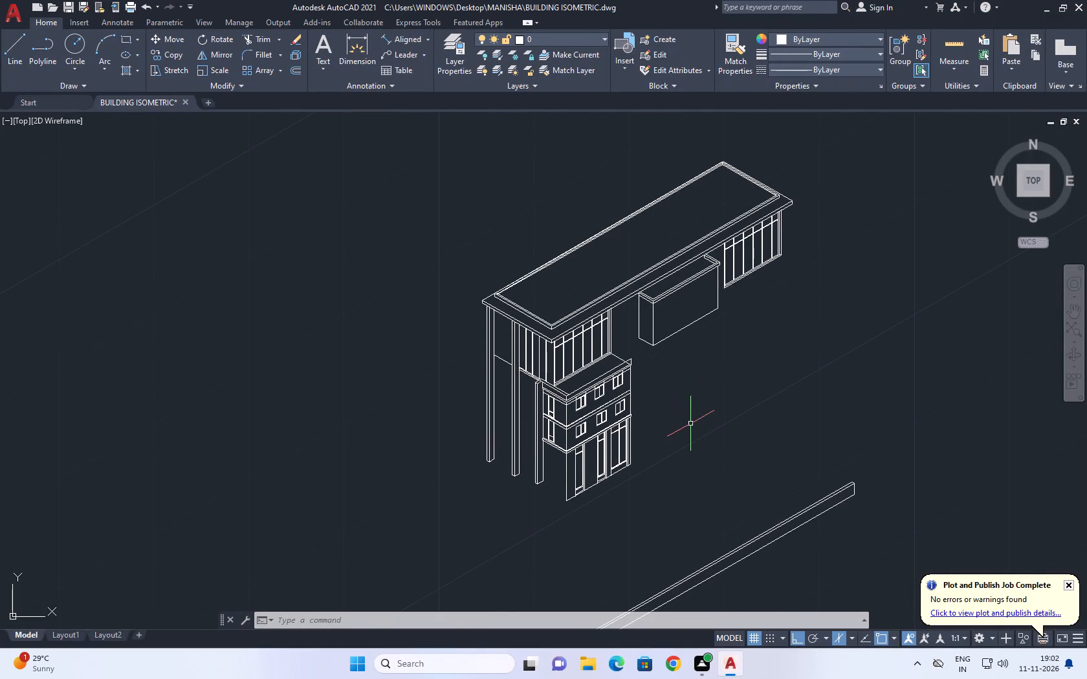
# Examine the ground-floor openings and base edge of the building's lower three-storey block.
pyautogui.scroll(1, 571, 493)
pyautogui.moveTo(677, 441); pyautogui.dragTo(673, 454, button='middle')
pyautogui.scroll(2, 673, 454)
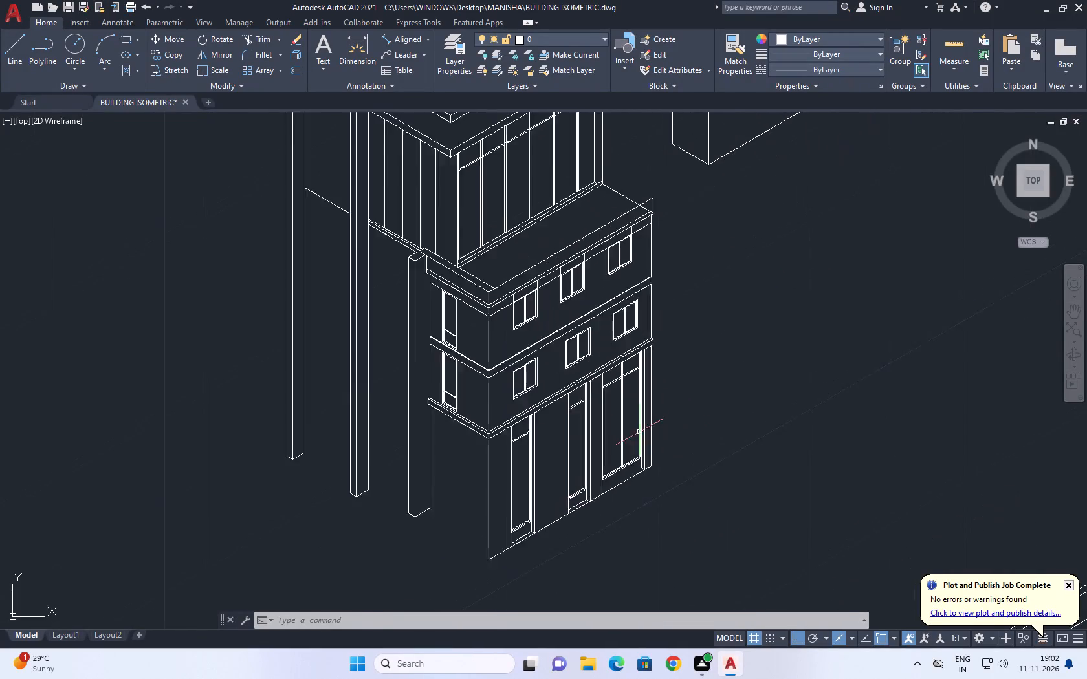
pyautogui.scroll(1, 639, 431)
pyautogui.moveTo(683, 266); pyautogui.dragTo(686, 274, button='middle')
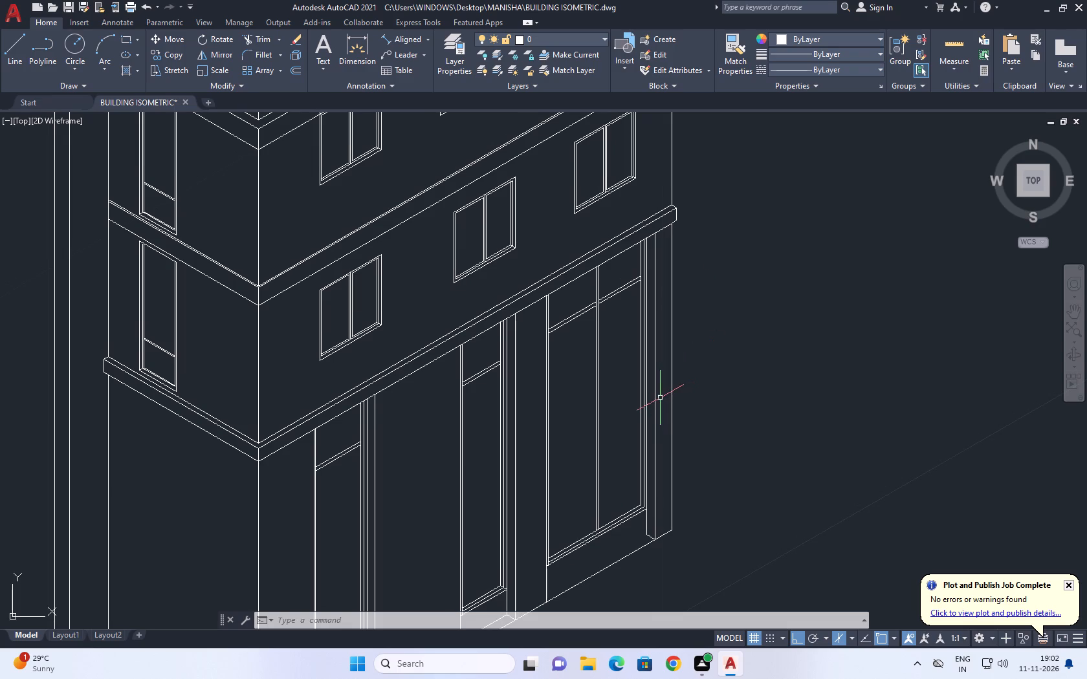
pyautogui.scroll(2, 566, 568)
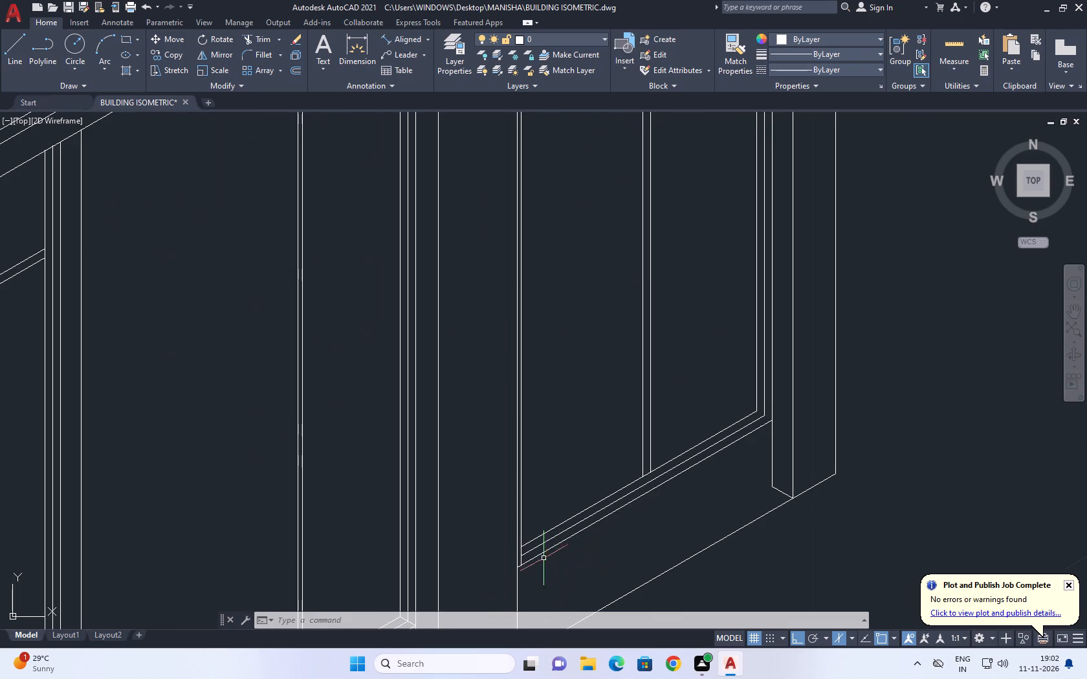
pyautogui.moveTo(541, 564); pyautogui.dragTo(558, 549, button='middle')
pyautogui.scroll(-1, 533, 488)
pyautogui.scroll(-1, 719, 349)
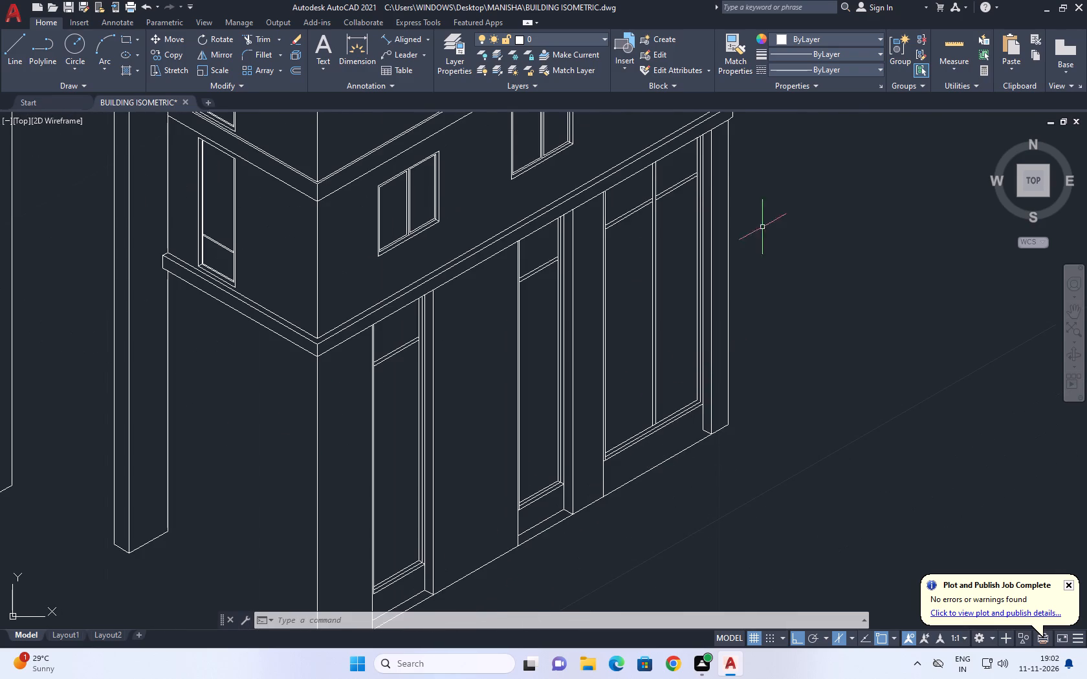
pyautogui.moveTo(708, 187); pyautogui.dragTo(718, 230, button='middle')
pyautogui.moveTo(558, 447); pyautogui.dragTo(575, 433, button='middle')
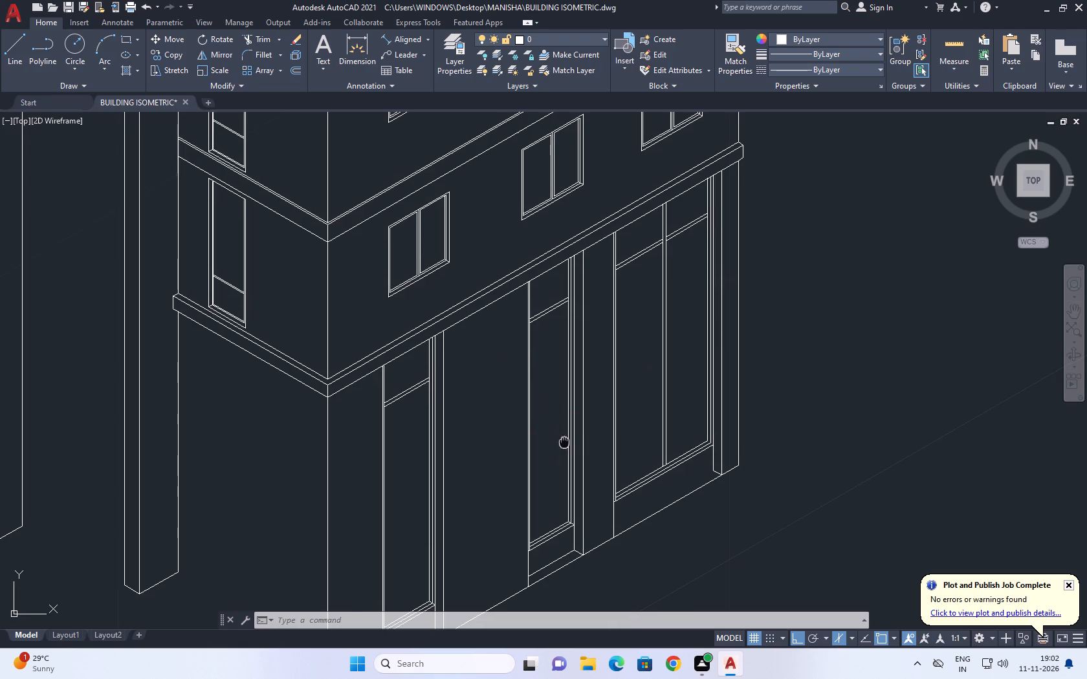
pyautogui.moveTo(575, 433); pyautogui.dragTo(668, 351, button='middle')
pyautogui.scroll(1, 661, 433)
pyautogui.scroll(-2, 659, 427)
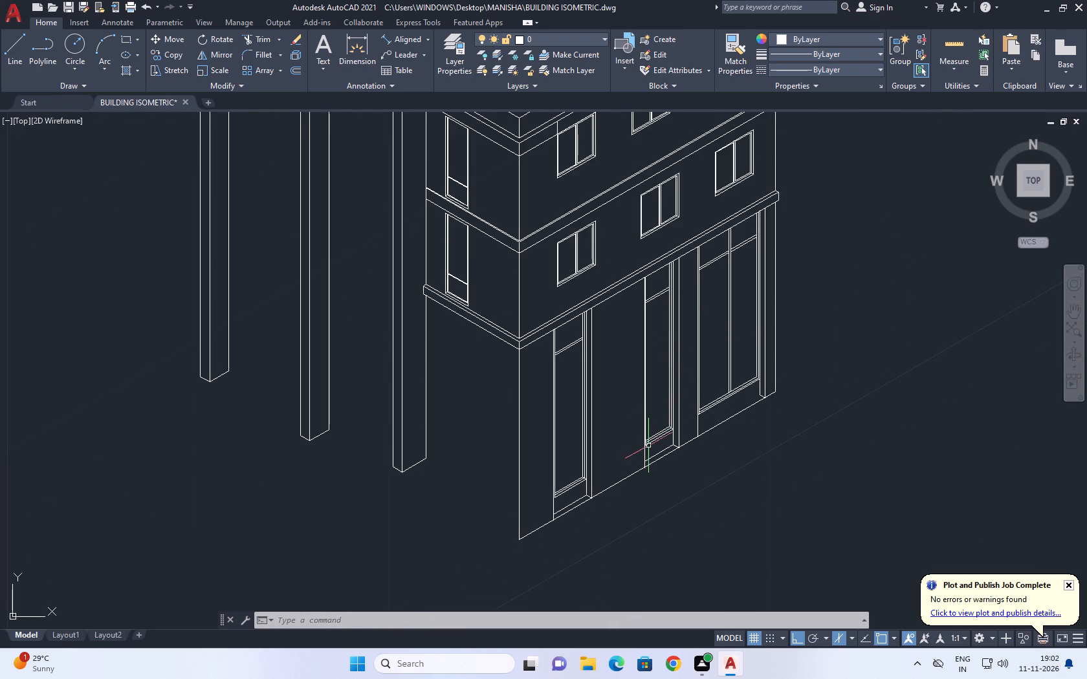
pyautogui.scroll(-2, 582, 340)
pyautogui.moveTo(628, 349); pyautogui.dragTo(646, 369, button='middle')
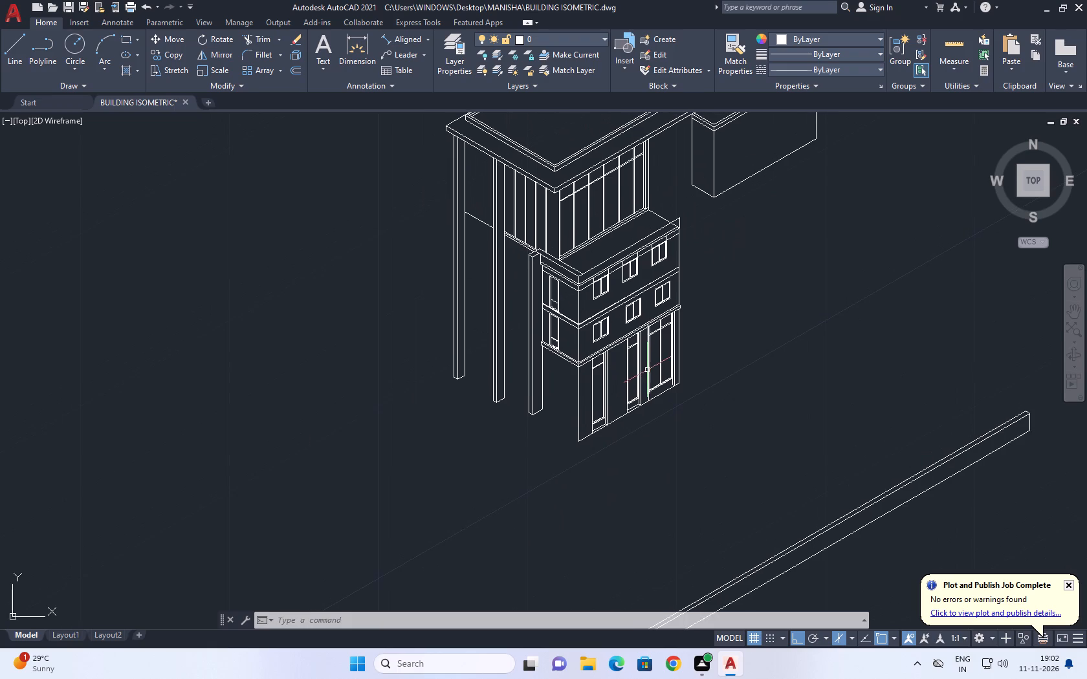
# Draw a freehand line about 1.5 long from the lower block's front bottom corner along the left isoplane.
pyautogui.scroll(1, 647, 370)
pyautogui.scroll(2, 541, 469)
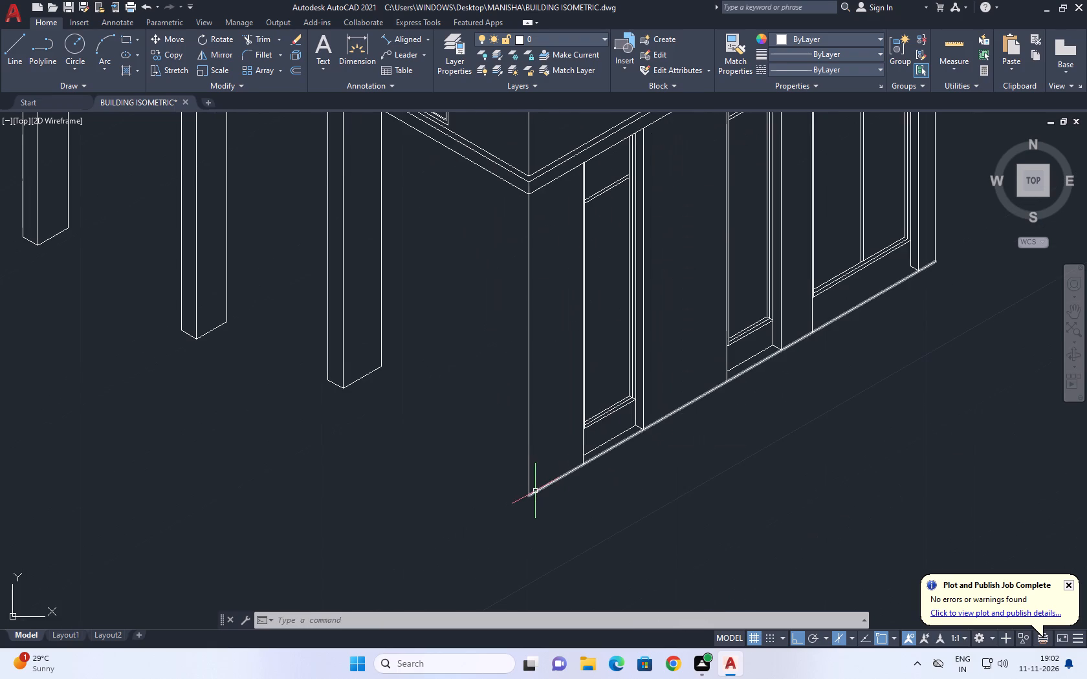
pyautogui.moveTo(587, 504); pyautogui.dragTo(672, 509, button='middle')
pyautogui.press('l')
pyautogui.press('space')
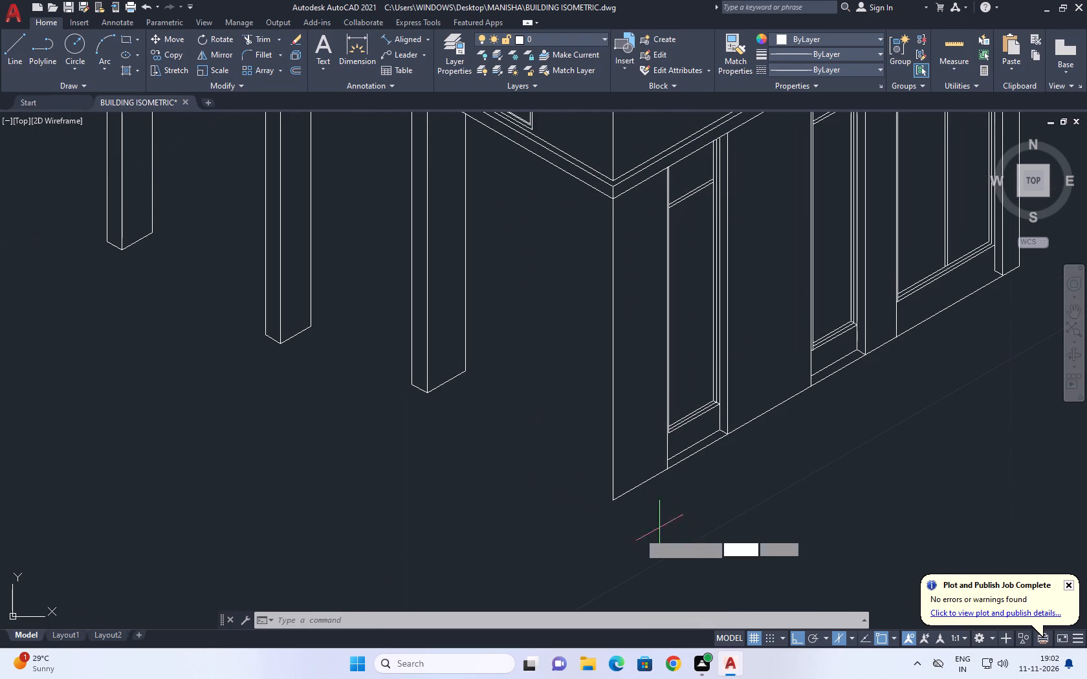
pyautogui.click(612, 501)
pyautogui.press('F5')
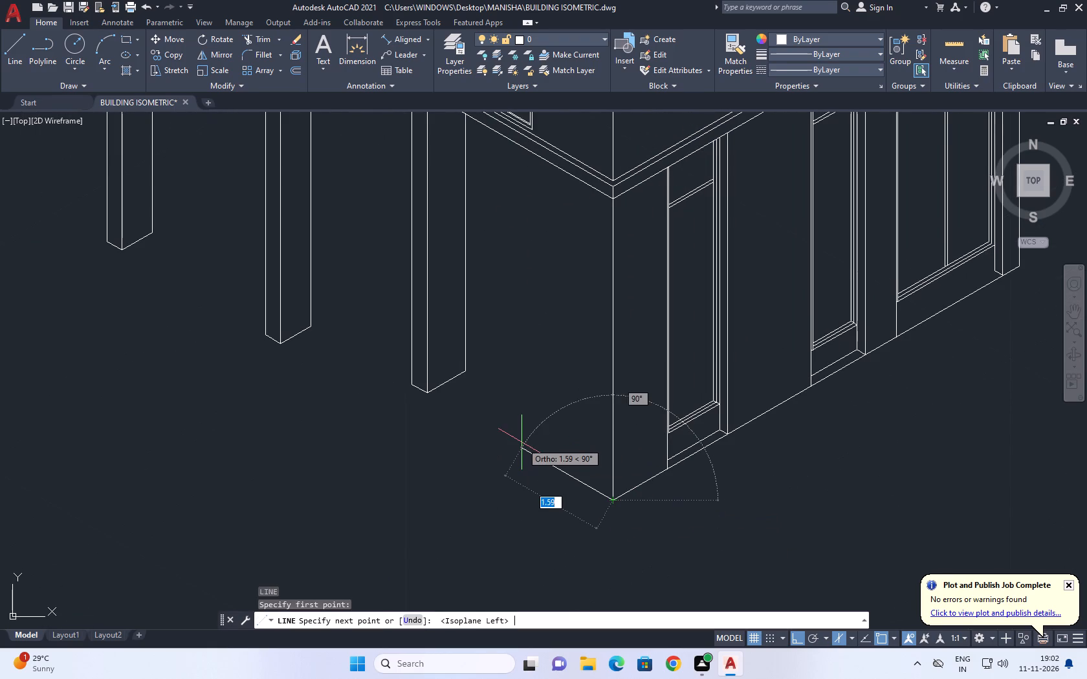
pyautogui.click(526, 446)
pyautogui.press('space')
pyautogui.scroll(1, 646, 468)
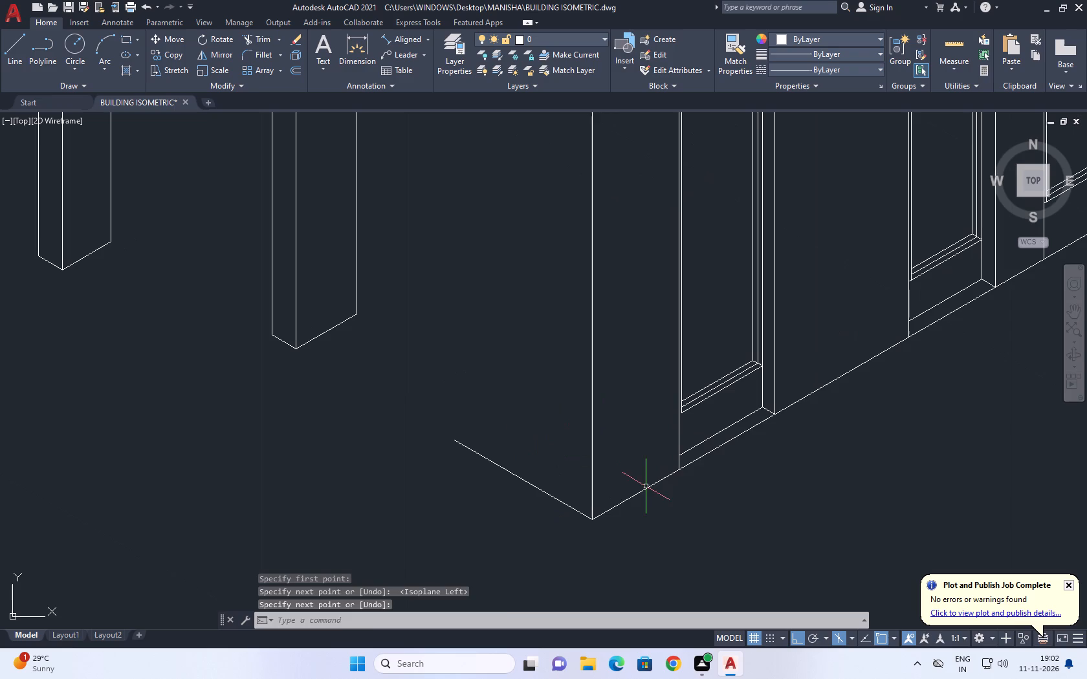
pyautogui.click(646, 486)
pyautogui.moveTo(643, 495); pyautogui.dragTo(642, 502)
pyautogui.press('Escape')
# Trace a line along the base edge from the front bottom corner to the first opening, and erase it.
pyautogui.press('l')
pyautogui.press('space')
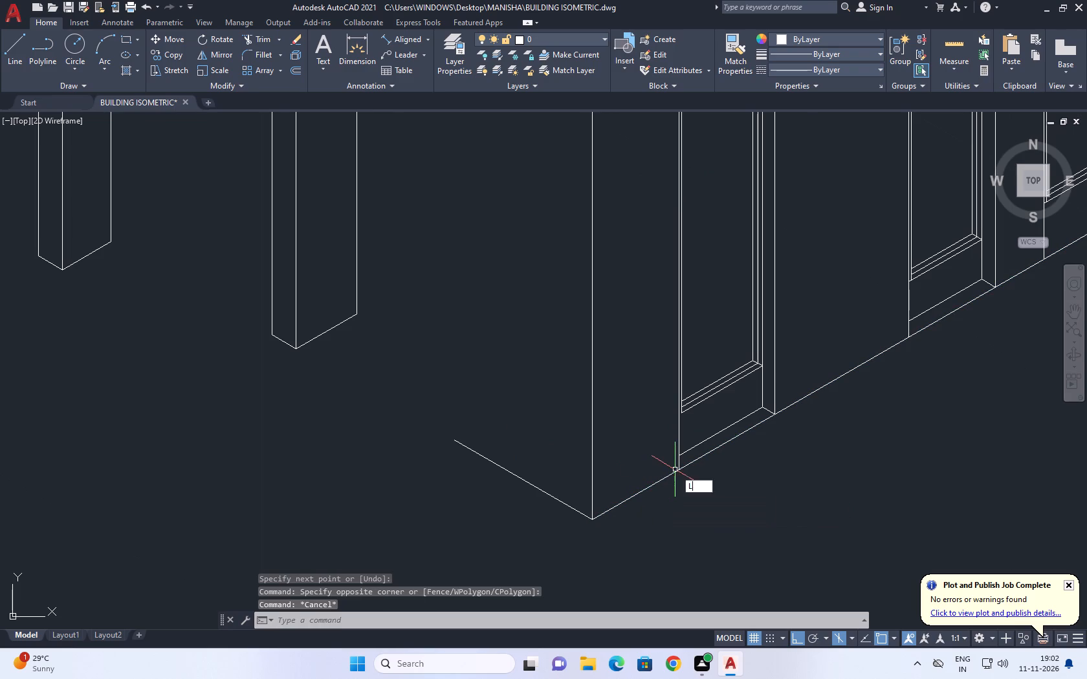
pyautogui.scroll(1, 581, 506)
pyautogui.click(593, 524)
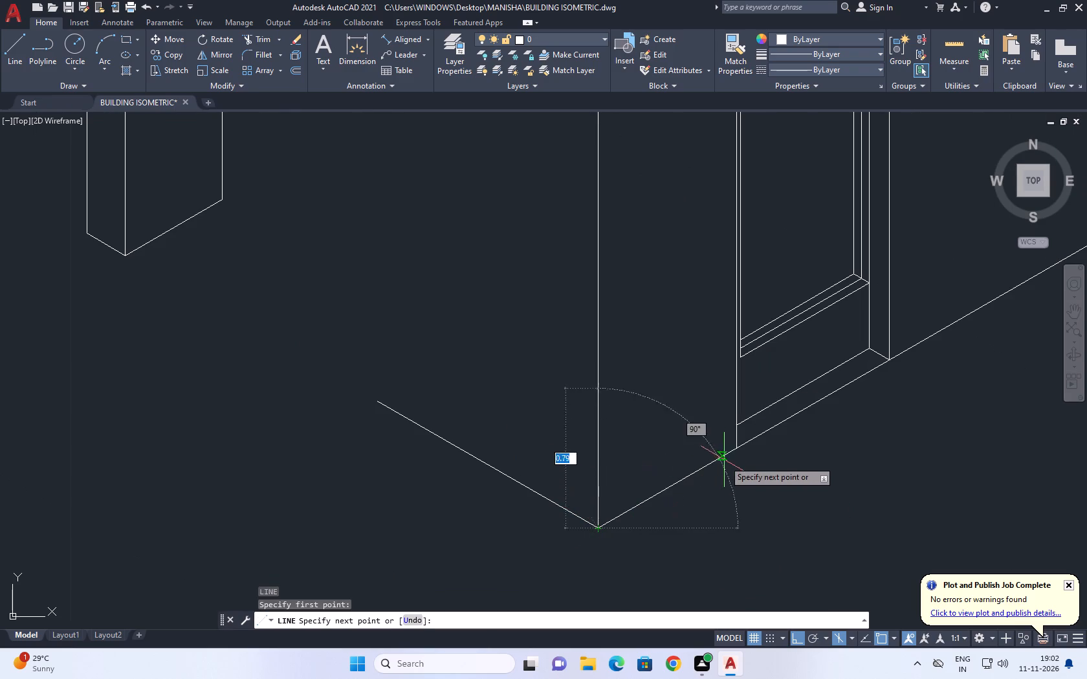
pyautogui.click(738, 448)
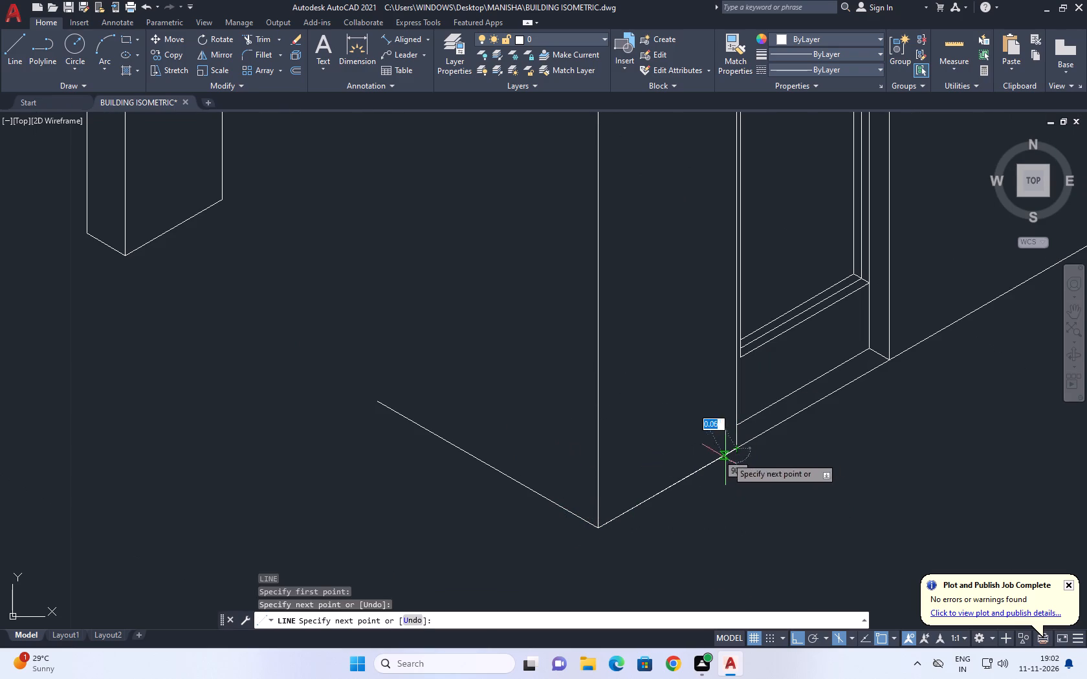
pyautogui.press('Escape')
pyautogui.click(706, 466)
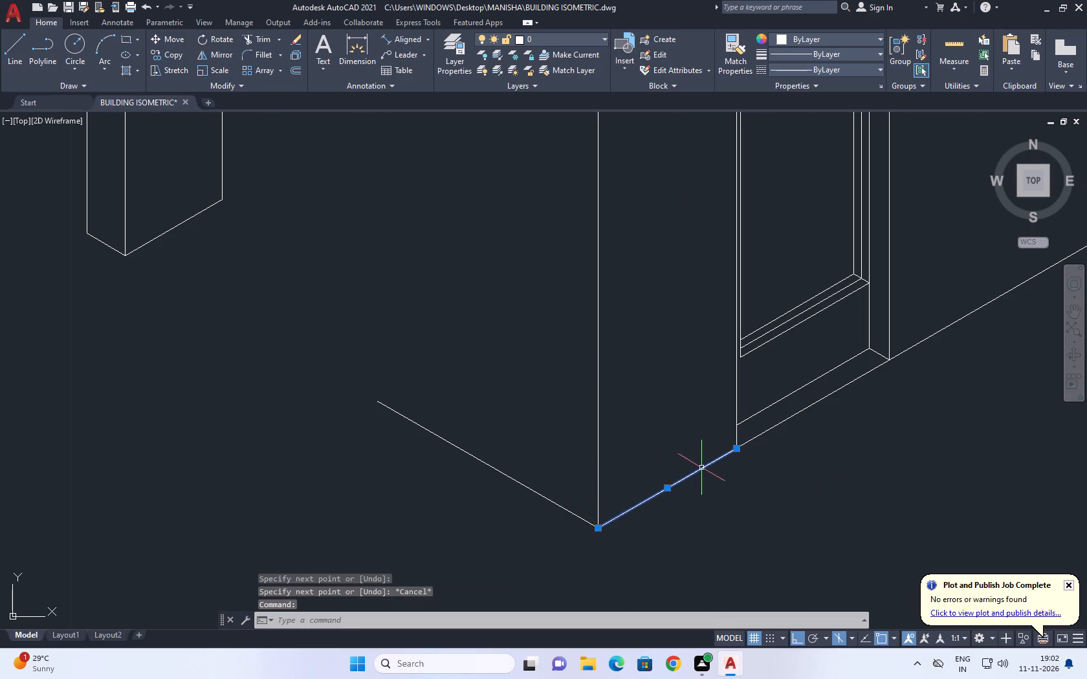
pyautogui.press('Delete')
# Measure the distance from the front bottom corner to the first opening with an aligned dimension, without placing it.
pyautogui.click(404, 38)
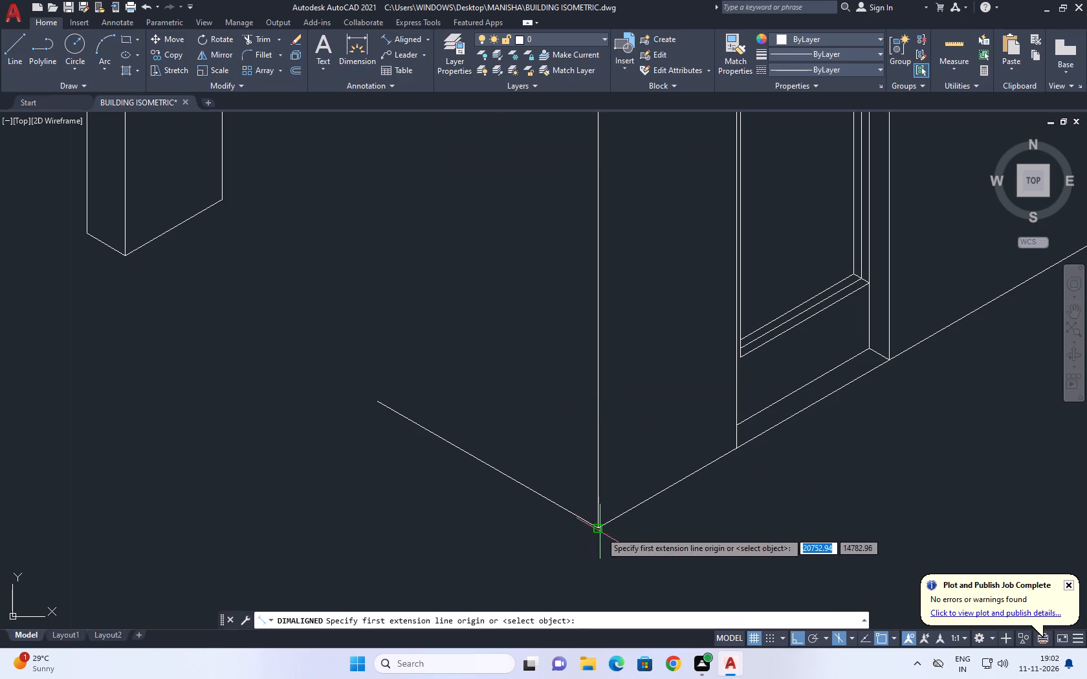
pyautogui.click(600, 532)
pyautogui.click(736, 451)
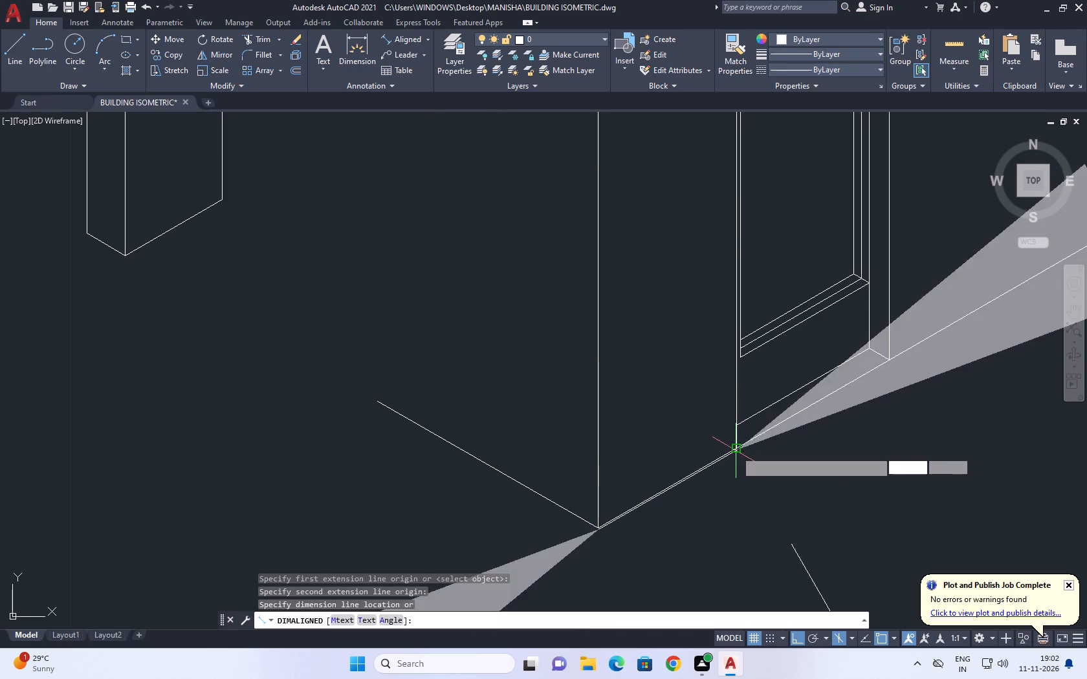
pyautogui.scroll(-6, 755, 482)
pyautogui.press('space')
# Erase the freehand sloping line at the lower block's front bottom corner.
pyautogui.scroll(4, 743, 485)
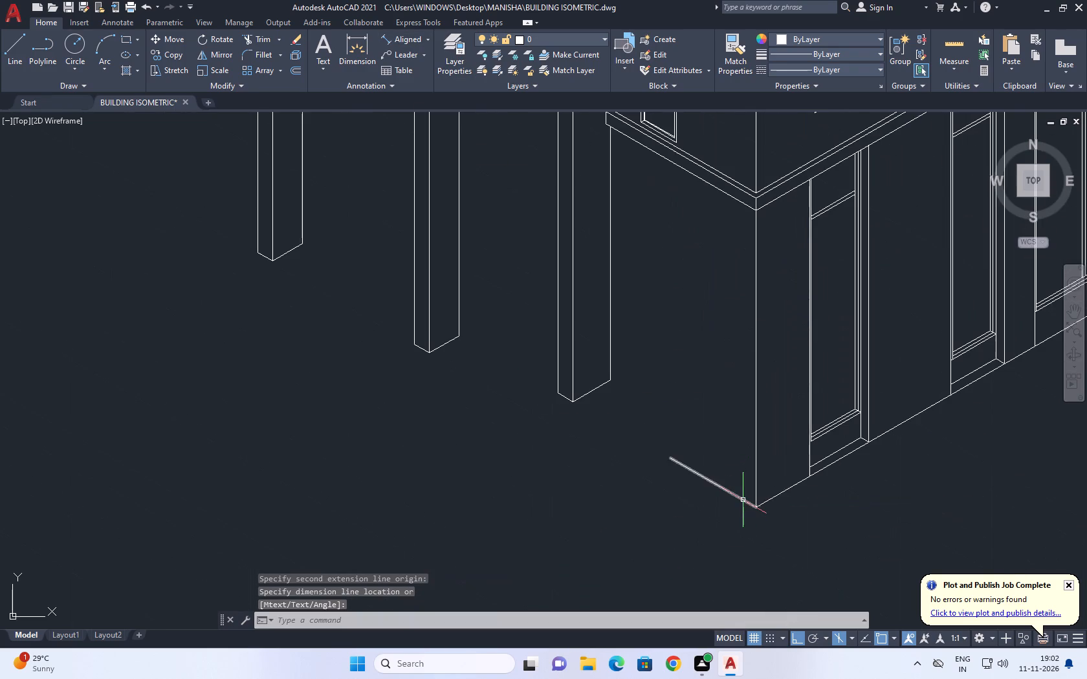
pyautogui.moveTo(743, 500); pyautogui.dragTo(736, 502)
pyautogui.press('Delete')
# Draw a 0.9 line from the front bottom corner along the left isoplane and continue it vertically past the ledge.
pyautogui.write('L')
pyautogui.press('space')
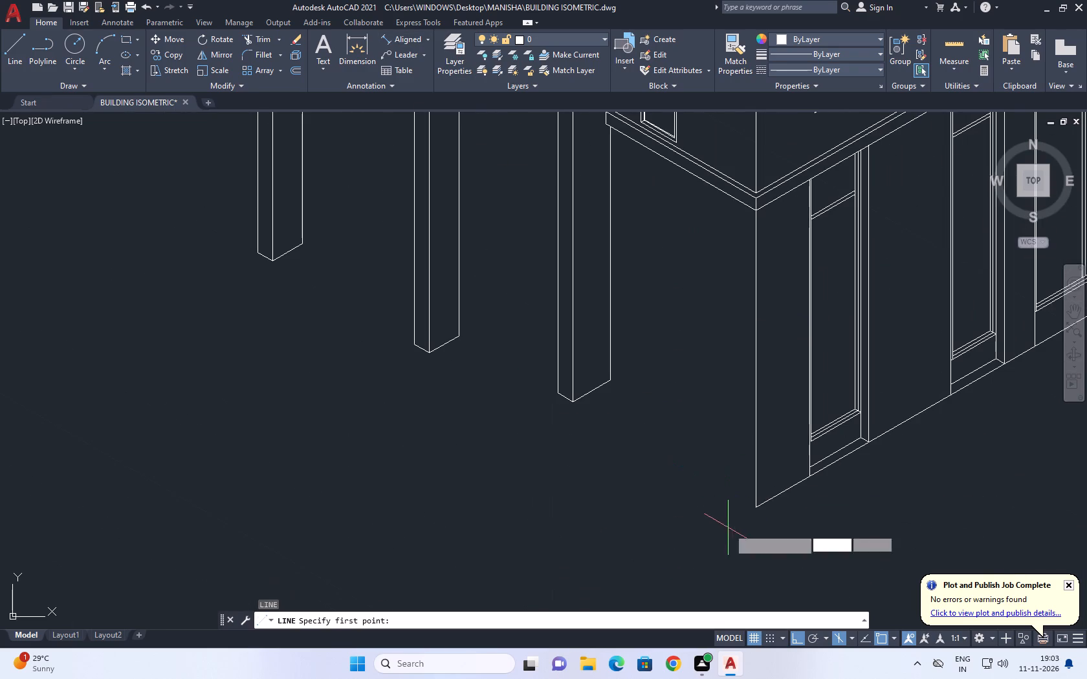
pyautogui.click(754, 506)
pyautogui.write('0.9')
pyautogui.press('Return')
pyautogui.moveTo(717, 246); pyautogui.dragTo(727, 276, button='middle')
pyautogui.click(727, 170)
pyautogui.press('space')
pyautogui.moveTo(727, 185); pyautogui.dragTo(760, 248, button='middle')
# Trim the new vertical line at the underside of the ledge and erase the leftover piece above it.
pyautogui.write('TR')
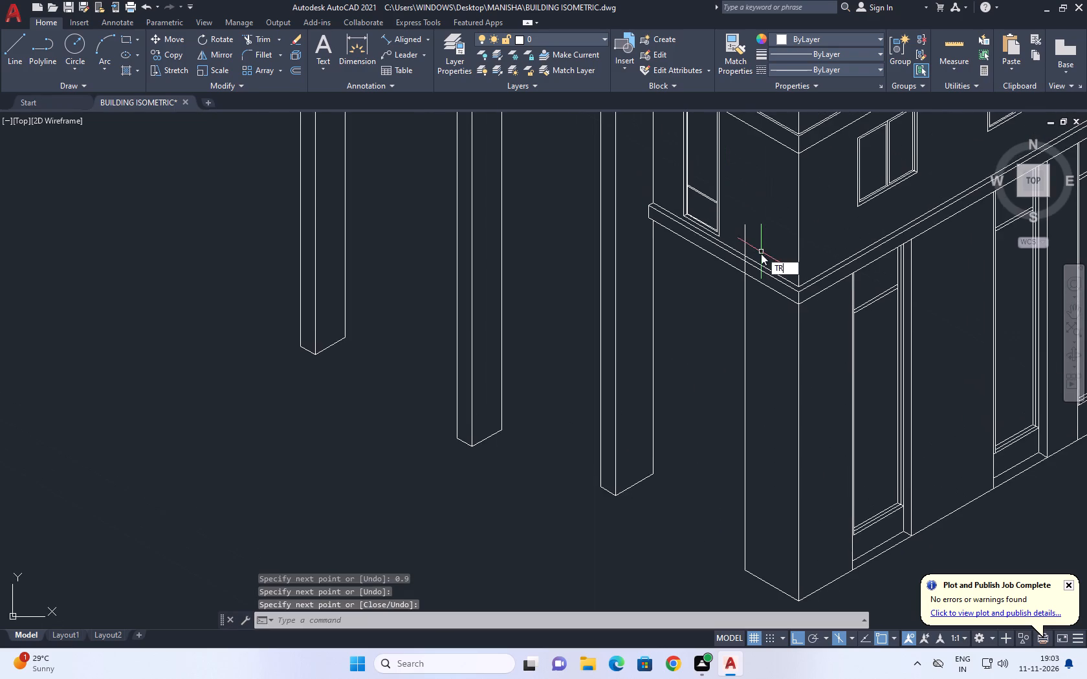
pyautogui.press('space')
pyautogui.scroll(1, 761, 253)
pyautogui.click(741, 280)
pyautogui.click(730, 275)
pyautogui.press('space')
pyautogui.click(746, 223)
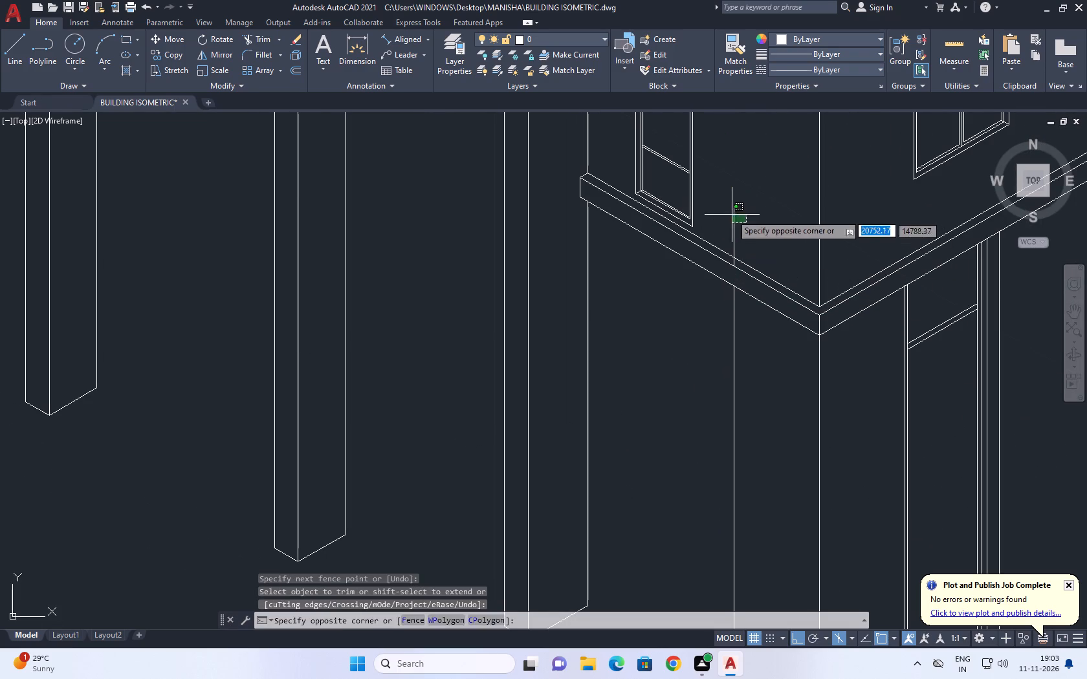
pyautogui.click(730, 214)
pyautogui.press('Delete')
# Draw a line parallel to the base edge from the widest ground-floor opening's inner bottom corner, extending past its opposite jamb.
pyautogui.scroll(-2, 776, 299)
pyautogui.moveTo(759, 447); pyautogui.dragTo(798, 450, button='middle')
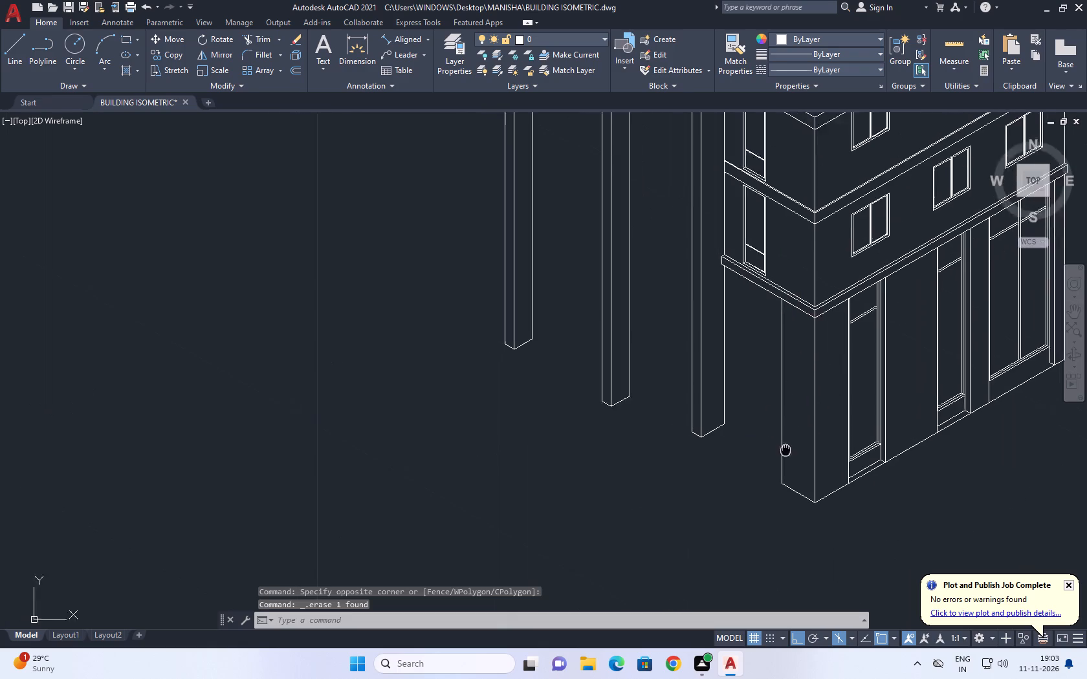
pyautogui.moveTo(798, 450); pyautogui.dragTo(832, 423, button='middle')
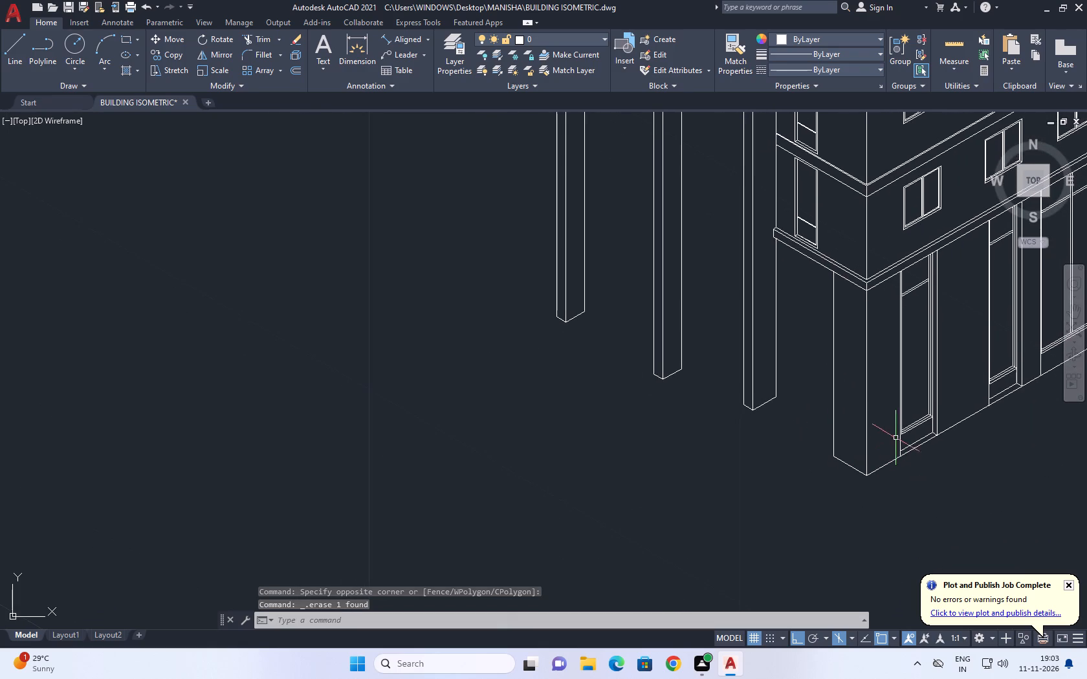
pyautogui.scroll(1, 897, 437)
pyautogui.moveTo(937, 452); pyautogui.dragTo(752, 457, button='middle')
pyautogui.scroll(1, 739, 444)
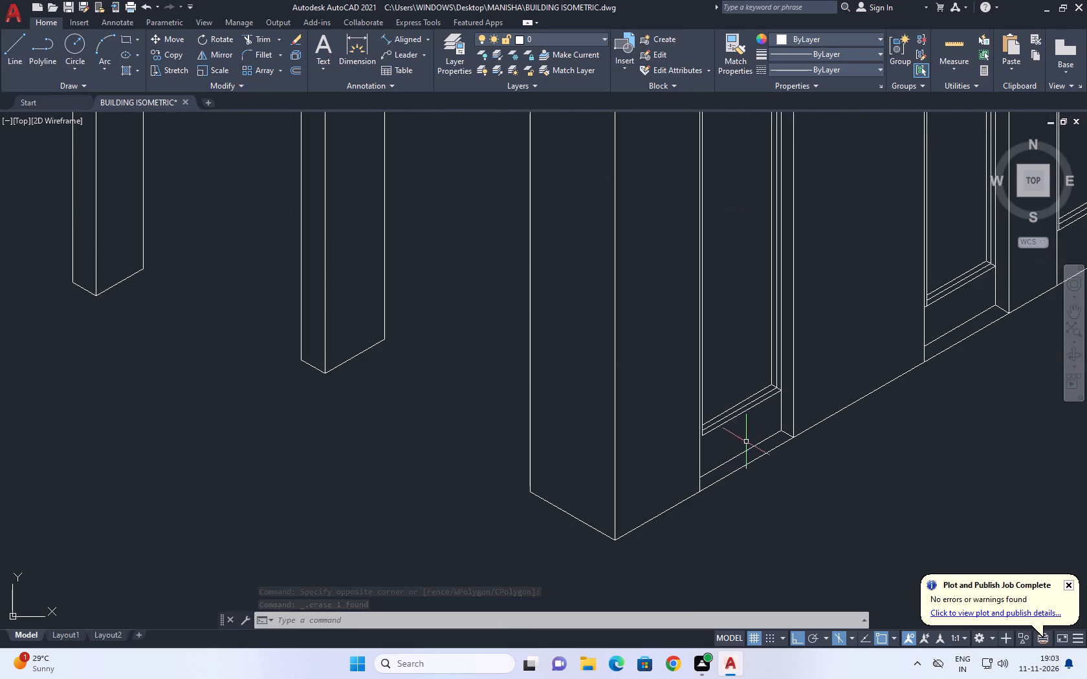
pyautogui.scroll(-1, 789, 439)
pyautogui.moveTo(798, 436); pyautogui.dragTo(685, 454, button='middle')
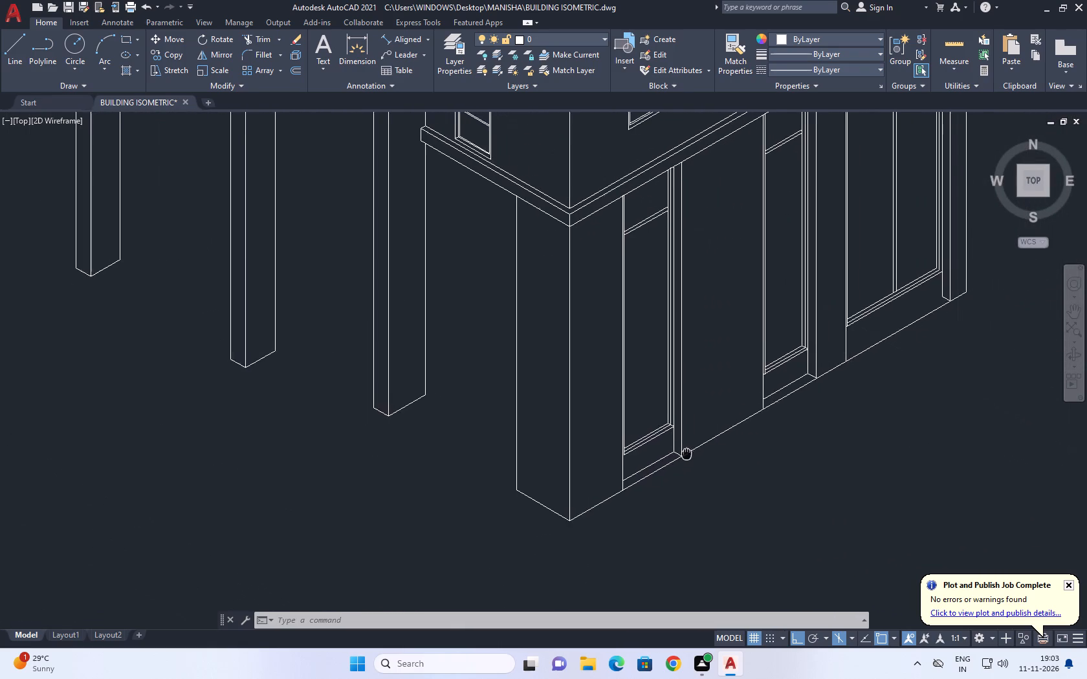
pyautogui.moveTo(685, 454); pyautogui.dragTo(648, 462, button='middle')
pyautogui.scroll(1, 624, 457)
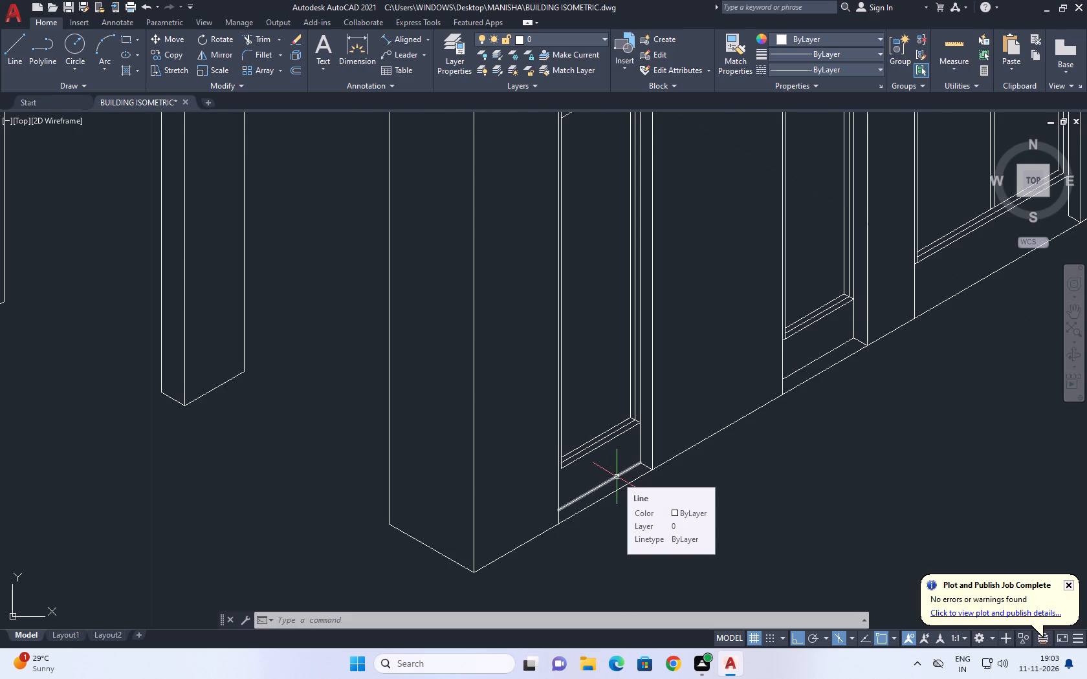
pyautogui.scroll(-3, 620, 477)
pyautogui.scroll(2, 710, 427)
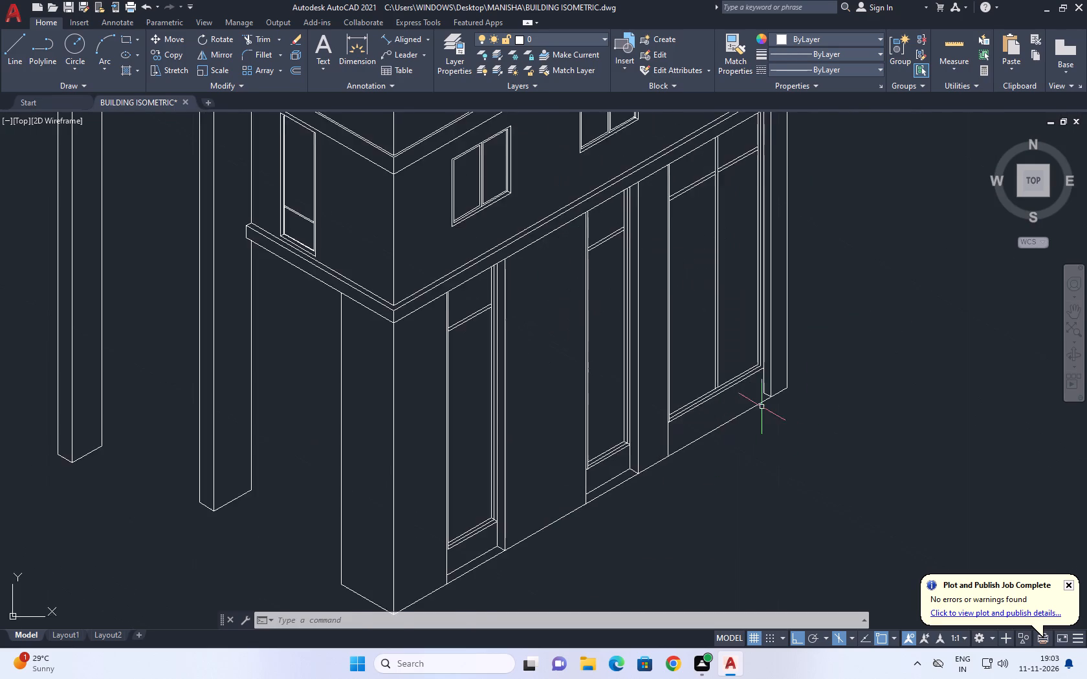
pyautogui.moveTo(766, 409); pyautogui.dragTo(776, 453, button='middle')
pyautogui.write('L')
pyautogui.press('space')
pyautogui.scroll(2, 778, 448)
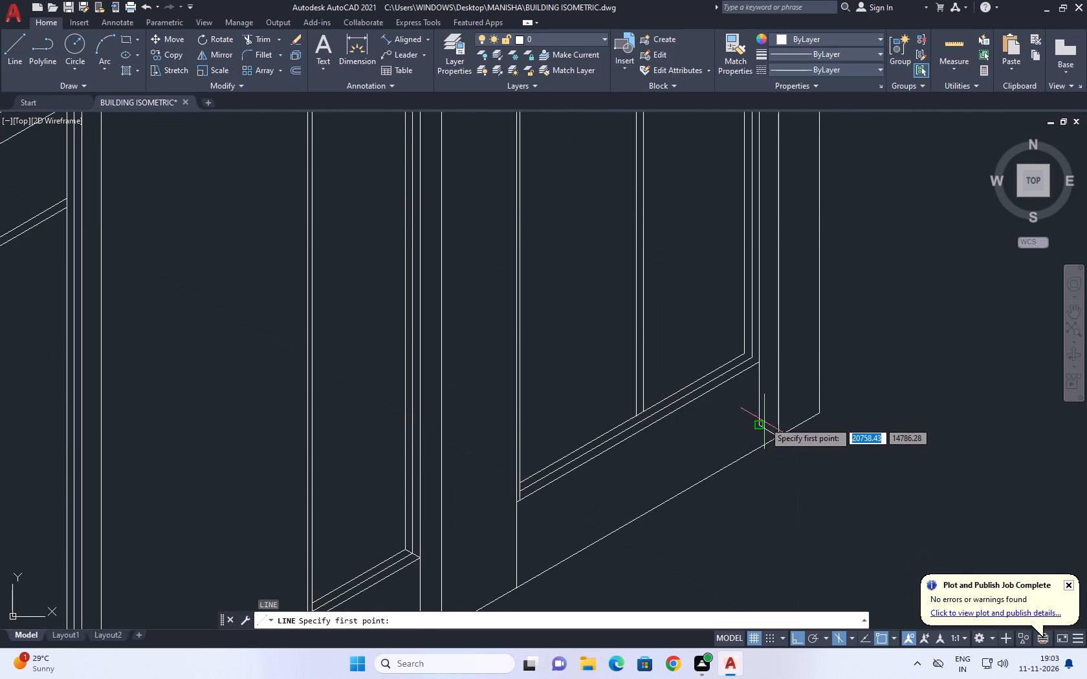
pyautogui.click(758, 426)
pyautogui.press('F5')
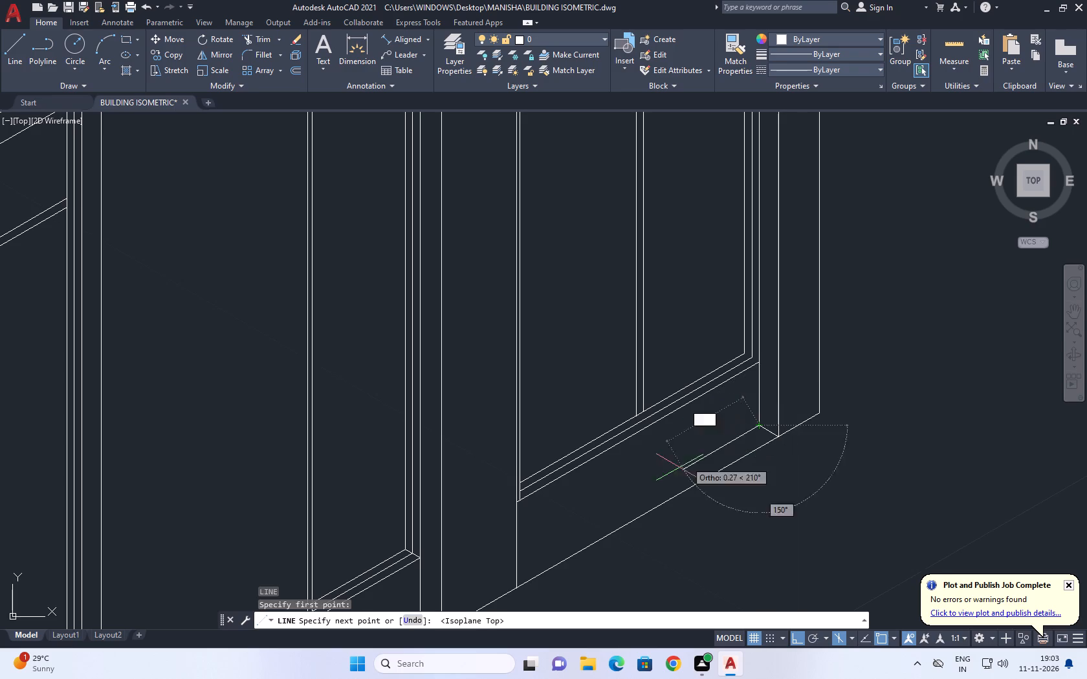
pyautogui.moveTo(549, 537); pyautogui.dragTo(743, 415, button='middle')
pyautogui.click(676, 442)
pyautogui.press('space')
# Trim the new line's overshoot at the jamb of the widest ground-floor opening.
pyautogui.write('TR')
pyautogui.press('space')
pyautogui.click(700, 453)
pyautogui.press('space')
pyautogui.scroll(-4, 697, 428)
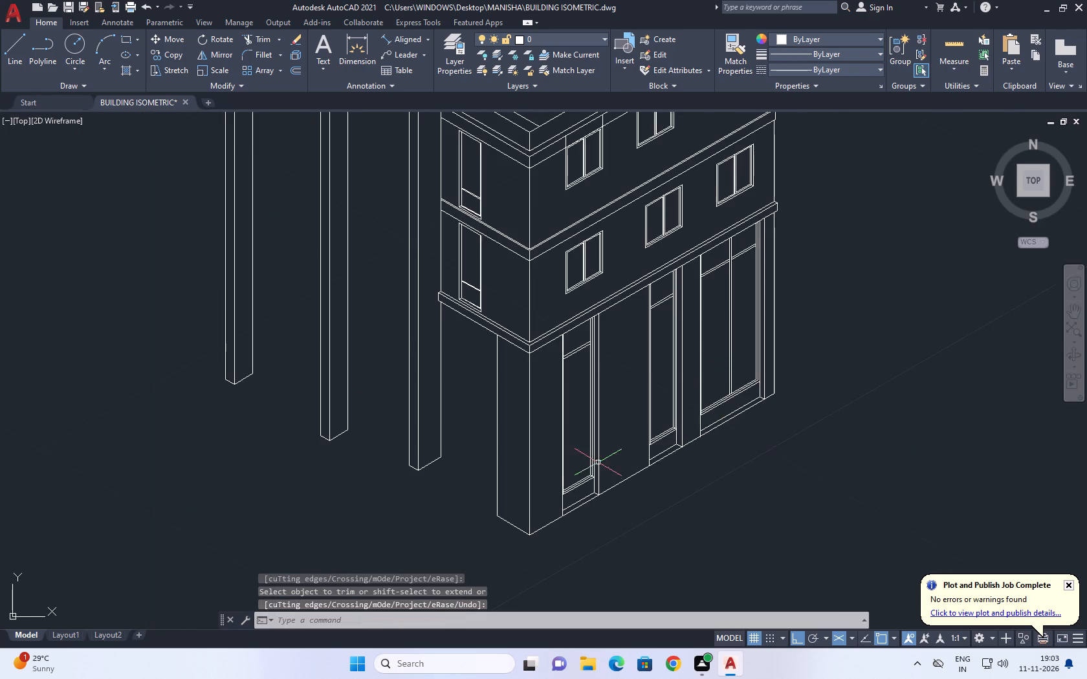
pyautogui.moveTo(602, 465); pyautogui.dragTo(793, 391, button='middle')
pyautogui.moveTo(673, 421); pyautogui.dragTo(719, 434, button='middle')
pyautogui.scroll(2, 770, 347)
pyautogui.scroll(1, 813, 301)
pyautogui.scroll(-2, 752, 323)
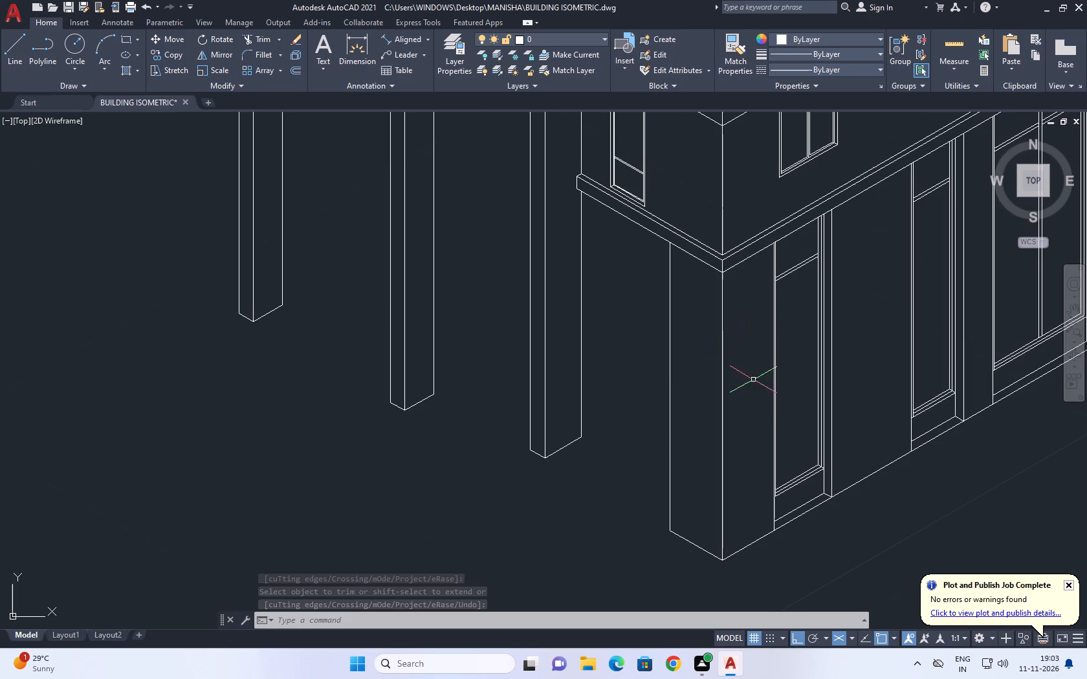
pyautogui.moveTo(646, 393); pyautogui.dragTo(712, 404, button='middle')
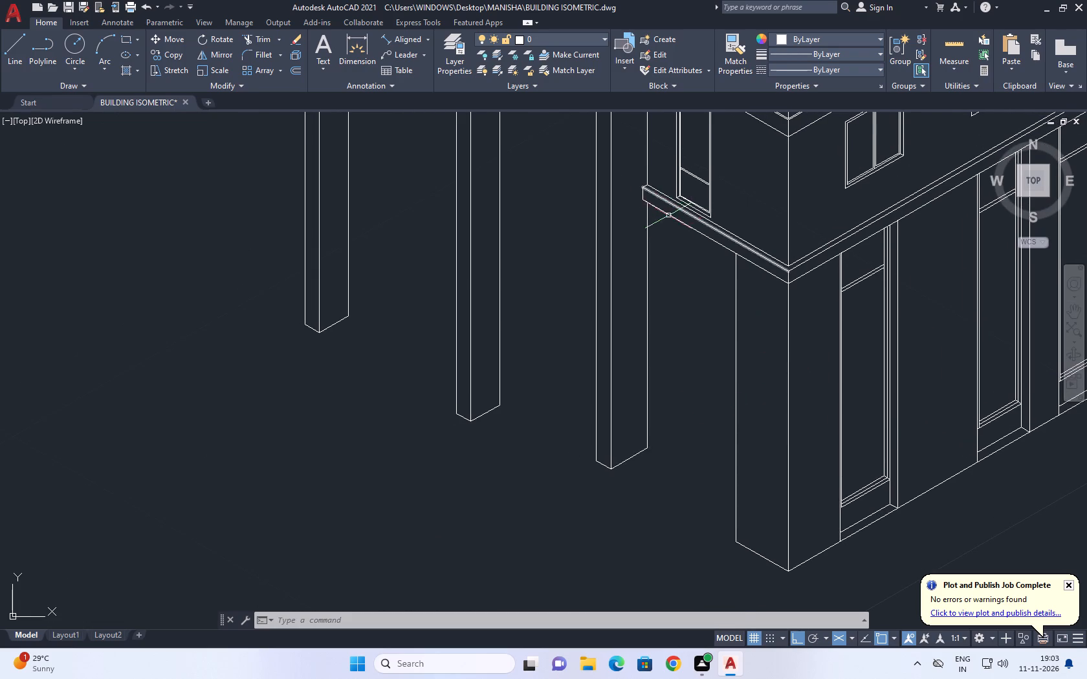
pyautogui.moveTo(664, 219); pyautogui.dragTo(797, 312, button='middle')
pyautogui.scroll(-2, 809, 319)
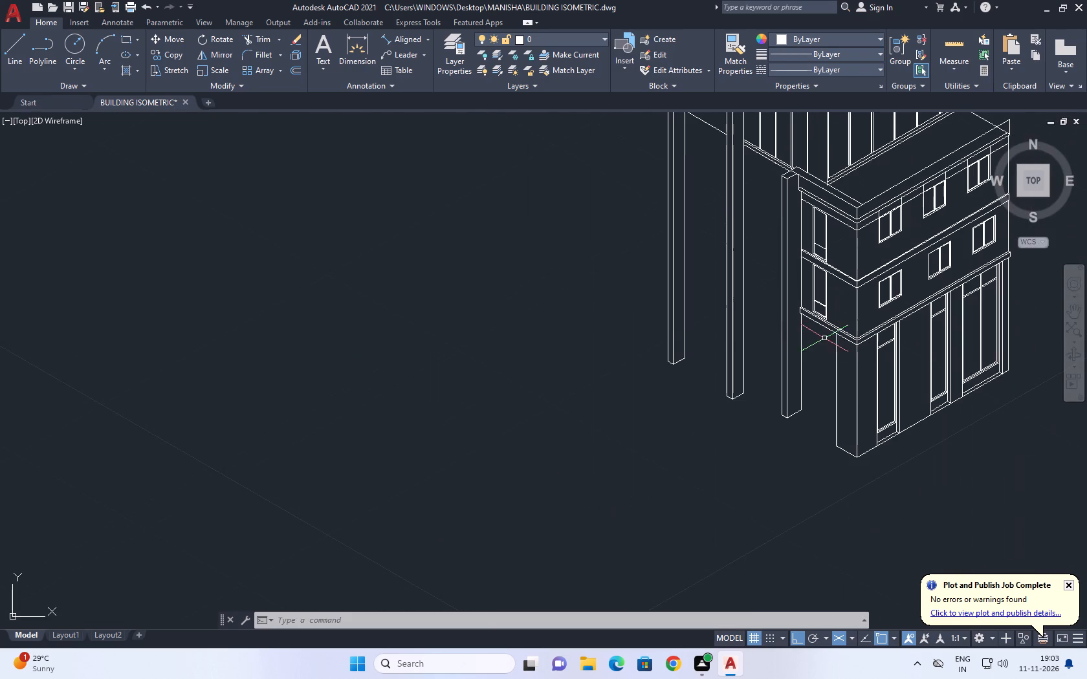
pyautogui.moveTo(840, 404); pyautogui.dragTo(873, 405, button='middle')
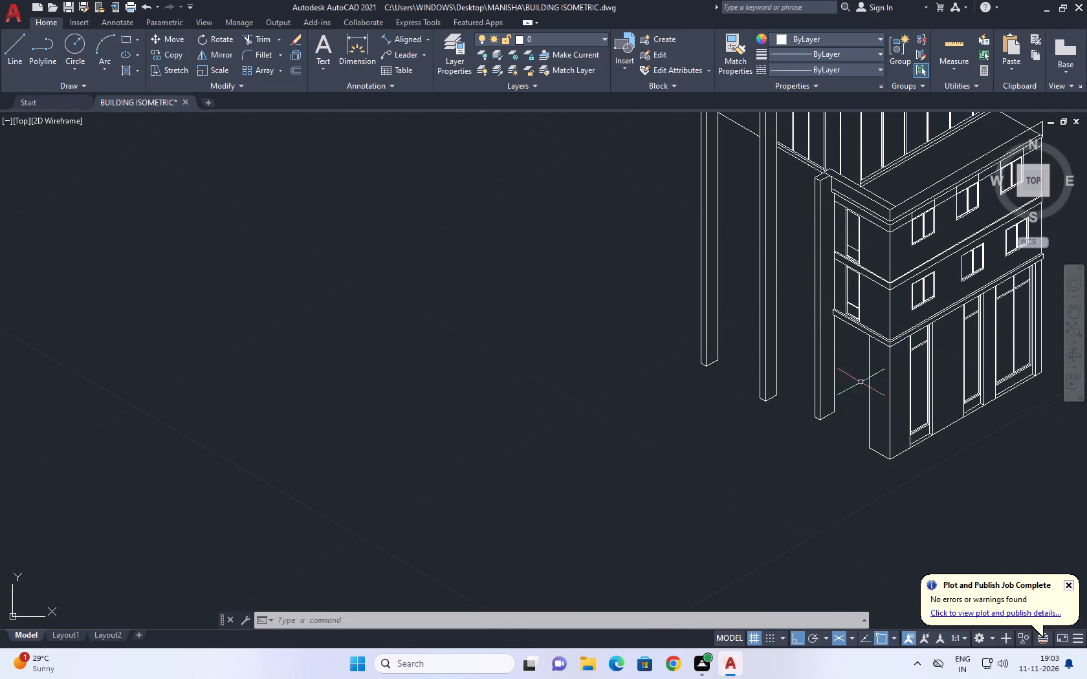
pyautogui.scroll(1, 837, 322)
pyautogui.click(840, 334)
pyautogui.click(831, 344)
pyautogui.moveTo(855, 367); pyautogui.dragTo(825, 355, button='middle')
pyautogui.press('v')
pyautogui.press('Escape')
# Copy the ground-floor vertical edge beside the nearest column 0.25 along the left isoplane toward the building's front corner.
pyautogui.click(802, 338)
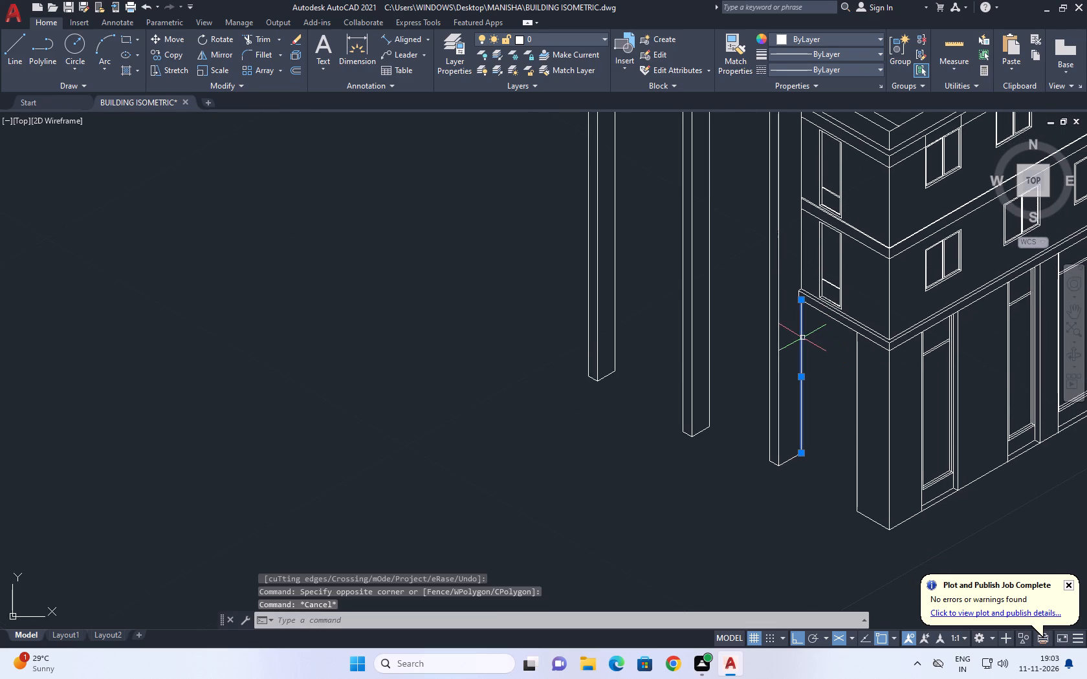
pyautogui.moveTo(839, 371); pyautogui.dragTo(818, 373, button='middle')
pyautogui.press('c')
pyautogui.write('O')
pyautogui.press('space')
pyautogui.scroll(2, 807, 367)
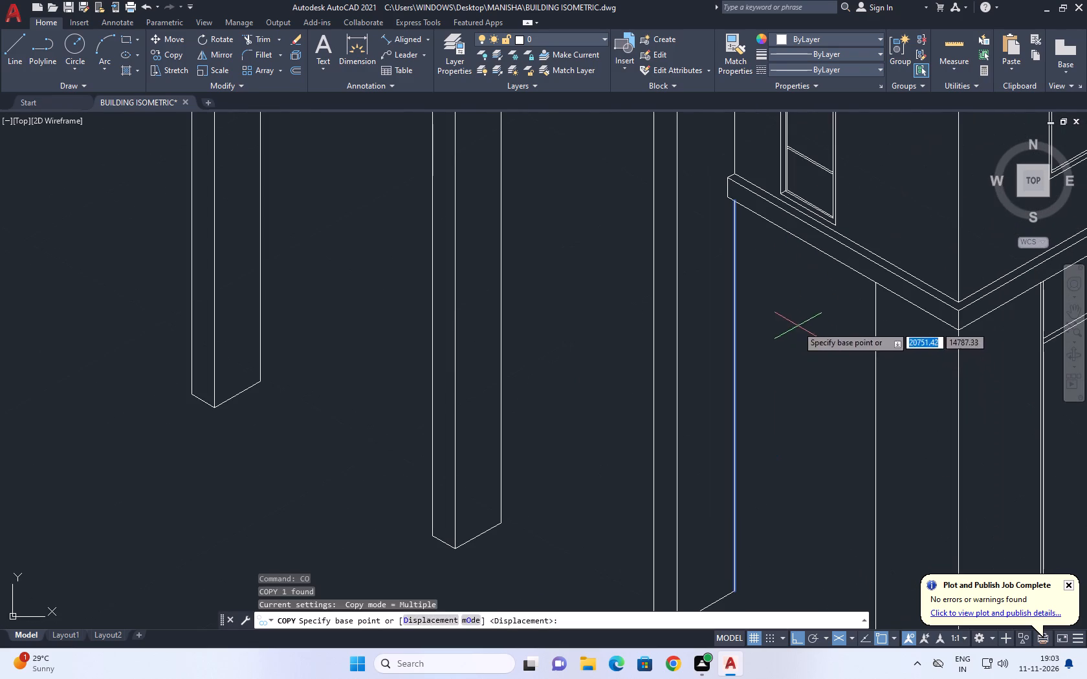
pyautogui.click(793, 323)
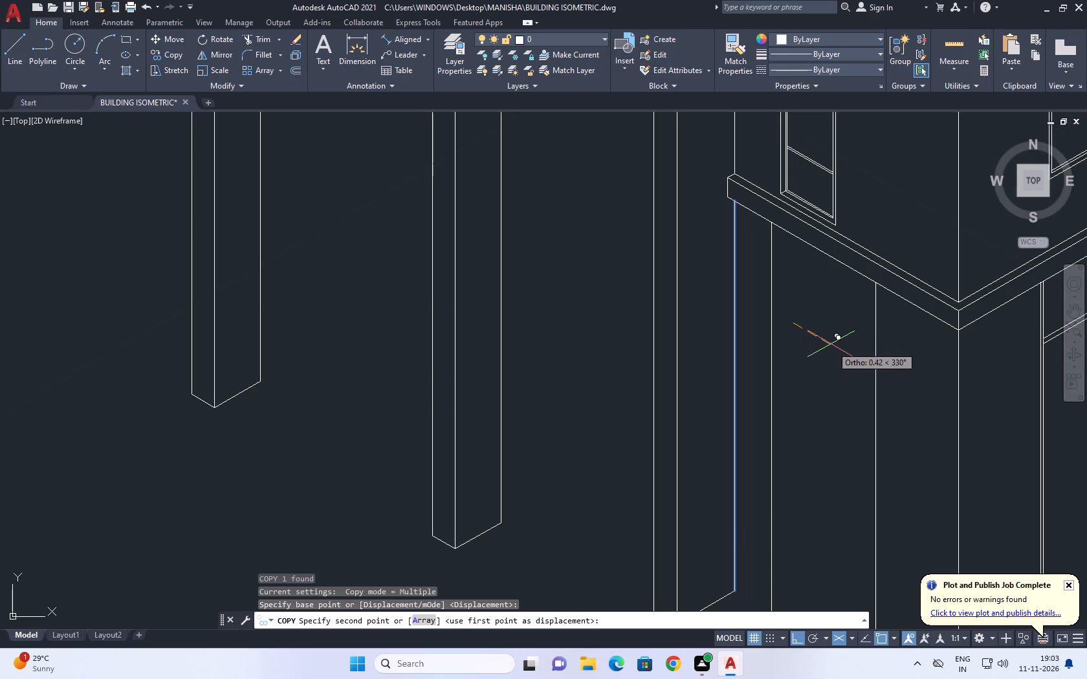
pyautogui.write('0.25')
pyautogui.press('Return')
pyautogui.scroll(-1, 800, 332)
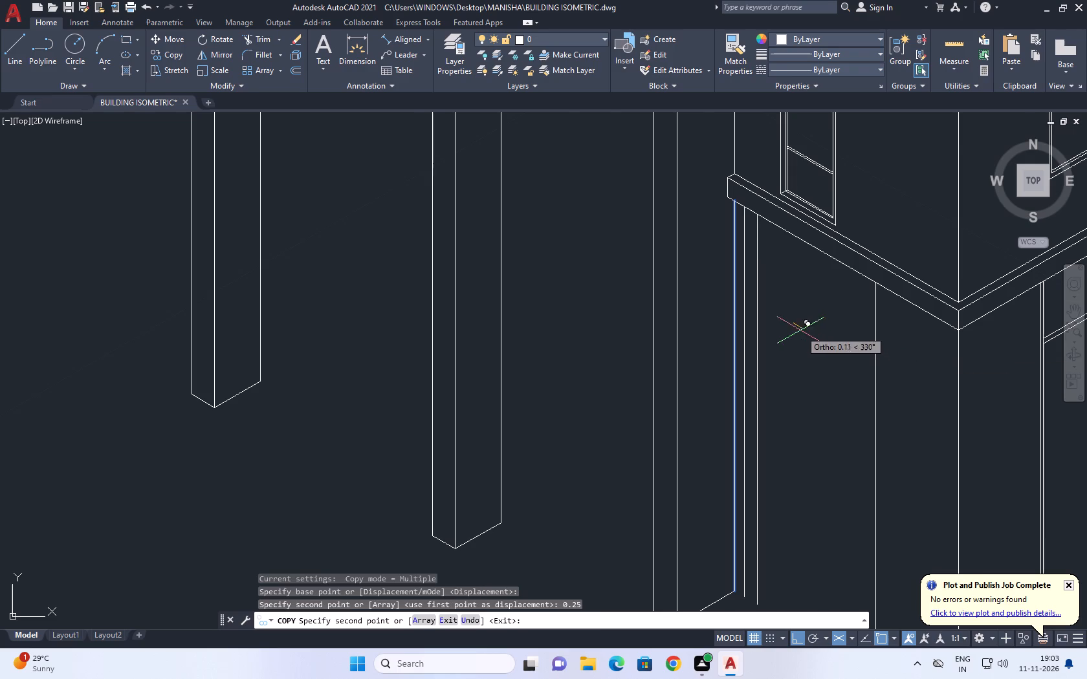
pyautogui.press('space')
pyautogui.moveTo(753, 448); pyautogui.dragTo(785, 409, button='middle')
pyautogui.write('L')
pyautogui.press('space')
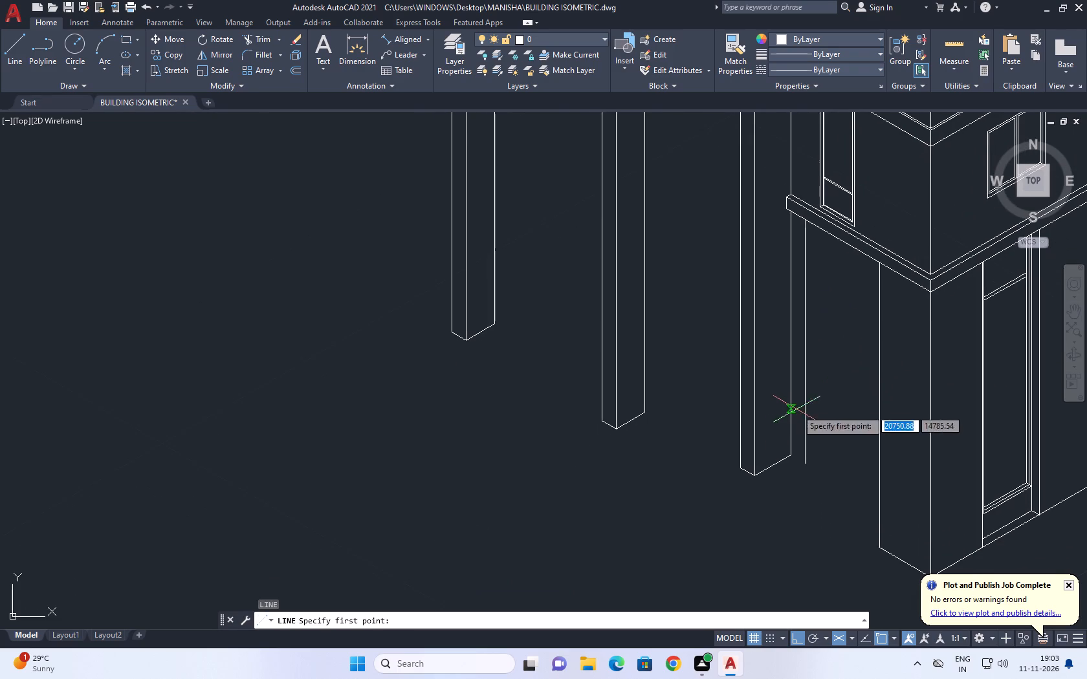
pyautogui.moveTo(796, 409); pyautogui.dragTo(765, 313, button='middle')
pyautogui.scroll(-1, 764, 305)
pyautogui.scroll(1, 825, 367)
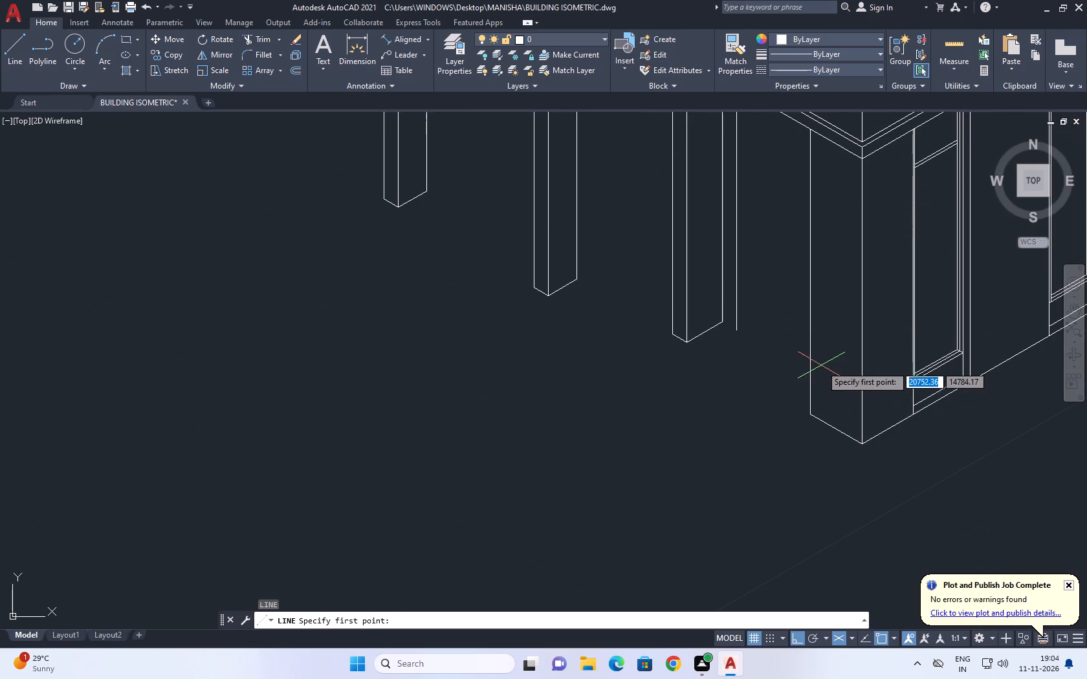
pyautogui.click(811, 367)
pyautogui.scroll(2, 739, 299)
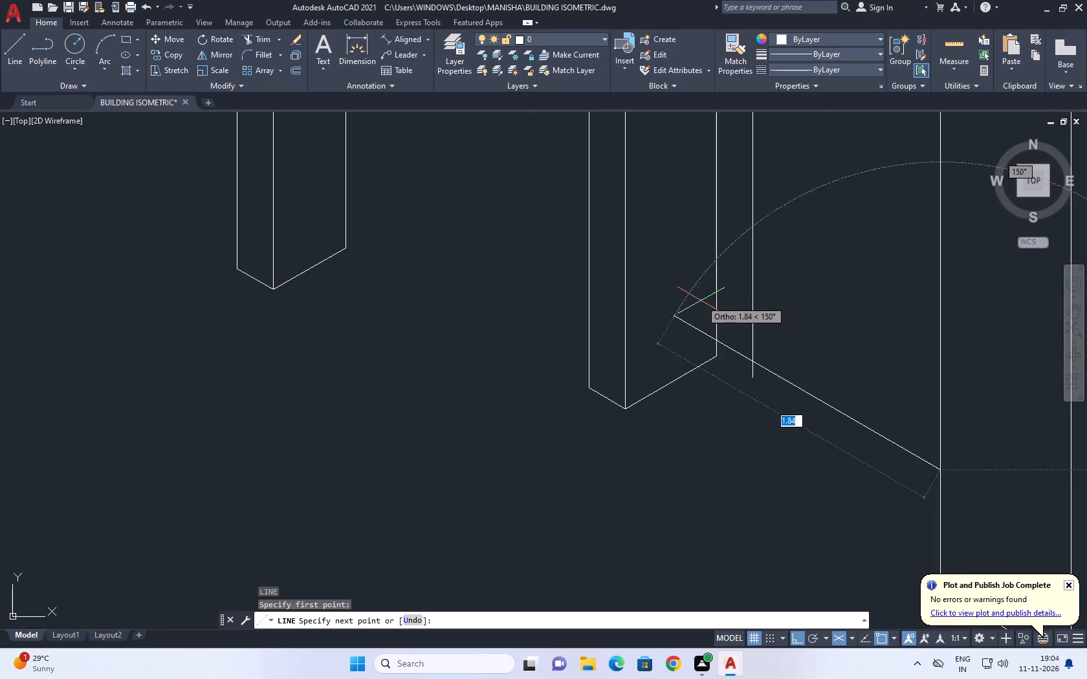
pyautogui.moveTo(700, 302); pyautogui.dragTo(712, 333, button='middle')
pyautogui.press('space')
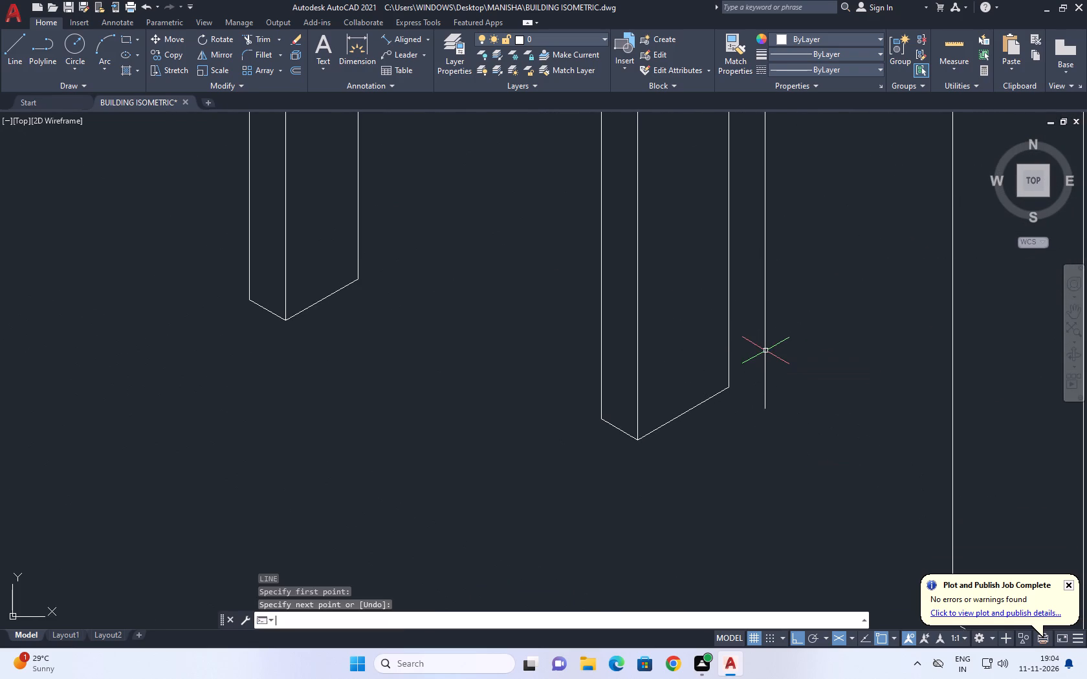
# Draw a line along the left isoplane from the corner pier's inner vertical edge, extending back past the nearest column's edge.
pyautogui.press('space')
pyautogui.click(955, 477)
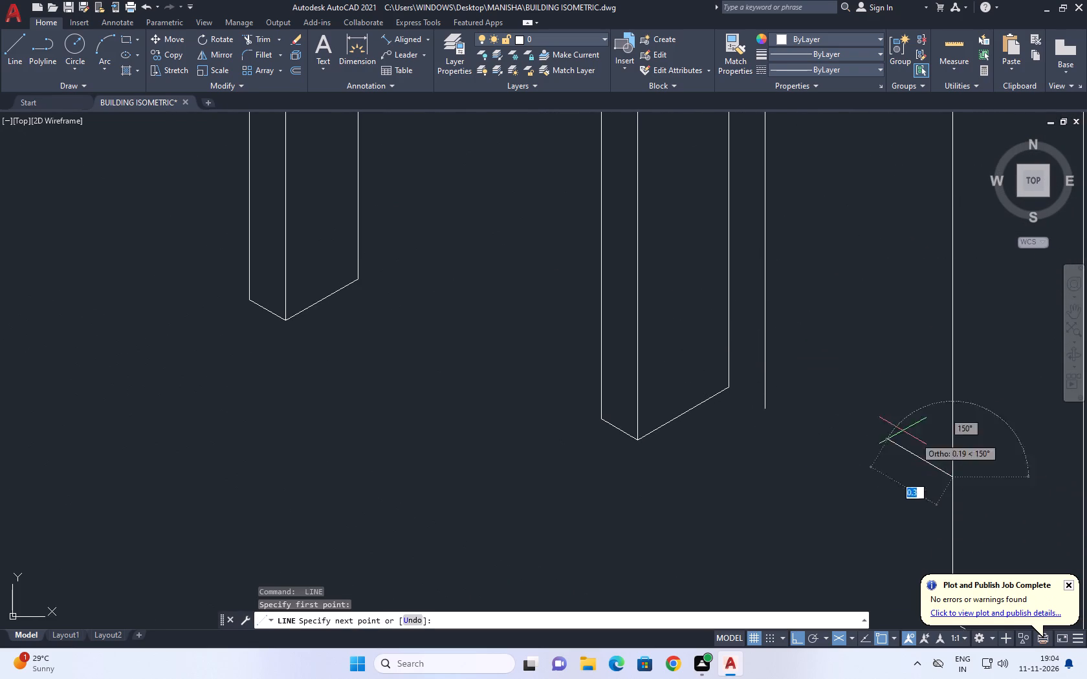
pyautogui.scroll(1, 729, 337)
pyautogui.click(672, 310)
pyautogui.press('space')
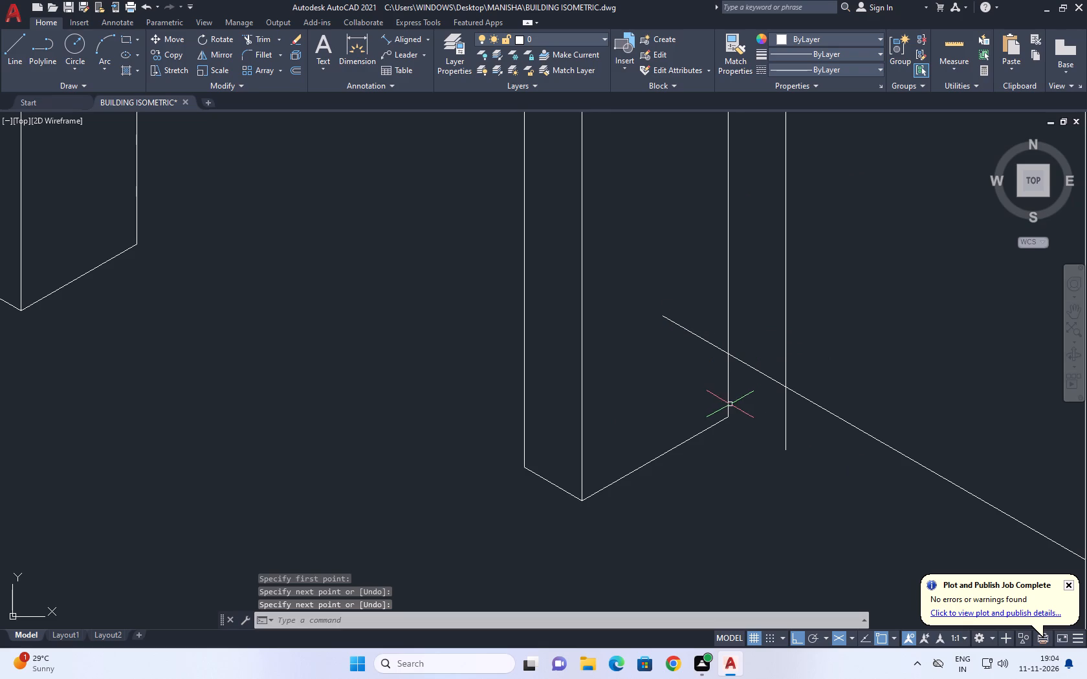
# Trim the new base line's overshoot at the column edge and the copied vertical line's tail below the base line.
pyautogui.press('t')
pyautogui.press('r')
pyautogui.press('space')
pyautogui.click(697, 321)
pyautogui.click(679, 350)
pyautogui.scroll(-3, 699, 314)
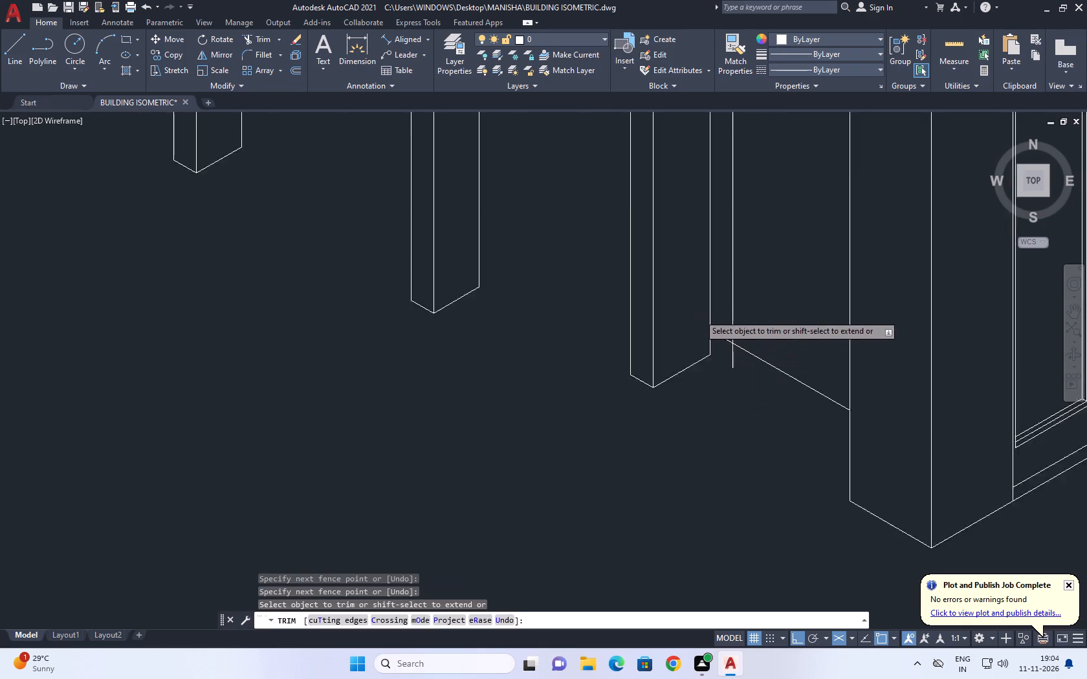
pyautogui.scroll(-1, 699, 314)
pyautogui.scroll(2, 727, 350)
pyautogui.click(694, 304)
pyautogui.click(674, 294)
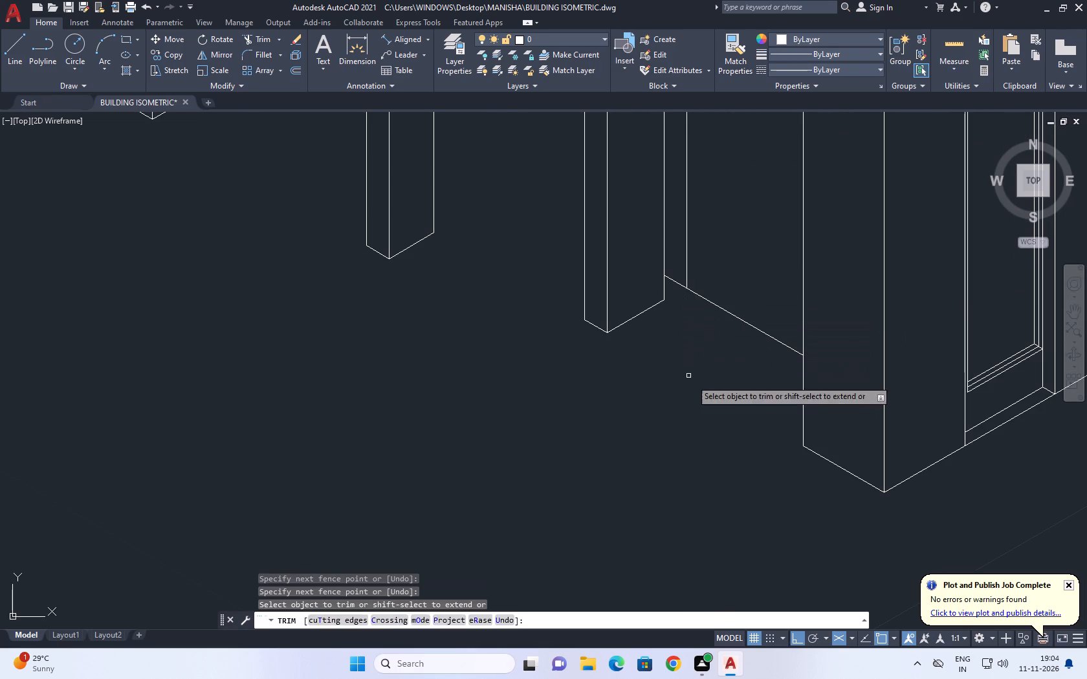
pyautogui.press('space')
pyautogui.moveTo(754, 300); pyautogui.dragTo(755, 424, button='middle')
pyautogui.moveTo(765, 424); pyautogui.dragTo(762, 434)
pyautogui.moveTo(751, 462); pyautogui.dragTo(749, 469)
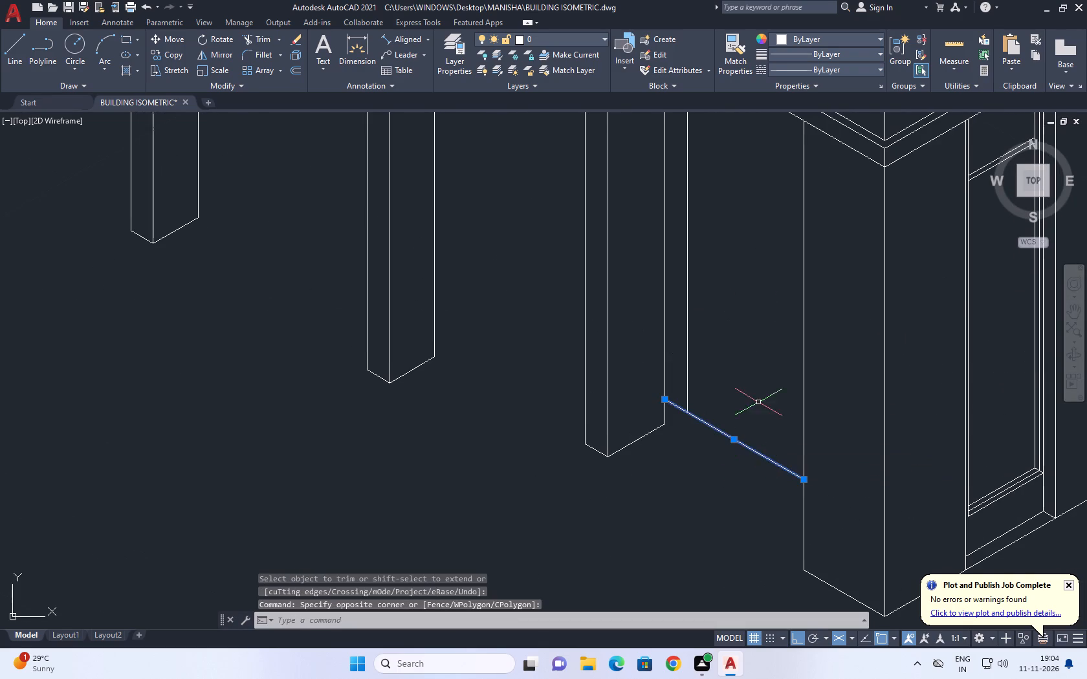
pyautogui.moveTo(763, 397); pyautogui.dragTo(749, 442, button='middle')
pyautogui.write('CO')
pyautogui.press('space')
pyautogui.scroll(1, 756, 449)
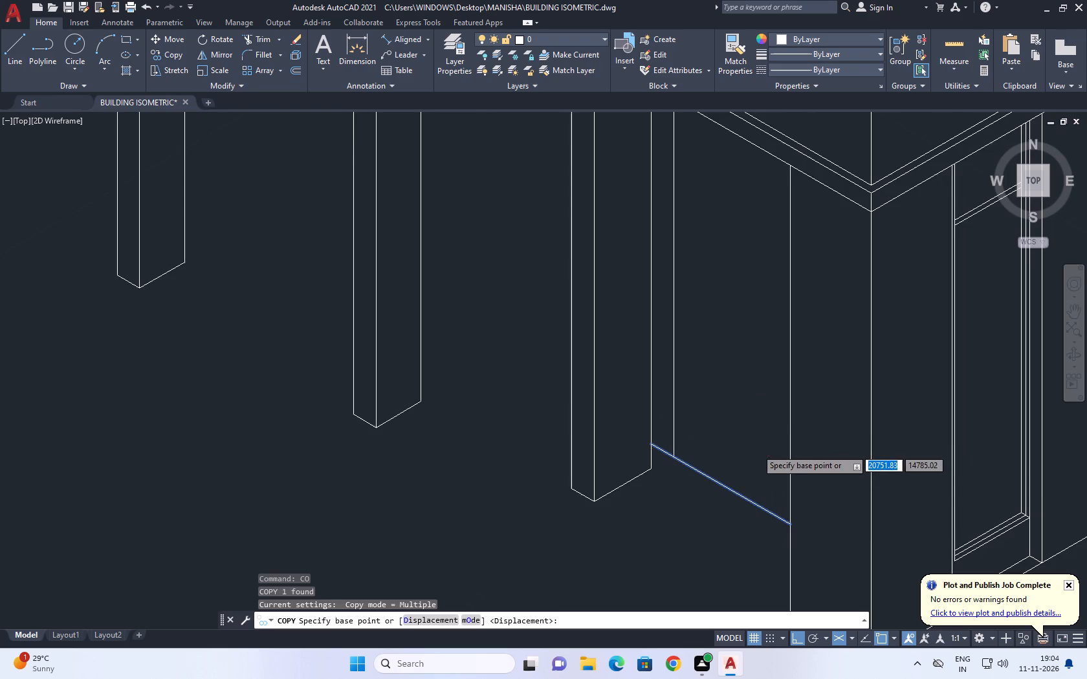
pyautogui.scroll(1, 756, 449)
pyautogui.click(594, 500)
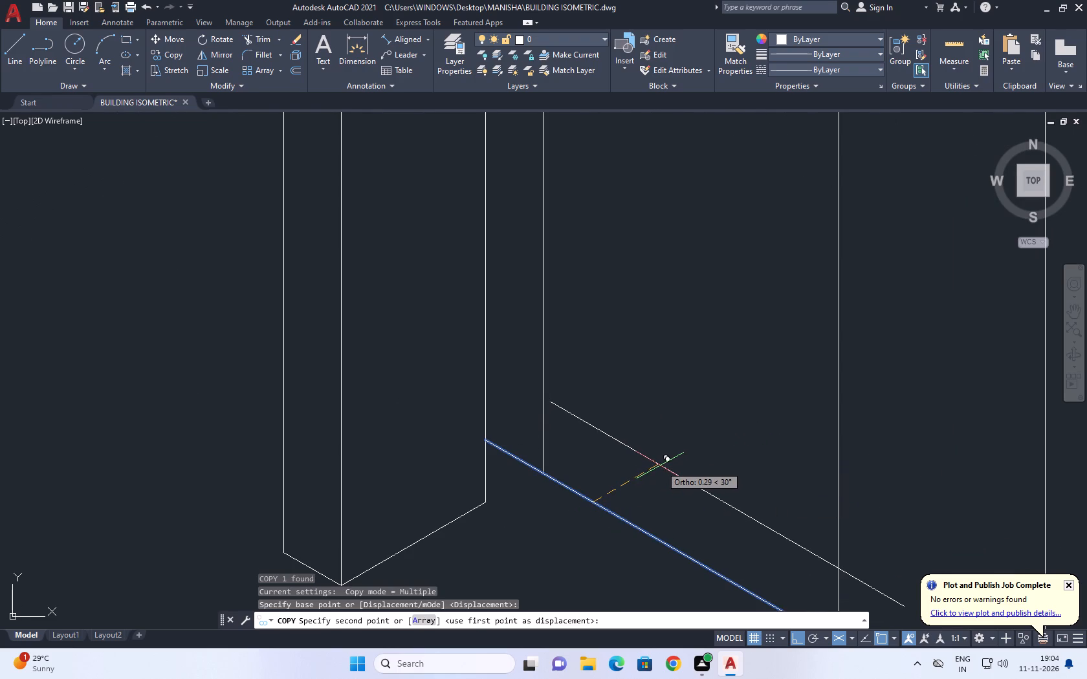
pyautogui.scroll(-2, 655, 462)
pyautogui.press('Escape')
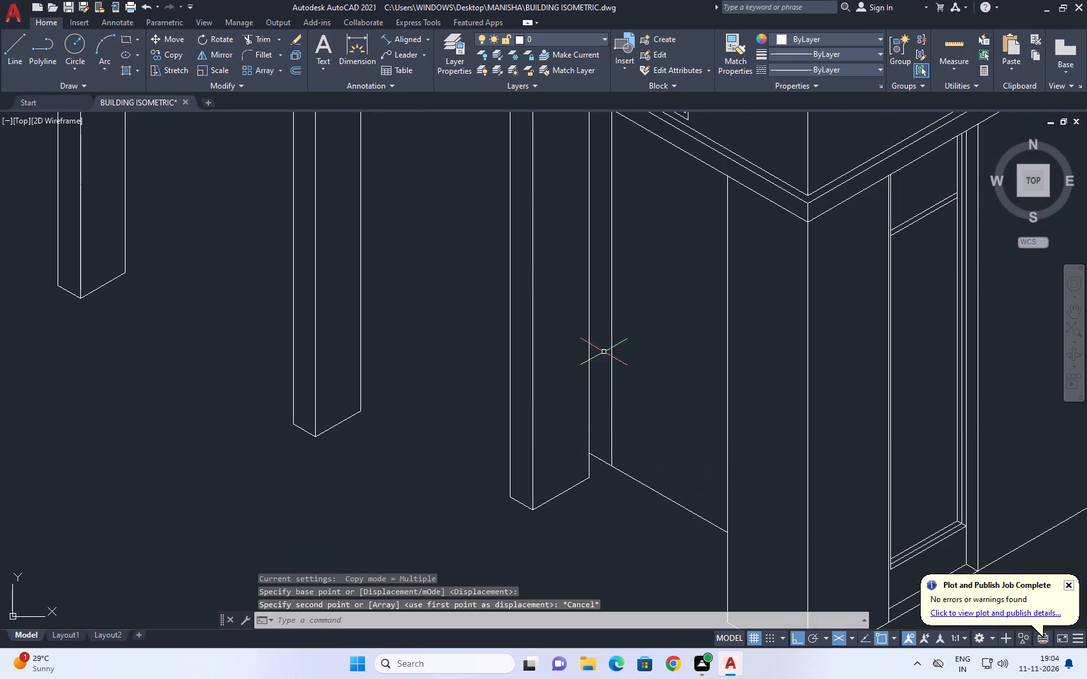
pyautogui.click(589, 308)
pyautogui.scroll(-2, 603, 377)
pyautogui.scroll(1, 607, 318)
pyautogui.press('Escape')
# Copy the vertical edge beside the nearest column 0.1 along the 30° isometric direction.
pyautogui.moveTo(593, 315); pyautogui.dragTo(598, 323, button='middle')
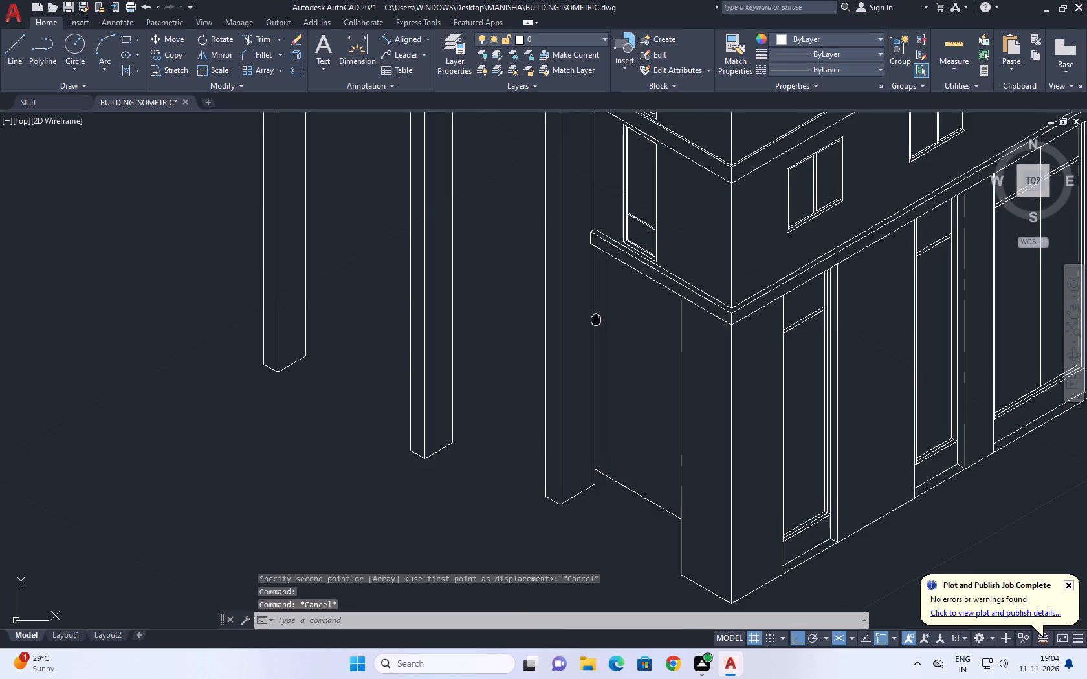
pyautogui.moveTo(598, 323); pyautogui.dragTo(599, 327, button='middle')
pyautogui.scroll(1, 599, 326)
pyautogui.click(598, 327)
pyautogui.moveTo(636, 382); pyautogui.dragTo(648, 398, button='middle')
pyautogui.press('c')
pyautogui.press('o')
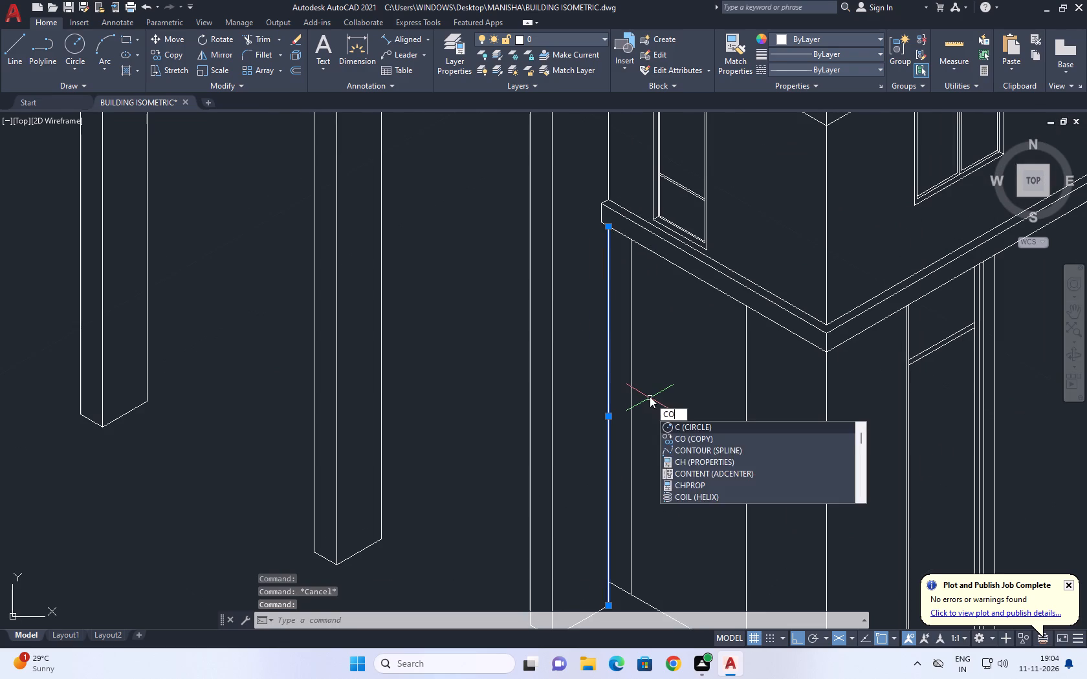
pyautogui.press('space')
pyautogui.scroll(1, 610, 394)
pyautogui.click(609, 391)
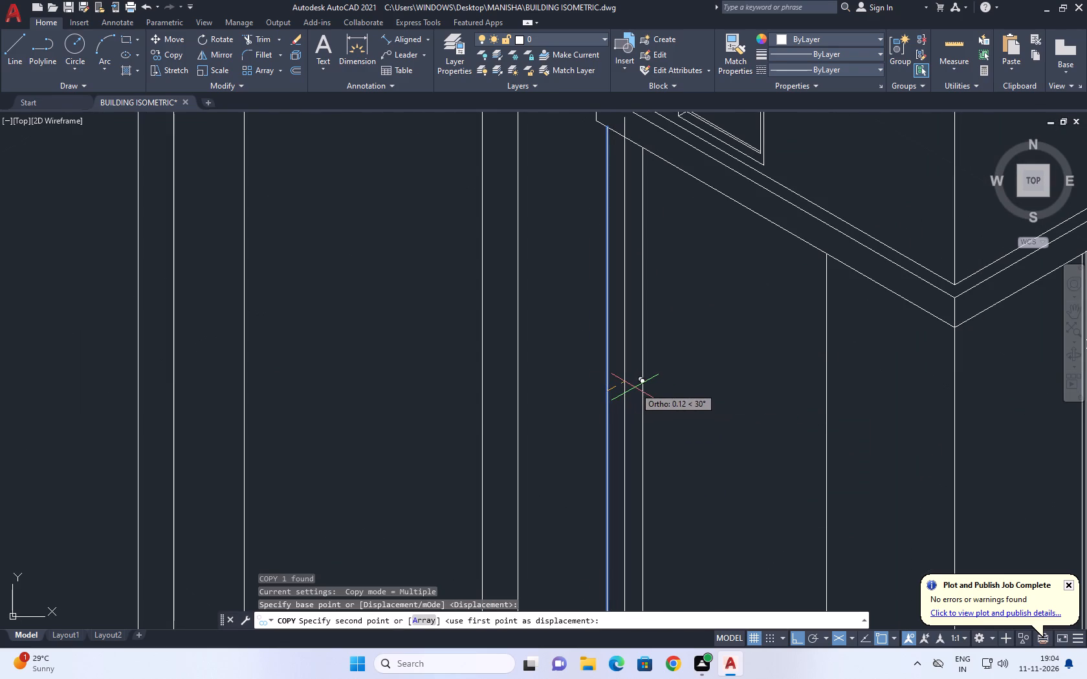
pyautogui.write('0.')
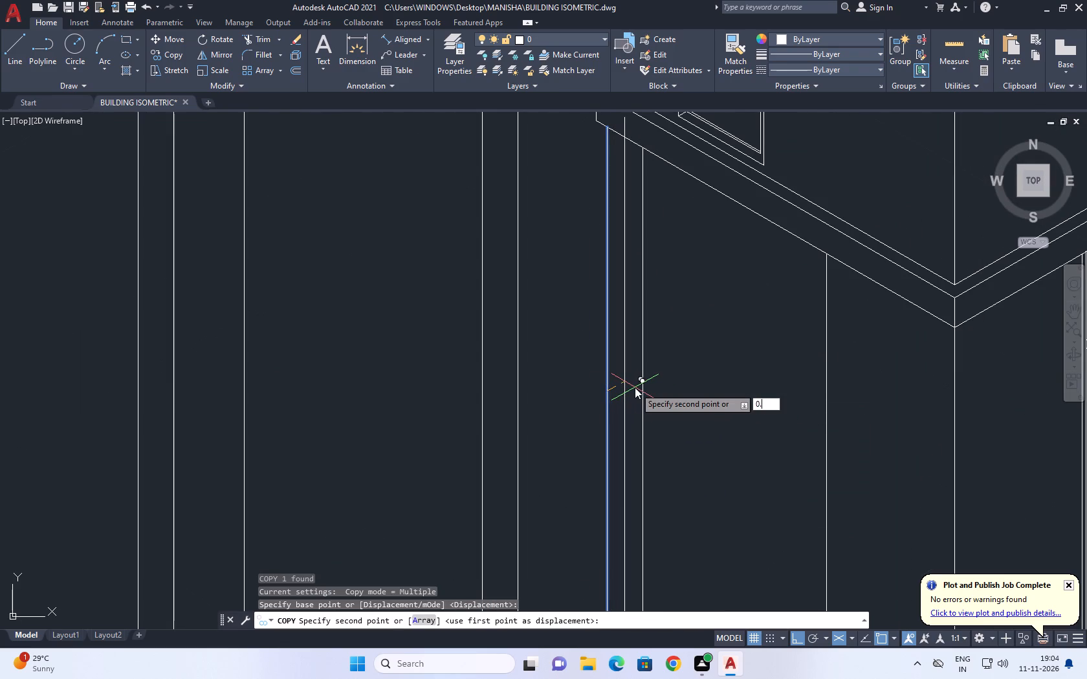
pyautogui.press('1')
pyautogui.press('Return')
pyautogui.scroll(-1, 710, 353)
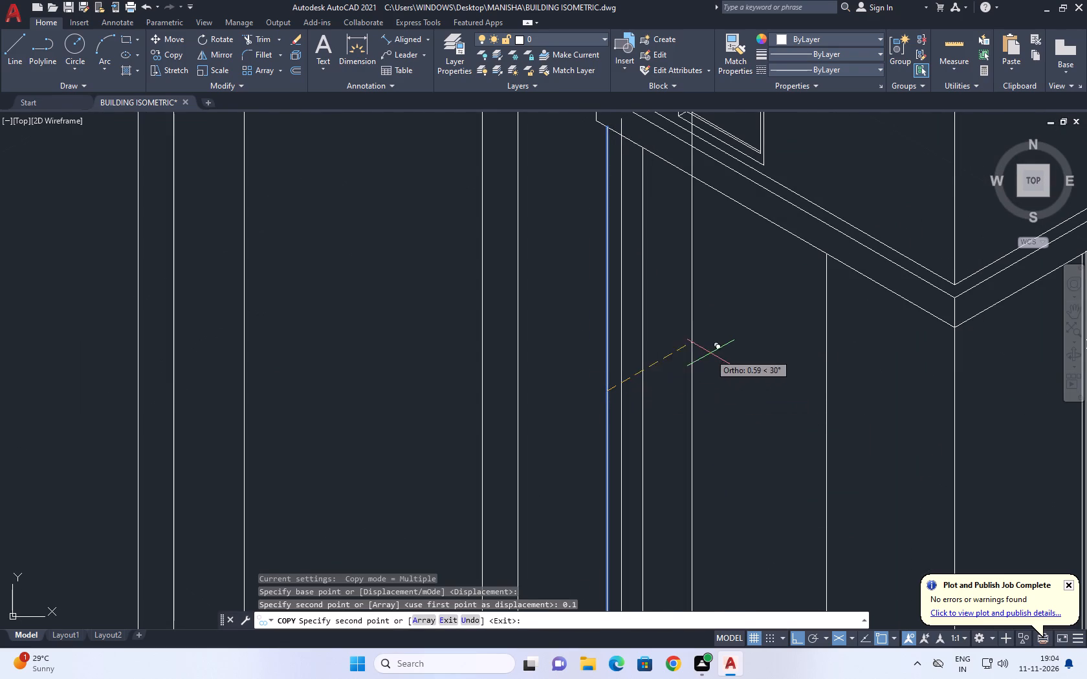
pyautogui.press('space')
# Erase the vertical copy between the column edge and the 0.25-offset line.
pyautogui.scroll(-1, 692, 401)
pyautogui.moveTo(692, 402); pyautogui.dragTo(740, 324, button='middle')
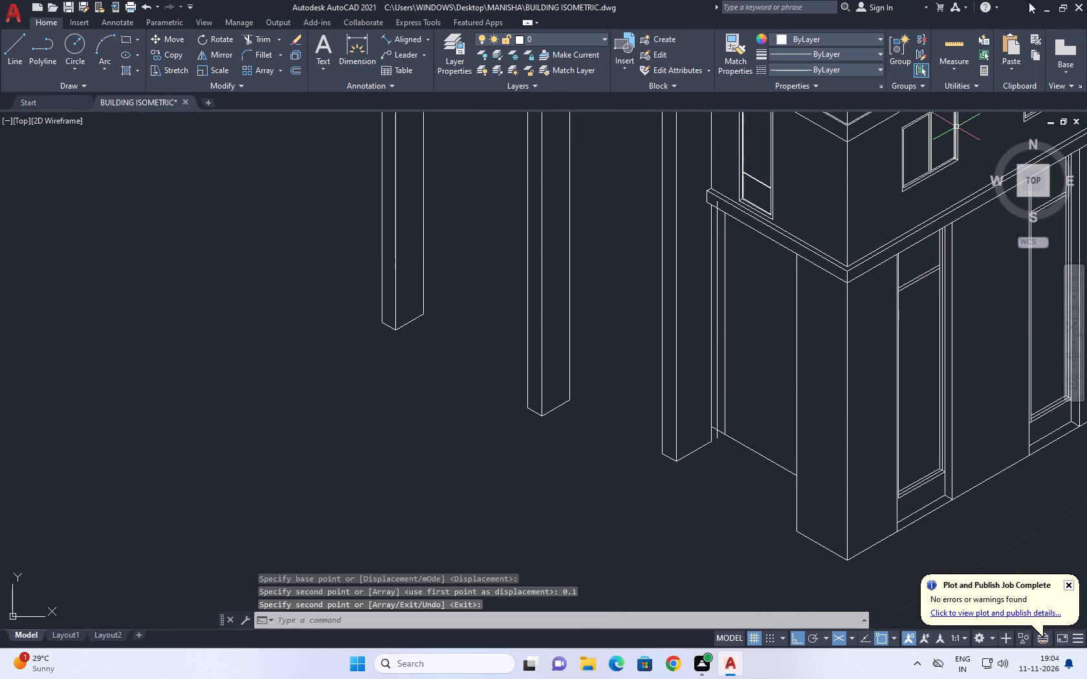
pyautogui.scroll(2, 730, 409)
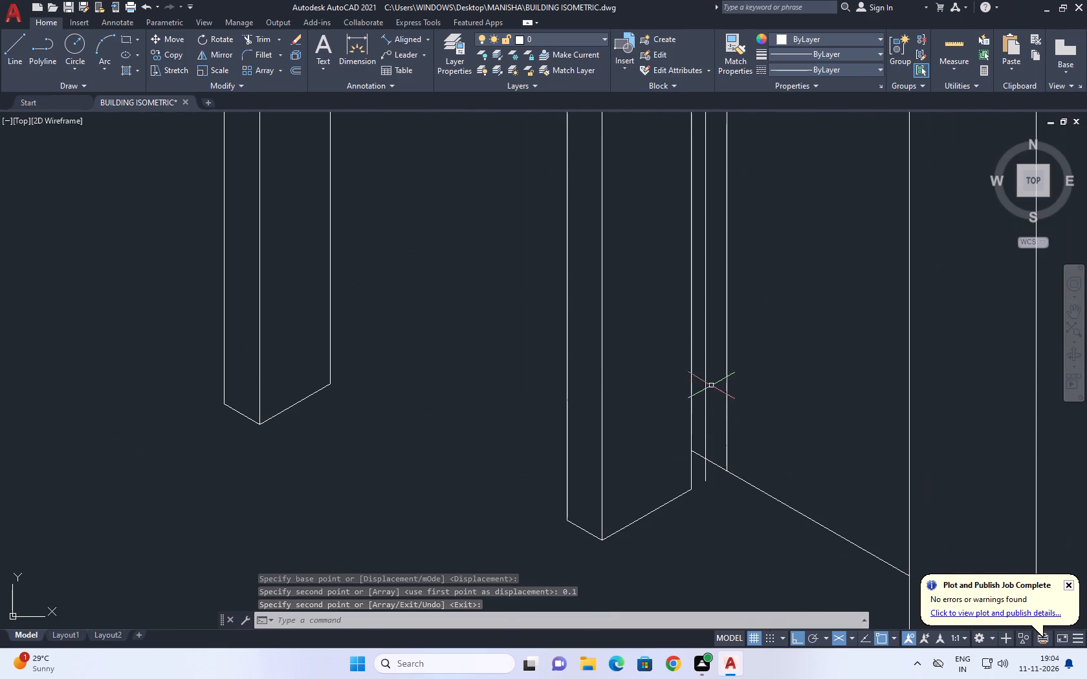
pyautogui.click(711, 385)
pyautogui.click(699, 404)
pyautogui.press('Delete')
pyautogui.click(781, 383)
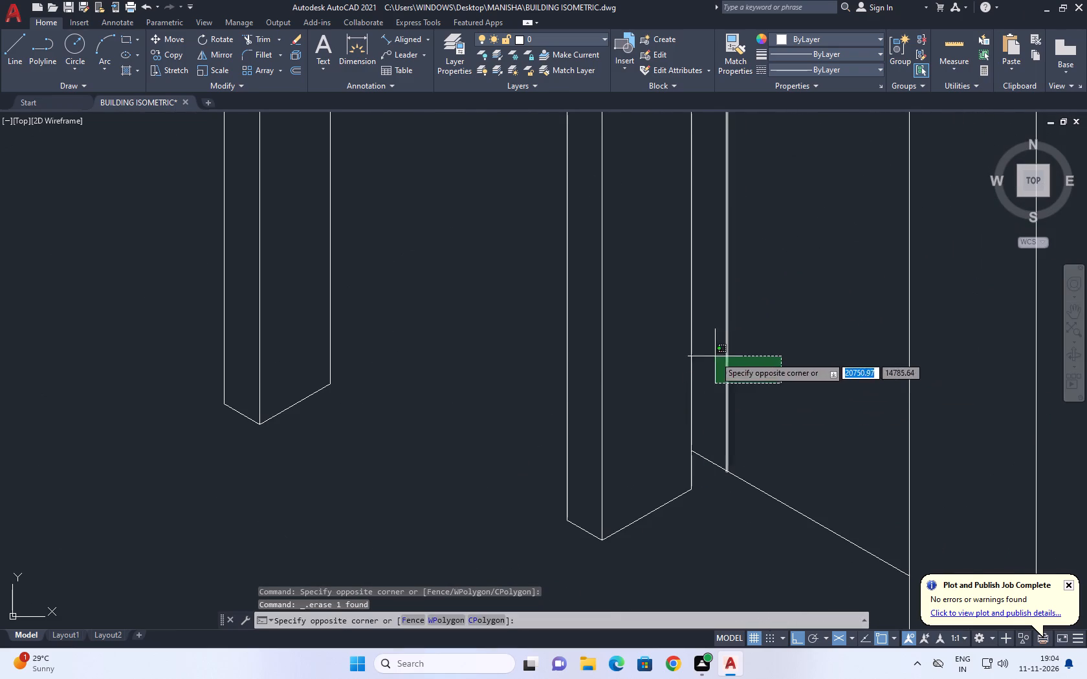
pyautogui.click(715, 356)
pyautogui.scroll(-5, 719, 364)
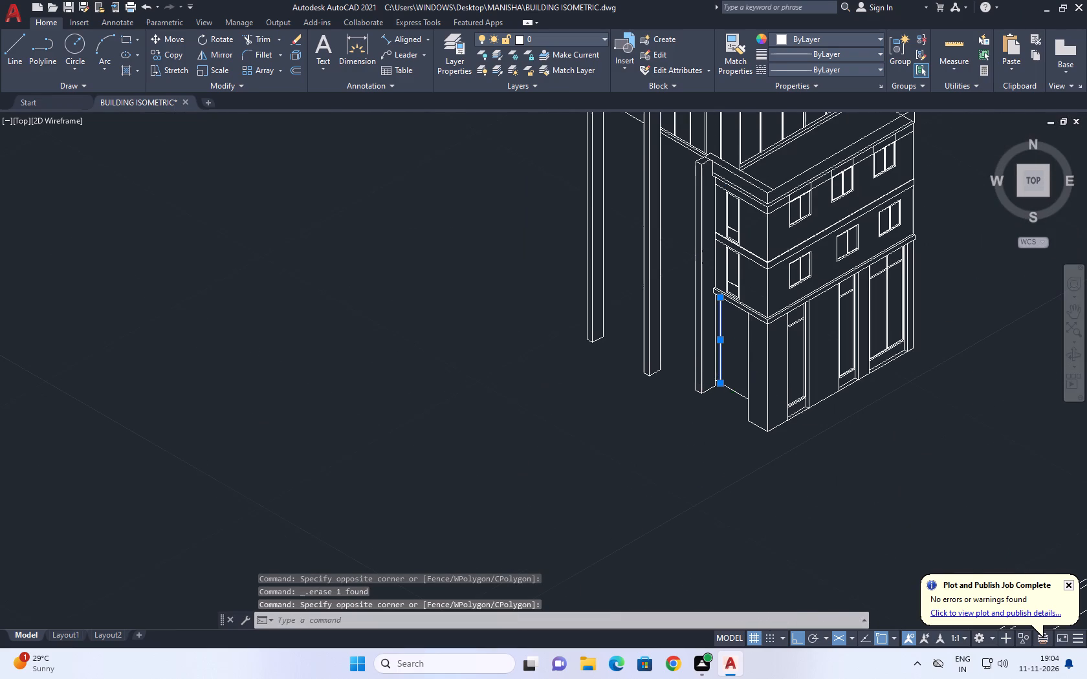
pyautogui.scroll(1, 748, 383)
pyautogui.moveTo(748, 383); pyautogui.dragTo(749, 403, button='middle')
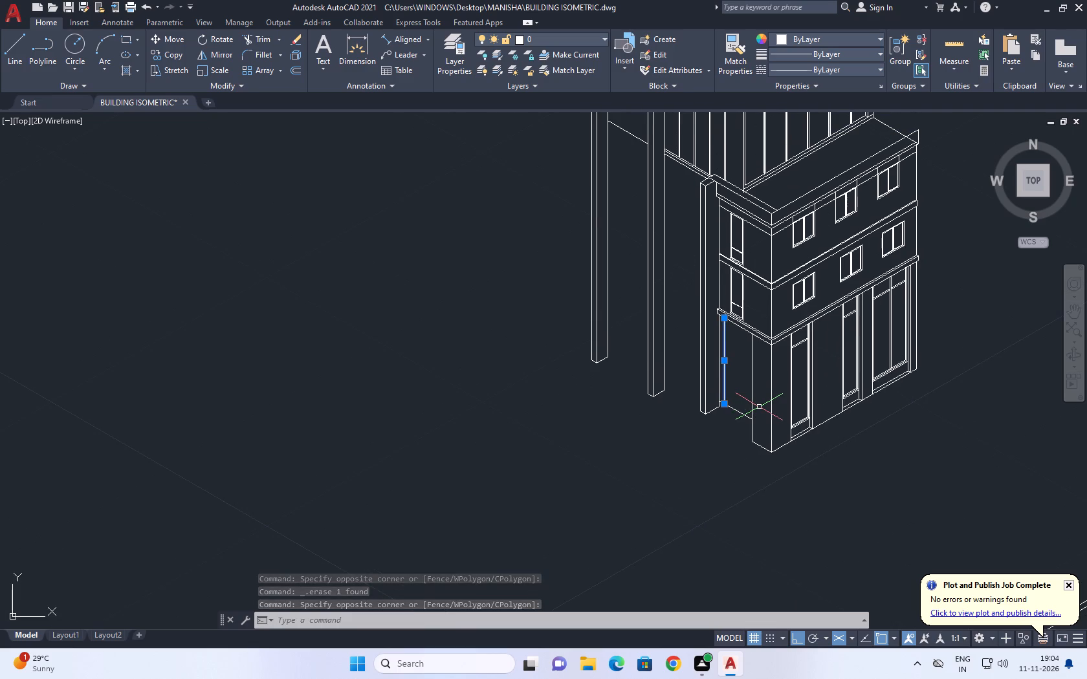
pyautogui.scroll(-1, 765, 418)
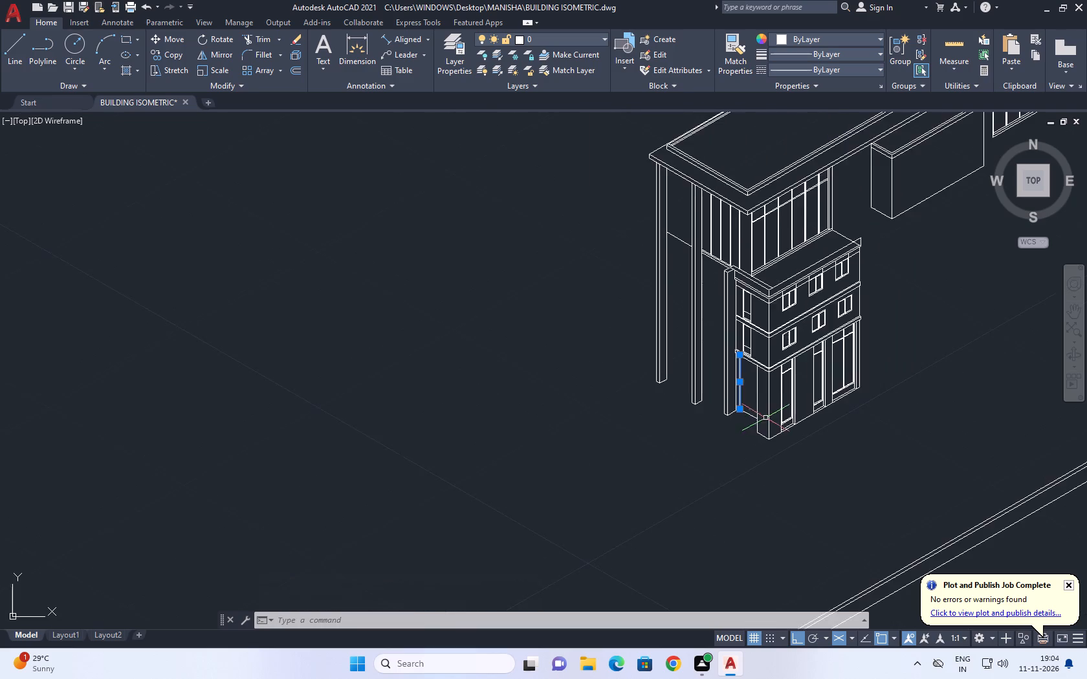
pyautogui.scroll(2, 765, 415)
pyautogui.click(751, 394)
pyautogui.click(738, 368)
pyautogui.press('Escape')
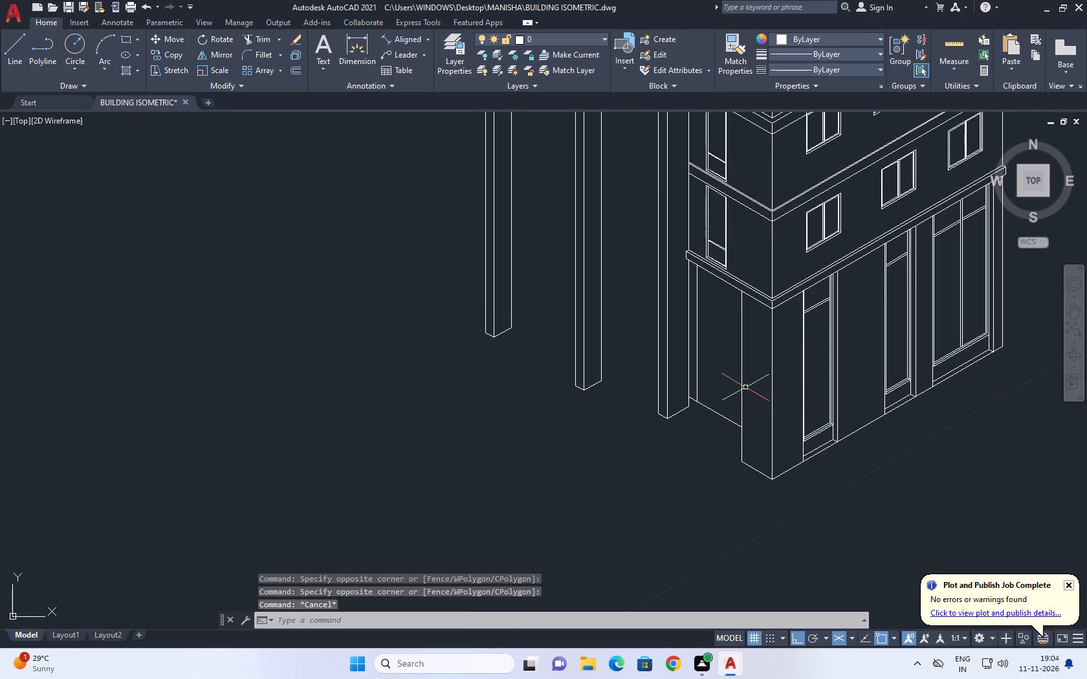
# Move the corner pier's inner vertical edge a short distance along the left isoplane toward the front corner.
pyautogui.click(745, 387)
pyautogui.click(740, 381)
pyautogui.moveTo(740, 428); pyautogui.dragTo(745, 354, button='middle')
pyautogui.press('m')
pyautogui.press('space')
pyautogui.scroll(2, 742, 360)
pyautogui.click(776, 341)
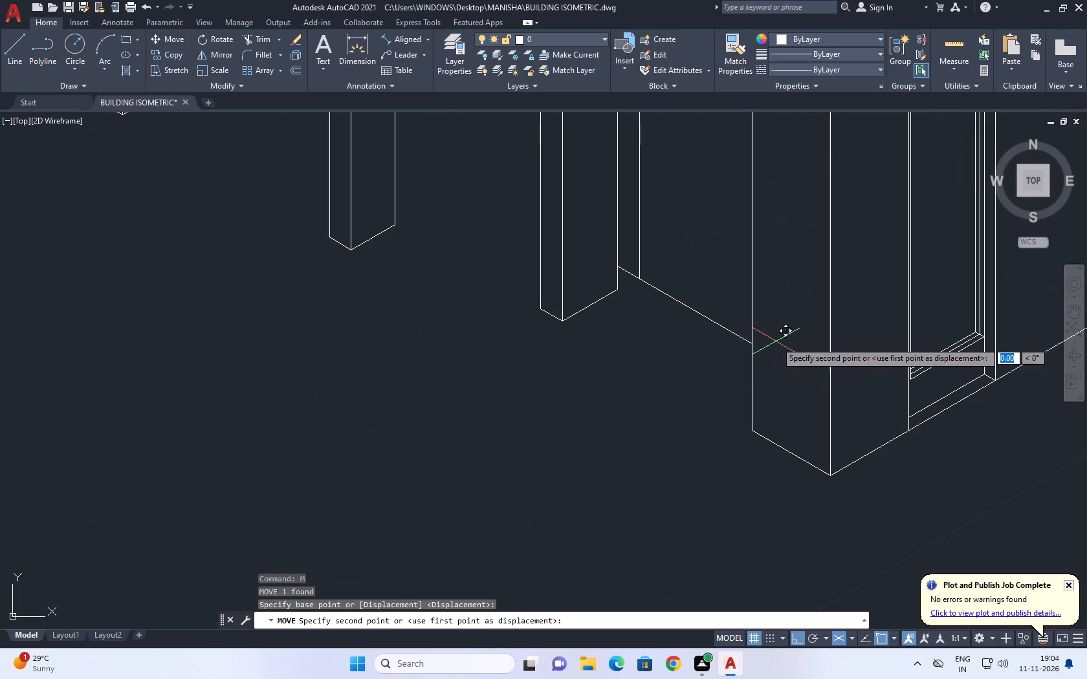
pyautogui.click(805, 359)
pyautogui.scroll(-3, 701, 385)
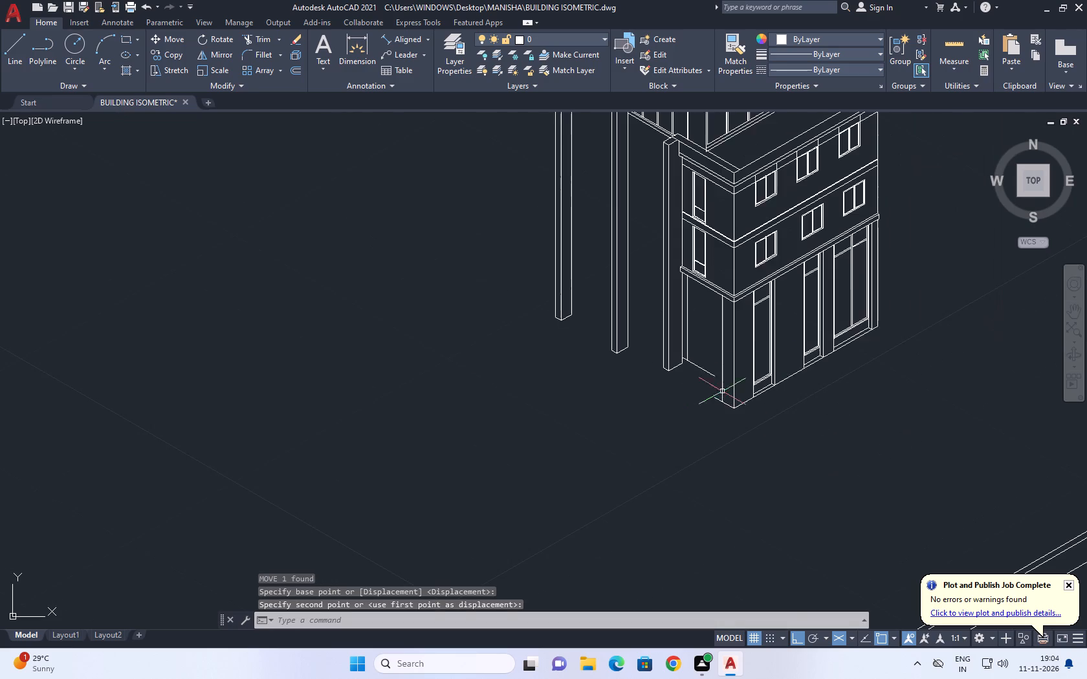
# Trim the corner pier's bottom line back to its inner edge and extend the side wall's base line to that edge.
pyautogui.scroll(3, 730, 364)
pyautogui.write('TR')
pyautogui.press('space')
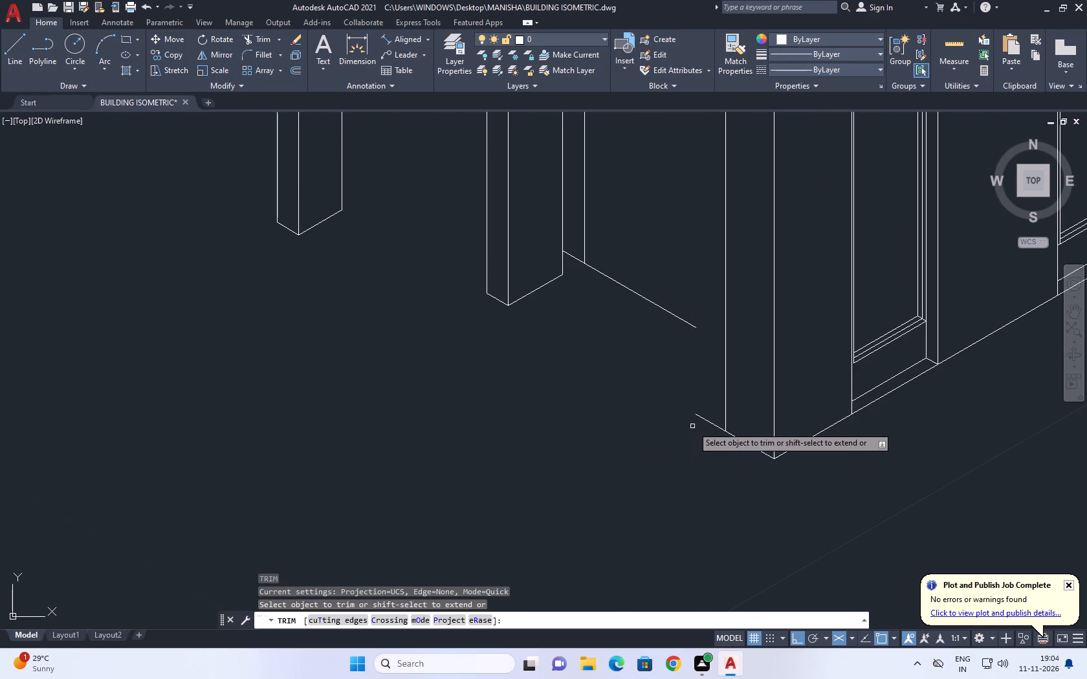
pyautogui.click(704, 420)
pyautogui.press('space')
pyautogui.moveTo(683, 218); pyautogui.dragTo(730, 327, button='middle')
pyautogui.write('EX')
pyautogui.press('space')
pyautogui.click(723, 344)
pyautogui.click(679, 439)
pyautogui.press('space')
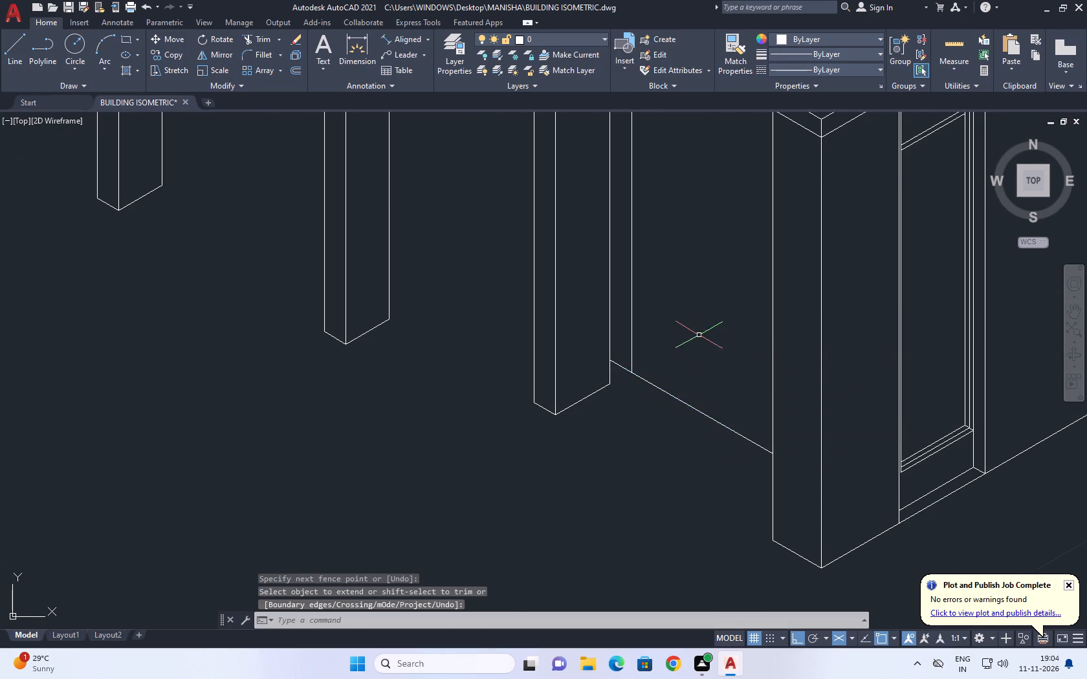
# Move the opening's vertical line beside the nearest column a short distance along the left isoplane toward the corner pier.
pyautogui.moveTo(708, 345); pyautogui.dragTo(793, 457, button='middle')
pyautogui.moveTo(754, 407); pyautogui.dragTo(774, 482, button='middle')
pyautogui.click(748, 376)
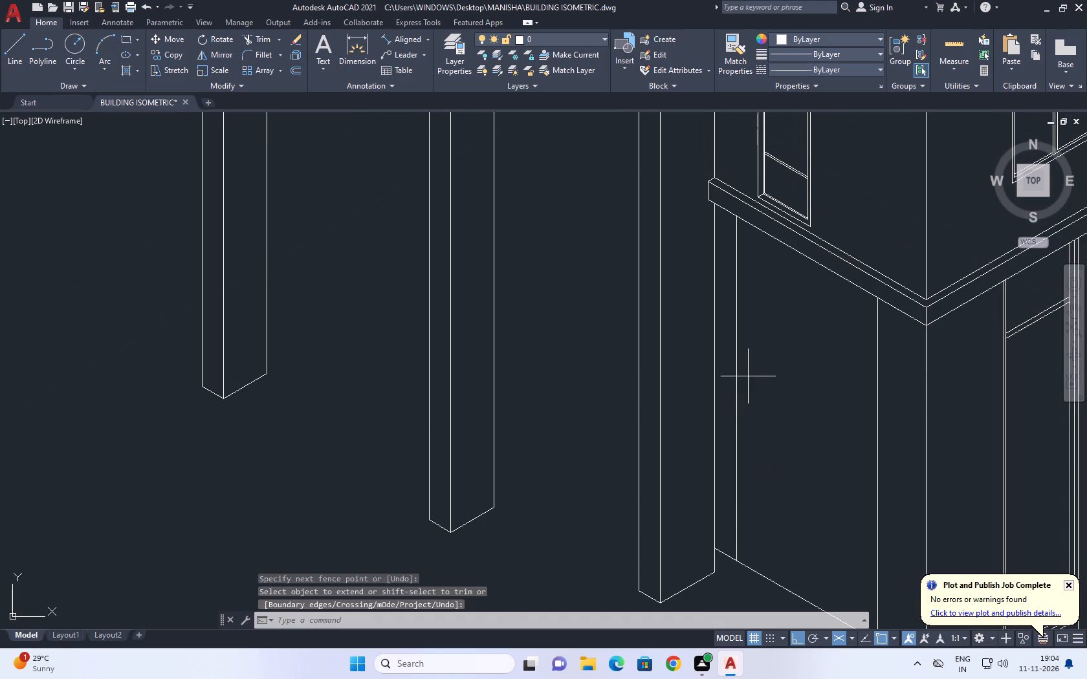
pyautogui.click(734, 363)
pyautogui.moveTo(774, 408); pyautogui.dragTo(766, 365, button='middle')
pyautogui.write('M')
pyautogui.press('space')
pyautogui.moveTo(756, 351); pyautogui.dragTo(763, 355)
pyautogui.click(768, 358)
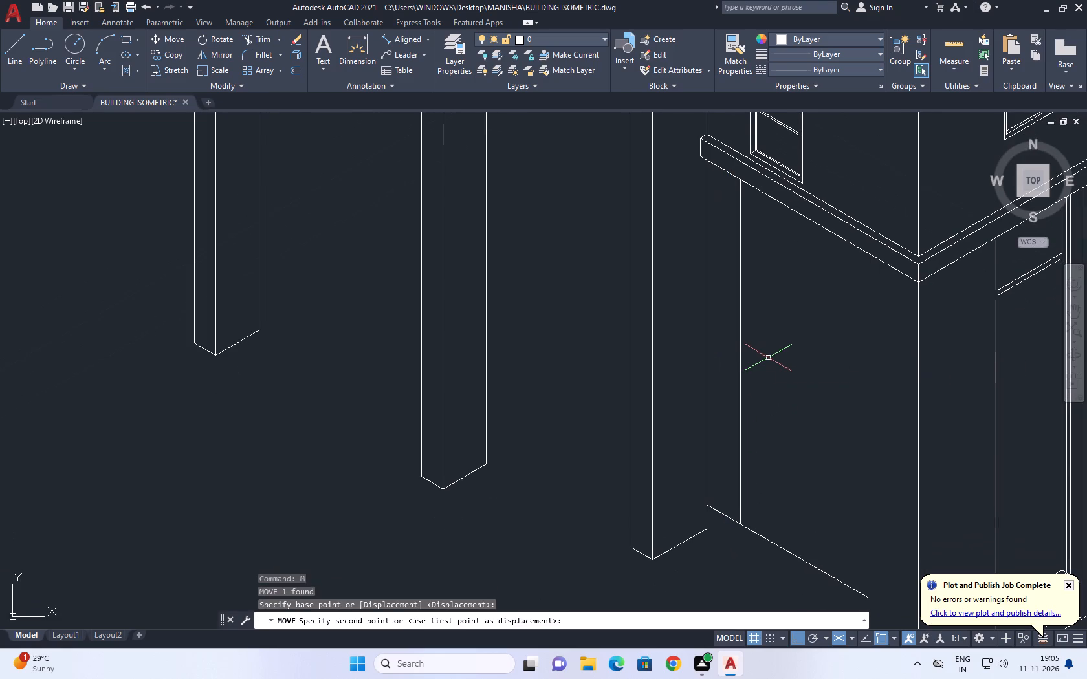
# Copy the moved vertical line 0.13 along the 30° isometric direction.
pyautogui.moveTo(757, 338); pyautogui.dragTo(751, 335)
pyautogui.moveTo(738, 338); pyautogui.dragTo(725, 349)
pyautogui.moveTo(745, 349); pyautogui.dragTo(736, 365, button='middle')
pyautogui.press('c')
pyautogui.press('o')
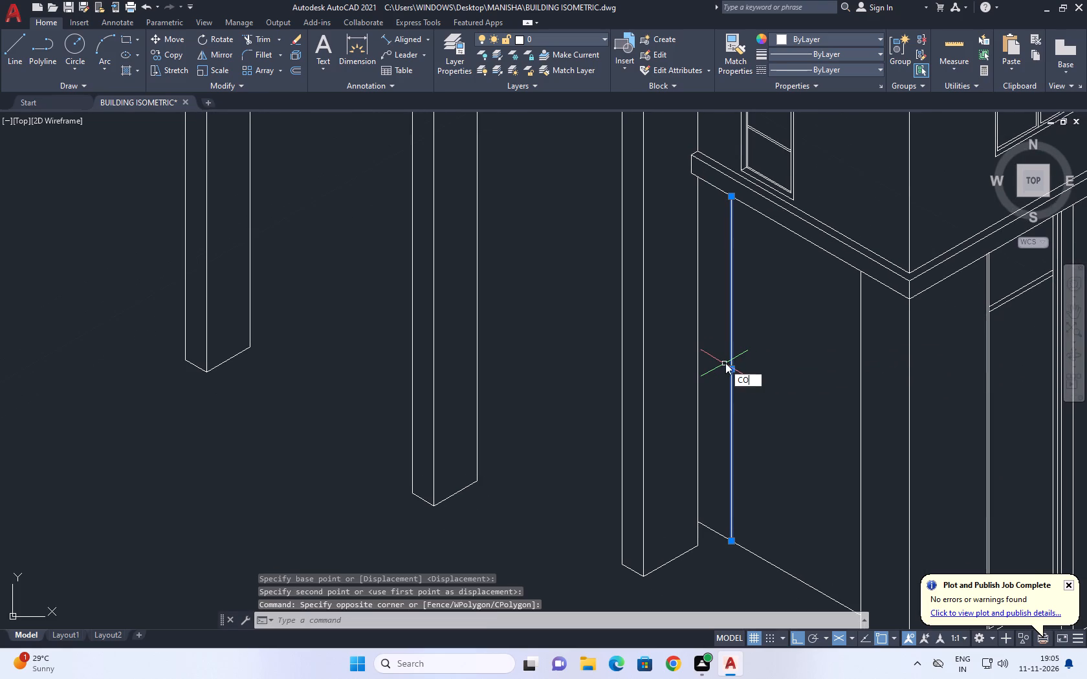
pyautogui.press('space')
pyautogui.click(729, 368)
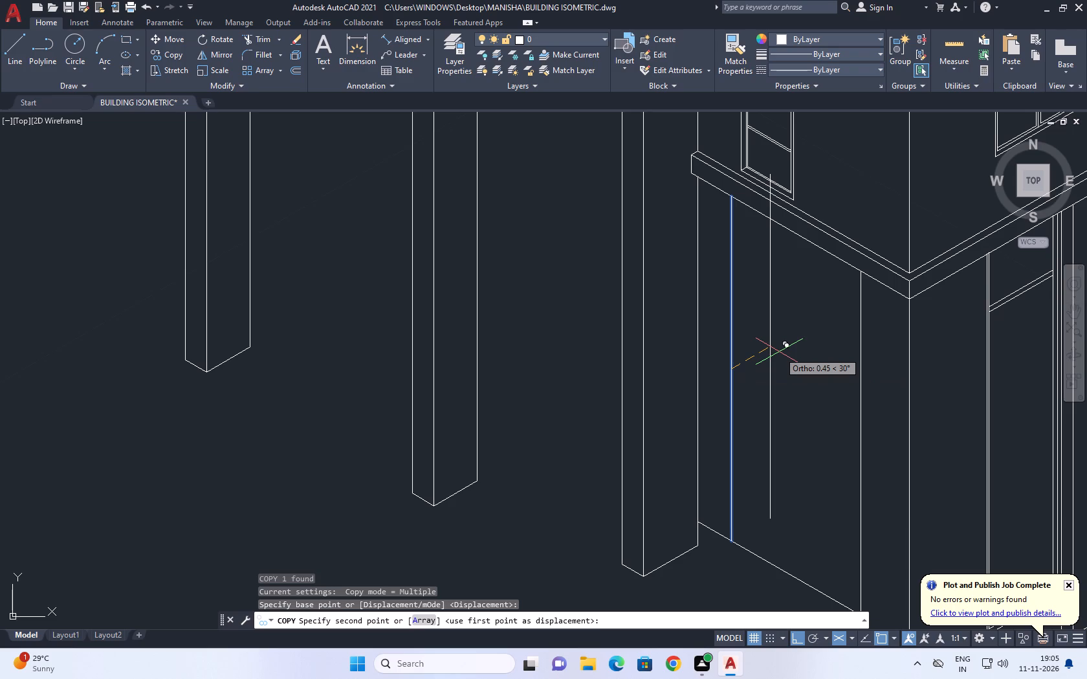
pyautogui.write('0.')
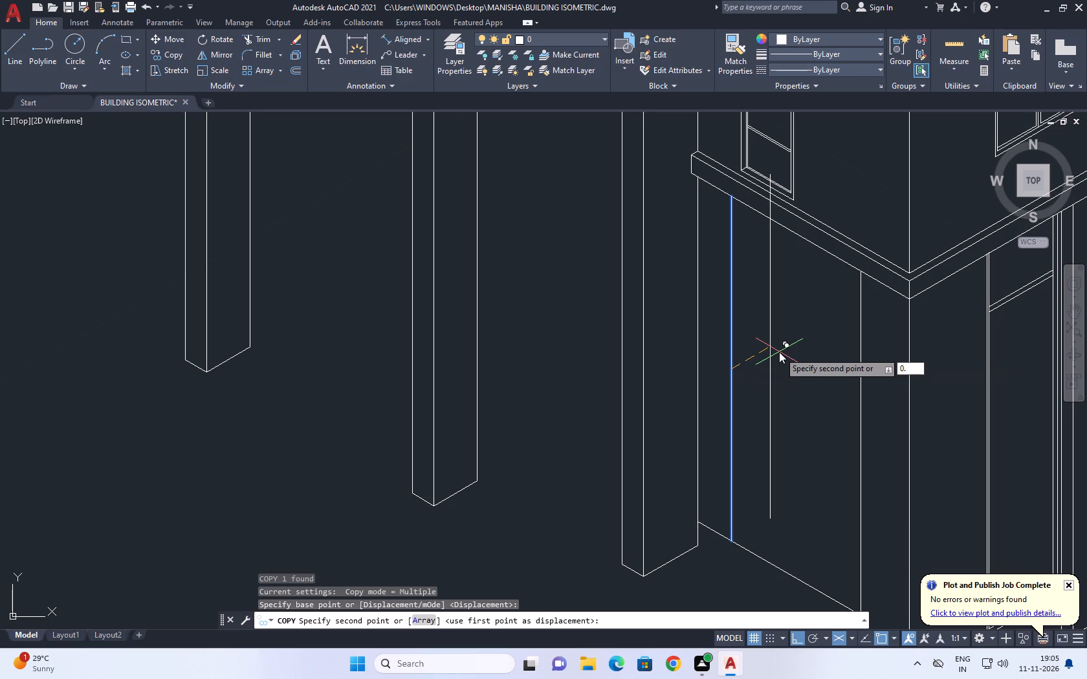
pyautogui.press('2')
pyautogui.press('BackSpace')
pyautogui.write('13')
pyautogui.press('Return')
pyautogui.press('Escape')
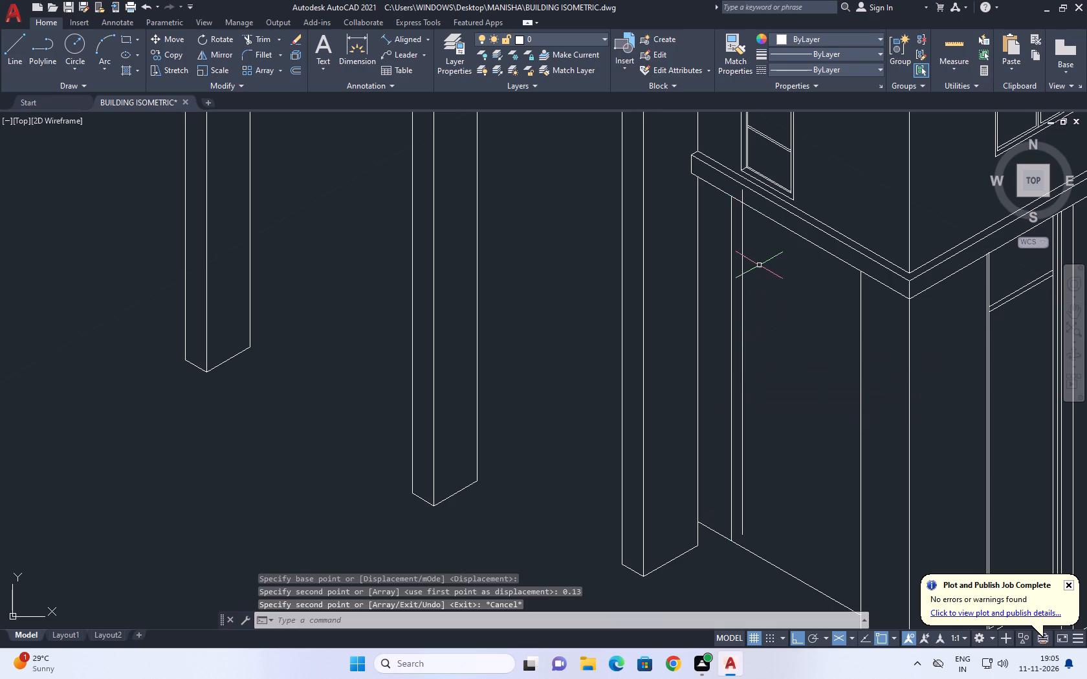
# Trim the copied vertical line's overshoot above the floor band's lower edge.
pyautogui.moveTo(758, 266); pyautogui.dragTo(792, 365, button='middle')
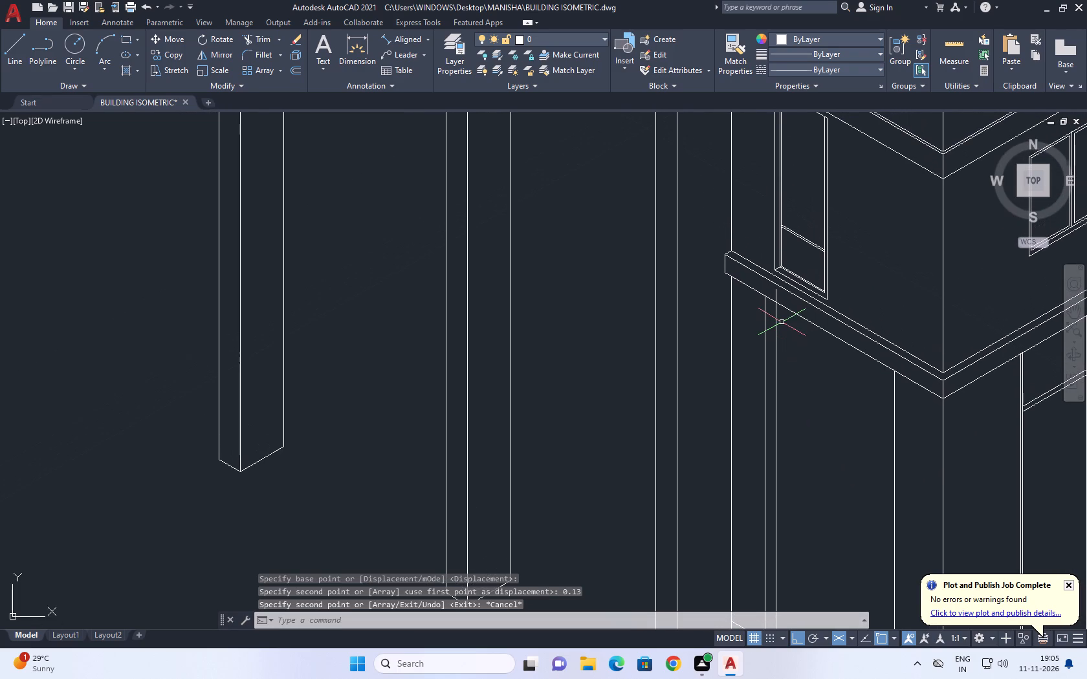
pyautogui.write('TR')
pyautogui.press('space')
pyautogui.scroll(2, 779, 302)
pyautogui.click(773, 290)
pyautogui.click(763, 278)
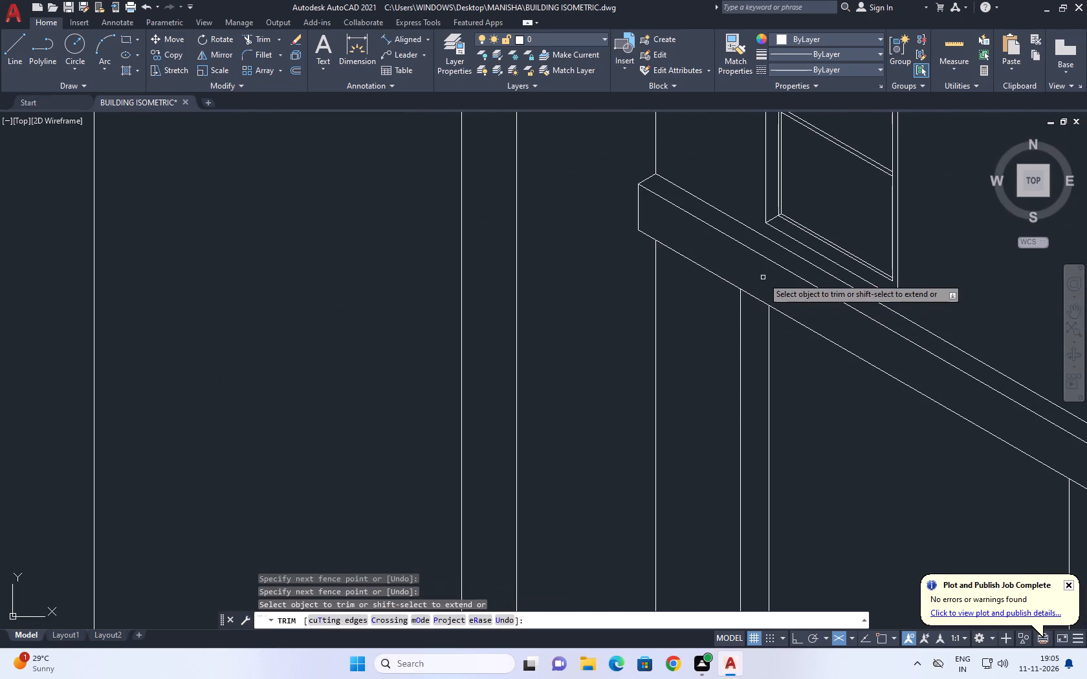
pyautogui.scroll(-2, 760, 275)
pyautogui.moveTo(794, 371); pyautogui.dragTo(774, 307, button='middle')
pyautogui.press('space')
pyautogui.scroll(-2, 760, 324)
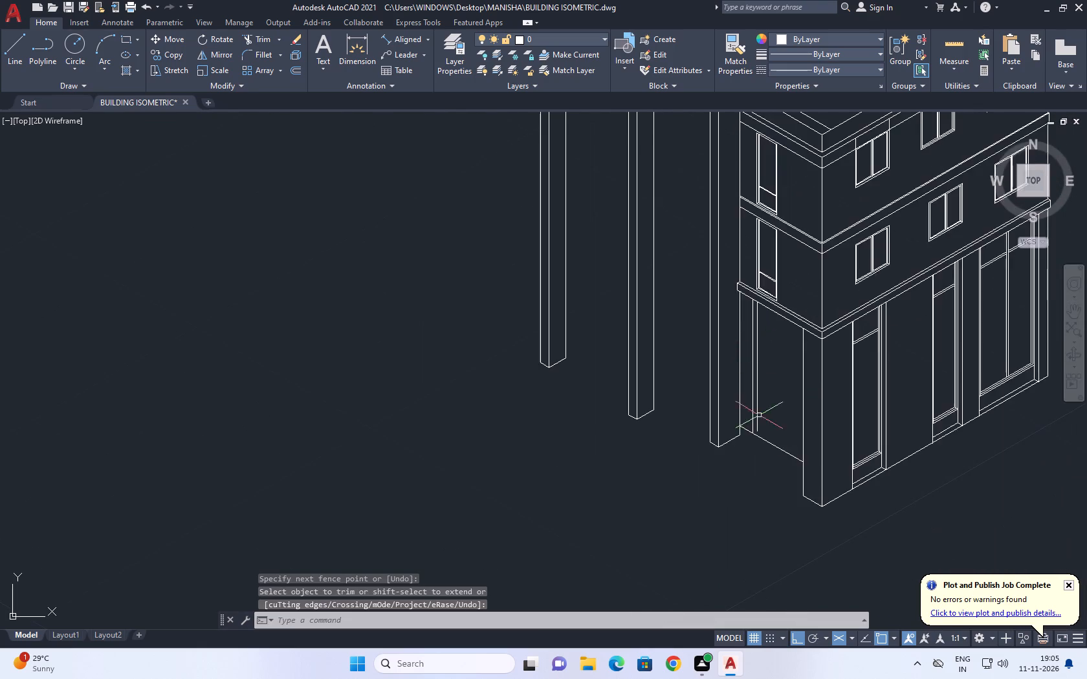
# Draw a short 30° line from the opening edge's foot on the base line and trim it at the copied vertical.
pyautogui.scroll(4, 759, 434)
pyautogui.moveTo(808, 429); pyautogui.dragTo(778, 442, button='middle')
pyautogui.press('l')
pyautogui.press('space')
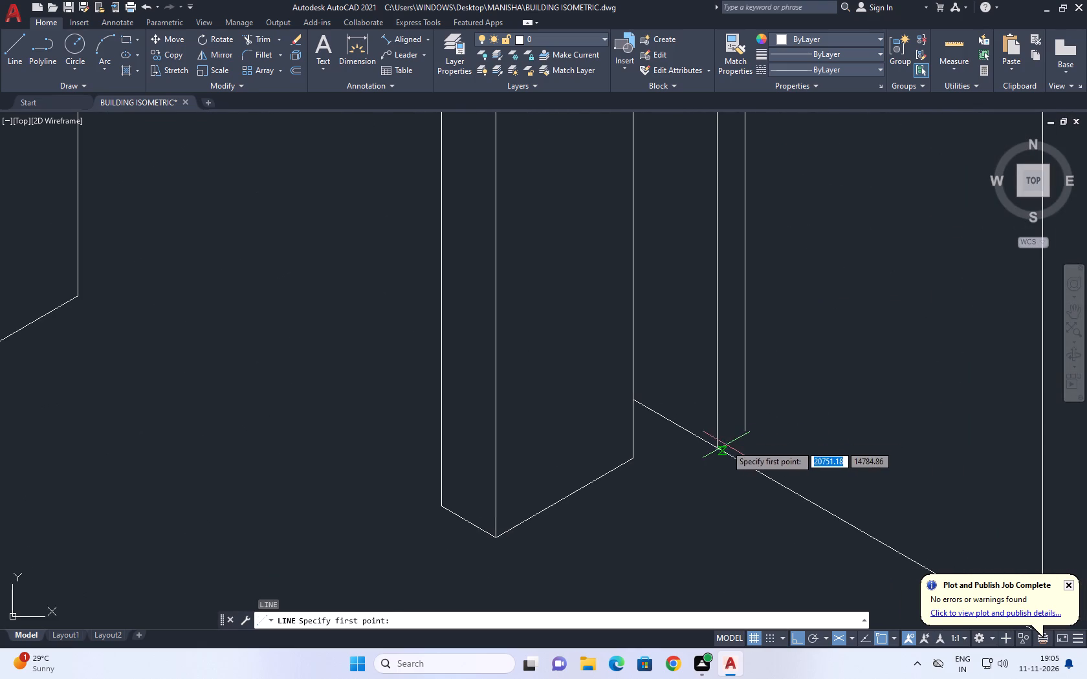
pyautogui.click(718, 446)
pyautogui.click(789, 417)
pyautogui.press('space')
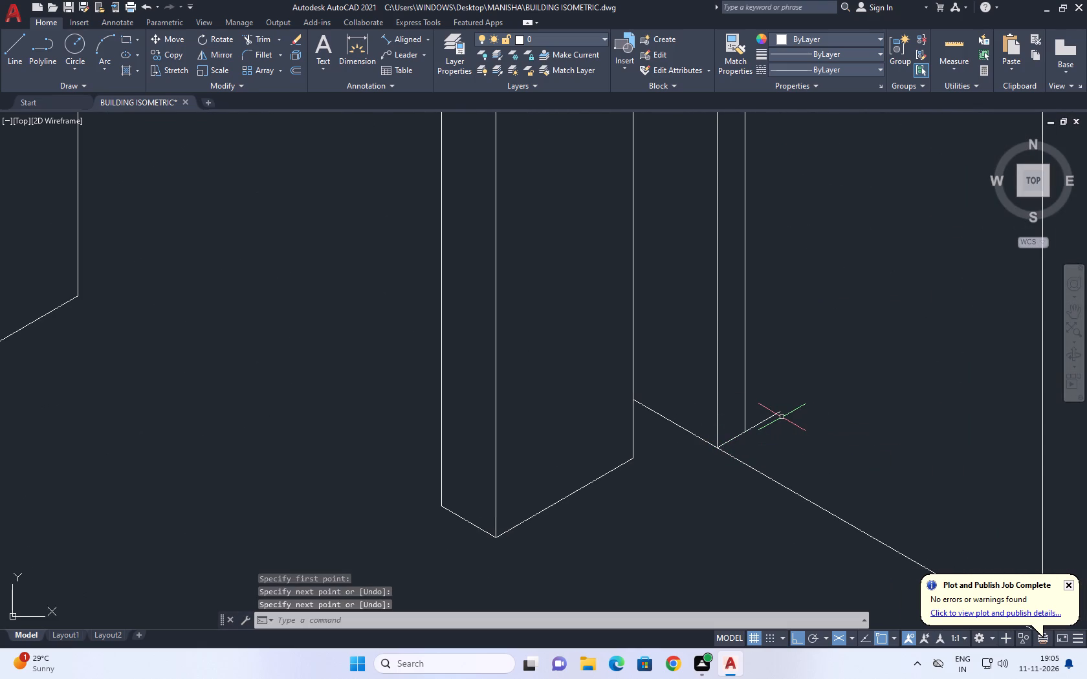
pyautogui.write('TR')
pyautogui.press('space')
pyautogui.click(757, 423)
pyautogui.press('space')
pyautogui.scroll(-5, 759, 394)
pyautogui.moveTo(792, 377); pyautogui.dragTo(798, 398, button='middle')
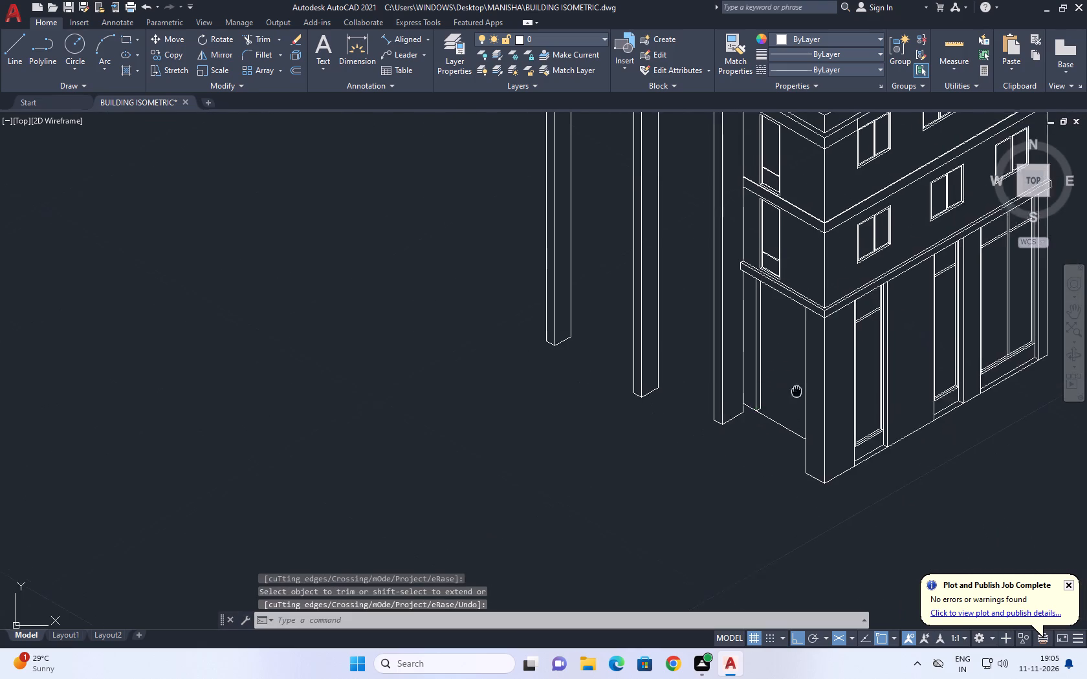
pyautogui.moveTo(798, 398); pyautogui.dragTo(800, 401, button='middle')
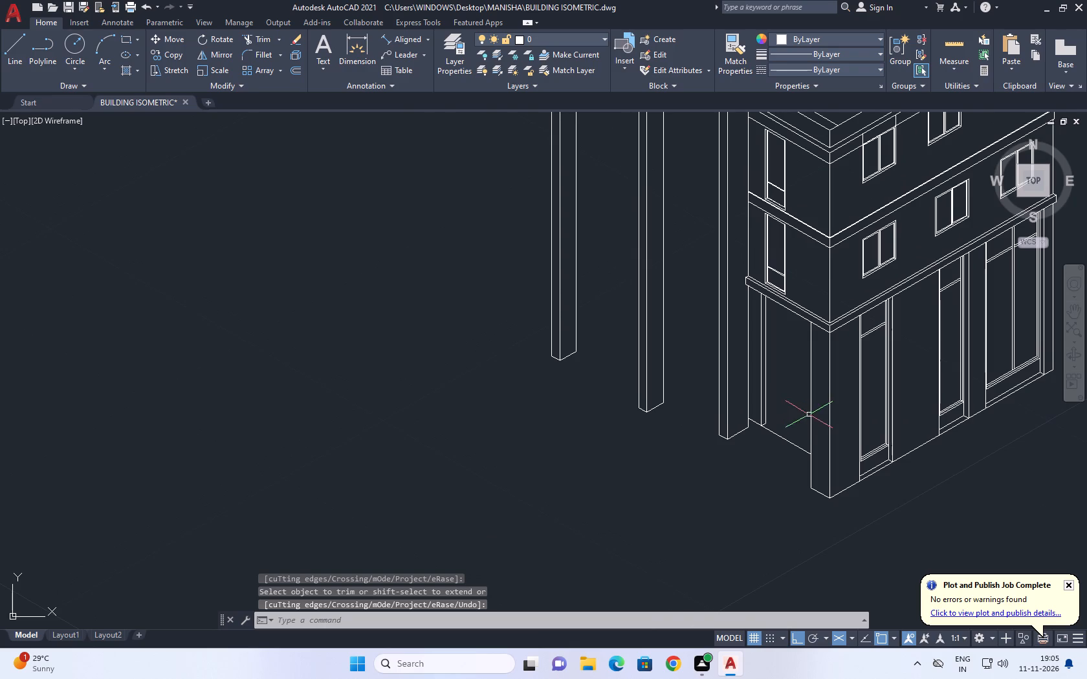
# Draw the opening's inner base line from the copied vertical's foot, parallel to the wall base, and trim it at the corner pier.
pyautogui.scroll(2, 764, 427)
pyautogui.moveTo(793, 439); pyautogui.dragTo(827, 411, button='middle')
pyautogui.scroll(-2, 822, 431)
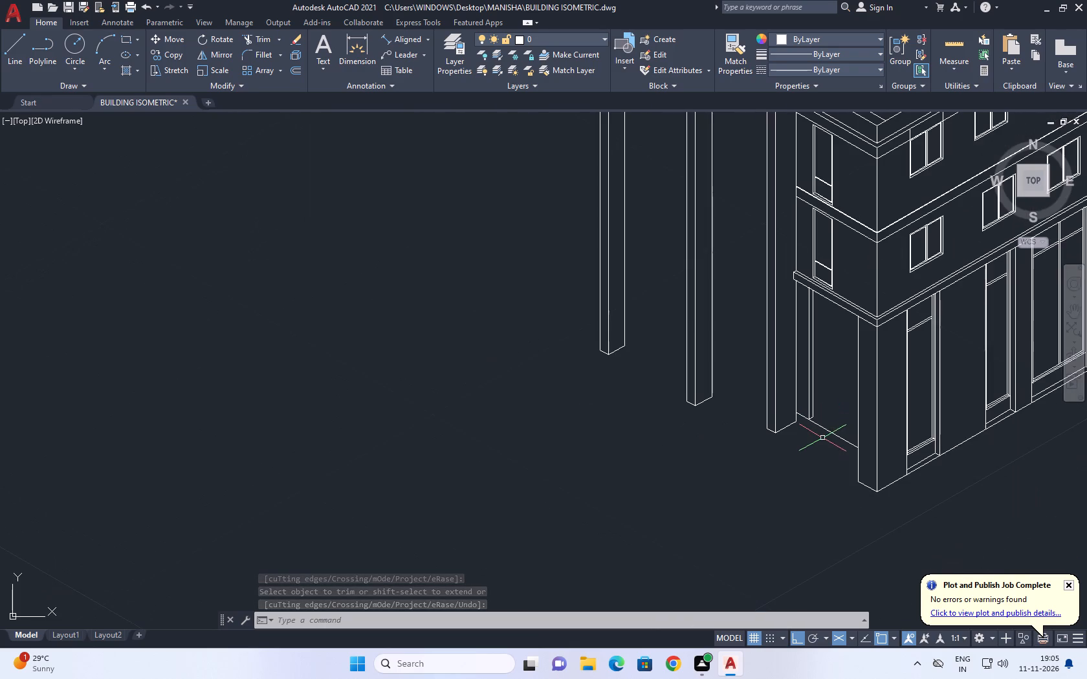
pyautogui.write('L')
pyautogui.press('space')
pyautogui.scroll(3, 818, 429)
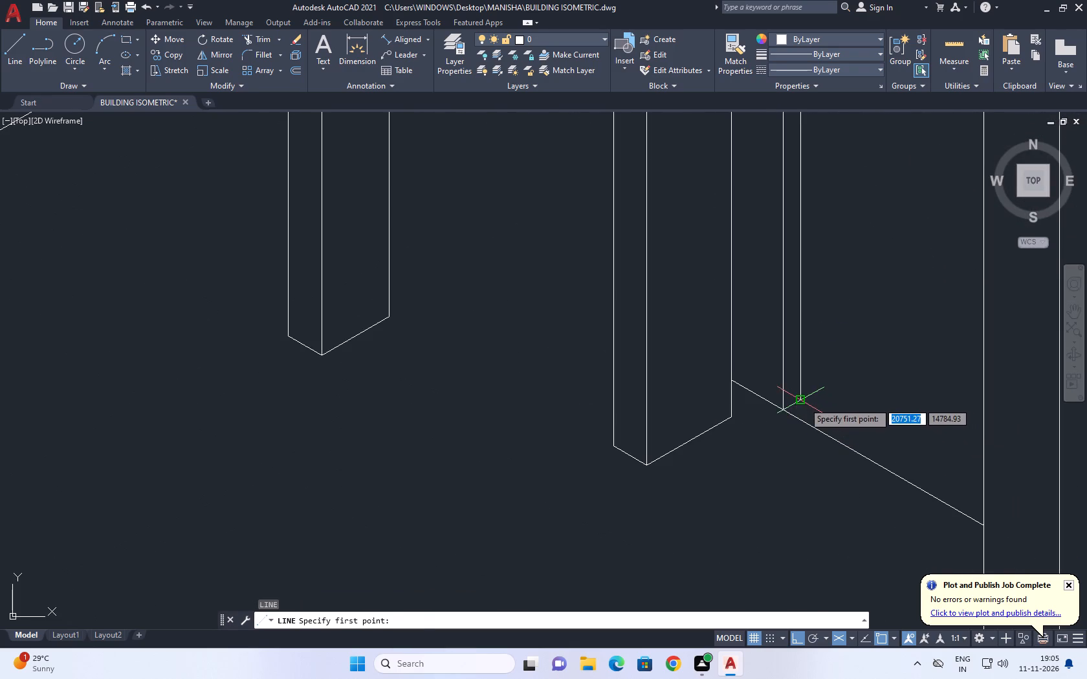
pyautogui.click(803, 402)
pyautogui.moveTo(932, 483); pyautogui.dragTo(874, 421, button='middle')
pyautogui.scroll(1, 916, 462)
pyautogui.scroll(1, 824, 380)
pyautogui.moveTo(953, 458); pyautogui.dragTo(620, 244, button='middle')
pyautogui.click(766, 324)
pyautogui.press('space')
pyautogui.moveTo(719, 299); pyautogui.dragTo(755, 348, button='middle')
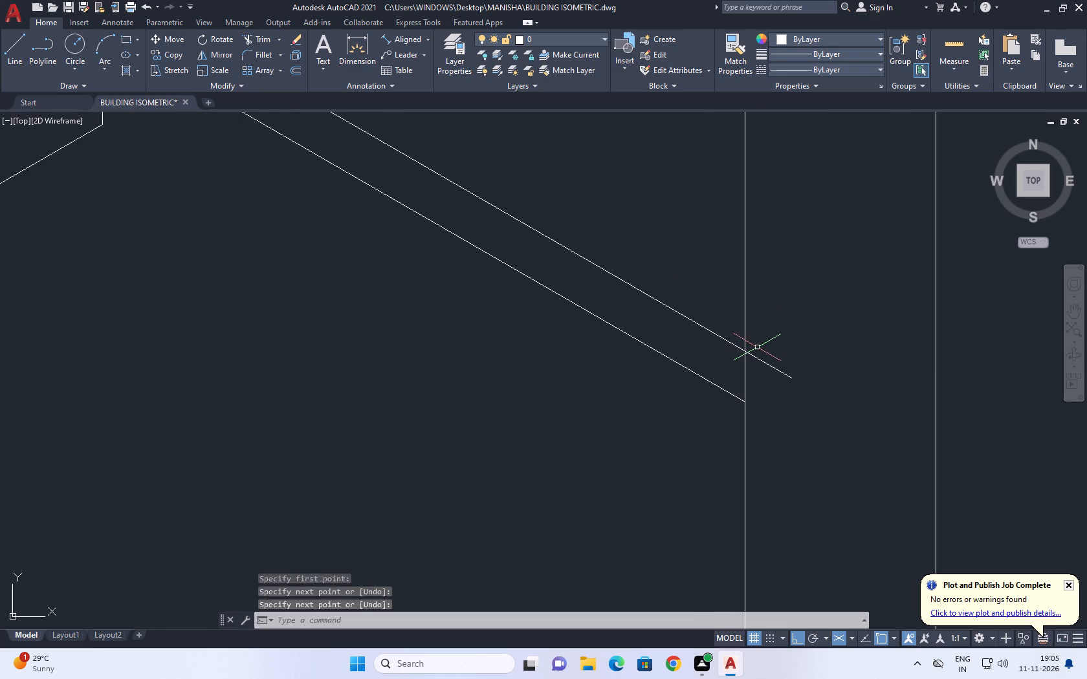
pyautogui.press('t')
pyautogui.write('R')
pyautogui.press('space')
pyautogui.click(767, 347)
pyautogui.moveTo(766, 371); pyautogui.dragTo(766, 380)
pyautogui.scroll(-3, 769, 363)
pyautogui.press('space')
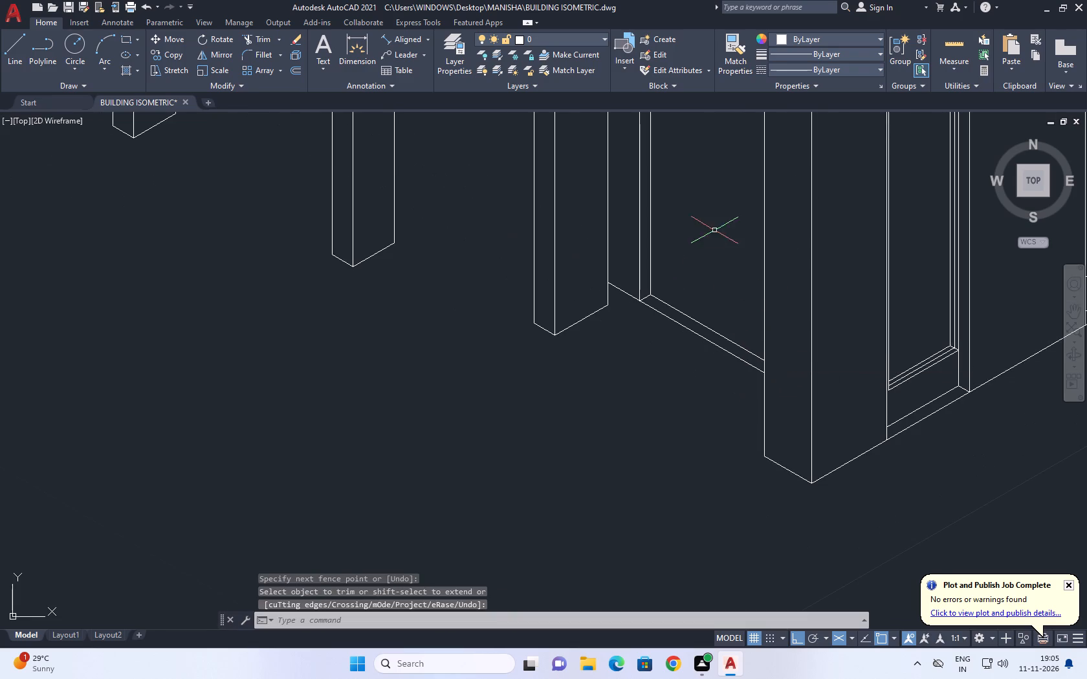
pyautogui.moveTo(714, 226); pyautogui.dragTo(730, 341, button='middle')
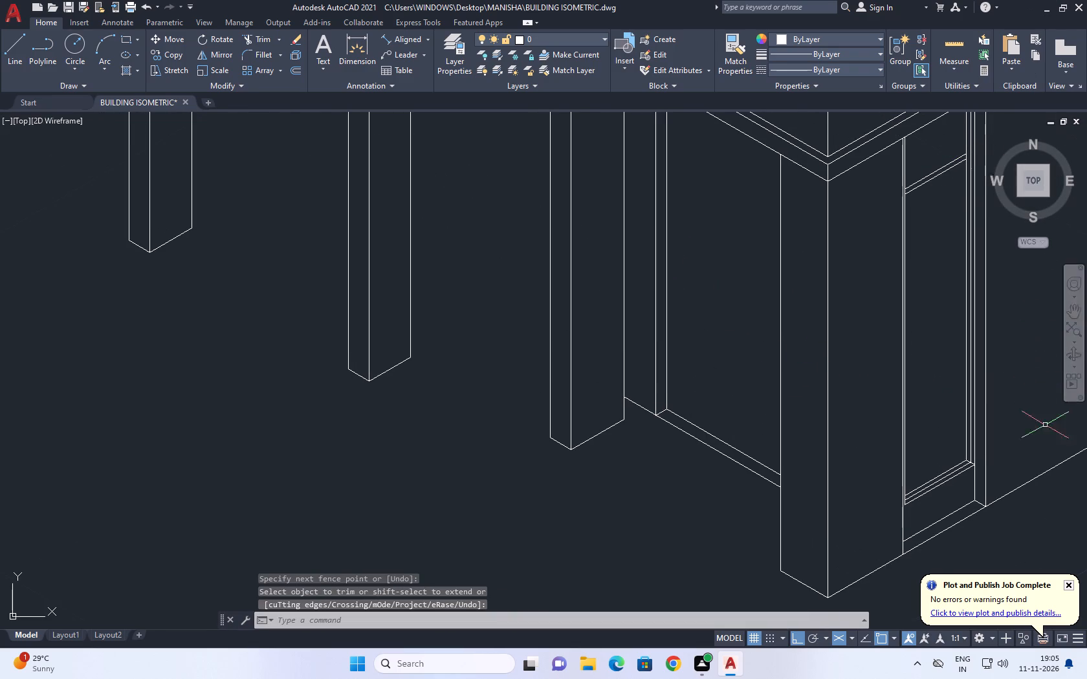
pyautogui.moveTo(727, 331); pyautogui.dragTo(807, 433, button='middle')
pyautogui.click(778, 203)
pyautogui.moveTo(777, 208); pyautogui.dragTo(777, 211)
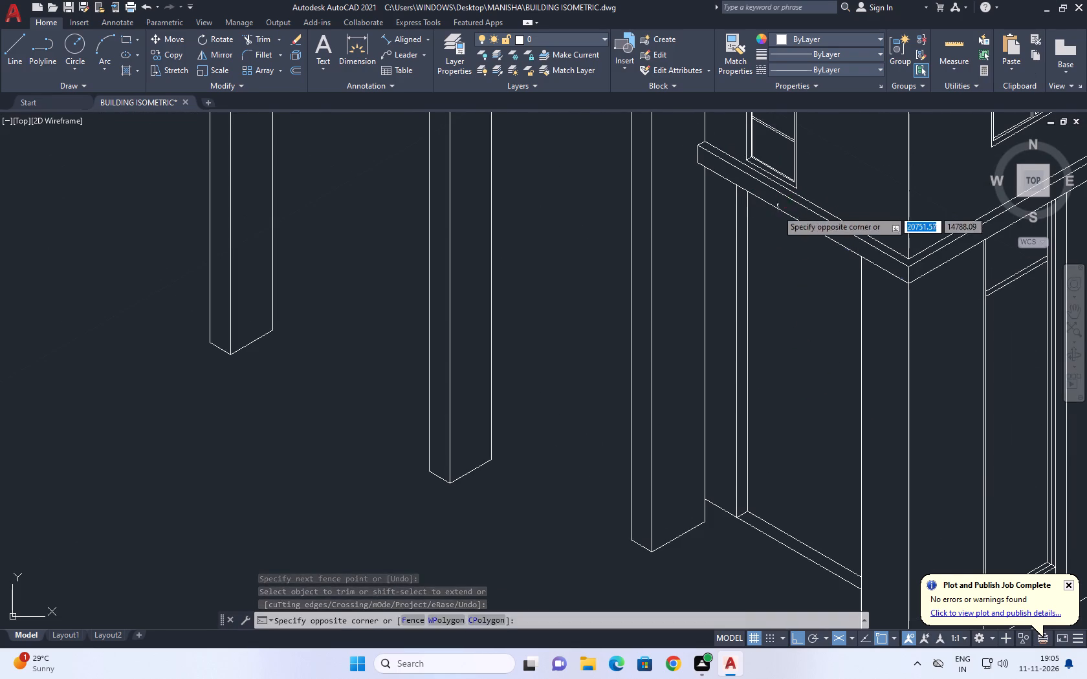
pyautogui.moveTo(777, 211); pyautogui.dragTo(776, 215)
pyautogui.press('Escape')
# Divide the opening's inner base line into 3 equal segments.
pyautogui.moveTo(829, 316); pyautogui.dragTo(819, 294, button='middle')
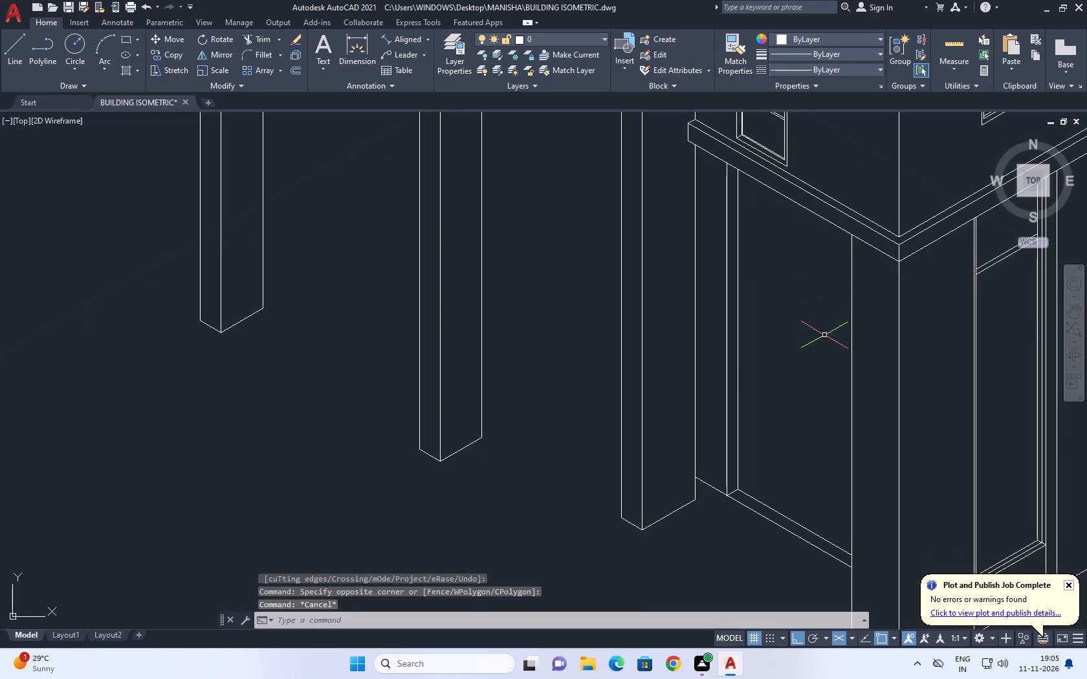
pyautogui.write('DIV')
pyautogui.press('space')
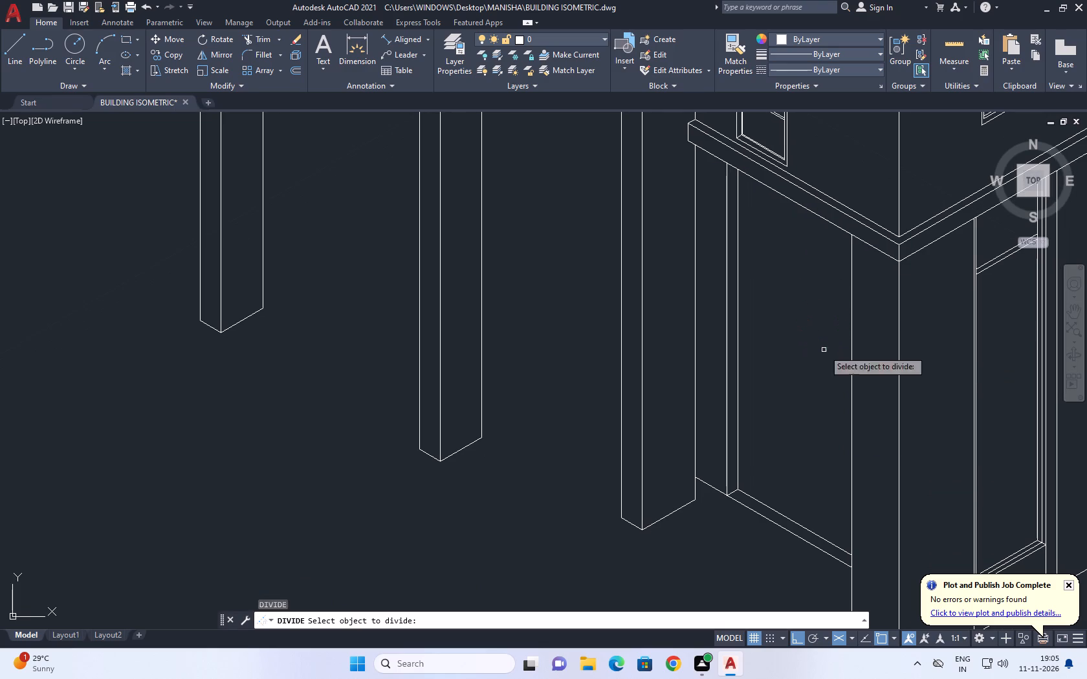
pyautogui.click(750, 498)
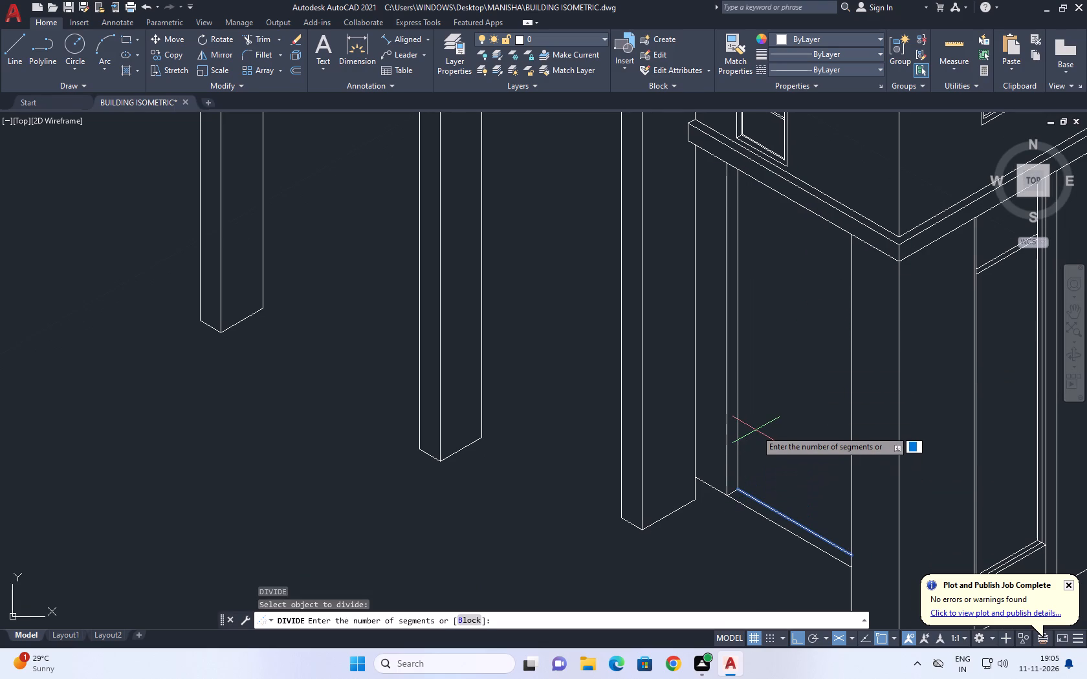
pyautogui.press('3')
pyautogui.press('Return')
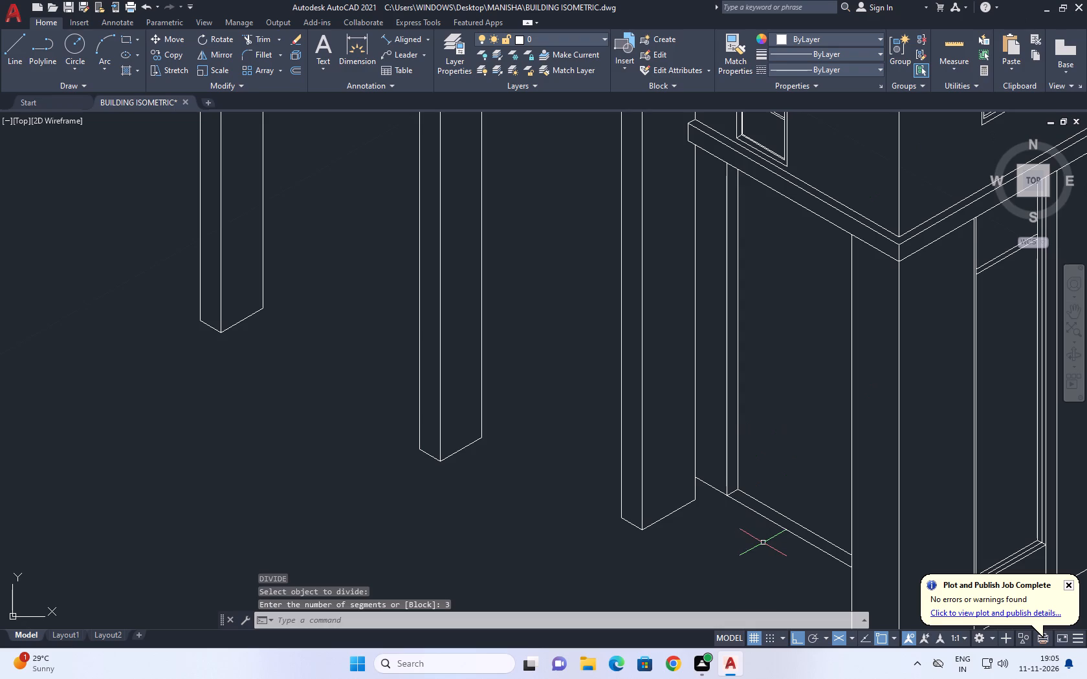
# Draw a vertical line on the right isoplane from the division point nearer the column up past the floor band's lower edge.
pyautogui.write('L')
pyautogui.press('space')
pyautogui.click(773, 510)
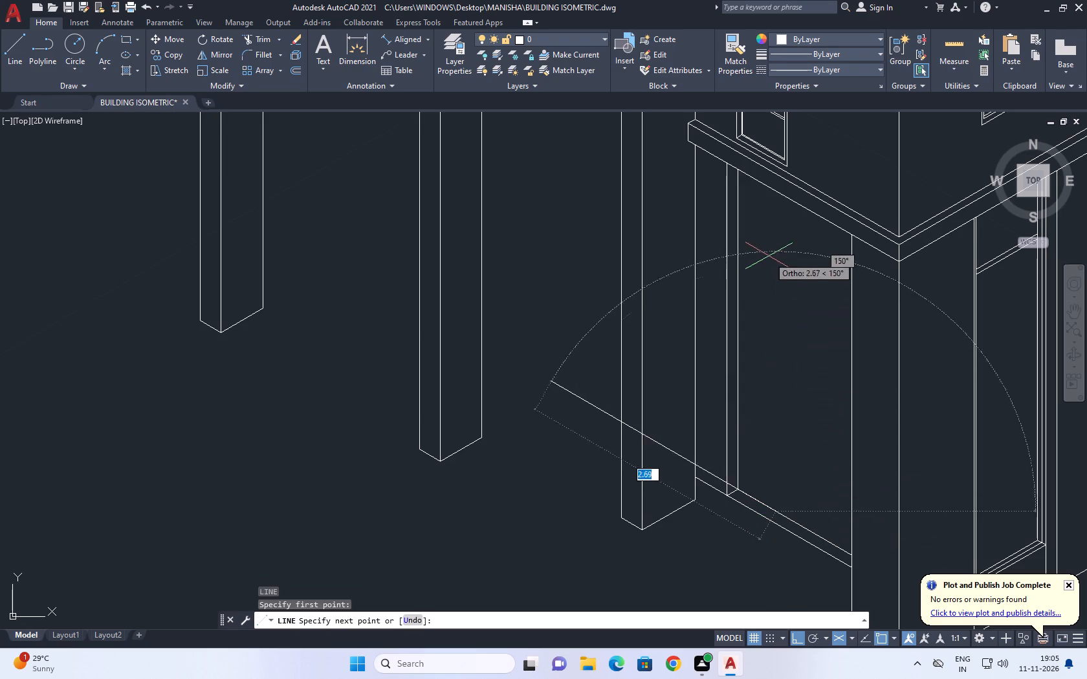
pyautogui.scroll(1, 776, 244)
pyautogui.press('F5')
pyautogui.scroll(1, 788, 219)
pyautogui.moveTo(784, 181); pyautogui.dragTo(807, 283, button='middle')
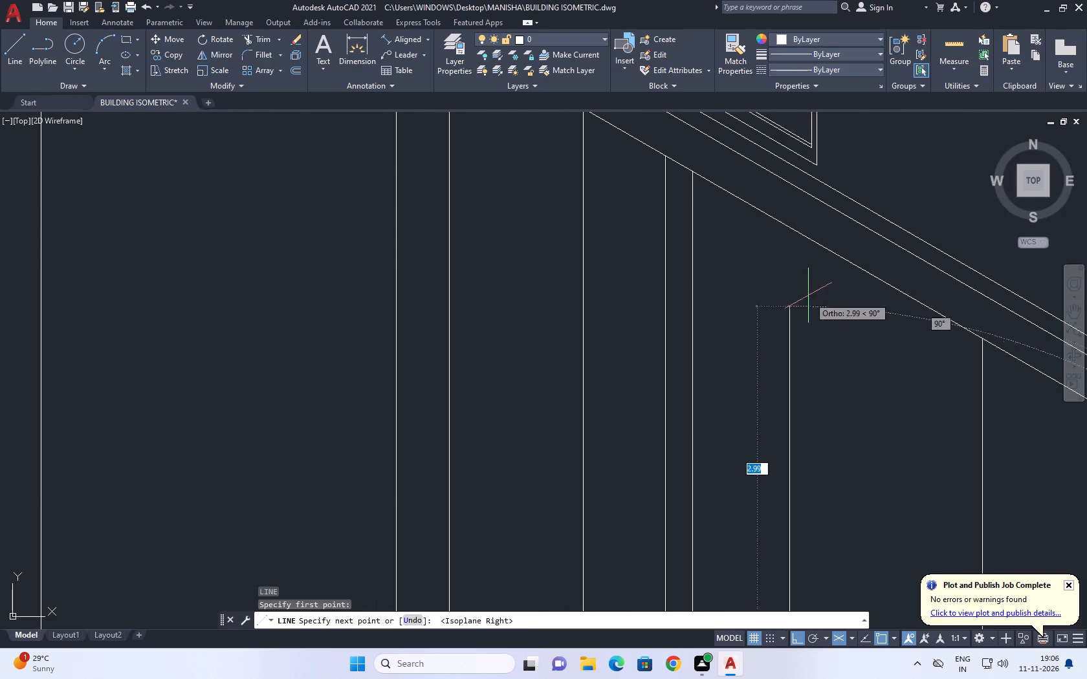
pyautogui.scroll(1, 792, 229)
pyautogui.click(795, 193)
pyautogui.press('space')
pyautogui.scroll(-4, 776, 213)
pyautogui.moveTo(831, 386); pyautogui.dragTo(803, 305, button='middle')
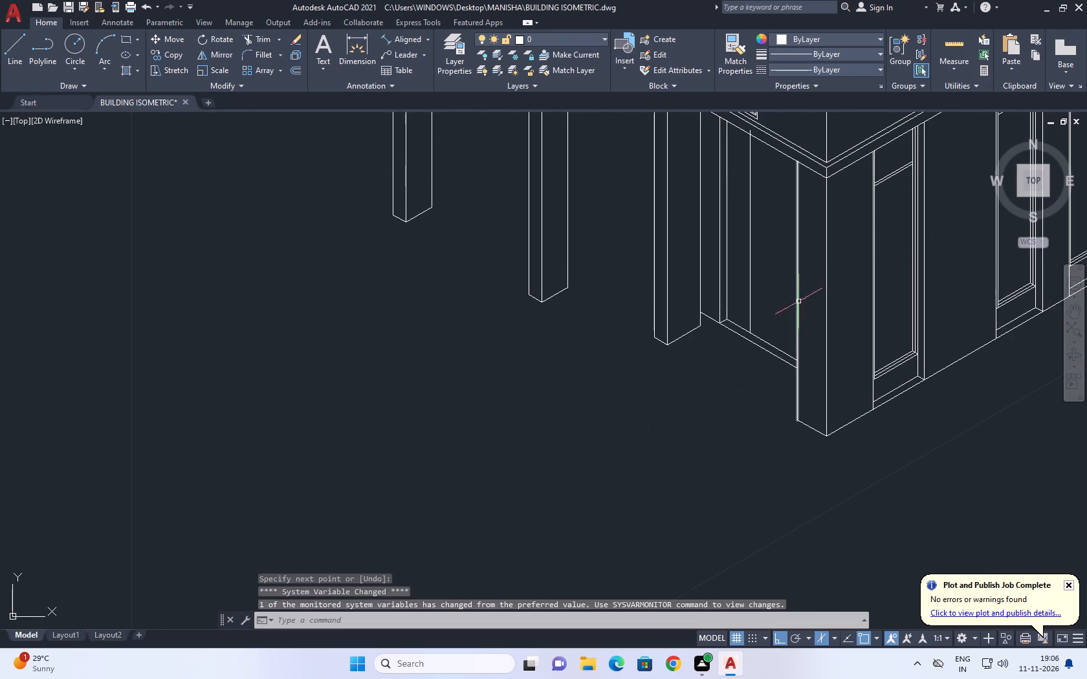
# Draw a second vertical line from the division point nearer the corner pier up past the floor band's lower edge.
pyautogui.press('space')
pyautogui.scroll(1, 767, 334)
pyautogui.click(776, 354)
pyautogui.moveTo(789, 197); pyautogui.dragTo(816, 336, button='middle')
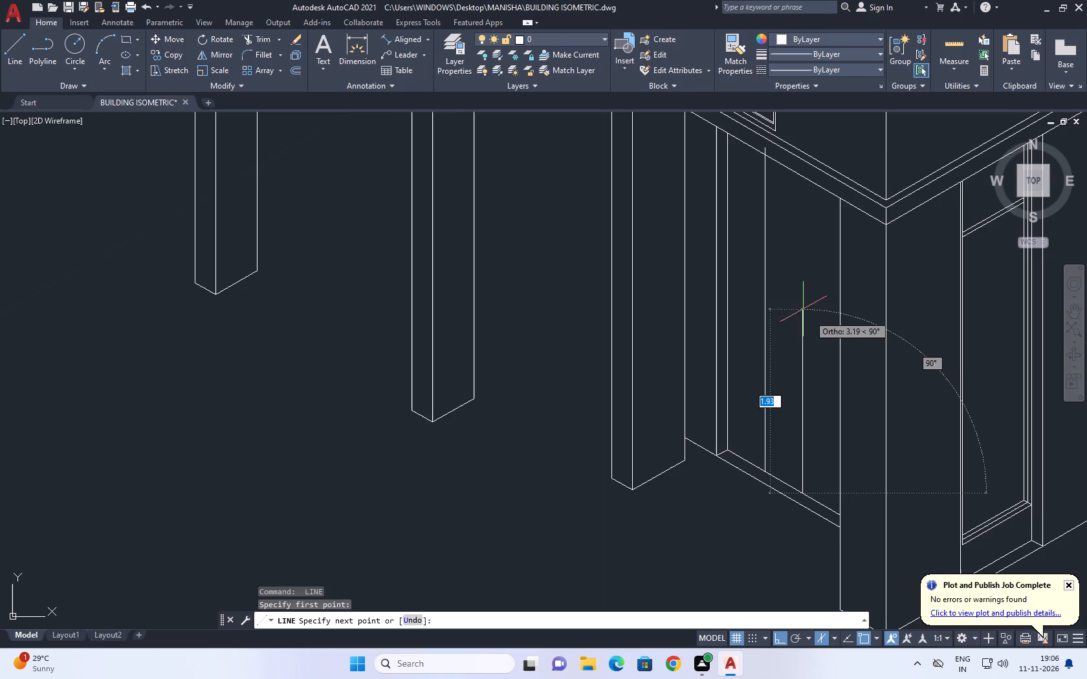
pyautogui.moveTo(793, 224); pyautogui.dragTo(803, 321, button='middle')
pyautogui.scroll(2, 809, 295)
pyautogui.moveTo(816, 240); pyautogui.dragTo(820, 249)
pyautogui.press('space')
# Trim both vertical division lines' overshoots at the floor band's lower edge.
pyautogui.moveTo(804, 252); pyautogui.dragTo(832, 341, button='middle')
pyautogui.write('TR')
pyautogui.press('space')
pyautogui.scroll(4, 834, 344)
pyautogui.click(895, 335)
pyautogui.click(825, 252)
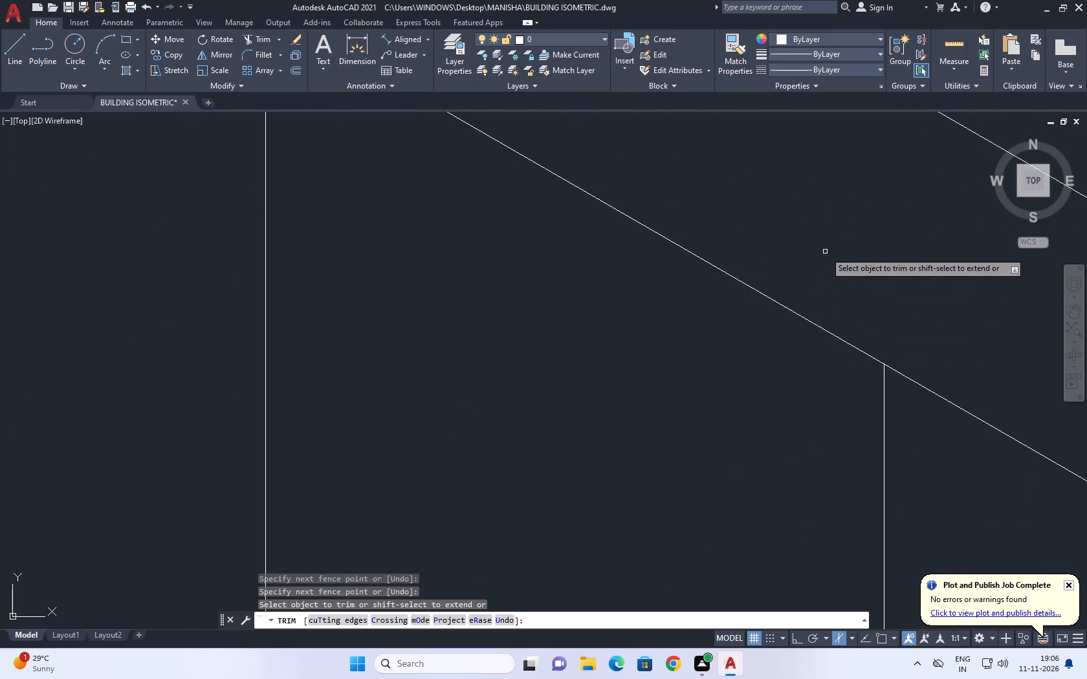
pyautogui.scroll(-2, 828, 261)
pyautogui.moveTo(763, 211); pyautogui.dragTo(804, 364, button='middle')
pyautogui.click(683, 299)
pyautogui.click(622, 265)
pyautogui.scroll(-4, 675, 265)
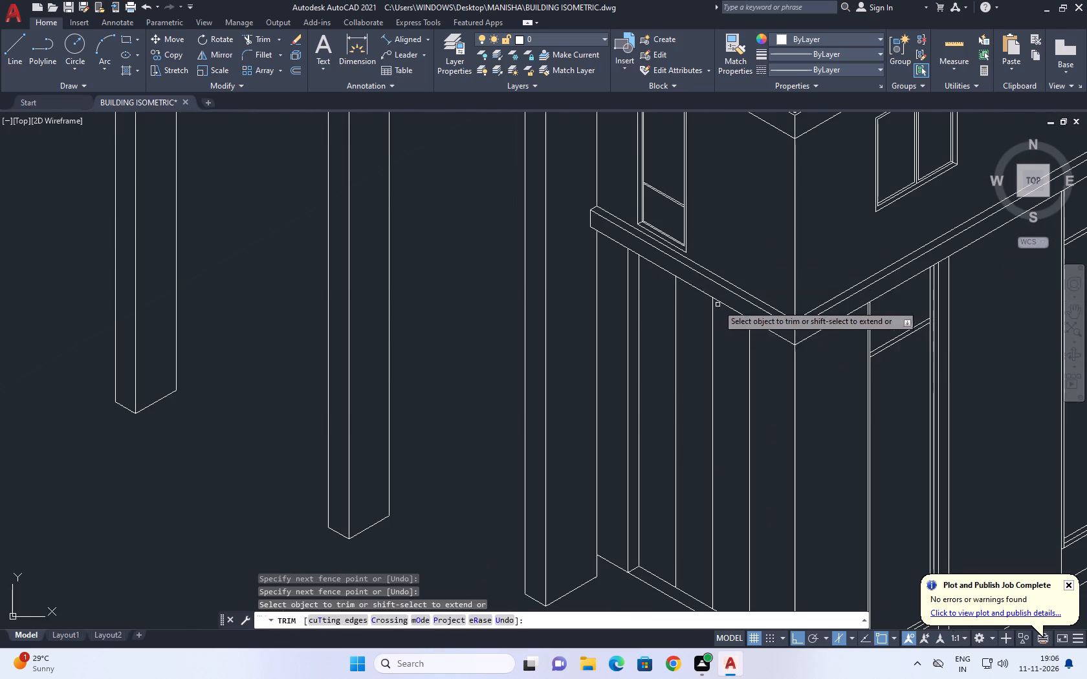
pyautogui.press('space')
# Copy the vertical division line nearer the corner pier 0.025 to each side along the left isoplane.
pyautogui.moveTo(729, 457); pyautogui.dragTo(756, 309, button='middle')
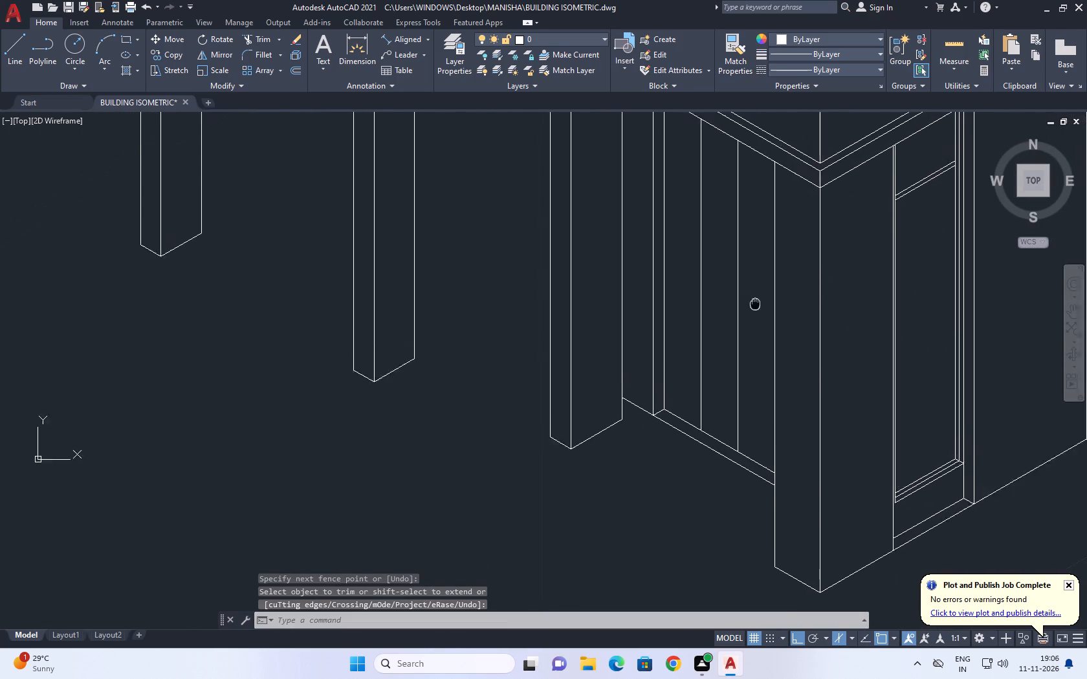
pyautogui.moveTo(756, 309); pyautogui.dragTo(762, 373, button='middle')
pyautogui.scroll(2, 750, 402)
pyautogui.moveTo(750, 403); pyautogui.dragTo(727, 383)
pyautogui.click(712, 372)
pyautogui.moveTo(765, 422); pyautogui.dragTo(751, 402, button='middle')
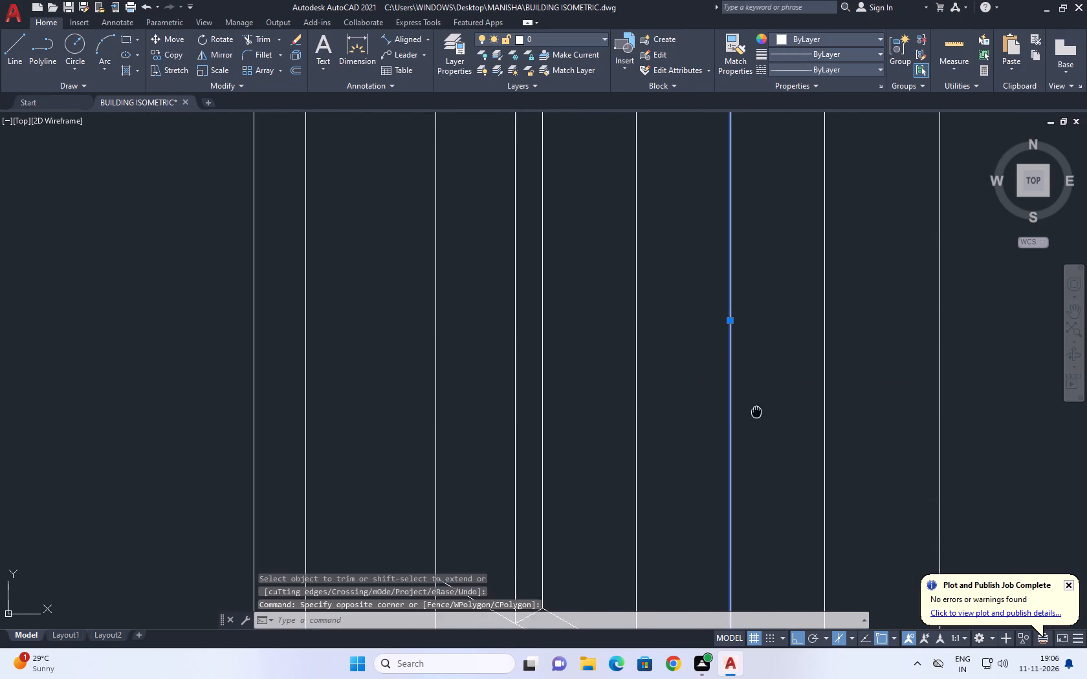
pyautogui.moveTo(751, 402); pyautogui.dragTo(723, 363, button='middle')
pyautogui.press('c')
pyautogui.press('o')
pyautogui.press('space')
pyautogui.moveTo(716, 436); pyautogui.dragTo(711, 277, button='middle')
pyautogui.scroll(1, 690, 319)
pyautogui.click(686, 345)
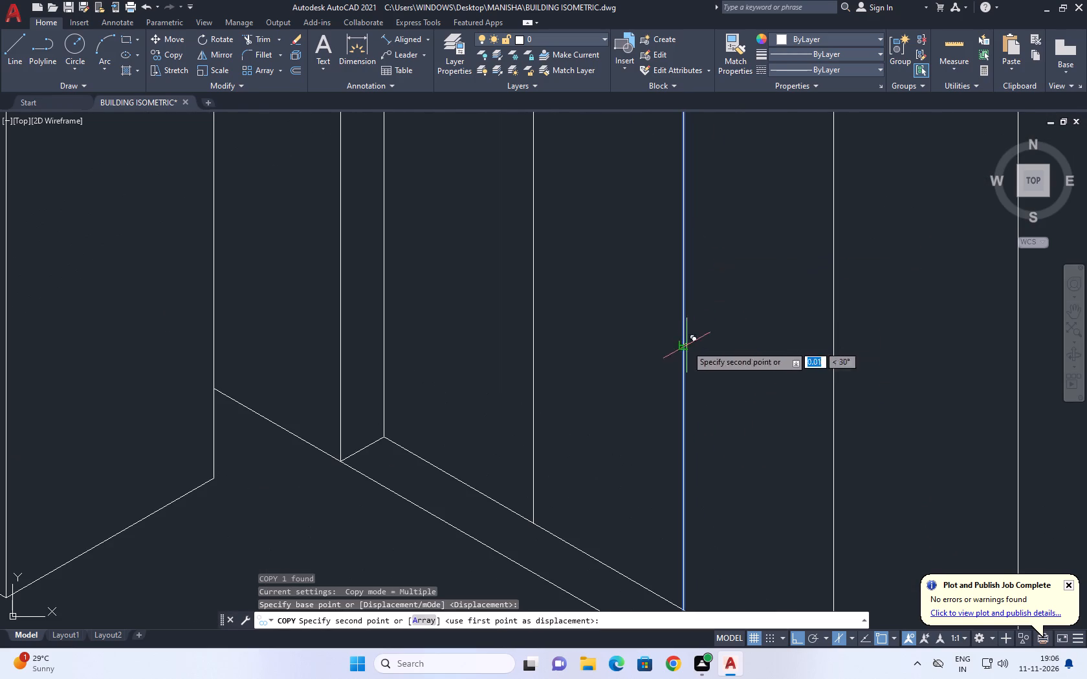
pyautogui.scroll(-2, 716, 373)
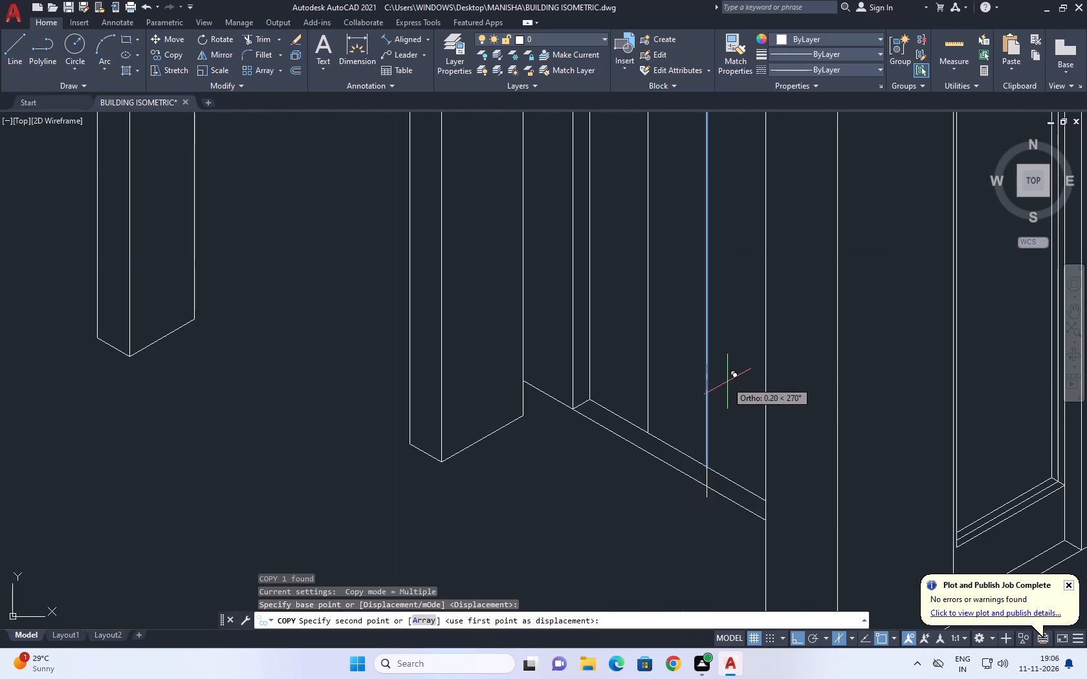
pyautogui.press('F5')
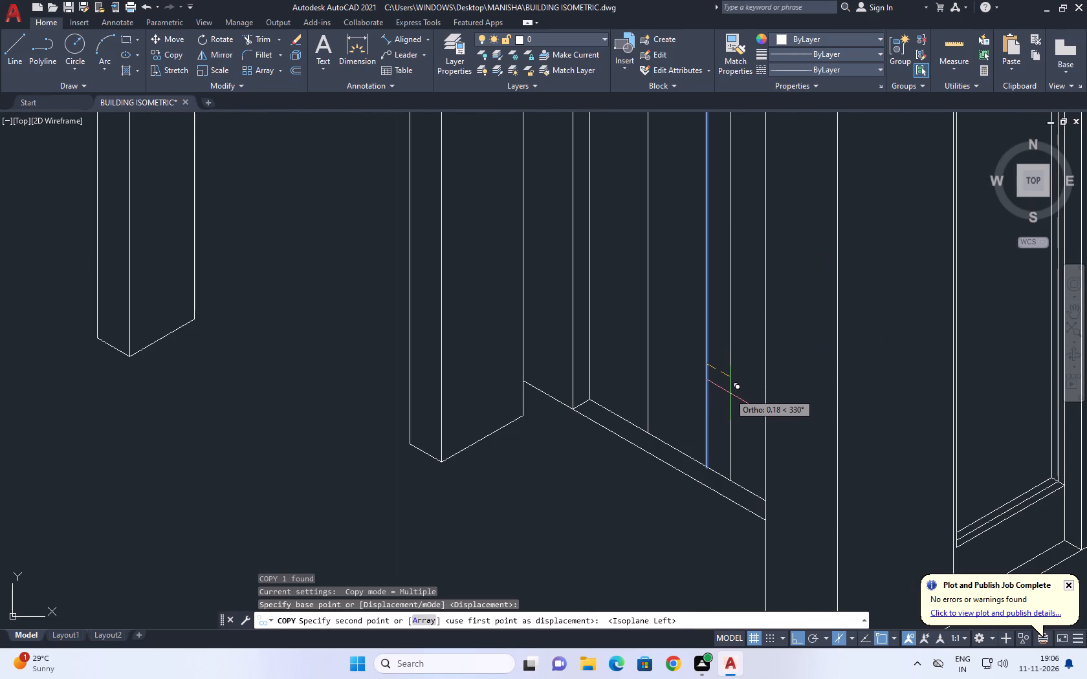
pyautogui.press('0')
pyautogui.press('.')
pyautogui.write('025')
pyautogui.press('Return')
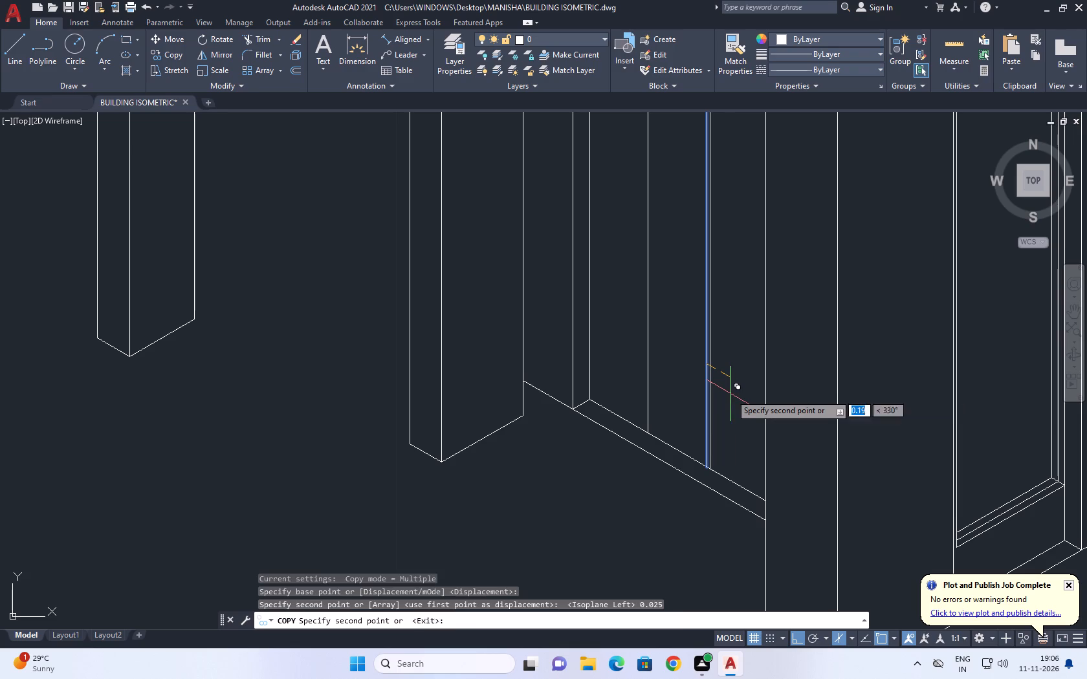
pyautogui.write('0.025')
pyautogui.press('Return')
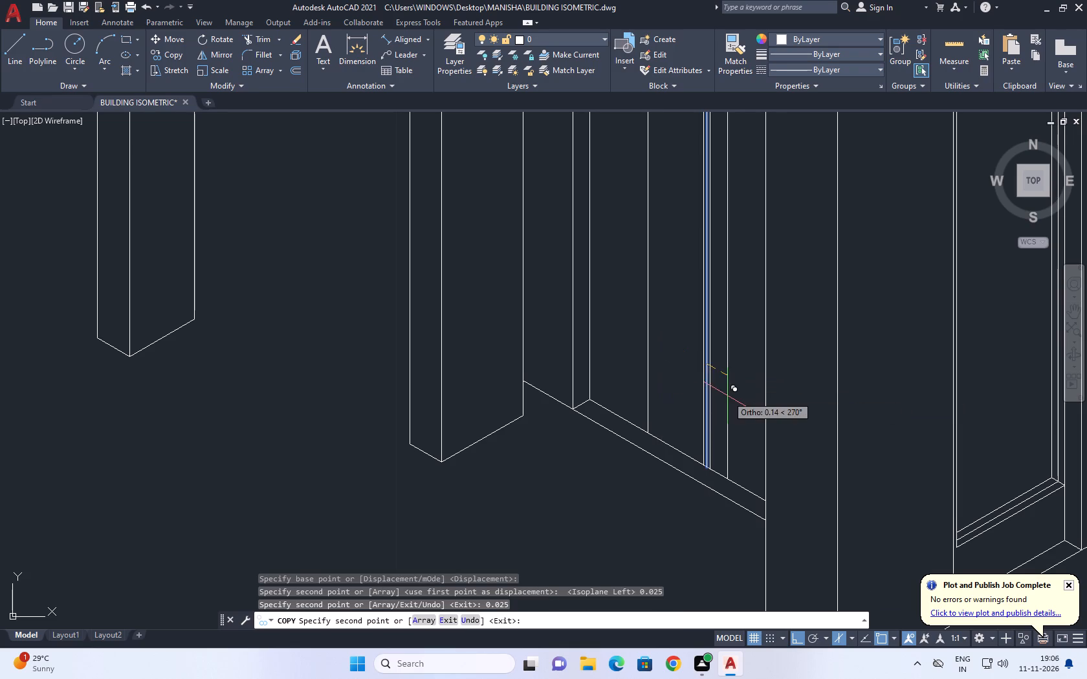
pyautogui.press('Escape')
# Delete the original centre line between the two copies nearer the corner pier.
pyautogui.scroll(1, 710, 405)
pyautogui.click(704, 393)
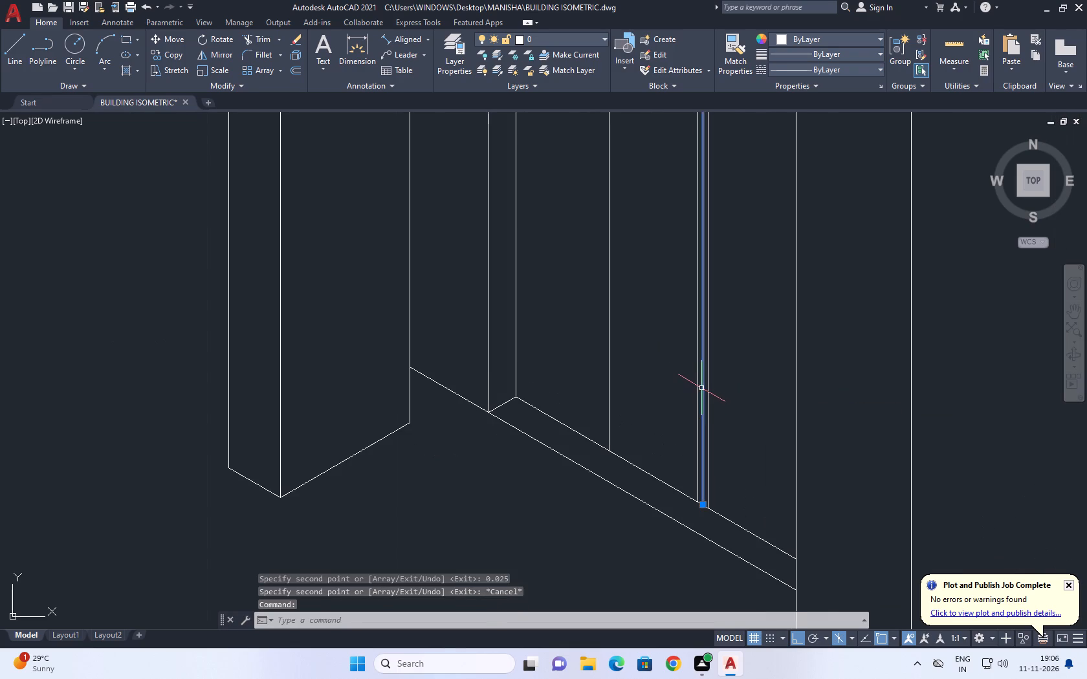
pyautogui.press('Delete')
# Copy the vertical division line nearer the column 0.025 to each side along the left isoplane.
pyautogui.click(633, 351)
pyautogui.click(586, 327)
pyautogui.moveTo(608, 351); pyautogui.dragTo(631, 391, button='middle')
pyautogui.press('c')
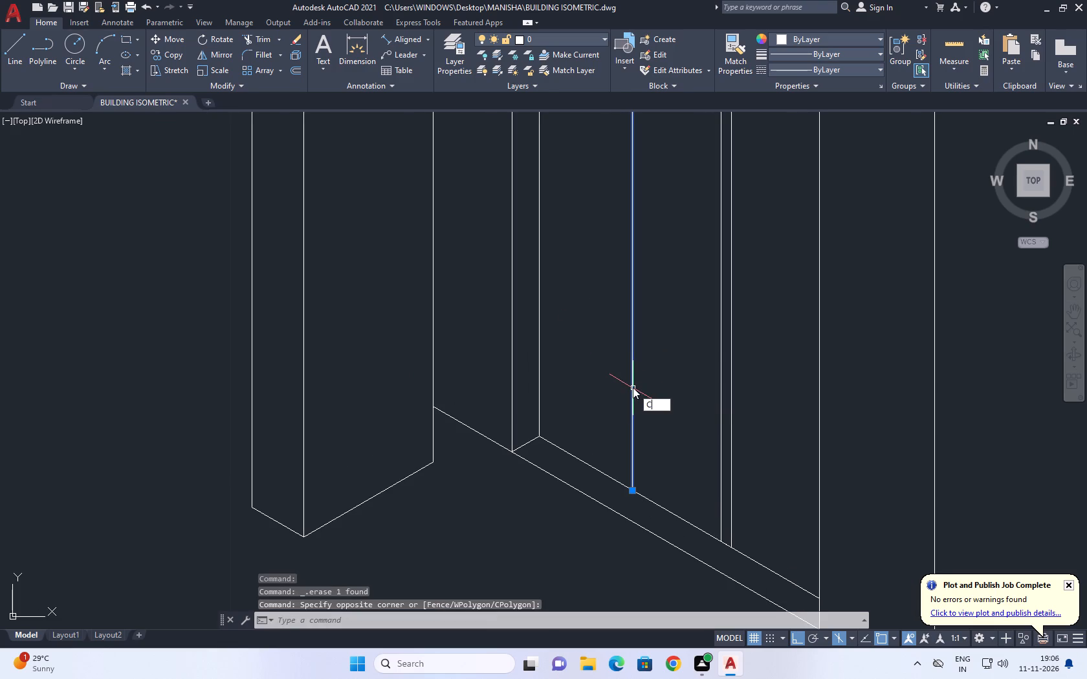
pyautogui.press('o')
pyautogui.press('space')
pyautogui.scroll(2, 636, 394)
pyautogui.click(636, 378)
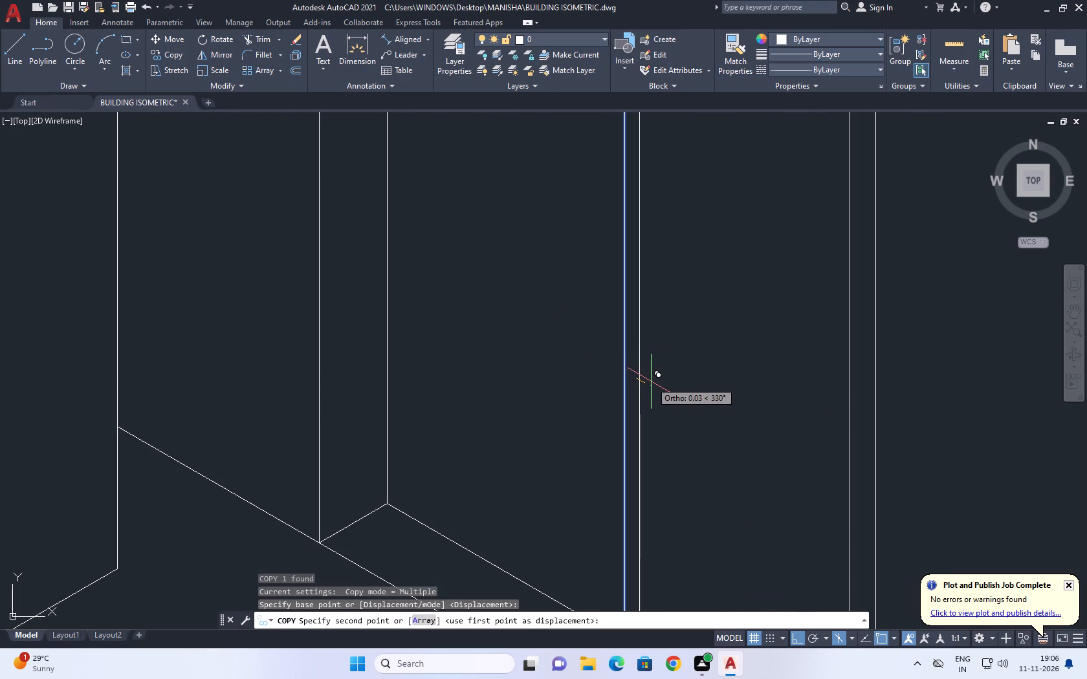
pyautogui.press('0')
pyautogui.press('.')
pyautogui.write('02')
pyautogui.press('5')
pyautogui.press('Return')
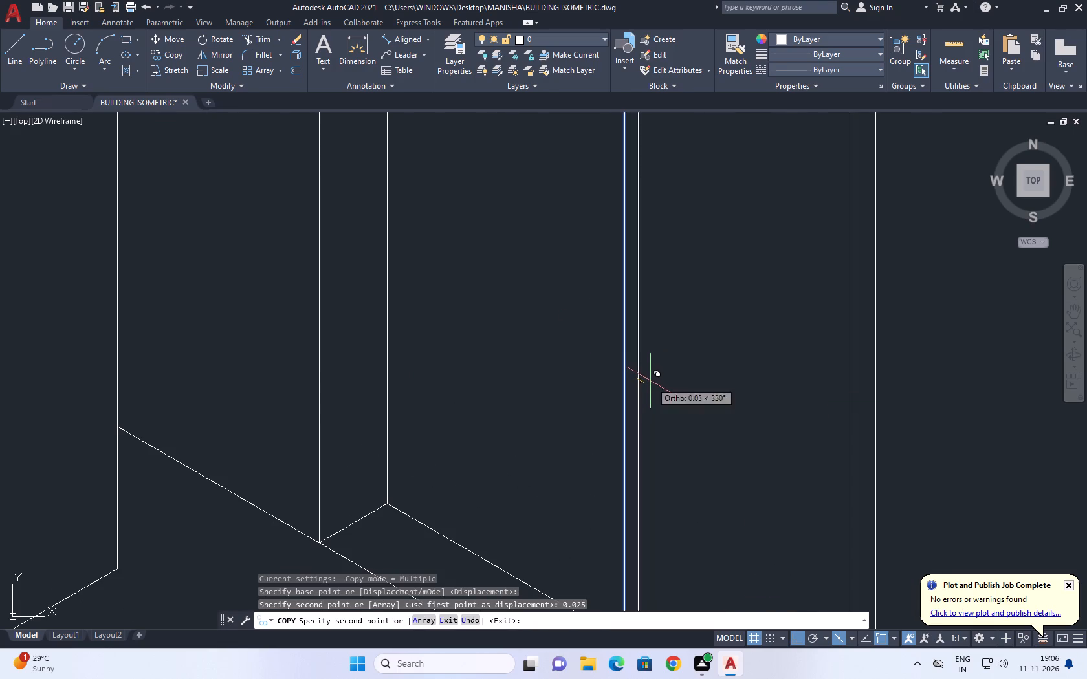
pyautogui.write('0.025')
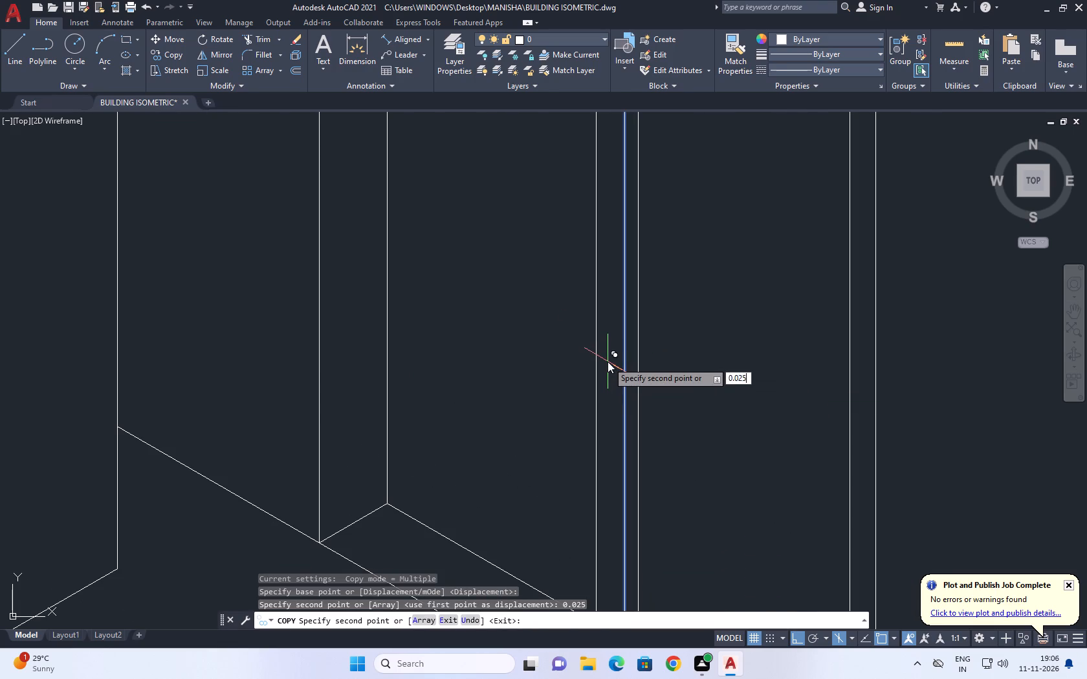
pyautogui.press('Return')
pyautogui.scroll(-1, 661, 371)
pyautogui.press('Escape')
# Delete the original centre line between the two copies nearer the column.
pyautogui.scroll(-2, 759, 427)
pyautogui.scroll(2, 718, 427)
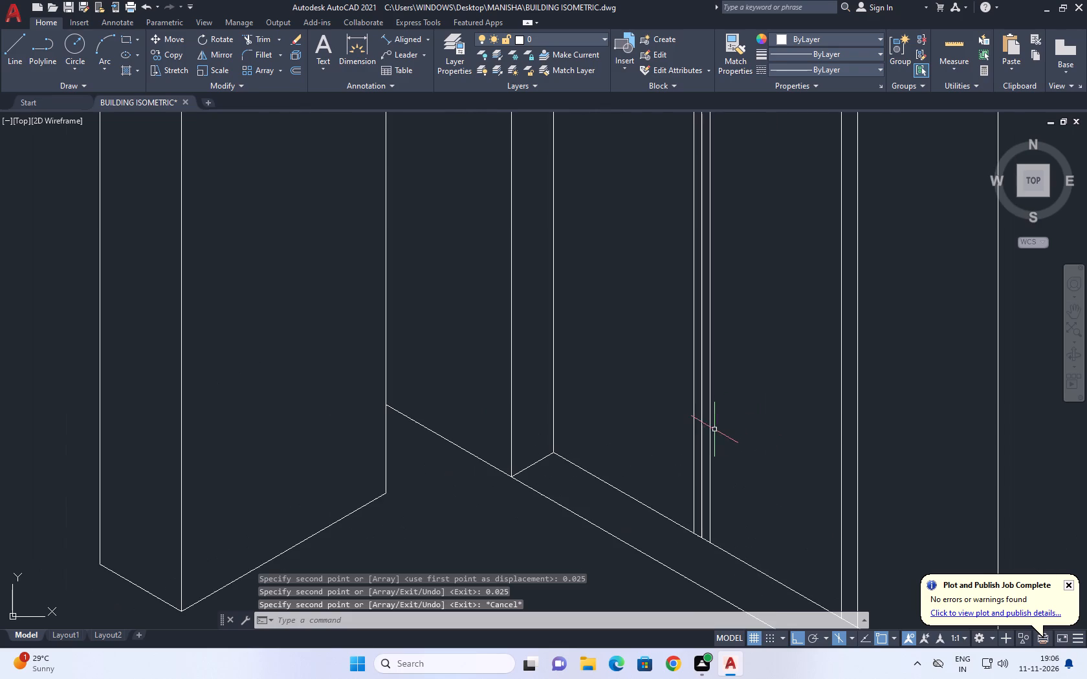
pyautogui.click(697, 418)
pyautogui.click(700, 424)
pyautogui.click(702, 422)
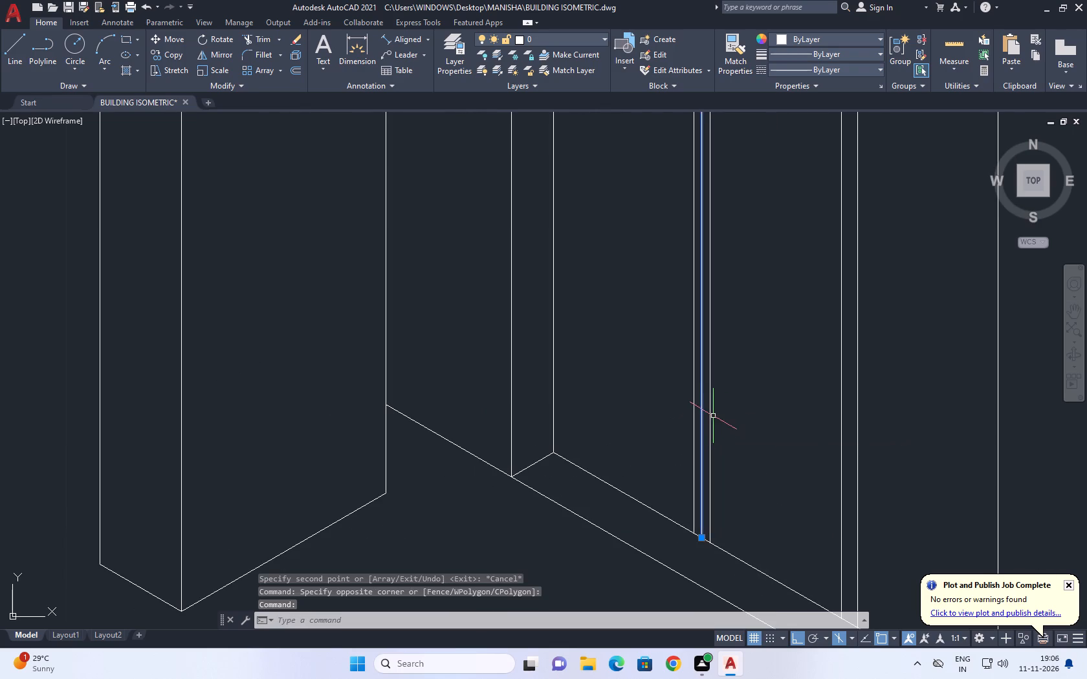
pyautogui.press('Delete')
# Copy the floor band's lower edge on the side face straight down across the upper part of the opening as a transom line.
pyautogui.scroll(-3, 721, 414)
pyautogui.moveTo(752, 307); pyautogui.dragTo(763, 378, button='middle')
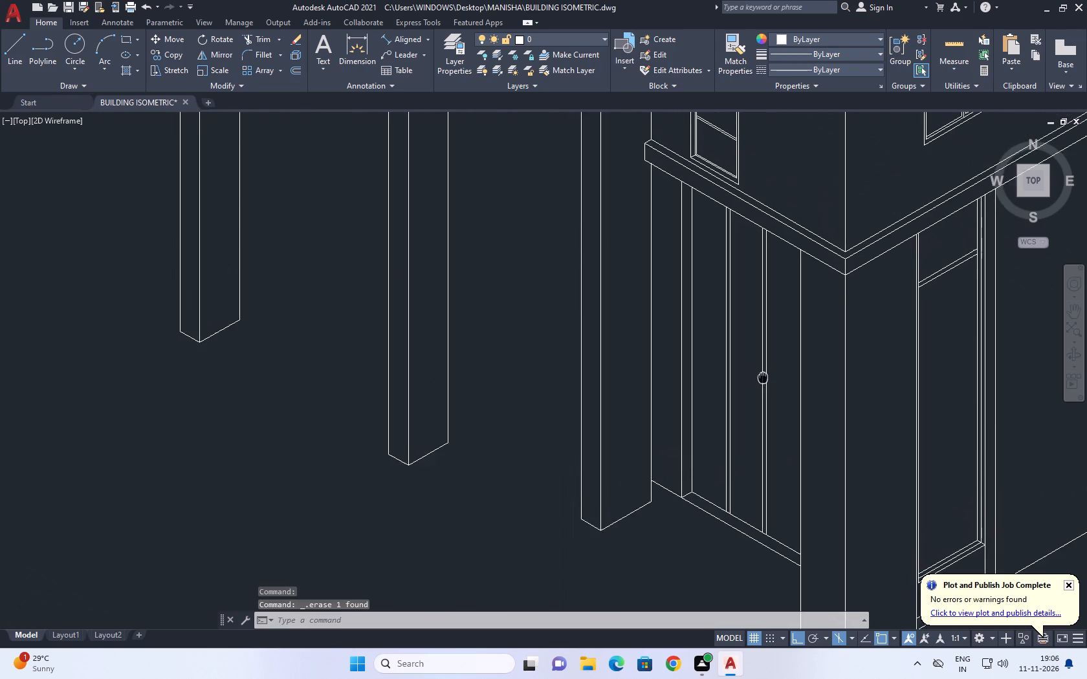
pyautogui.moveTo(763, 378); pyautogui.dragTo(732, 387, button='middle')
pyautogui.moveTo(786, 286); pyautogui.dragTo(789, 288, button='middle')
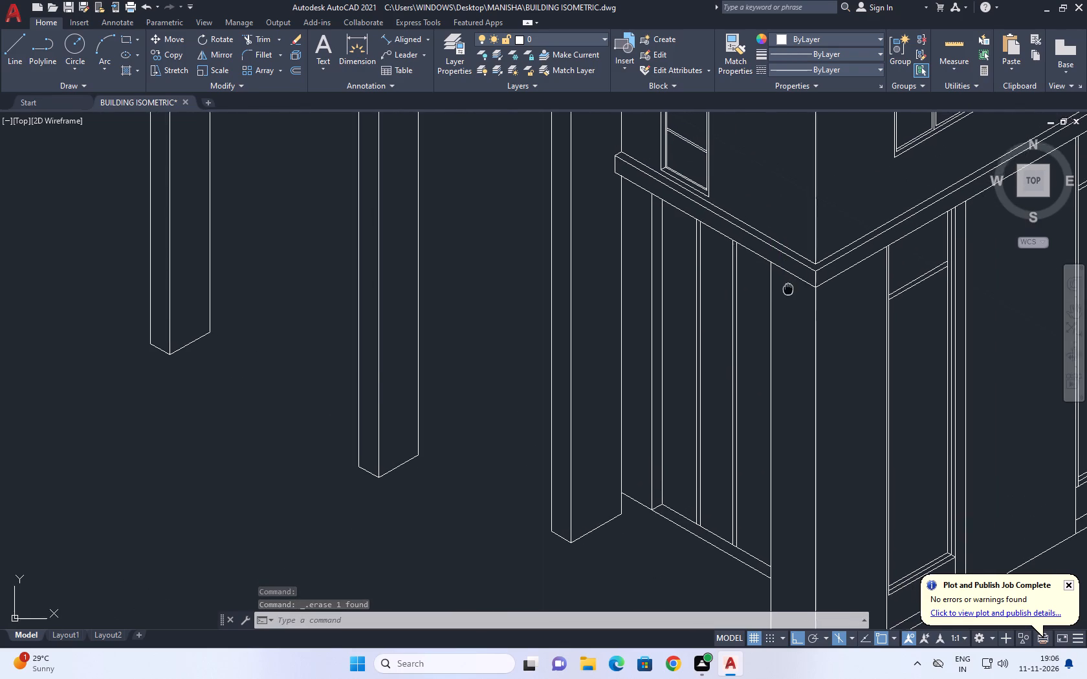
pyautogui.moveTo(789, 288); pyautogui.dragTo(796, 312, button='middle')
pyautogui.scroll(-1, 793, 300)
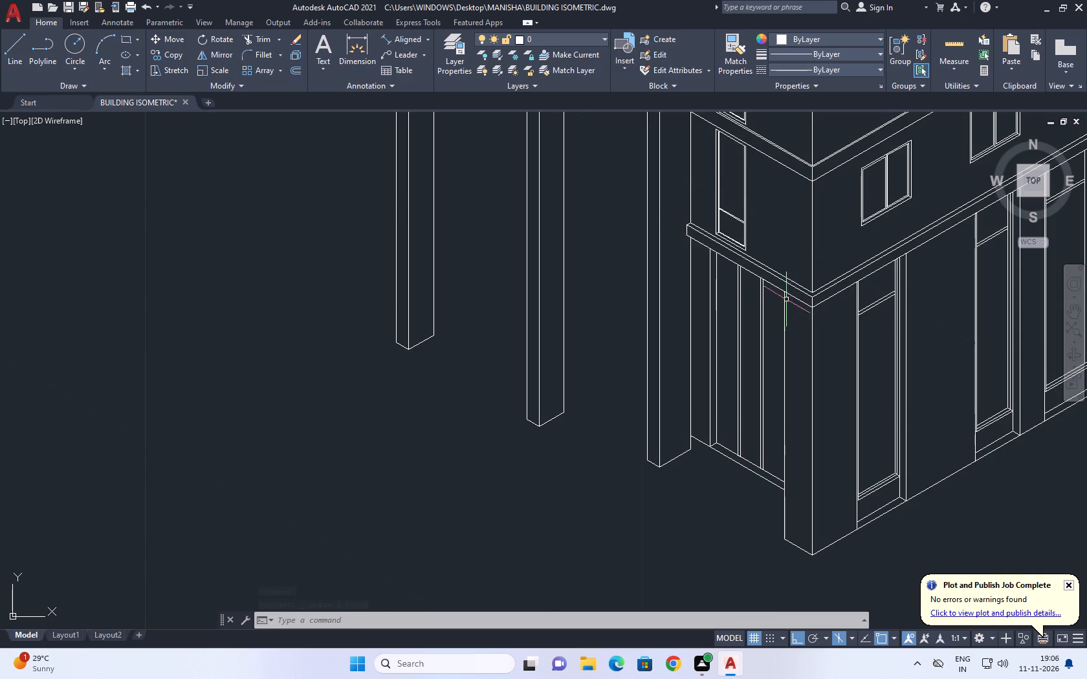
pyautogui.scroll(1, 785, 297)
pyautogui.click(773, 284)
pyautogui.moveTo(750, 297); pyautogui.dragTo(752, 308, button='middle')
pyautogui.write('CO')
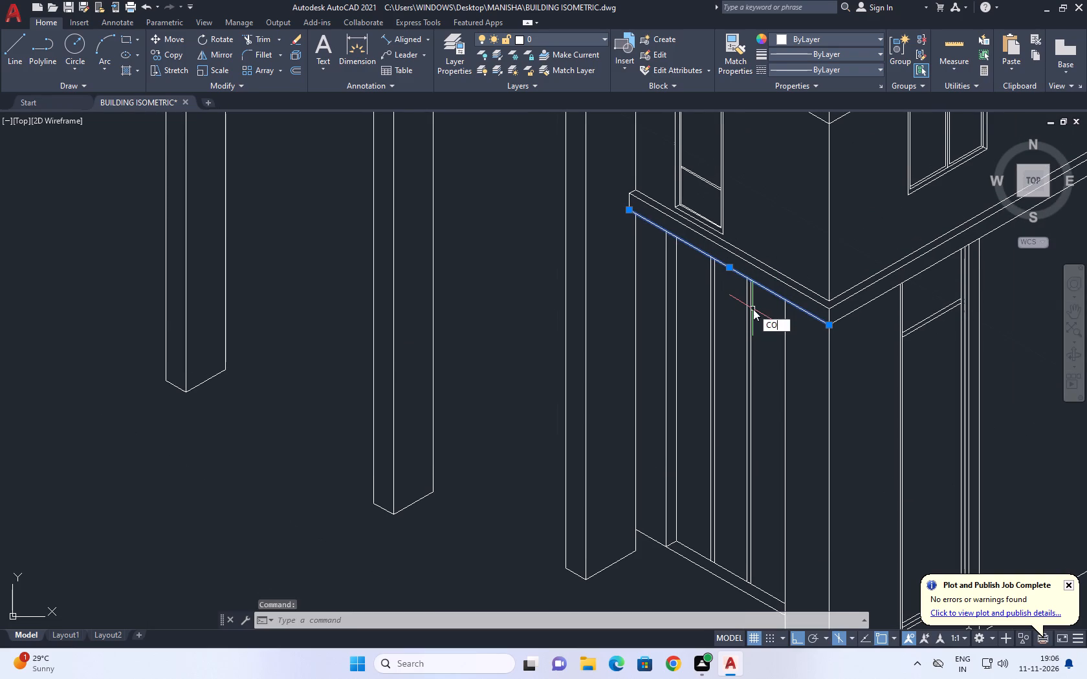
pyautogui.press('space')
pyautogui.moveTo(756, 300); pyautogui.dragTo(755, 312)
pyautogui.click(749, 352)
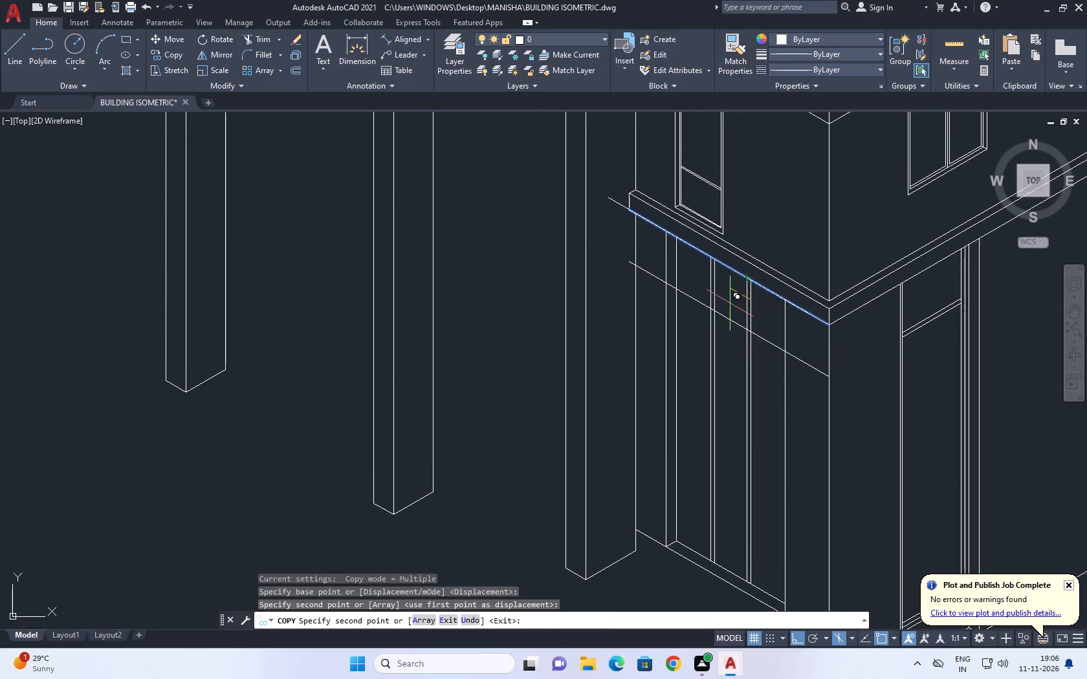
pyautogui.press('Escape')
# Copy the transom line 0.05 straight up to form a double horizontal bar across the opening.
pyautogui.scroll(2, 721, 309)
pyautogui.click(730, 321)
pyautogui.moveTo(703, 329); pyautogui.dragTo(706, 341, button='middle')
pyautogui.write('CO')
pyautogui.press('space')
pyautogui.scroll(2, 708, 345)
pyautogui.click(752, 321)
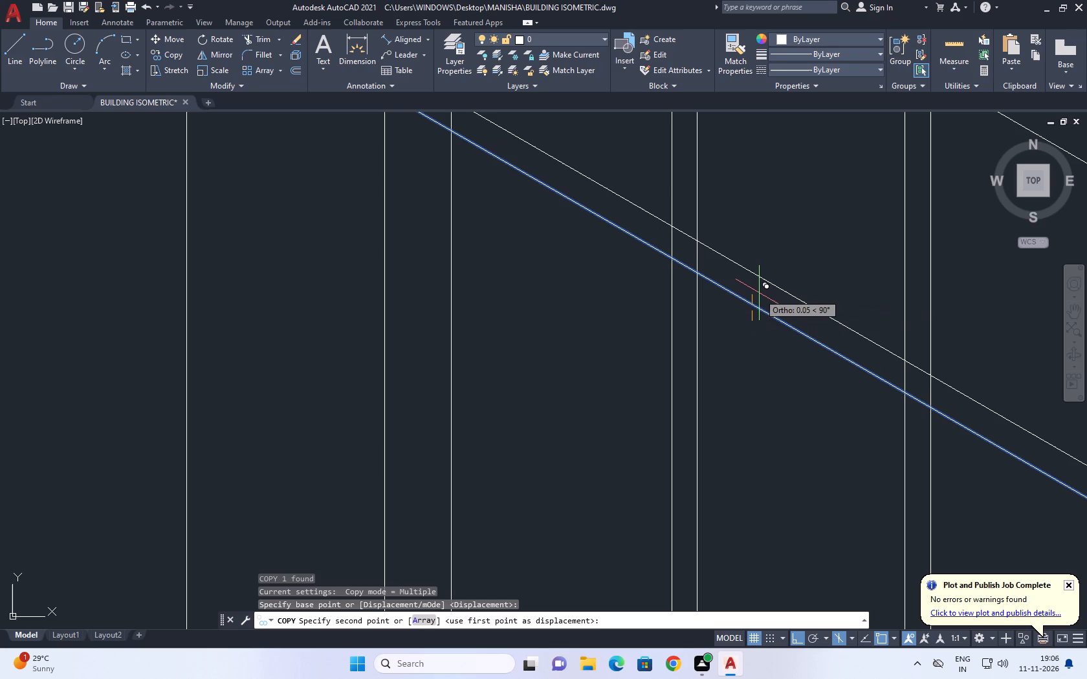
pyautogui.press('0')
pyautogui.press('.')
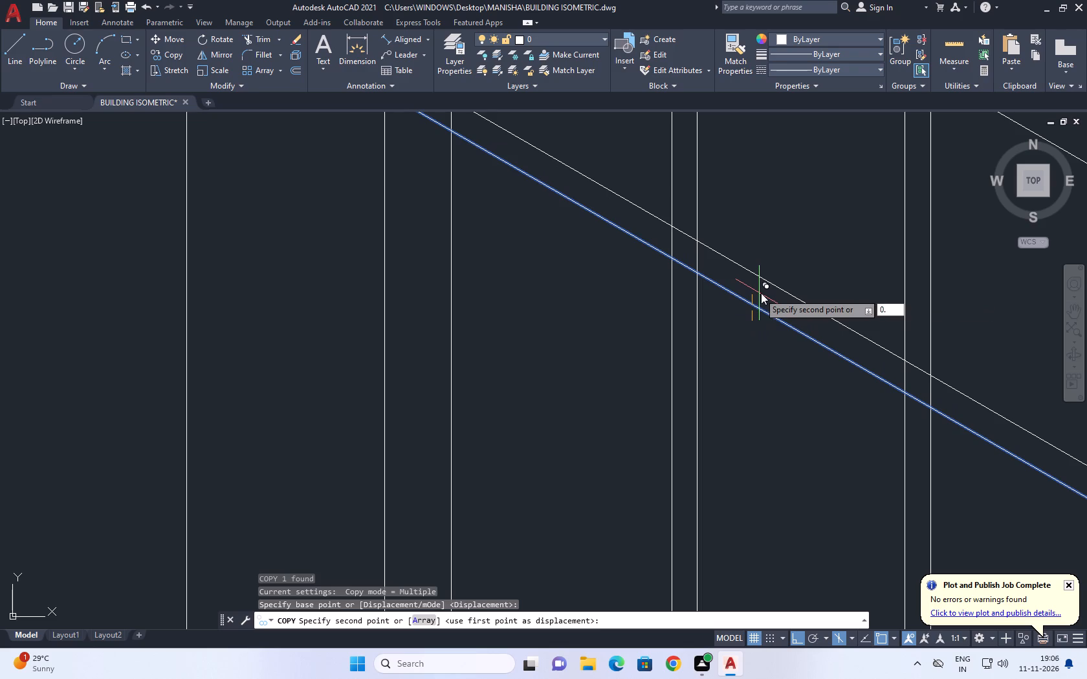
pyautogui.write('05')
pyautogui.press('Return')
pyautogui.scroll(-2, 763, 321)
pyautogui.press('Escape')
# Trim both transom lines back to the opening's outer recess edge near the column and delete the two leftover stubs.
pyautogui.moveTo(617, 225); pyautogui.dragTo(634, 261, button='middle')
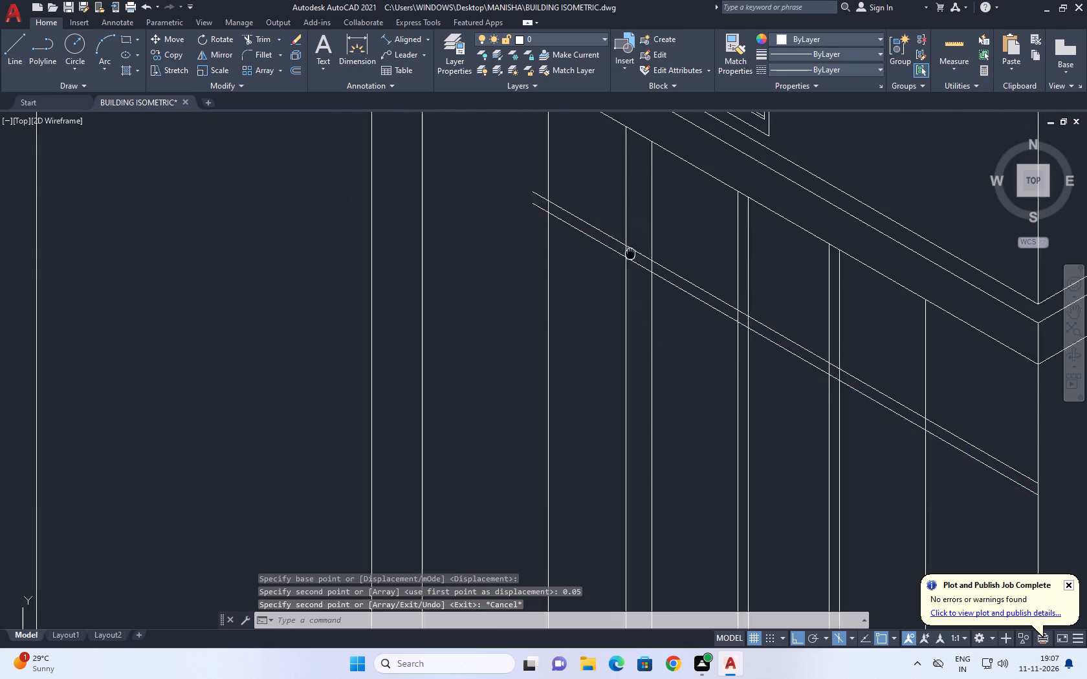
pyautogui.moveTo(634, 261); pyautogui.dragTo(642, 275, button='middle')
pyautogui.write('TR')
pyautogui.press('space')
pyautogui.click(626, 229)
pyautogui.moveTo(609, 294); pyautogui.dragTo(609, 301)
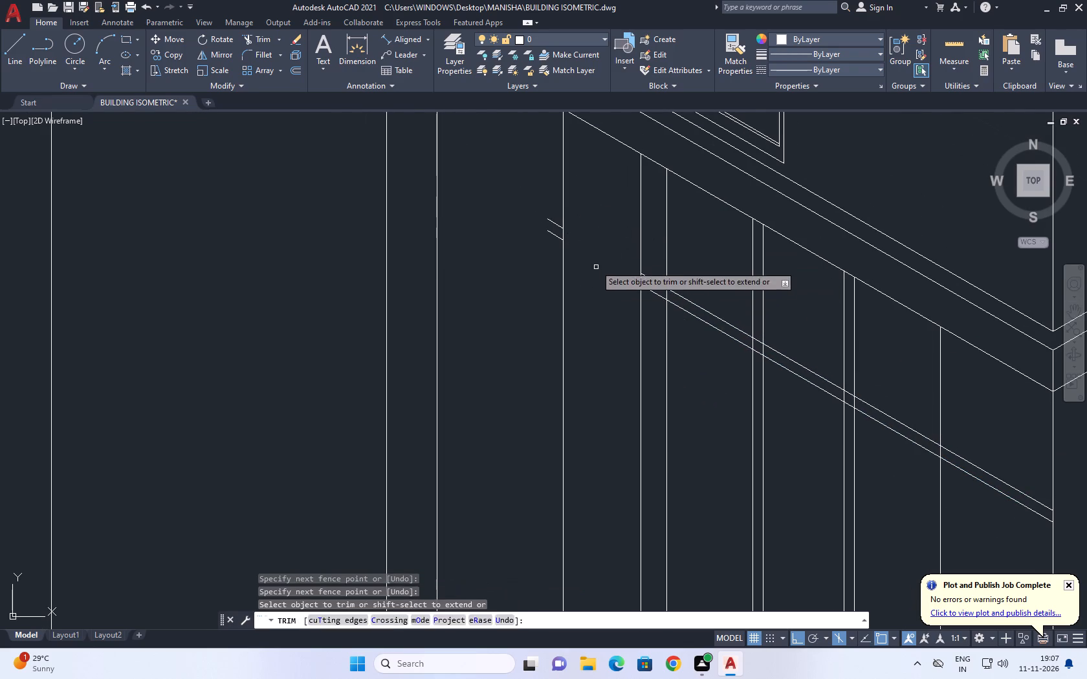
pyautogui.press('Escape')
pyautogui.moveTo(531, 197); pyautogui.dragTo(538, 208)
pyautogui.moveTo(585, 295); pyautogui.dragTo(586, 301)
pyautogui.press('Delete')
# Trim both transom lines between the two recess edges near the column and across the corner pier's face.
pyautogui.scroll(-2, 655, 316)
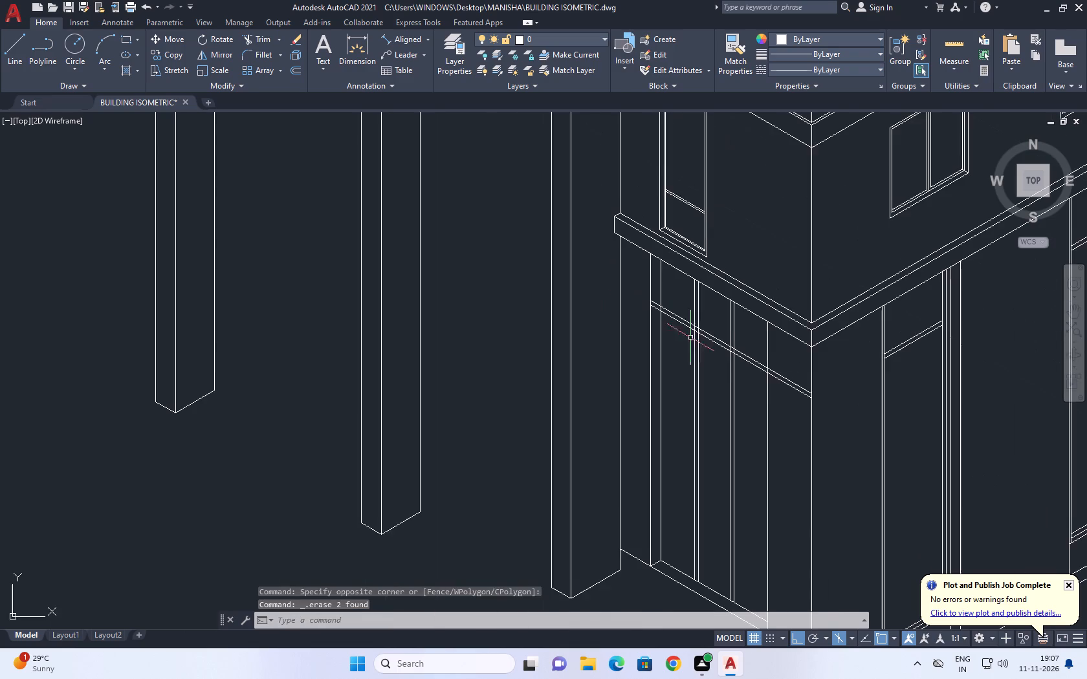
pyautogui.moveTo(753, 395); pyautogui.dragTo(769, 389, button='middle')
pyautogui.write('TR')
pyautogui.press('space')
pyautogui.scroll(3, 683, 305)
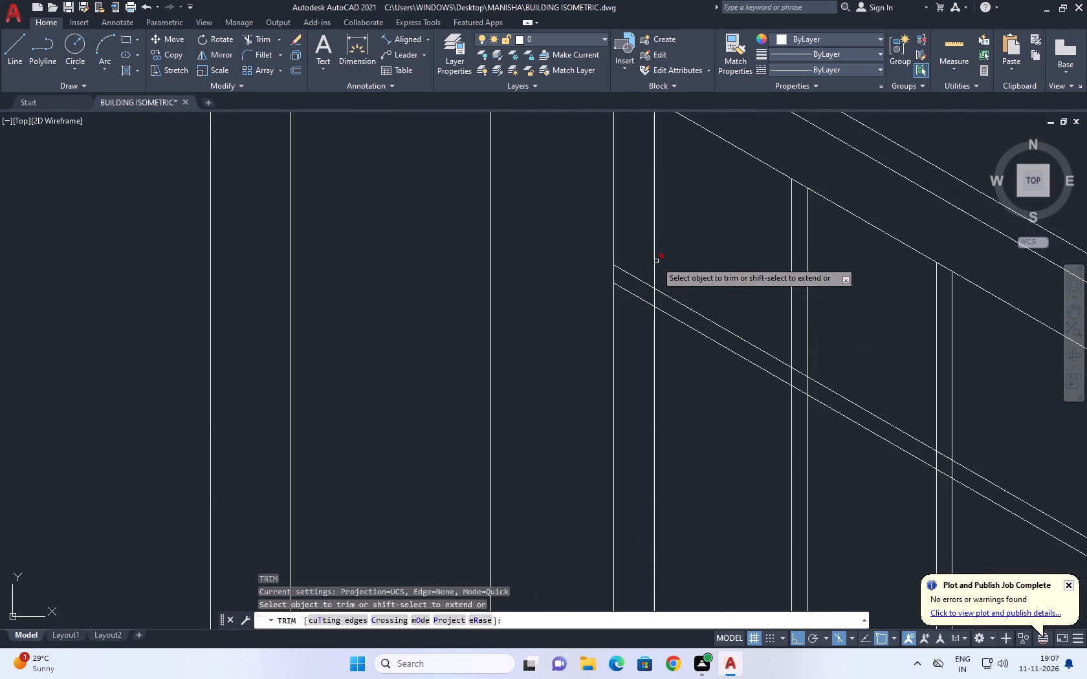
pyautogui.click(642, 257)
pyautogui.moveTo(639, 315); pyautogui.dragTo(639, 326)
pyautogui.scroll(-3, 638, 286)
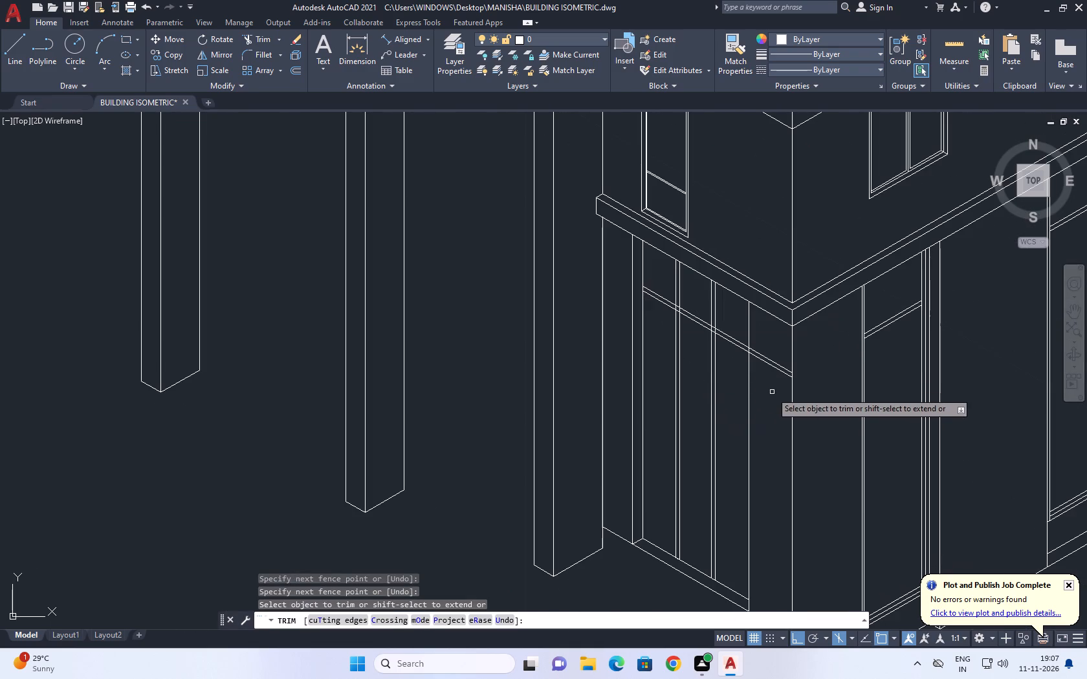
pyautogui.click(776, 349)
pyautogui.moveTo(774, 405); pyautogui.dragTo(774, 411)
pyautogui.press('Escape')
# Copy the opening's vertical edge at the corner pier 0.02 toward the column.
pyautogui.scroll(1, 751, 416)
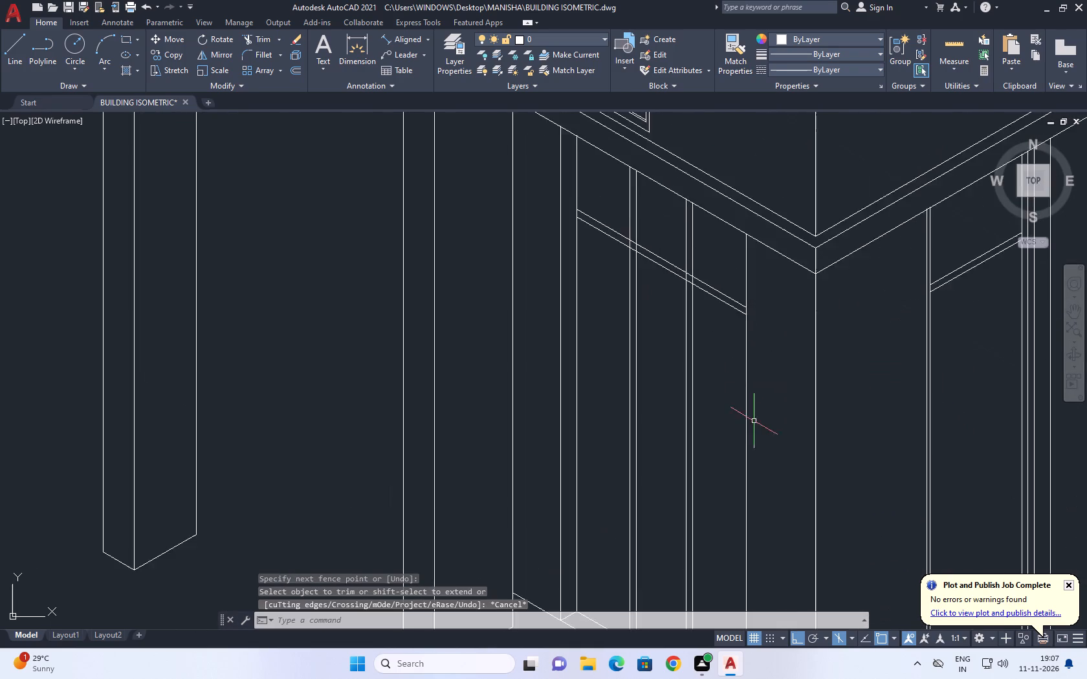
pyautogui.moveTo(759, 429); pyautogui.dragTo(791, 400, button='middle')
pyautogui.click(785, 418)
pyautogui.click(777, 394)
pyautogui.moveTo(782, 409); pyautogui.dragTo(792, 367, button='middle')
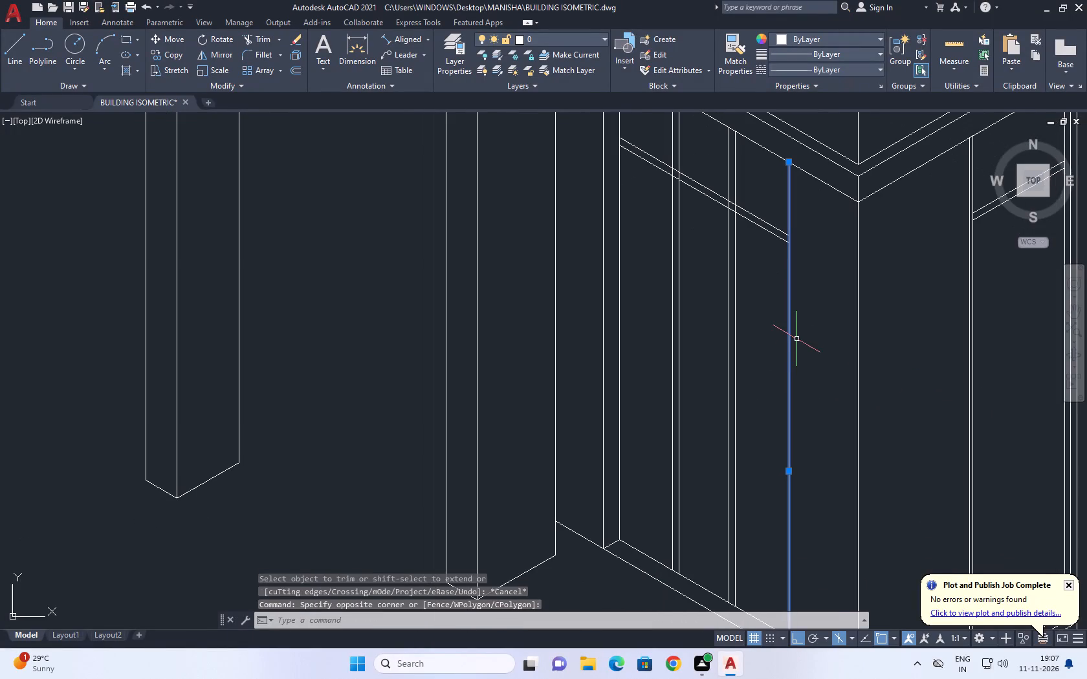
pyautogui.write('CO')
pyautogui.press('space')
pyautogui.click(804, 387)
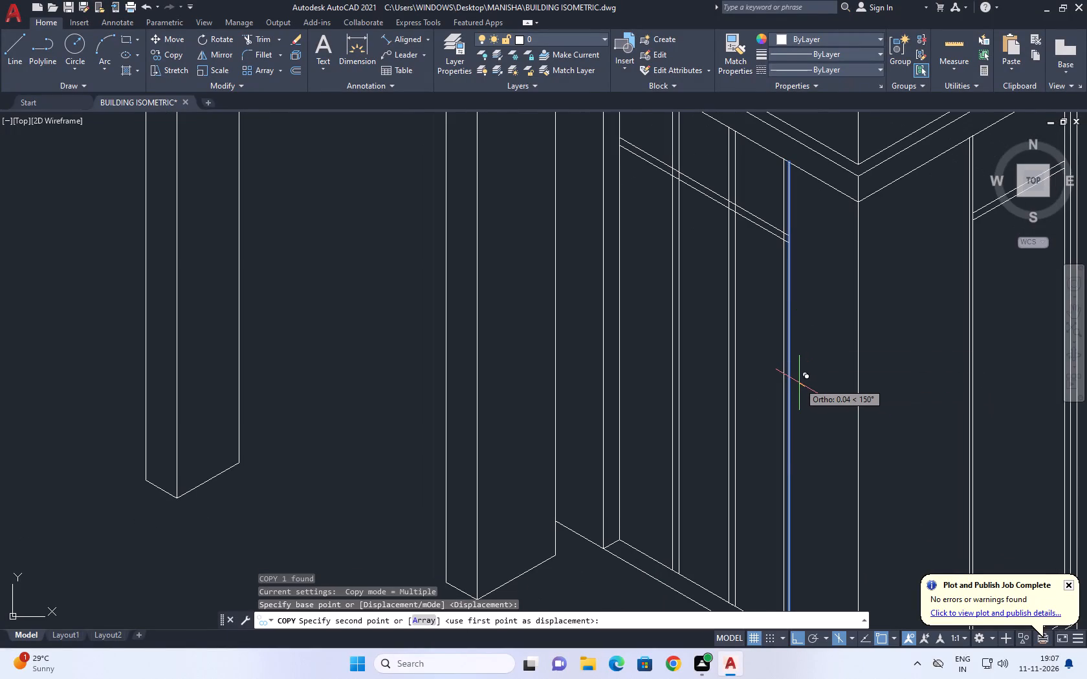
pyautogui.press('0')
pyautogui.write('.02')
pyautogui.press('Return')
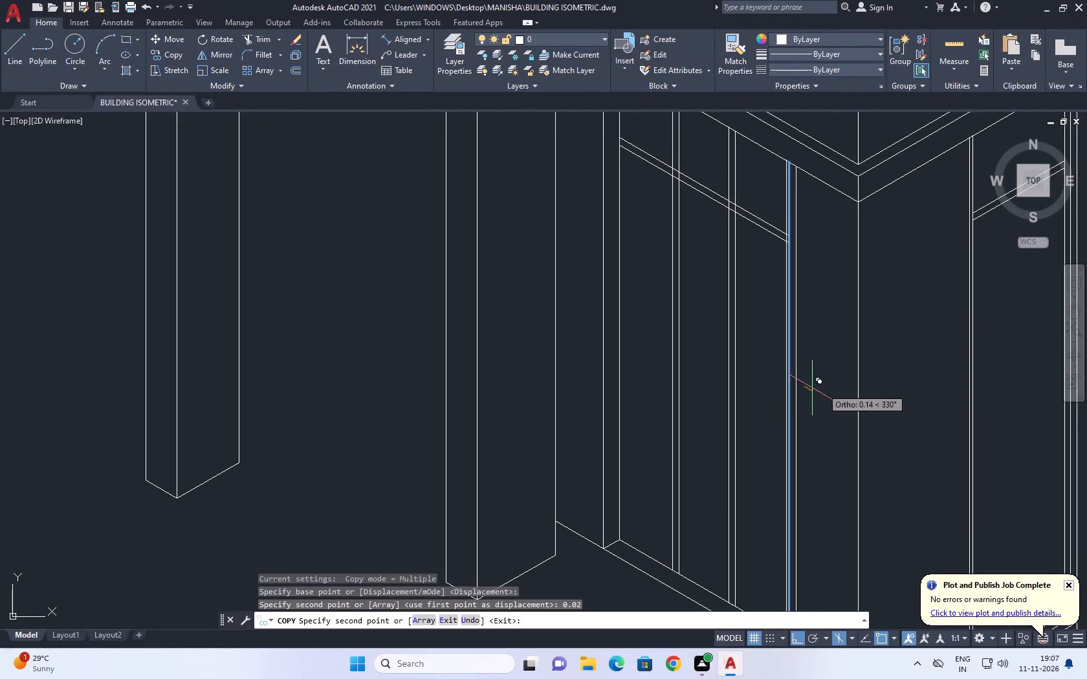
pyautogui.press('Escape')
# Trim the copied edge below the opening's inner base line, and trim that base line's short end beside the corner pier.
pyautogui.scroll(-1, 840, 289)
pyautogui.scroll(3, 795, 488)
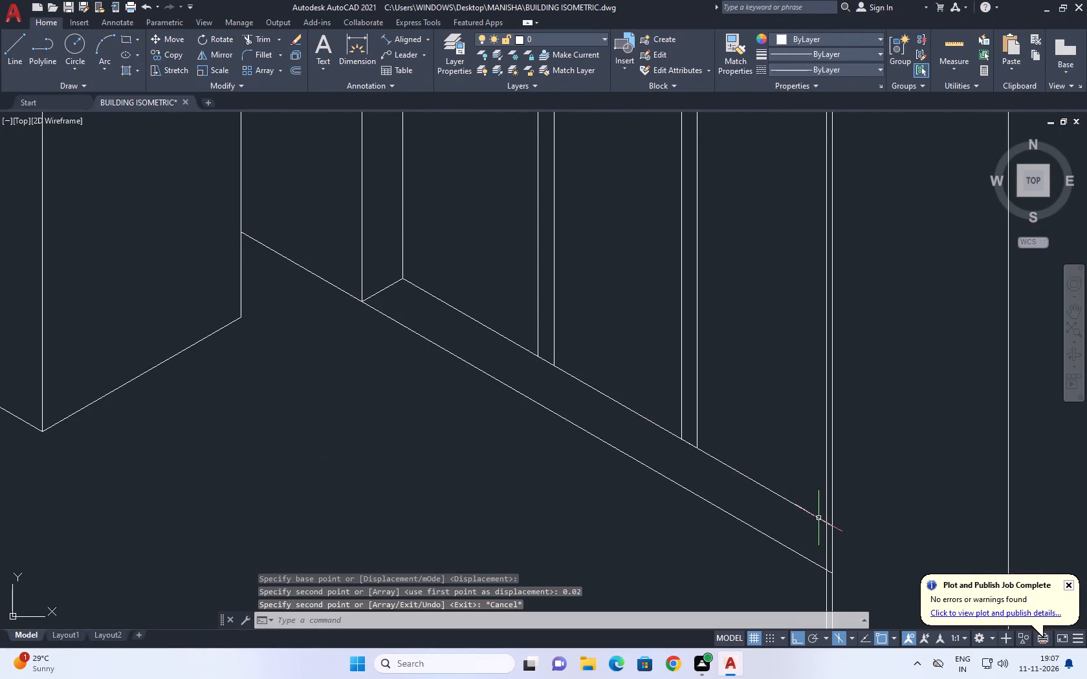
pyautogui.moveTo(822, 524); pyautogui.dragTo(817, 338, button='middle')
pyautogui.scroll(1, 820, 427)
pyautogui.moveTo(853, 488); pyautogui.dragTo(832, 420, button='middle')
pyautogui.write('TR')
pyautogui.press('space')
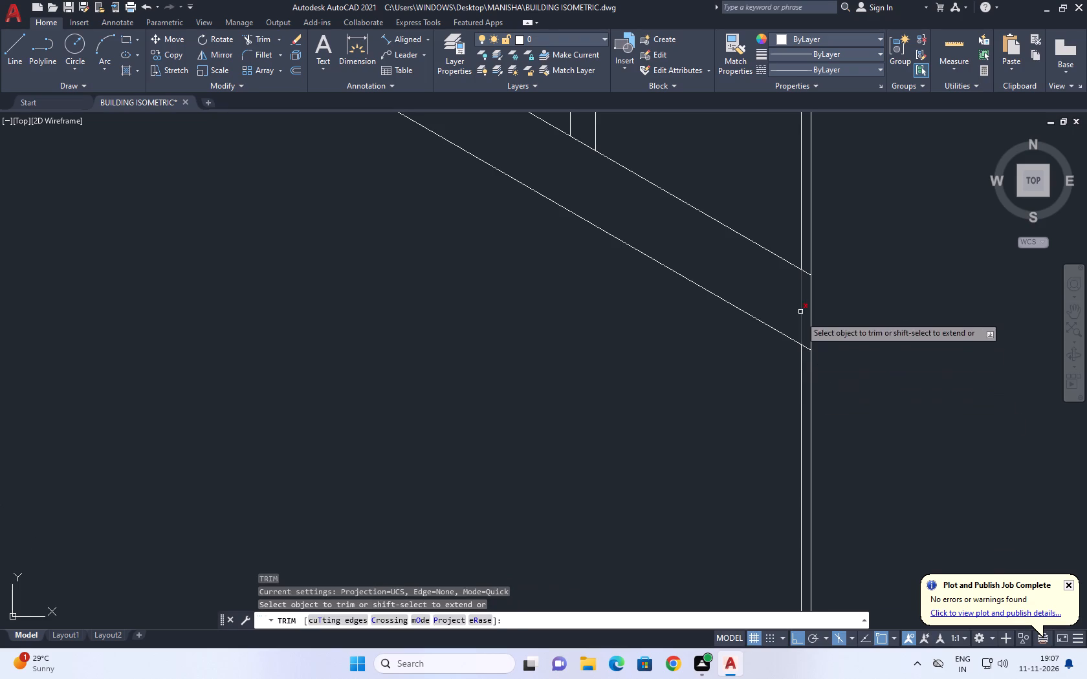
pyautogui.click(800, 402)
pyautogui.scroll(-3, 776, 308)
pyautogui.scroll(4, 780, 309)
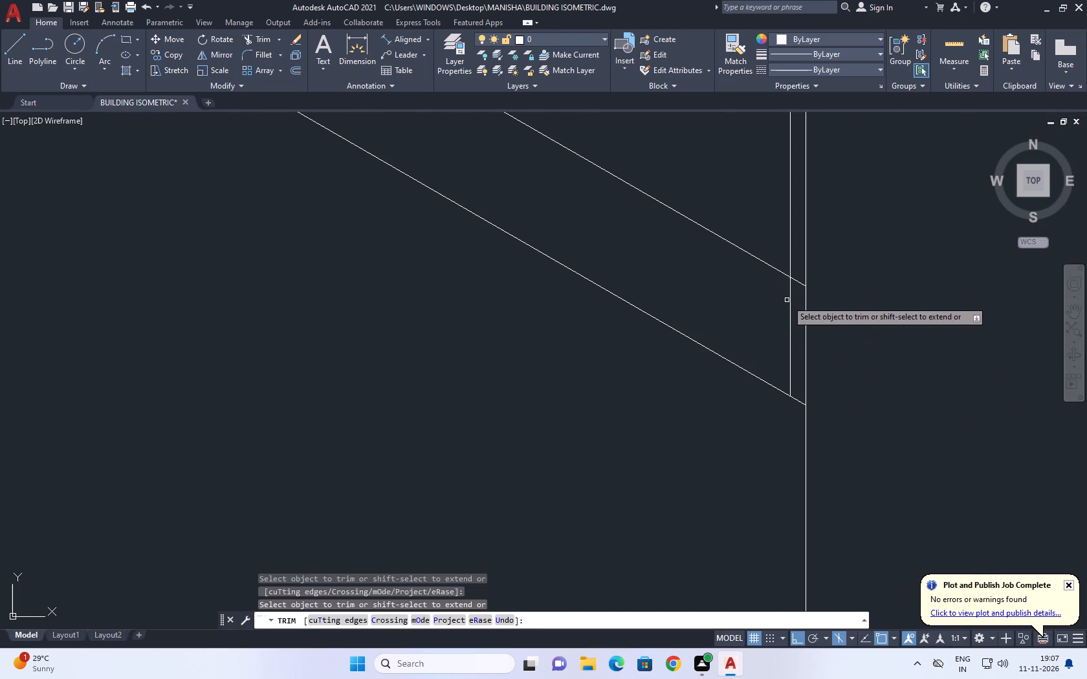
pyautogui.click(787, 300)
pyautogui.click(800, 279)
pyautogui.scroll(-7, 798, 400)
pyautogui.press('Escape')
# Trim both transom lines between the two closely spaced vertical edges at the corner pier.
pyautogui.scroll(2, 779, 255)
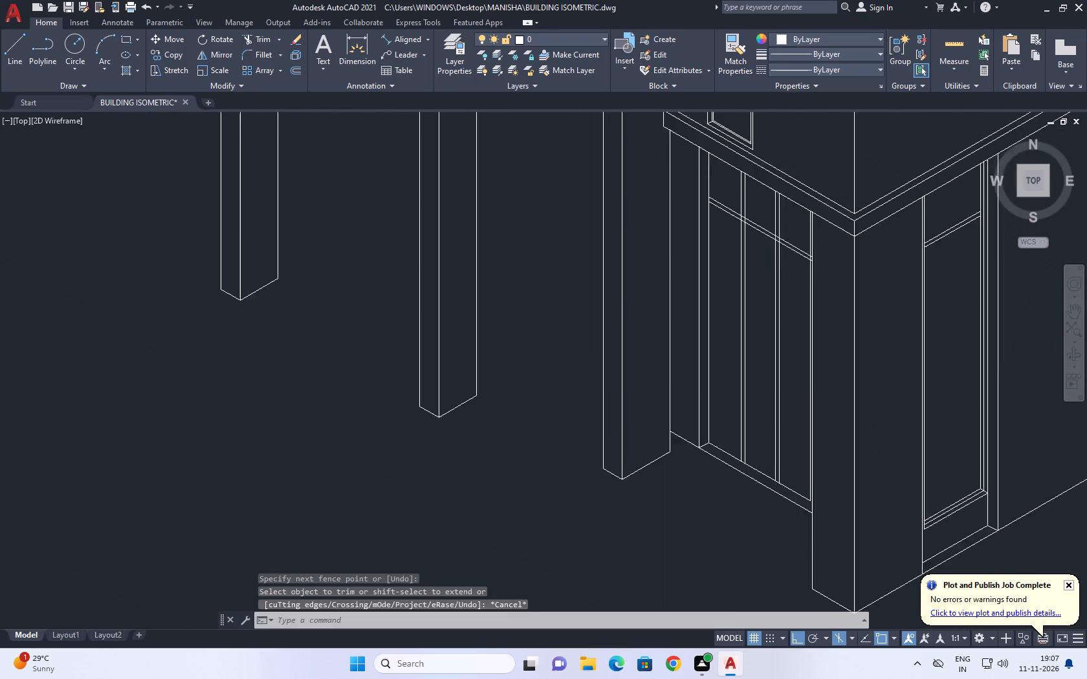
pyautogui.moveTo(799, 233); pyautogui.dragTo(814, 260, button='middle')
pyautogui.scroll(3, 823, 301)
pyautogui.moveTo(851, 301); pyautogui.dragTo(855, 327, button='middle')
pyautogui.press('t')
pyautogui.press('r')
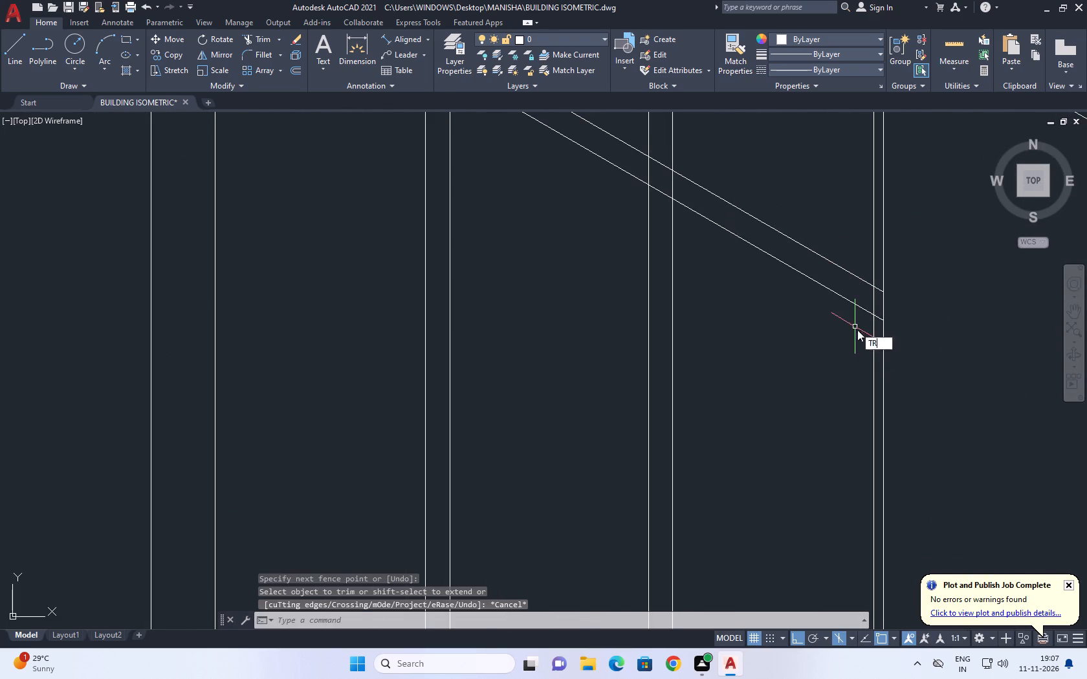
pyautogui.press('space')
pyautogui.scroll(3, 899, 323)
pyautogui.click(809, 171)
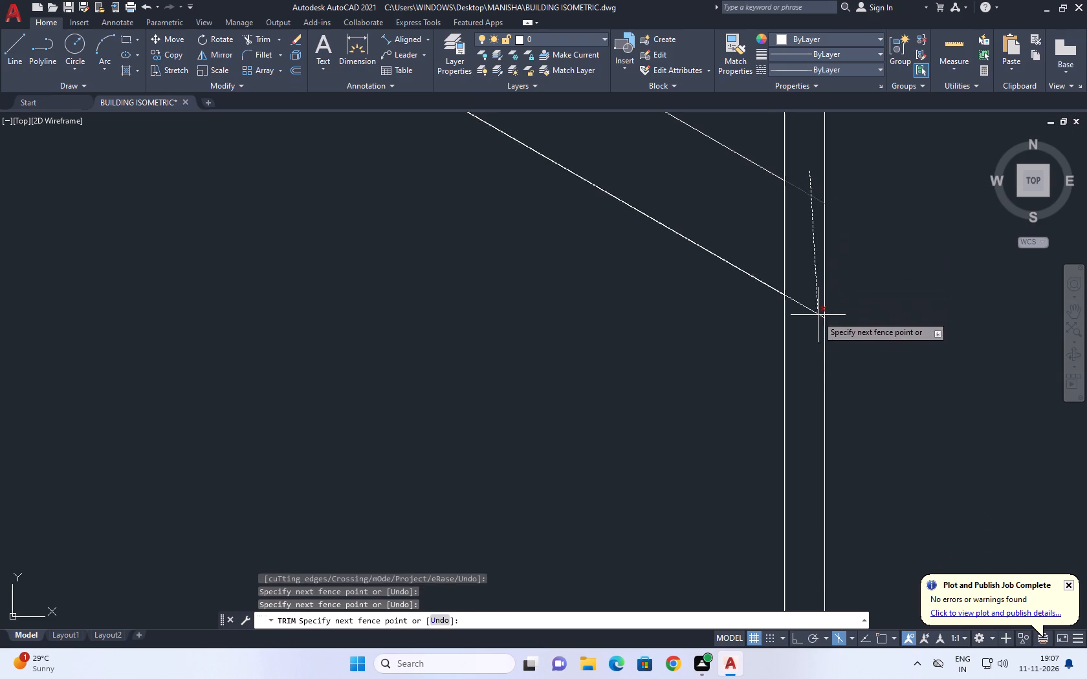
pyautogui.moveTo(806, 332); pyautogui.dragTo(810, 358)
pyautogui.scroll(-9, 791, 347)
pyautogui.scroll(3, 711, 296)
pyautogui.scroll(1, 740, 355)
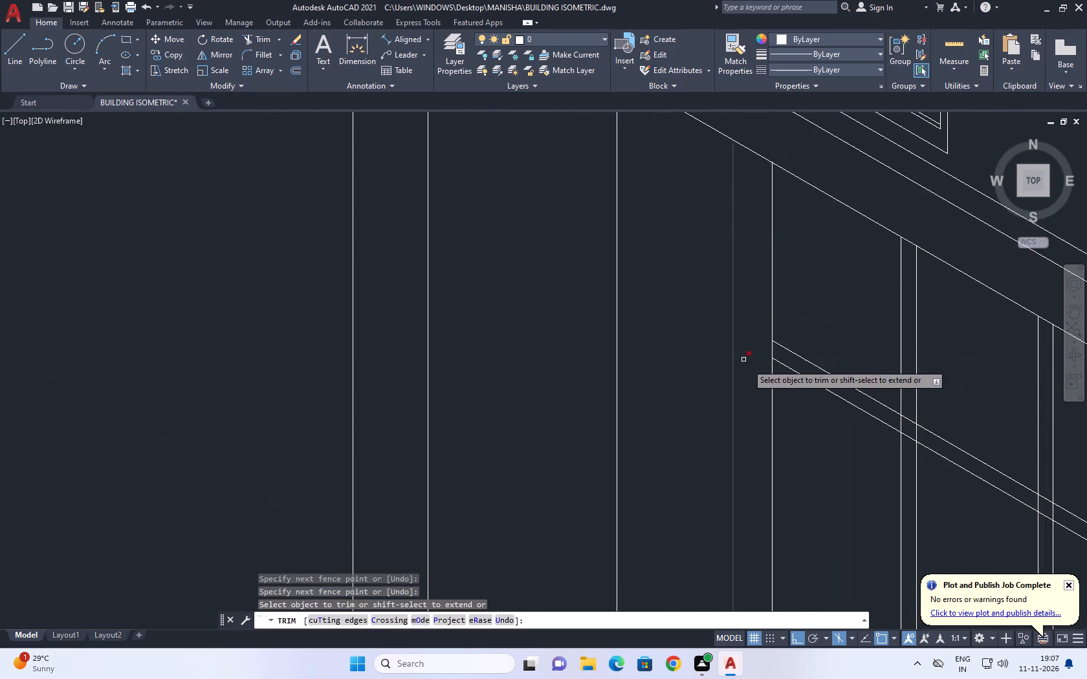
pyautogui.scroll(-3, 752, 360)
pyautogui.press('Escape')
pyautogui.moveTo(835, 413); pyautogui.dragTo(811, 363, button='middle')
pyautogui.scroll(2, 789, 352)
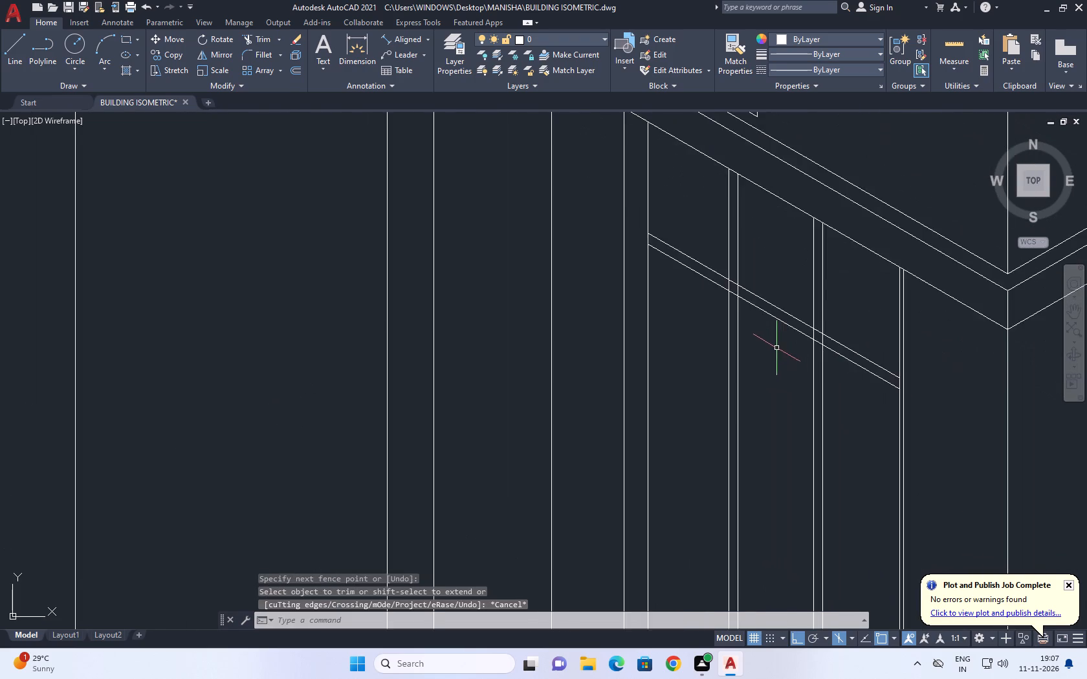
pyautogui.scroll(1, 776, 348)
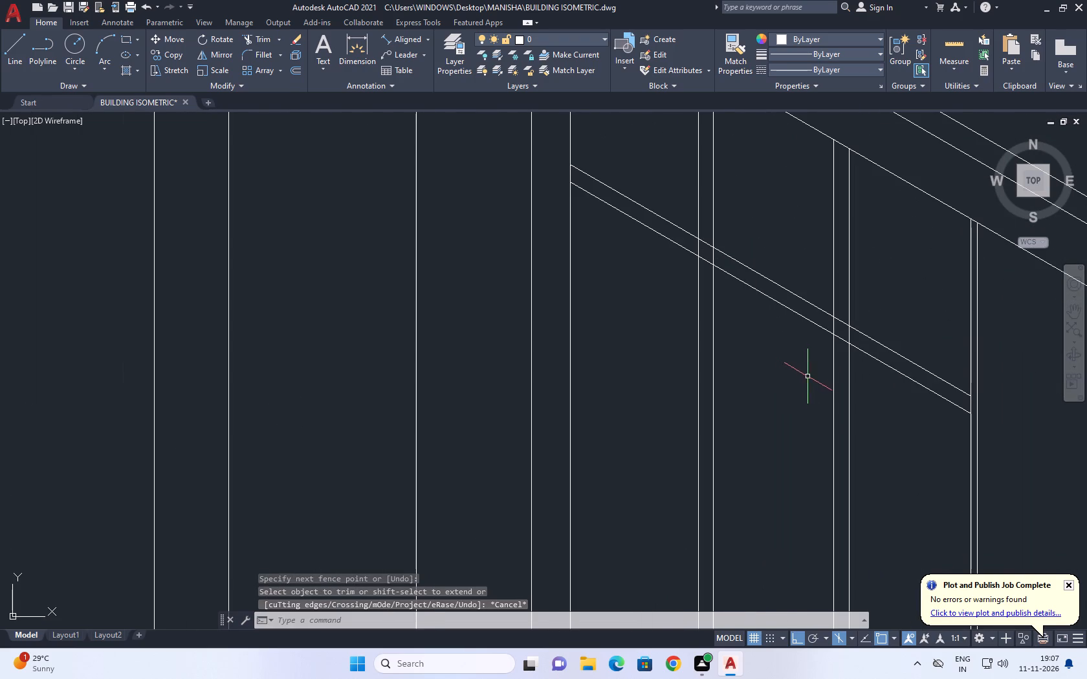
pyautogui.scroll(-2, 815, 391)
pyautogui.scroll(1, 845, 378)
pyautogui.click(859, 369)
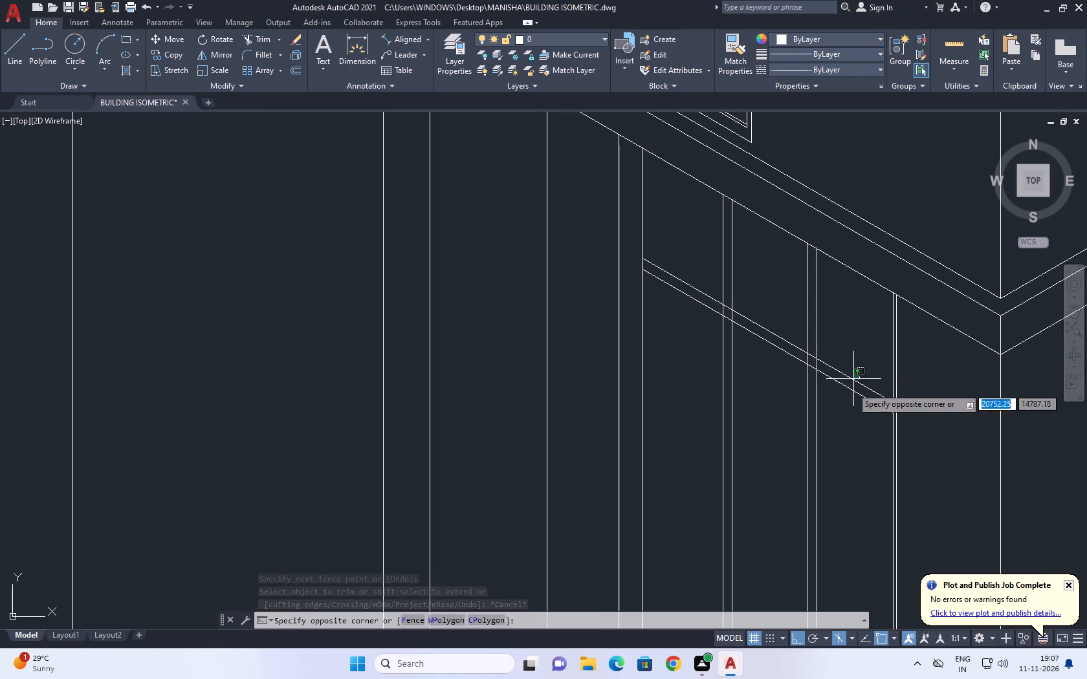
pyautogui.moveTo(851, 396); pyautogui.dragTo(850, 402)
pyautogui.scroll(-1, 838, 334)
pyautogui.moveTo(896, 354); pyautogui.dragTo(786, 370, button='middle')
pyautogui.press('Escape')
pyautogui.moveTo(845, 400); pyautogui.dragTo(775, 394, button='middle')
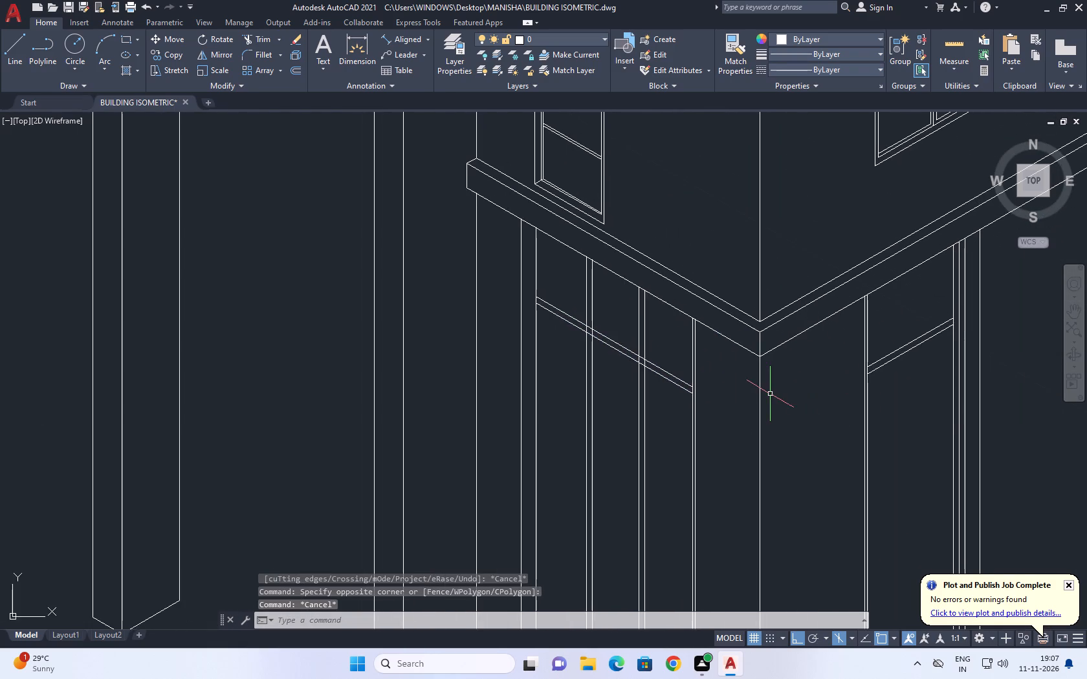
# Draw guide lines from the front opening's upper transom line to the building corner and along the side face past the opening's edge.
pyautogui.write('L')
pyautogui.press('space')
pyautogui.scroll(2, 846, 401)
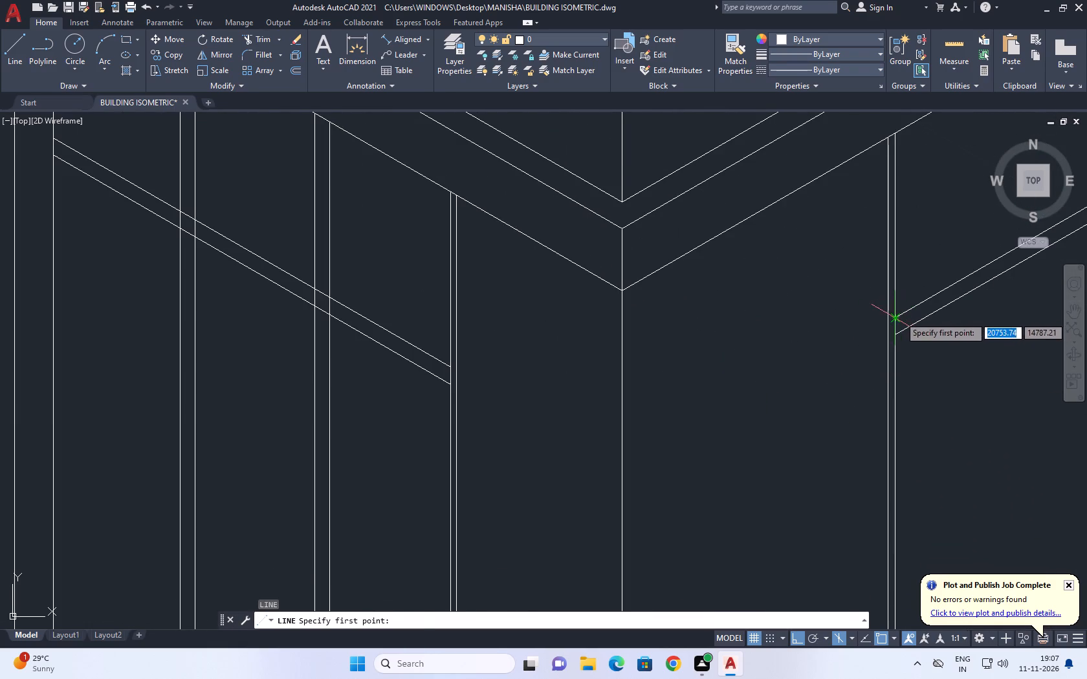
pyautogui.click(899, 316)
pyautogui.press('F5')
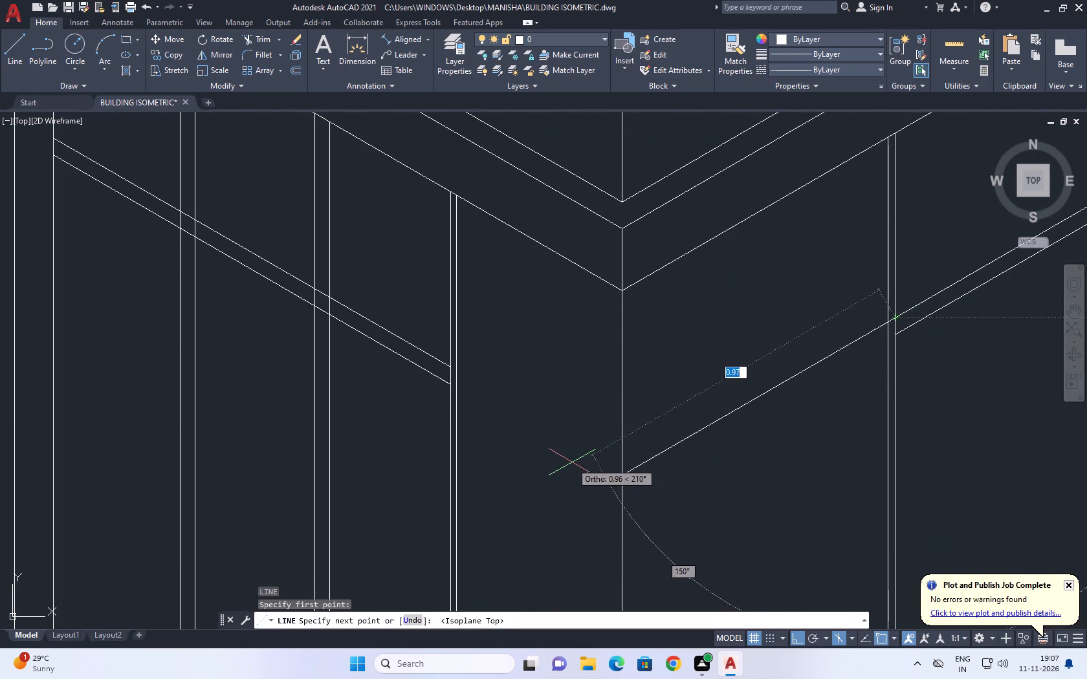
pyautogui.click(570, 463)
pyautogui.press('space')
pyautogui.press('space')
pyautogui.click(620, 475)
pyautogui.scroll(1, 430, 384)
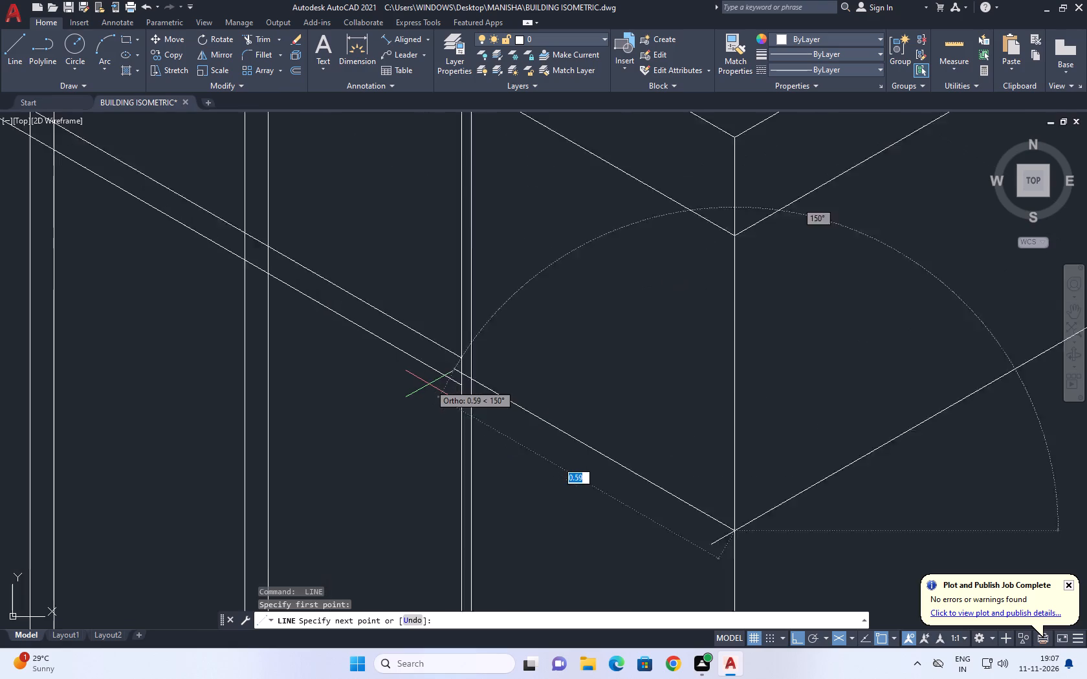
pyautogui.scroll(2, 429, 384)
pyautogui.click(414, 318)
pyautogui.press('space')
# Move the side opening's two transom lines down so the upper one meets the guide line at the opening's edge.
pyautogui.scroll(-2, 504, 292)
pyautogui.click(430, 238)
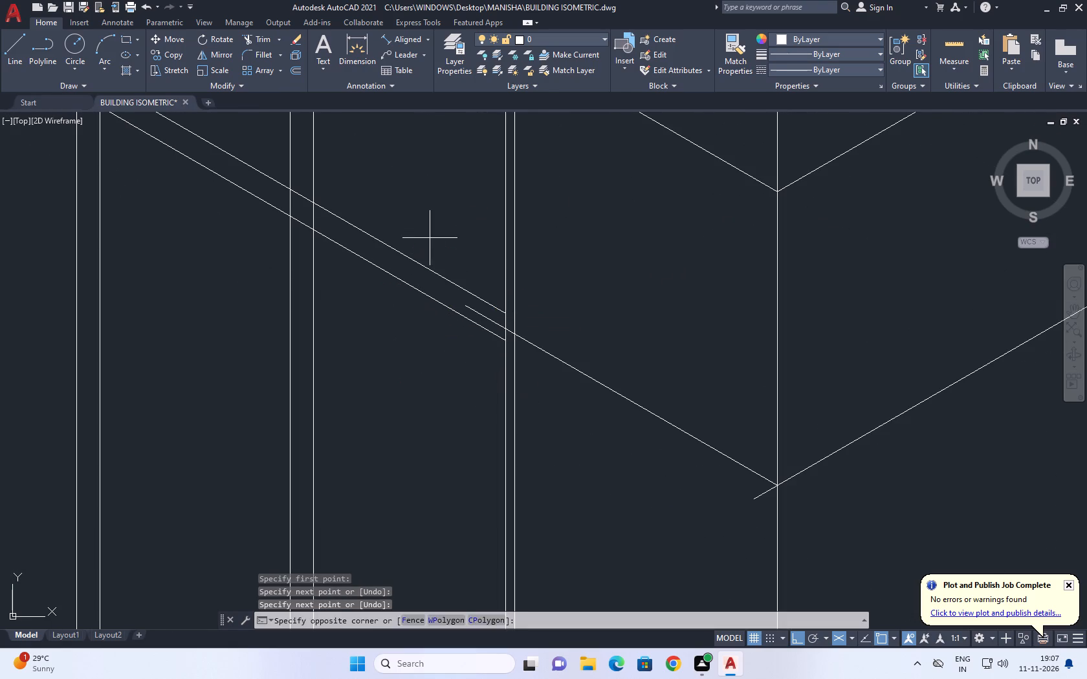
pyautogui.moveTo(393, 273); pyautogui.dragTo(371, 290)
pyautogui.moveTo(439, 317); pyautogui.dragTo(479, 339, button='middle')
pyautogui.moveTo(465, 311); pyautogui.dragTo(457, 318)
pyautogui.moveTo(439, 325); pyautogui.dragTo(435, 330)
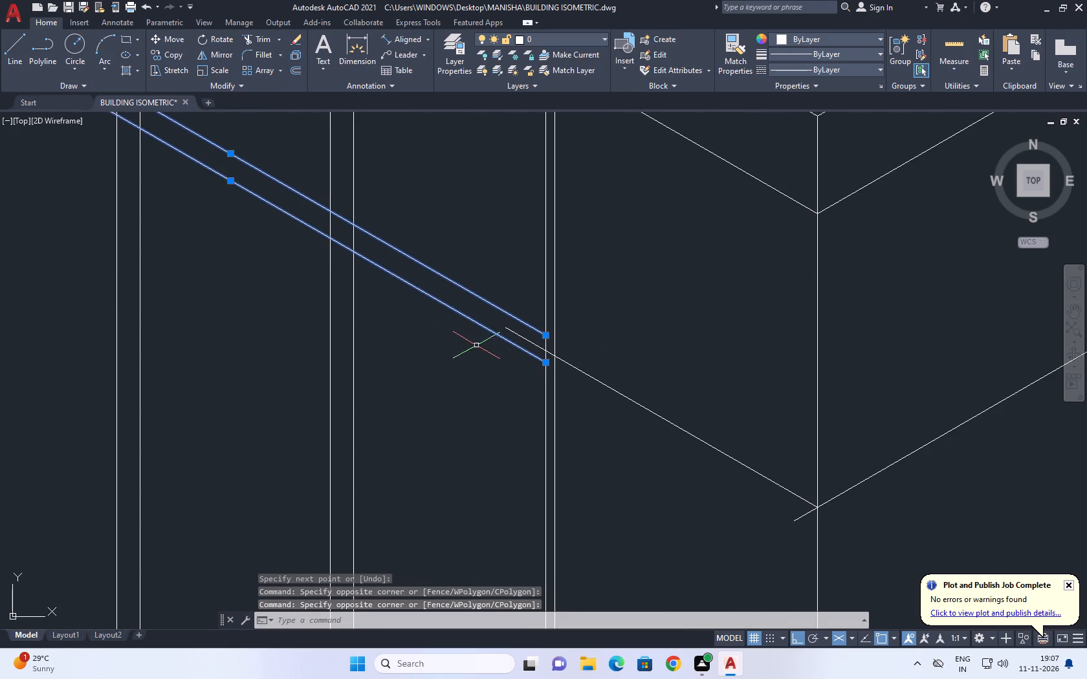
pyautogui.press('m')
pyautogui.press('space')
pyautogui.scroll(2, 529, 341)
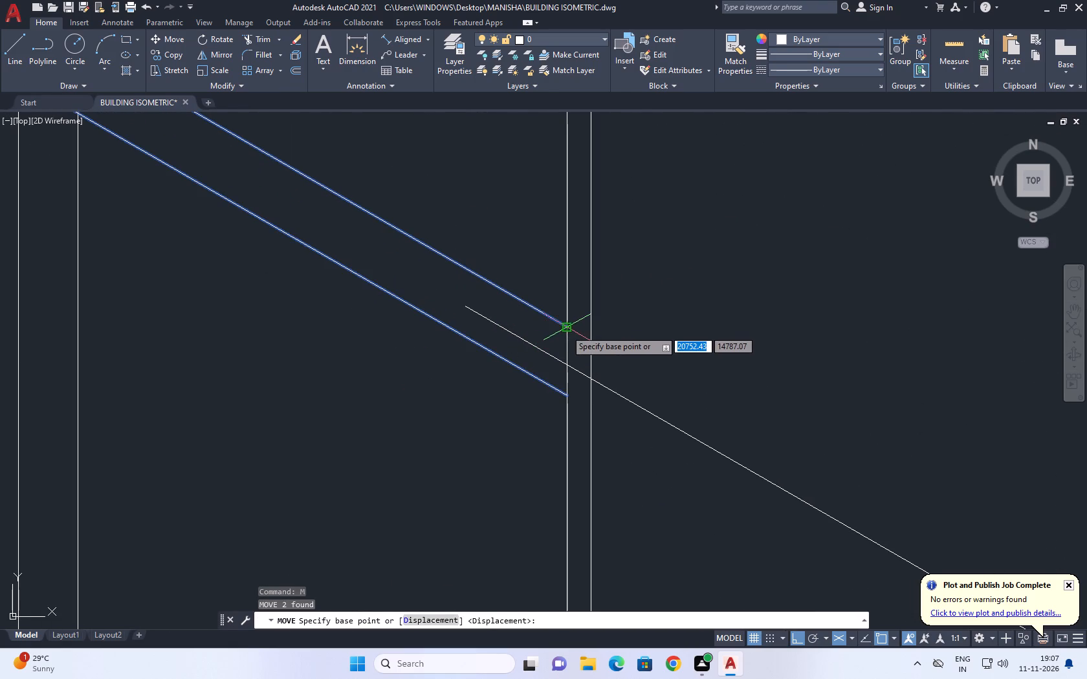
pyautogui.click(565, 330)
pyautogui.click(565, 366)
# Delete the two guide lines across the corner pier.
pyautogui.scroll(-2, 532, 336)
pyautogui.click(652, 395)
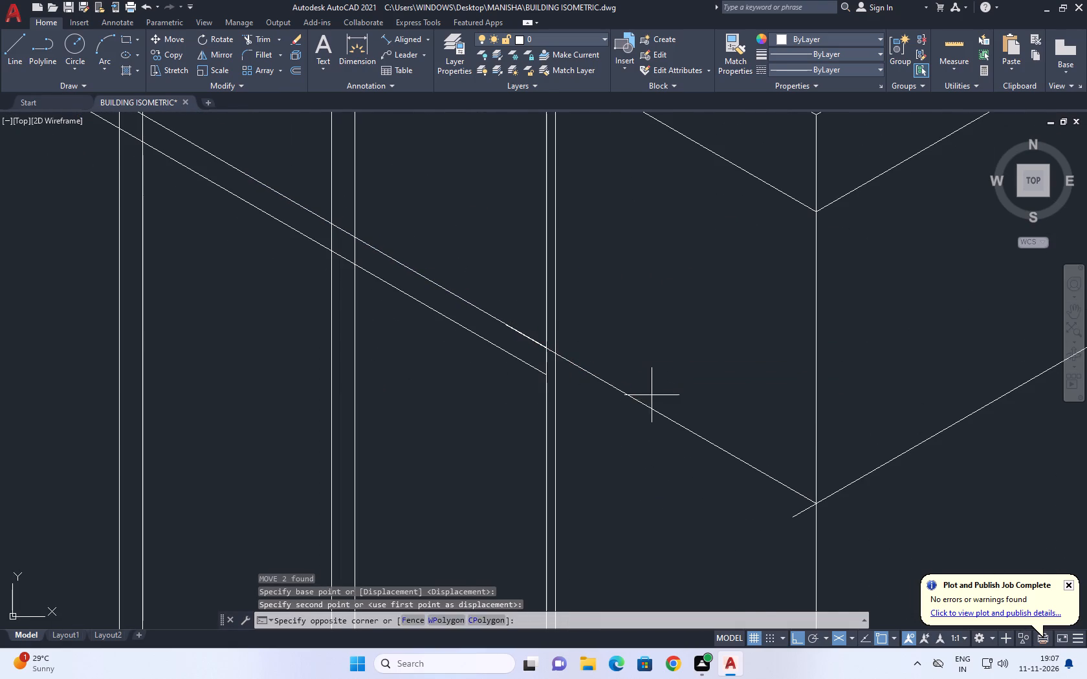
pyautogui.moveTo(628, 411); pyautogui.dragTo(627, 419)
pyautogui.scroll(-4, 626, 387)
pyautogui.click(677, 394)
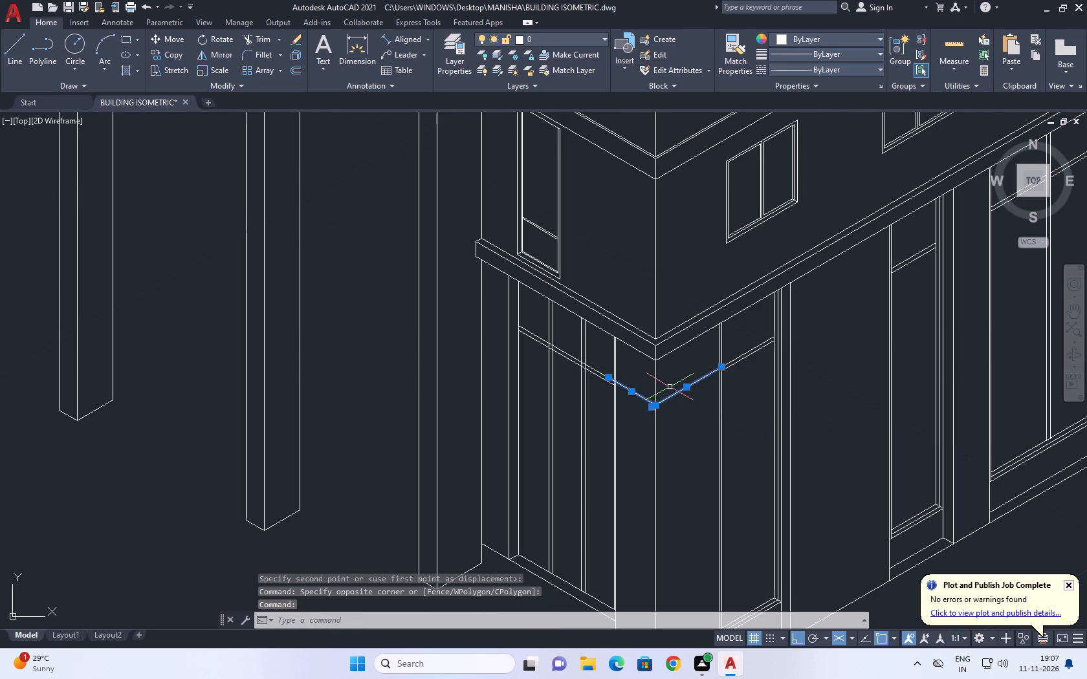
pyautogui.press('Delete')
# Check the transom alignment around the lower block's corner and the overall ground-floor side opening.
pyautogui.scroll(1, 597, 413)
pyautogui.moveTo(653, 426); pyautogui.dragTo(674, 426, button='middle')
pyautogui.moveTo(520, 319); pyautogui.dragTo(539, 334, button='middle')
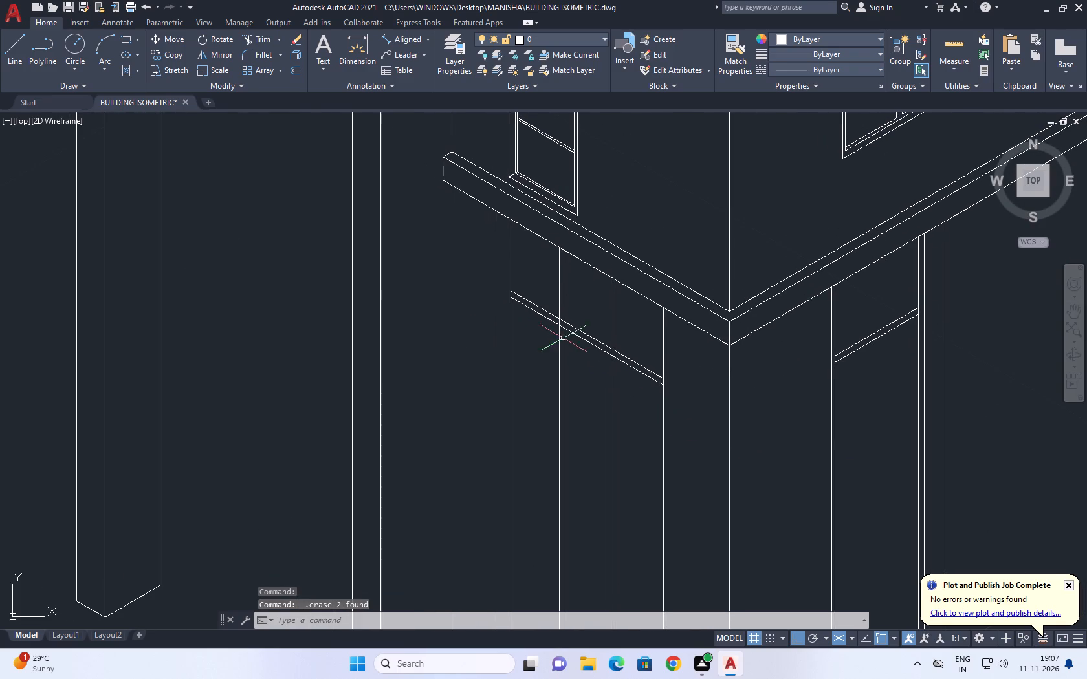
pyautogui.moveTo(534, 370); pyautogui.dragTo(628, 374, button='middle')
pyautogui.scroll(-2, 815, 356)
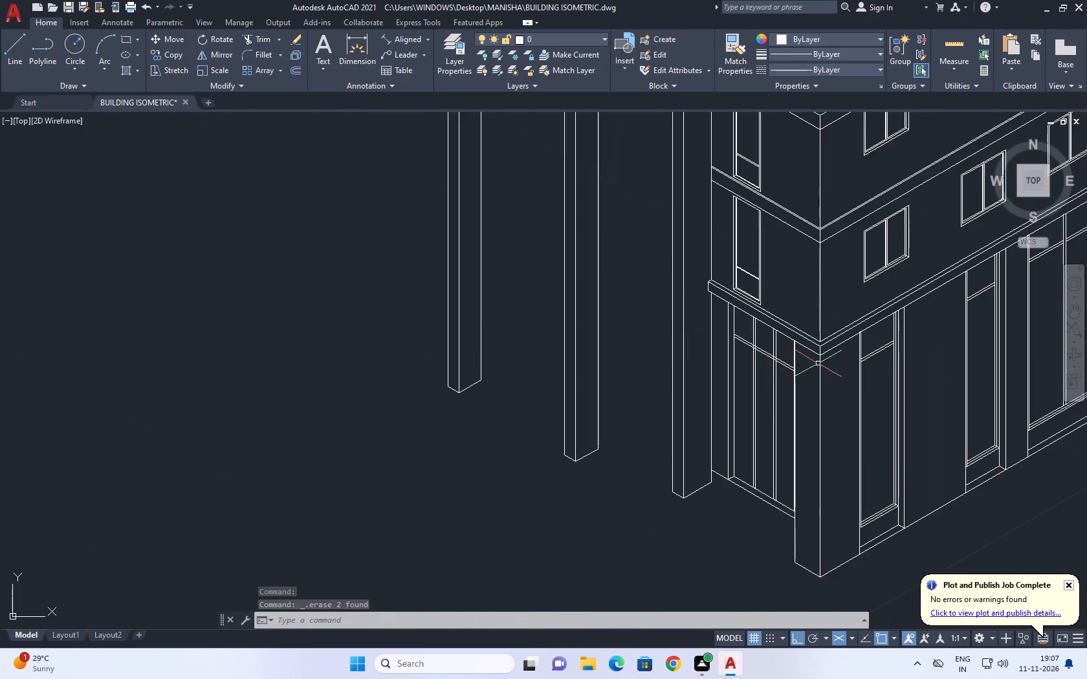
pyautogui.scroll(-1, 818, 363)
pyautogui.moveTo(786, 422); pyautogui.dragTo(827, 409, button='middle')
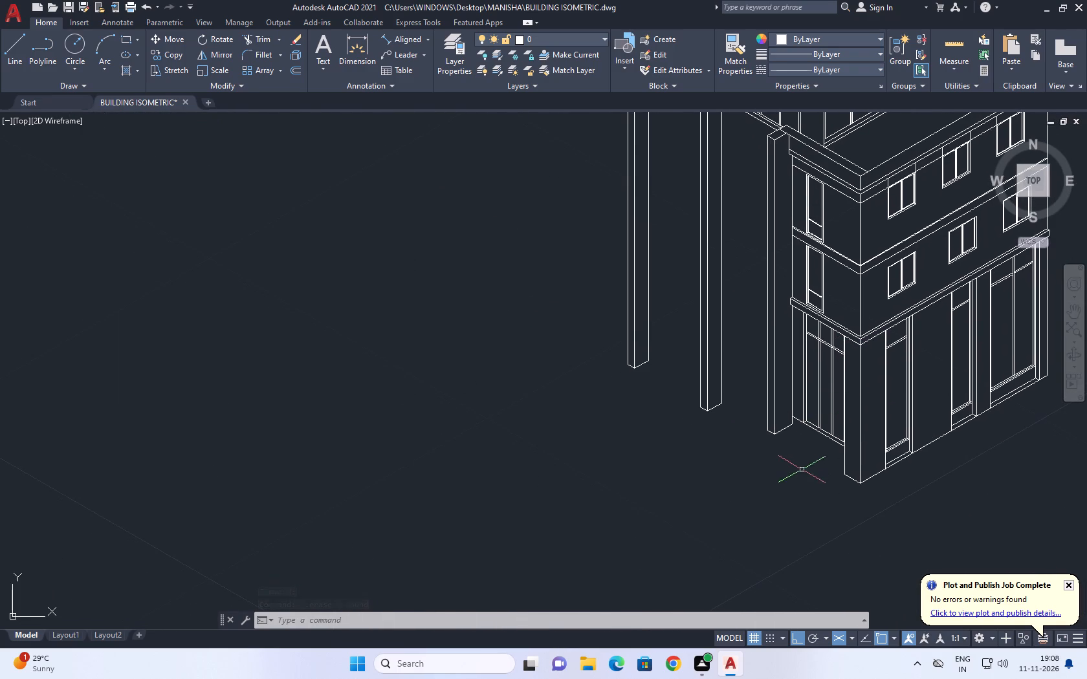
pyautogui.scroll(1, 813, 456)
pyautogui.moveTo(813, 455); pyautogui.dragTo(719, 462, button='middle')
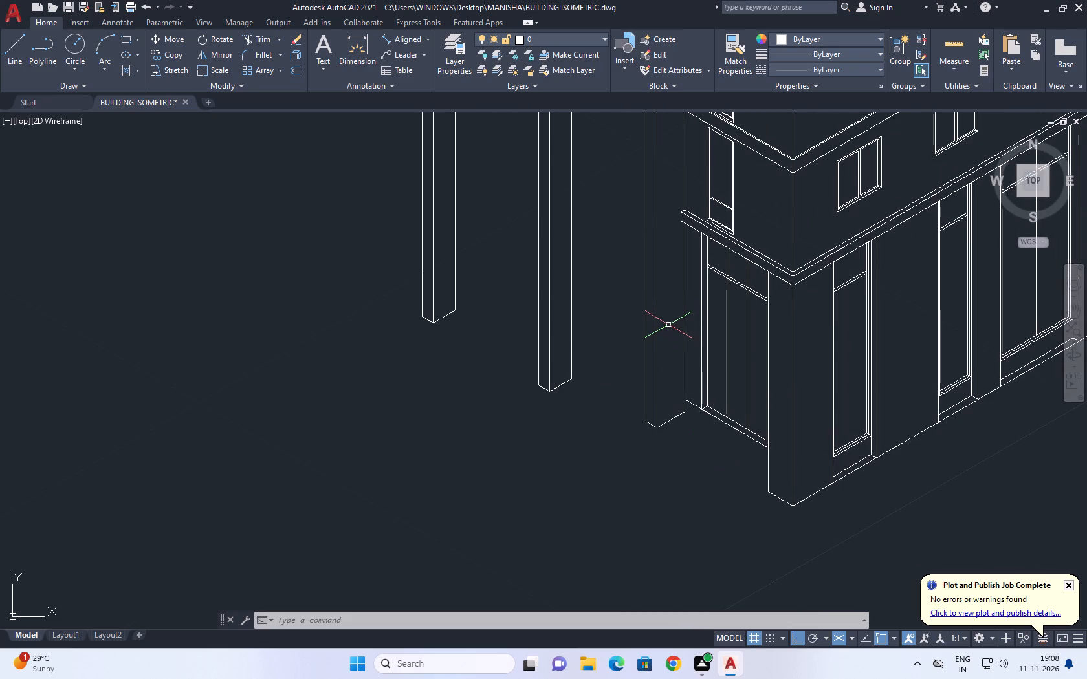
# Copy the bottom edge of the band above the side opening 0.025 straight down.
pyautogui.moveTo(752, 227); pyautogui.dragTo(732, 351, button='middle')
pyautogui.scroll(1, 727, 391)
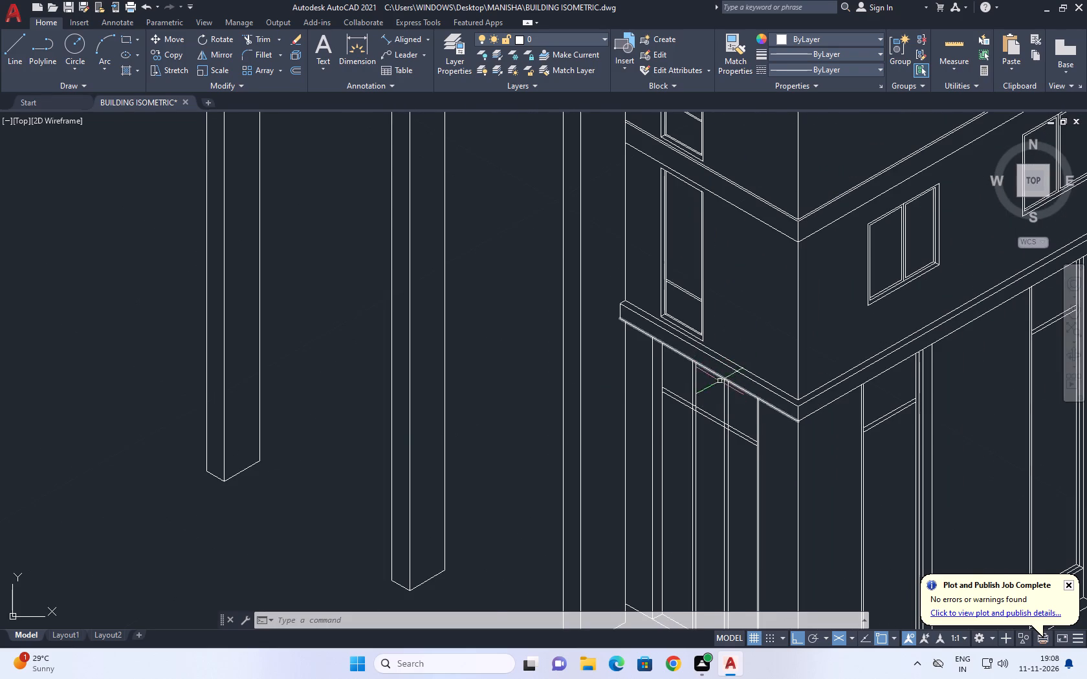
pyautogui.scroll(1, 722, 391)
pyautogui.click(733, 379)
pyautogui.moveTo(769, 394); pyautogui.dragTo(755, 399, button='middle')
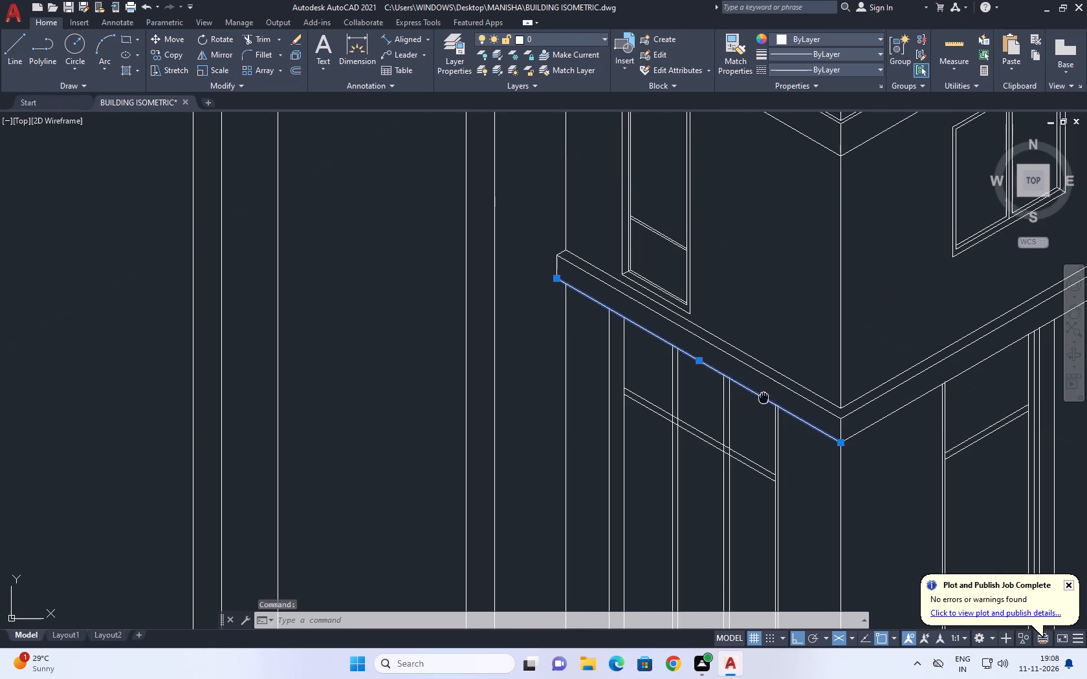
pyautogui.moveTo(755, 399); pyautogui.dragTo(732, 399, button='middle')
pyautogui.press('c')
pyautogui.write('O')
pyautogui.press('space')
pyautogui.moveTo(719, 394); pyautogui.dragTo(719, 403)
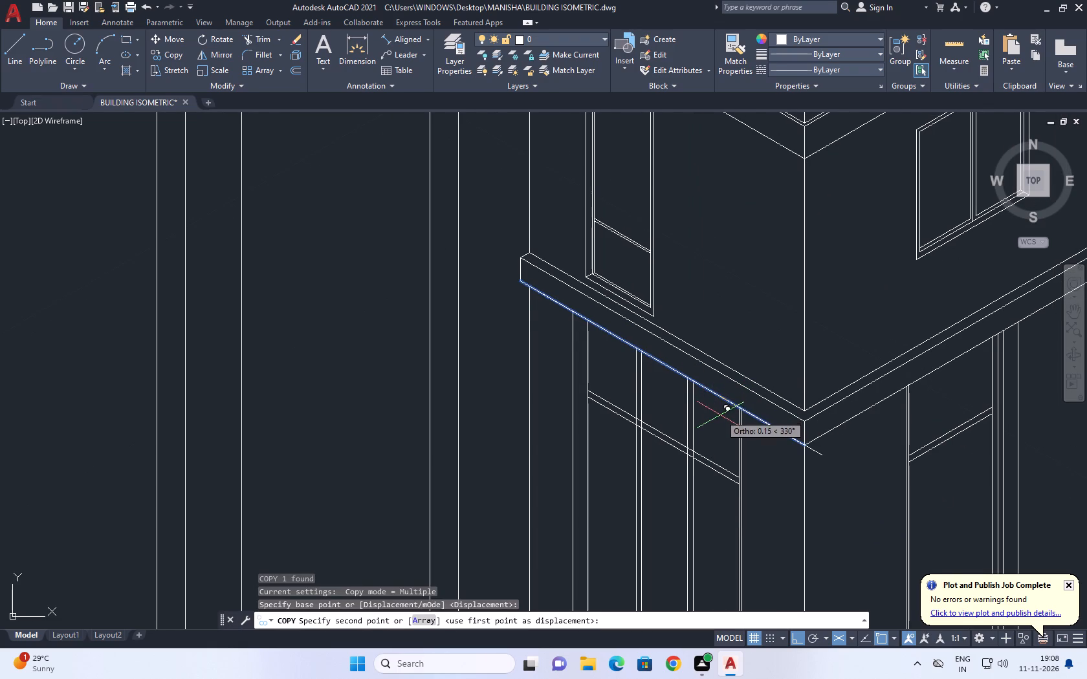
pyautogui.press('F5')
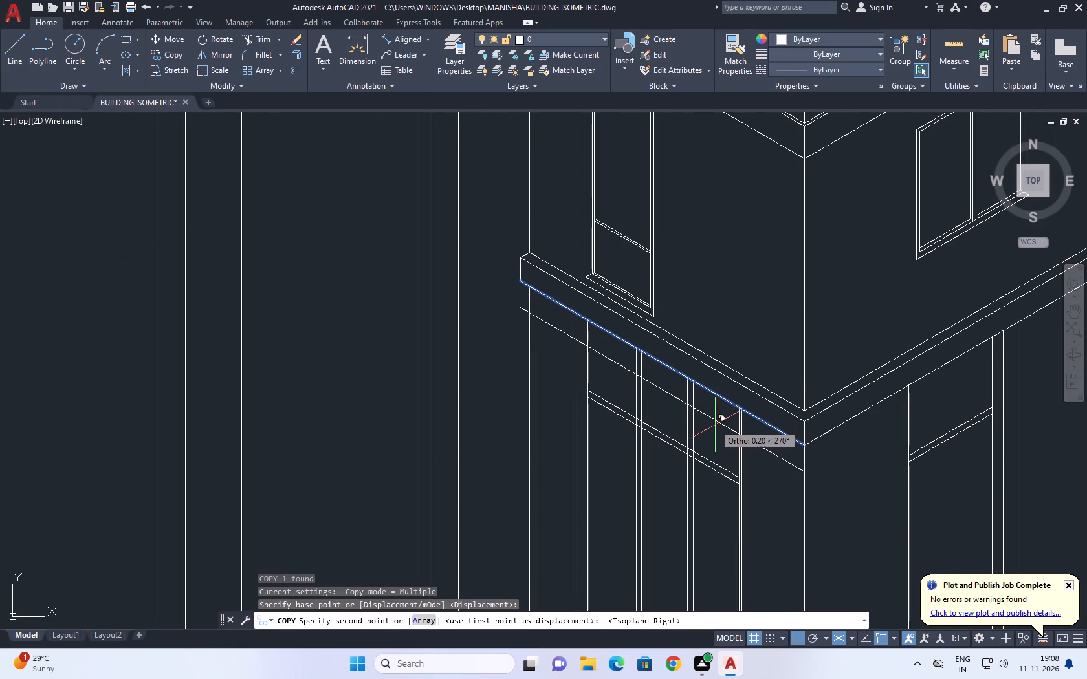
pyautogui.press('0')
pyautogui.press('.')
pyautogui.press('2')
pyautogui.press('BackSpace')
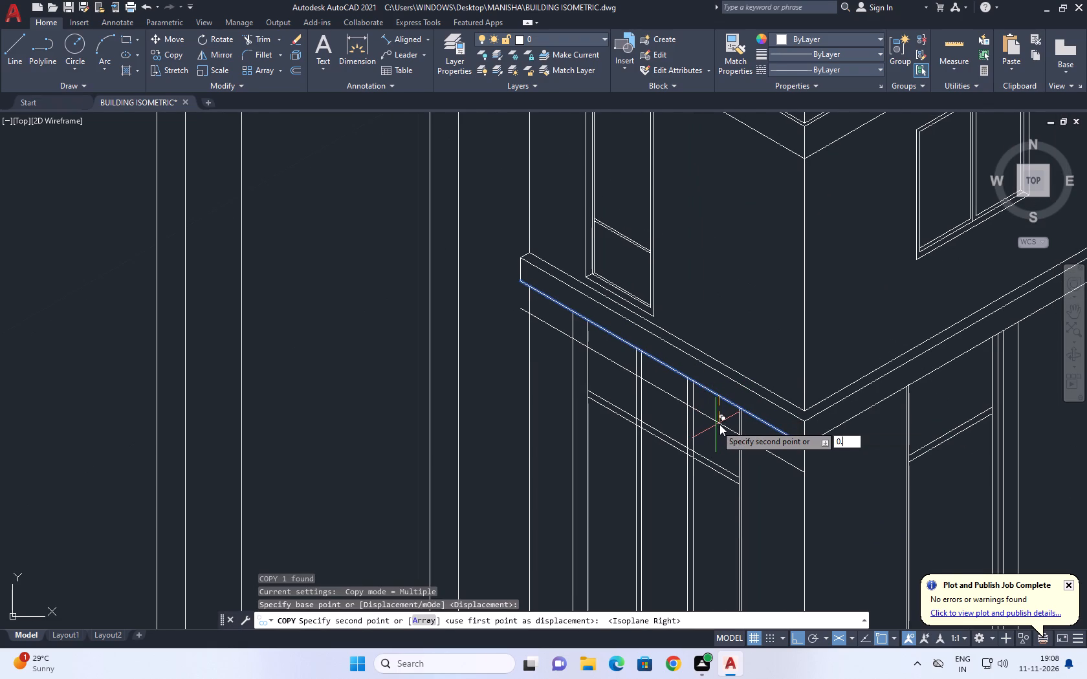
pyautogui.press('0')
pyautogui.write('25')
pyautogui.press('Return')
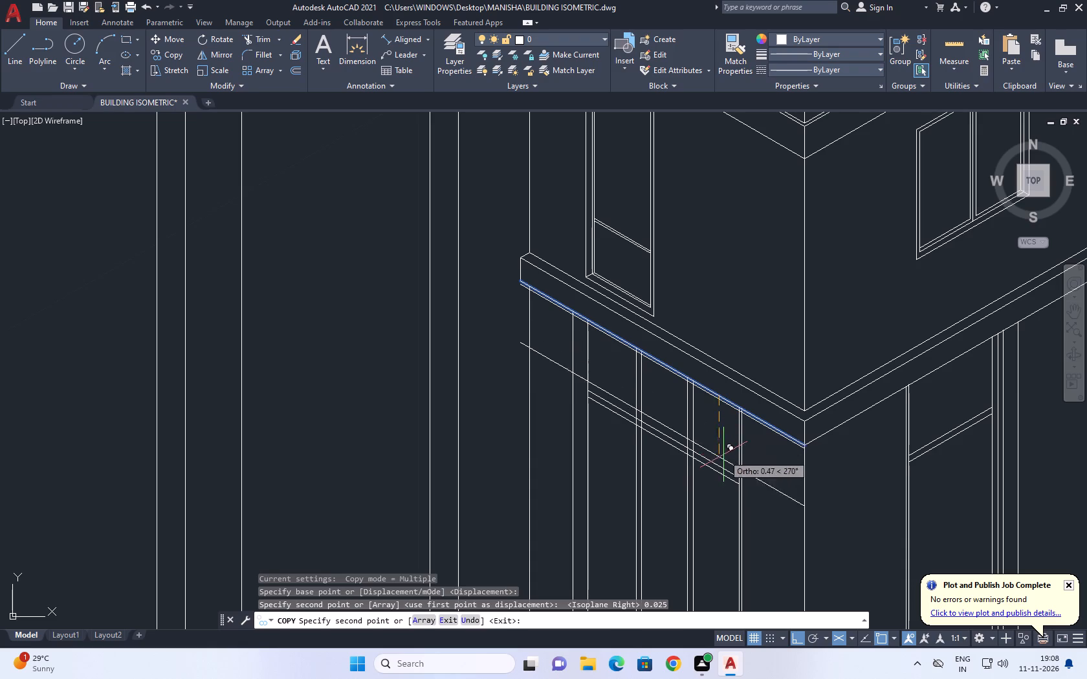
pyautogui.press('Escape')
# Trim the copied head line outside the opening on both sides, and clean up its corner with the inner edge at the pier.
pyautogui.scroll(3, 513, 327)
pyautogui.write('TR')
pyautogui.press('space')
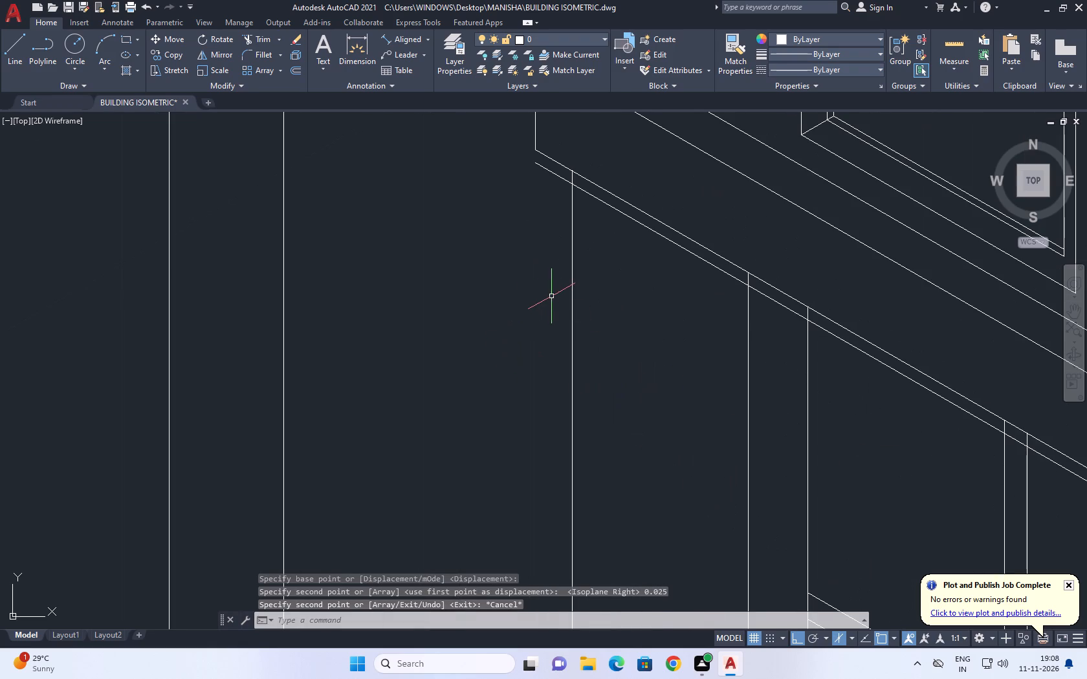
pyautogui.click(545, 167)
pyautogui.click(633, 224)
pyautogui.click(632, 215)
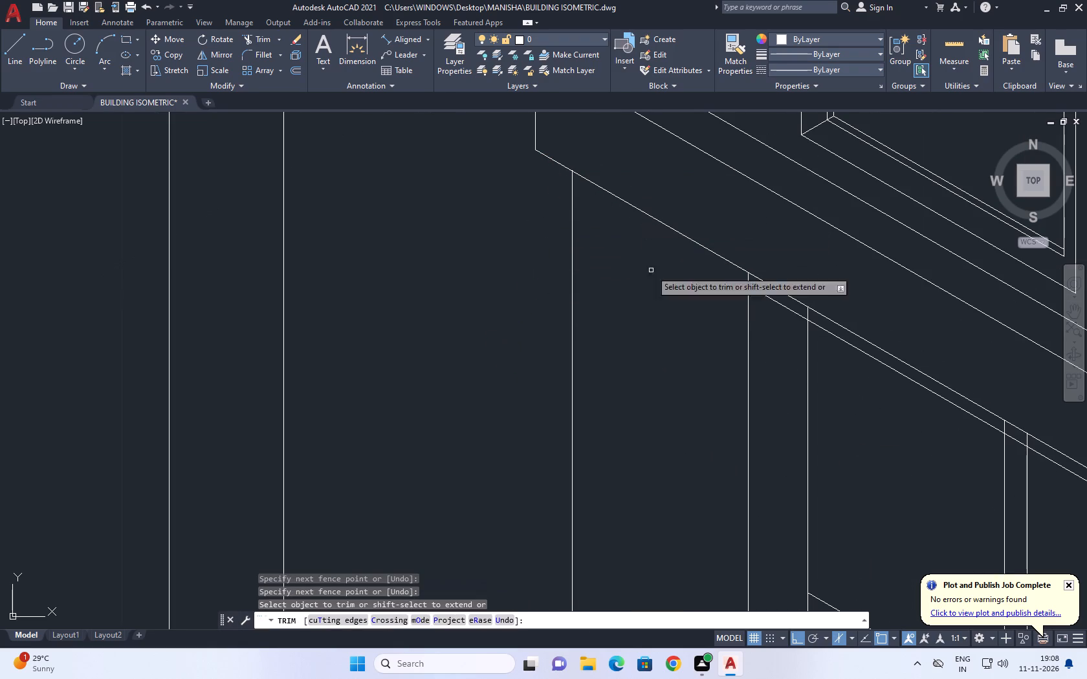
pyautogui.click(767, 294)
pyautogui.scroll(-3, 556, 297)
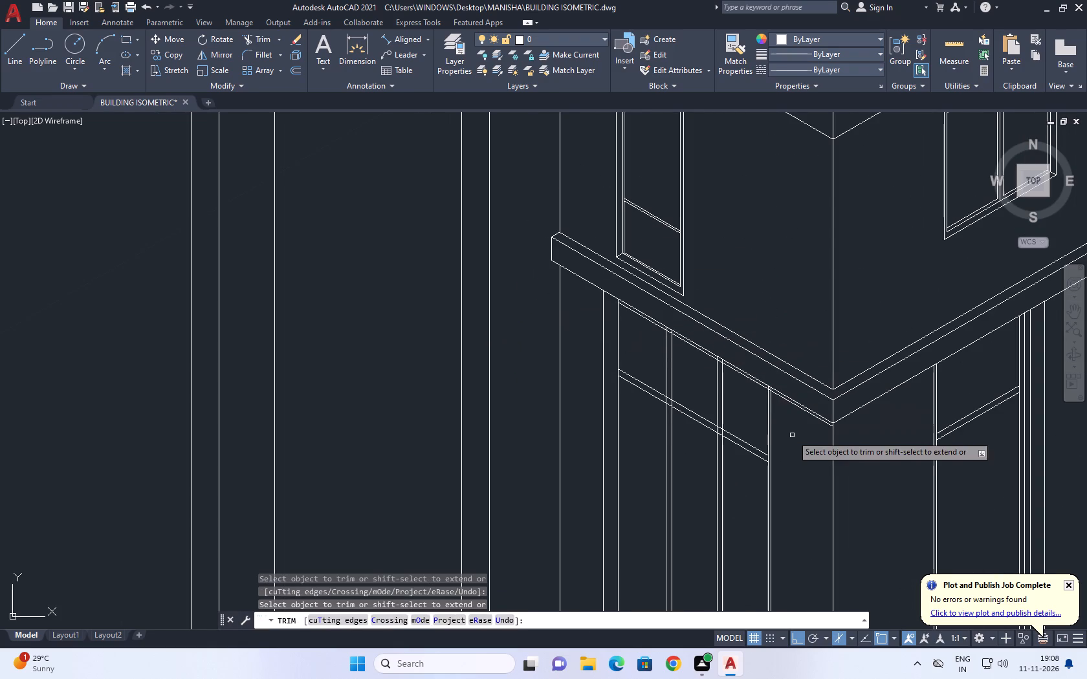
pyautogui.scroll(3, 812, 436)
pyautogui.click(809, 386)
pyautogui.moveTo(612, 313); pyautogui.dragTo(705, 464, button='middle')
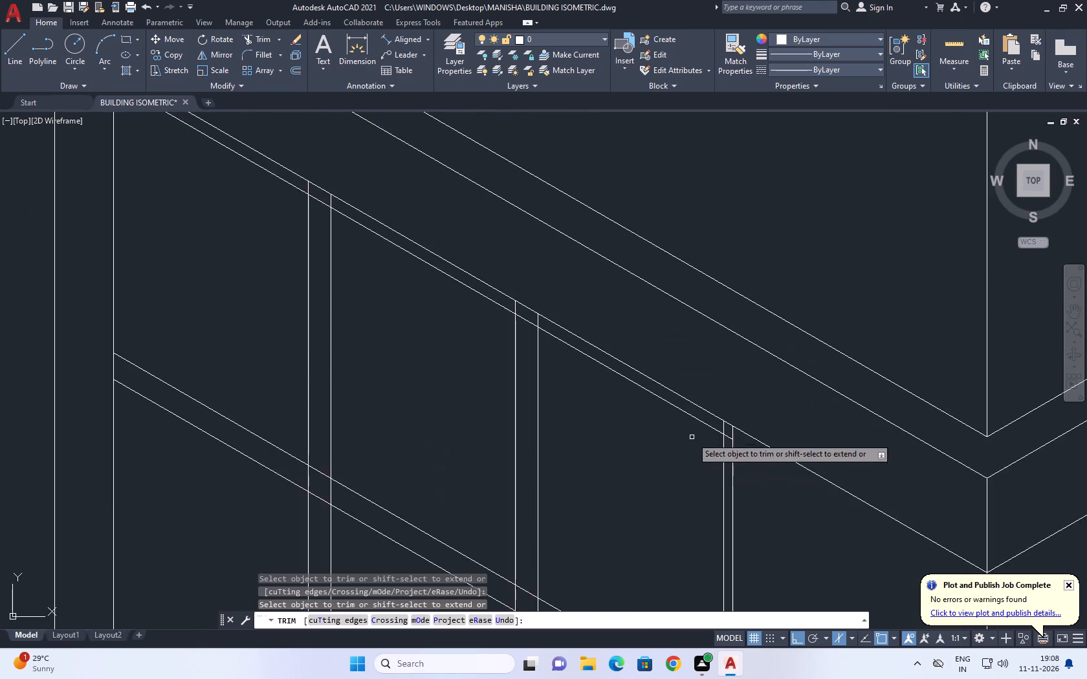
pyautogui.scroll(3, 696, 427)
pyautogui.scroll(3, 741, 455)
pyautogui.click(725, 381)
pyautogui.moveTo(785, 534); pyautogui.dragTo(789, 548)
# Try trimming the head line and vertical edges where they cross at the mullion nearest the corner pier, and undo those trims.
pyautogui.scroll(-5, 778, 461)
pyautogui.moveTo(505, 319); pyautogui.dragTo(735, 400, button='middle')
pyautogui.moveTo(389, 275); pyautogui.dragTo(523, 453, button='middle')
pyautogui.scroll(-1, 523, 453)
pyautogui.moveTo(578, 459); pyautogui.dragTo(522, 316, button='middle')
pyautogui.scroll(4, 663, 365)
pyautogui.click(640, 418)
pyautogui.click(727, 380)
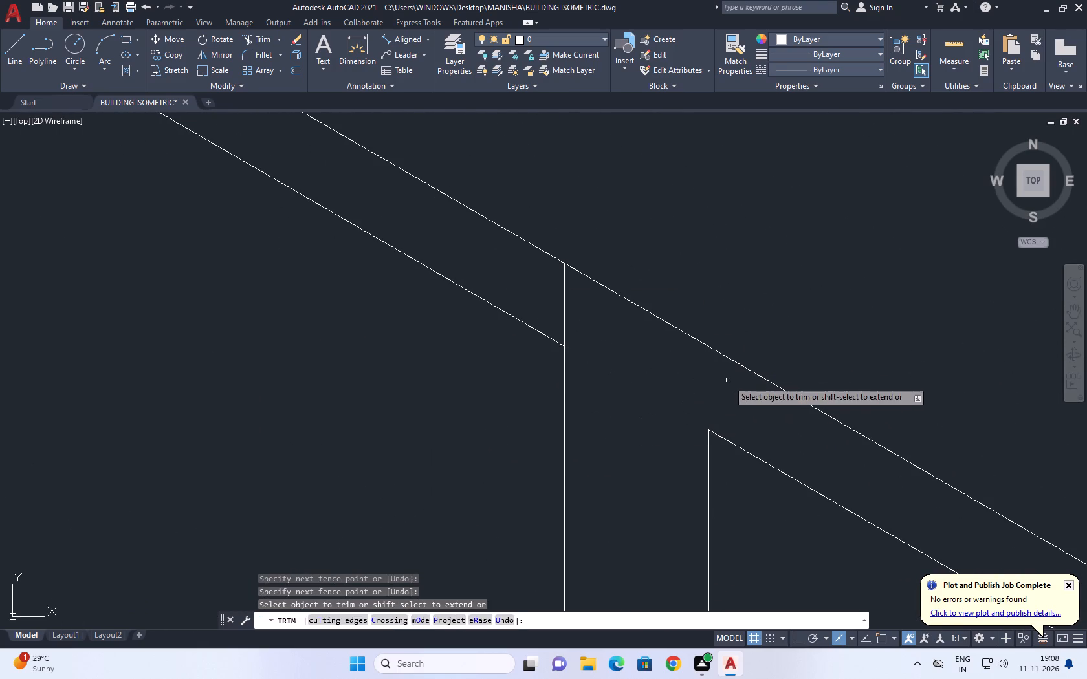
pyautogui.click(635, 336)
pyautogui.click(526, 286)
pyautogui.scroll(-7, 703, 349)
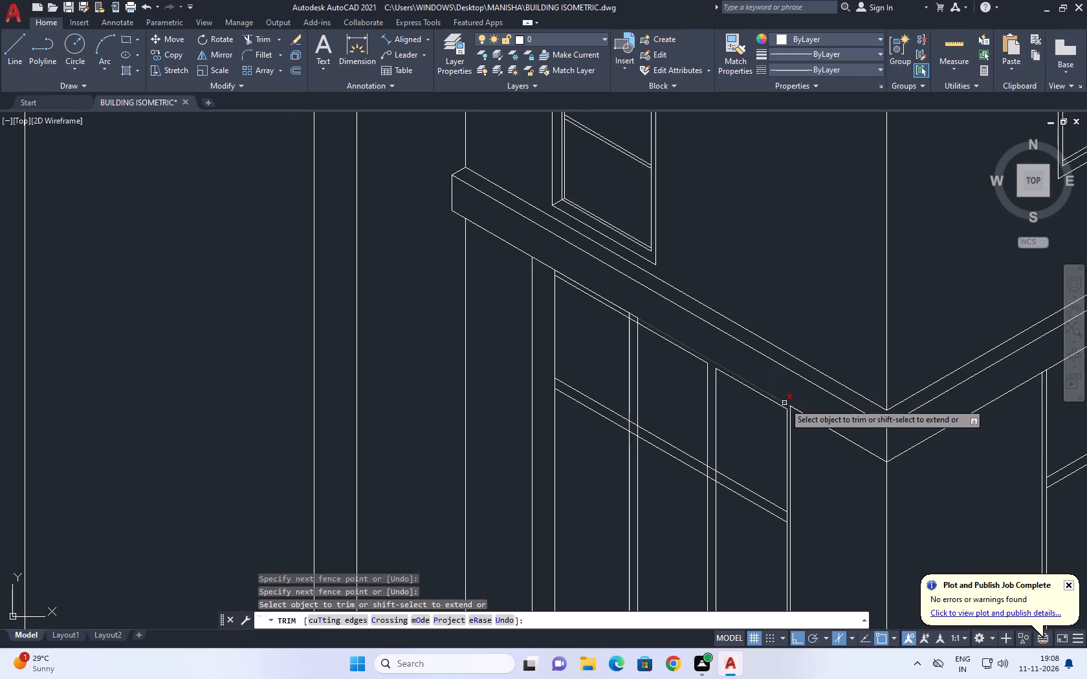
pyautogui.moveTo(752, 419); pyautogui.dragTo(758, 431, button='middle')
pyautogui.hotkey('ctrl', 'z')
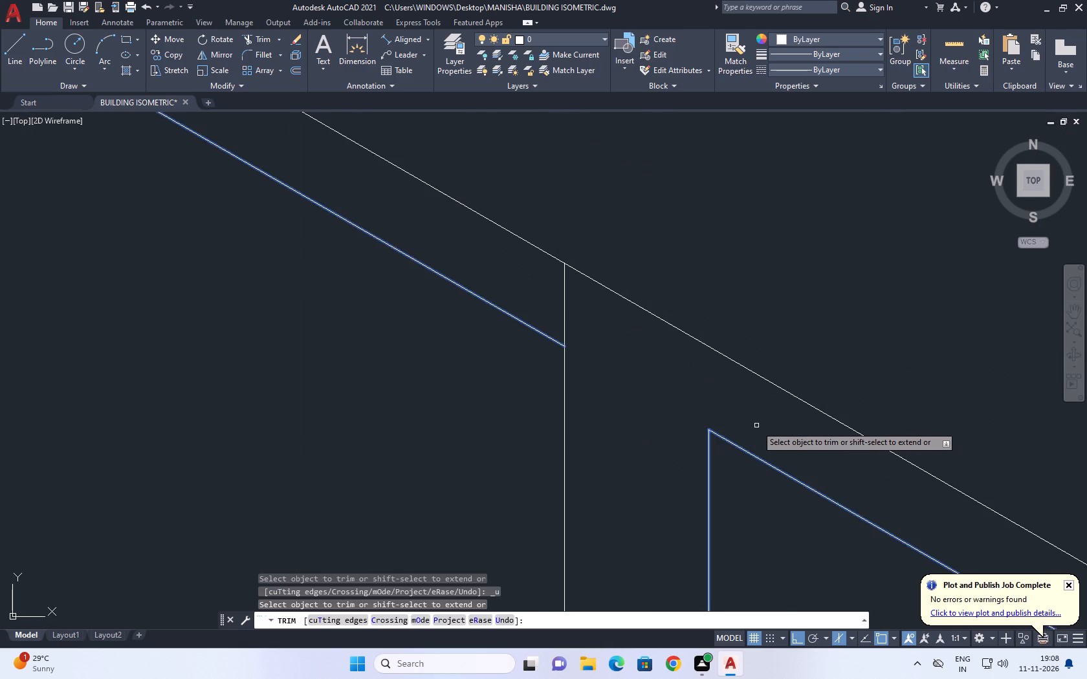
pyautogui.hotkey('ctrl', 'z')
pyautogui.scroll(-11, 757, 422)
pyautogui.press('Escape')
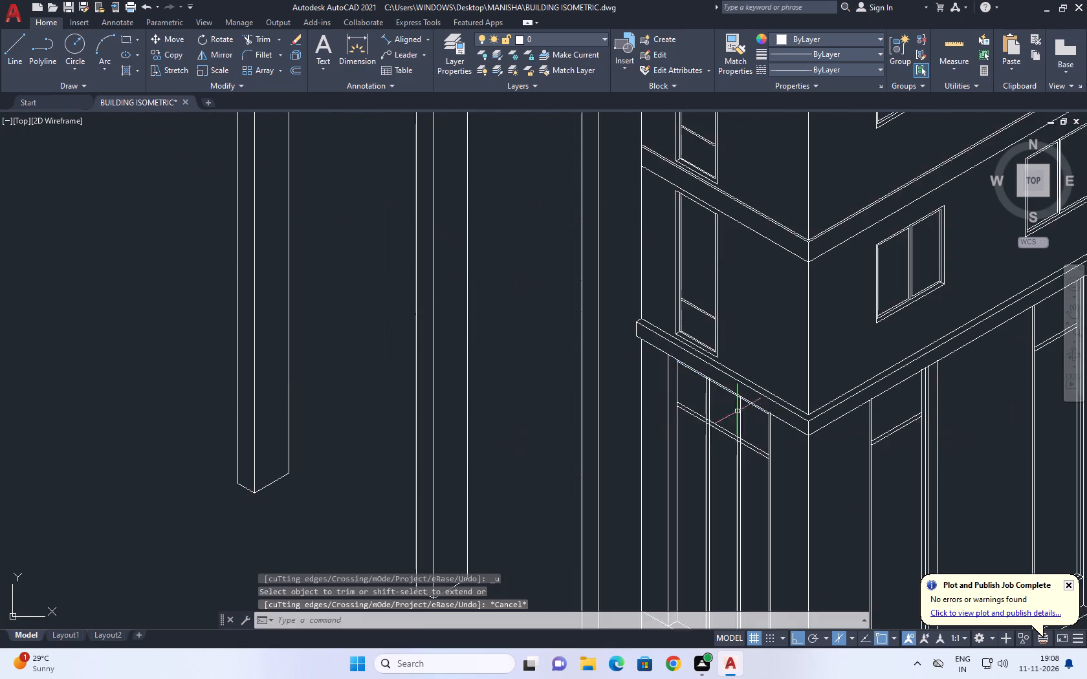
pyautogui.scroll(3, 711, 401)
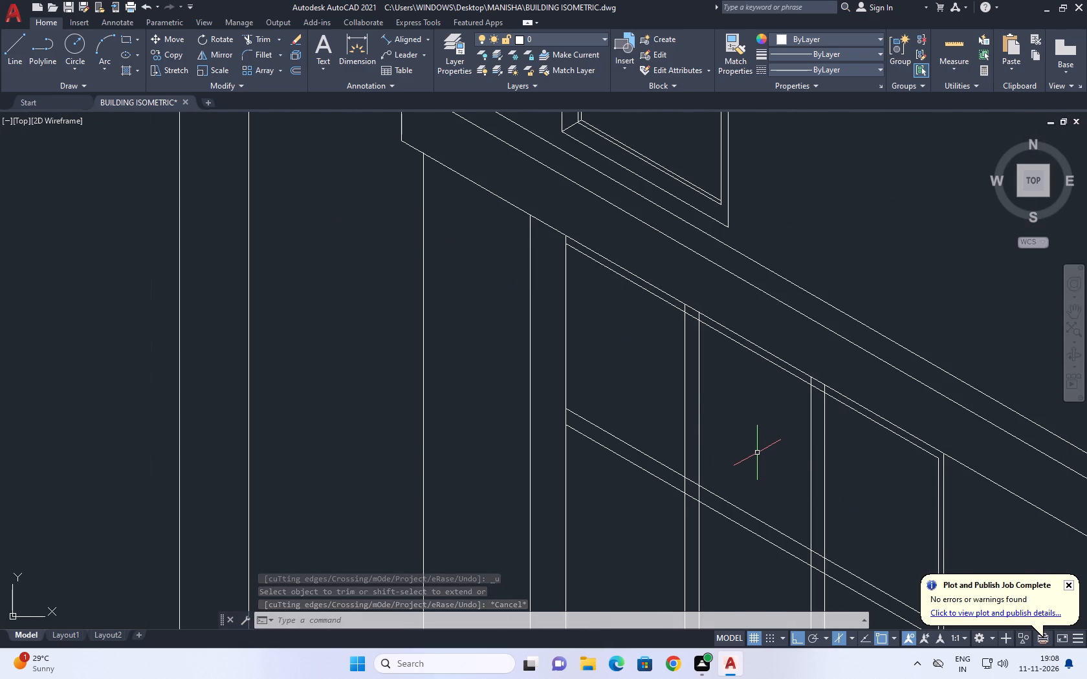
# Stretch the top end of the opening's inner vertical edge beside the corner pier straight up past the band's bottom edge.
pyautogui.scroll(1, 738, 458)
pyautogui.moveTo(736, 459); pyautogui.dragTo(618, 468, button='middle')
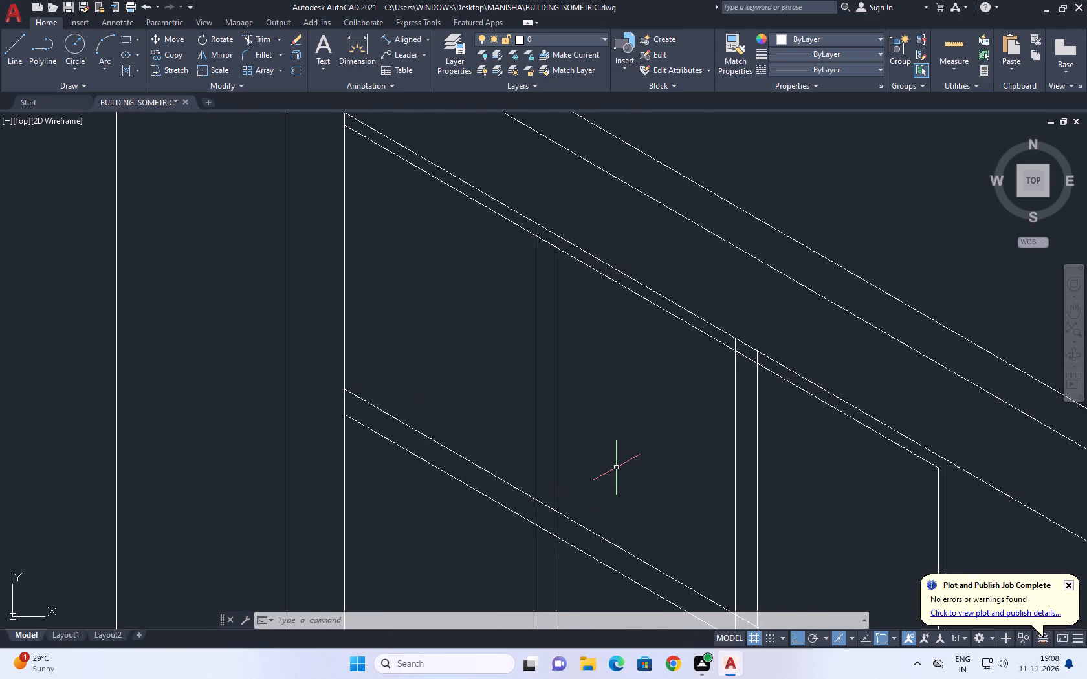
pyautogui.scroll(-1, 616, 468)
pyautogui.moveTo(770, 495); pyautogui.dragTo(732, 475, button='middle')
pyautogui.scroll(2, 773, 478)
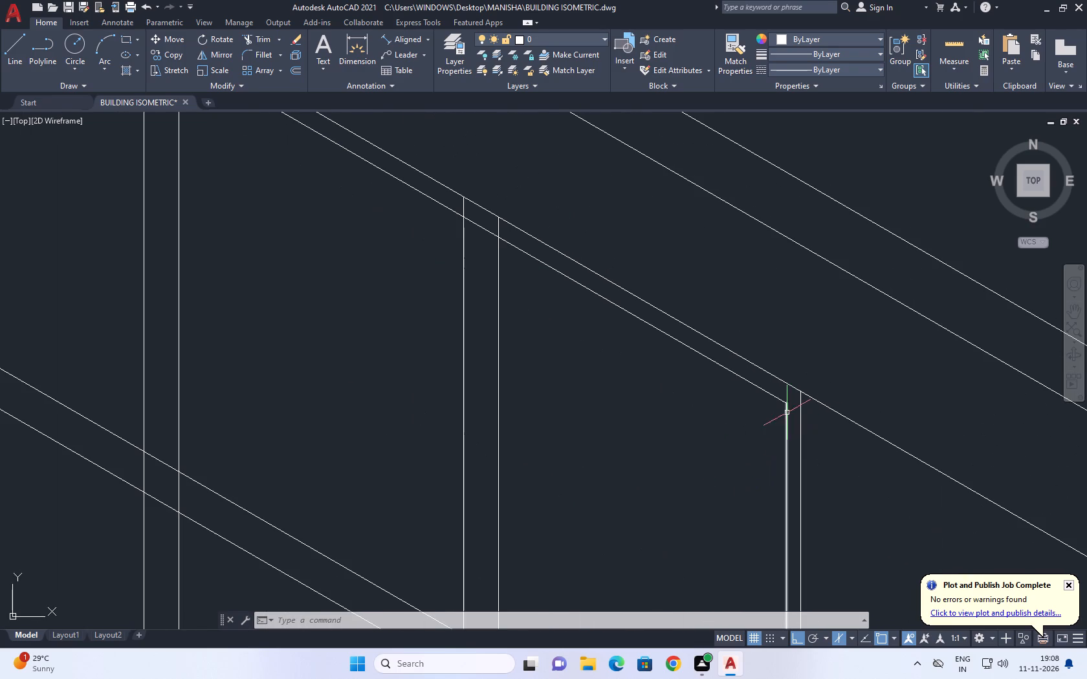
pyautogui.click(786, 412)
pyautogui.scroll(2, 783, 402)
pyautogui.click(784, 412)
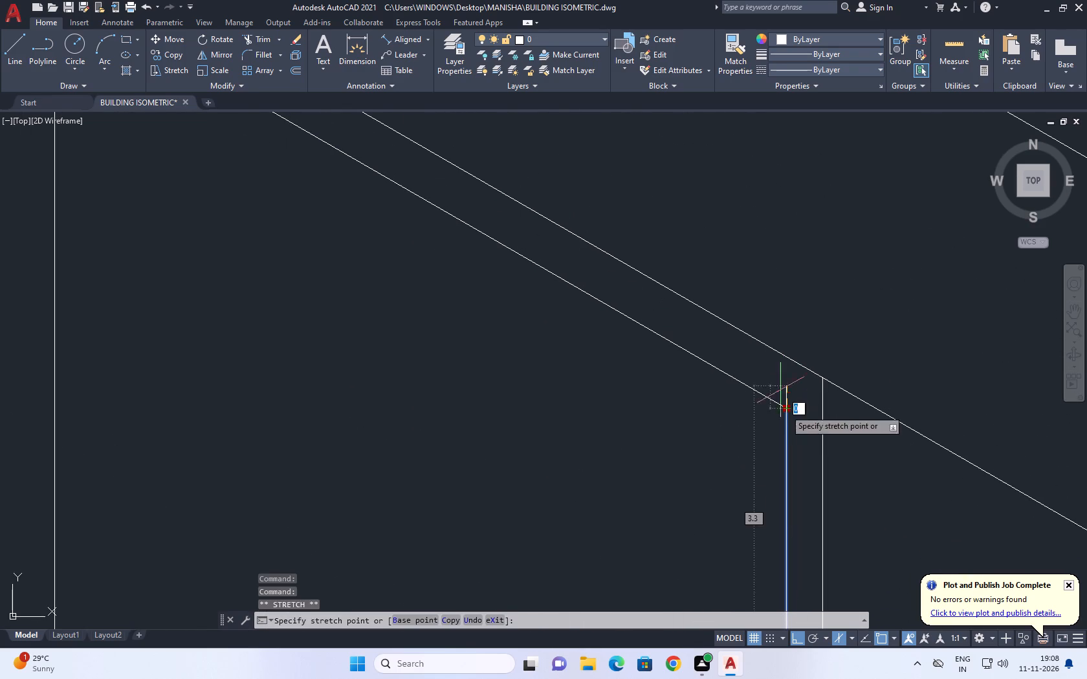
pyautogui.click(782, 341)
pyautogui.rightClick(785, 286)
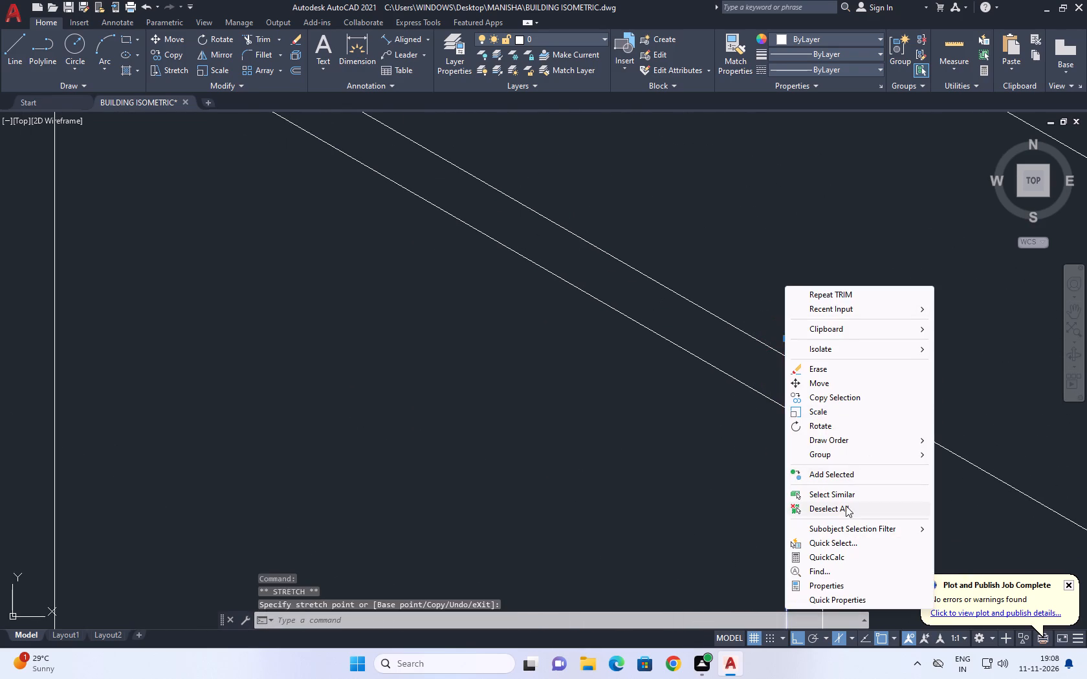
pyautogui.click(846, 512)
# Trim the stretched vertical edge where it projects above the band's bottom edge.
pyautogui.click(264, 39)
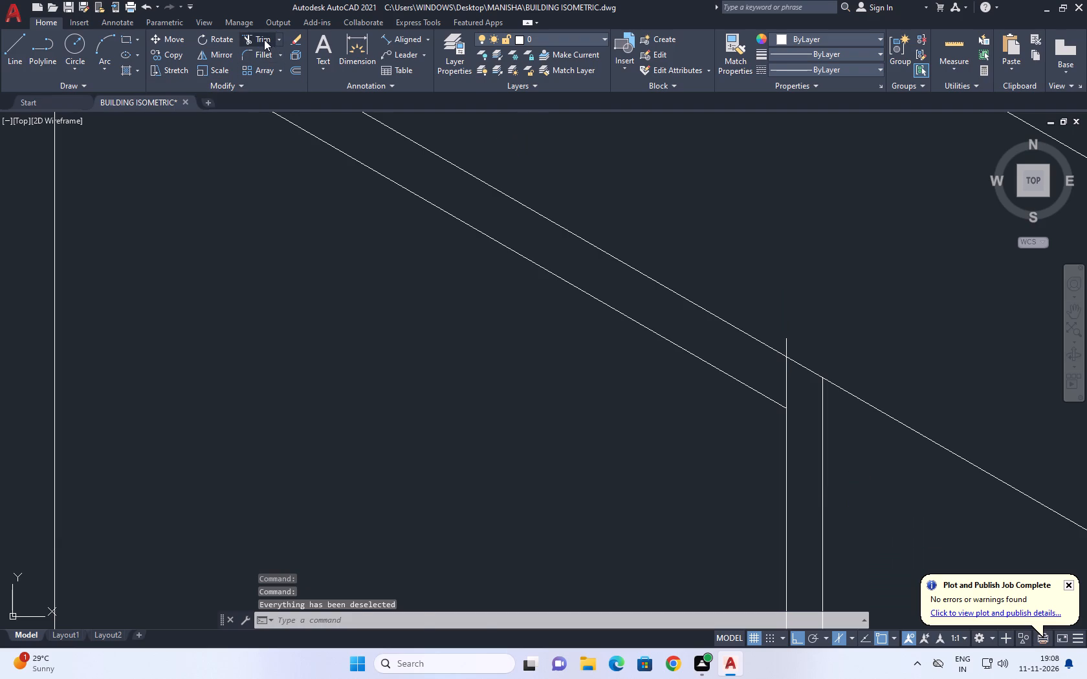
pyautogui.scroll(3, 773, 365)
pyautogui.click(825, 301)
pyautogui.click(763, 267)
pyautogui.rightClick(777, 241)
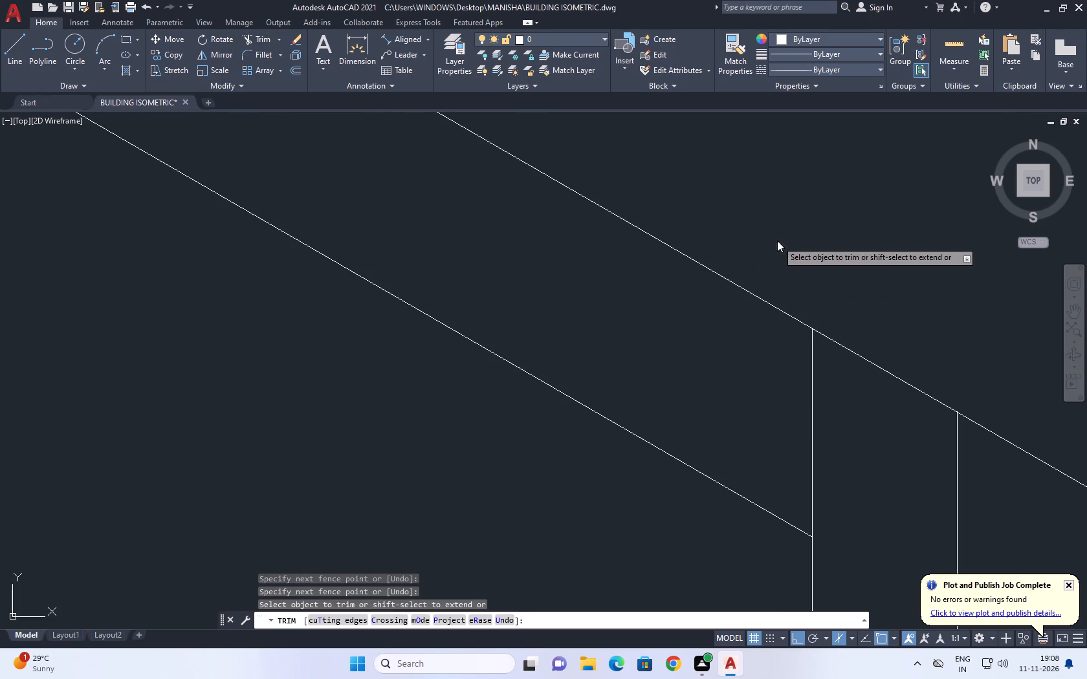
pyautogui.click(815, 253)
# Trim both doubled mullions between the head line and the band's bottom edge so that they stop at the head line.
pyautogui.scroll(-9, 795, 259)
pyautogui.scroll(2, 766, 248)
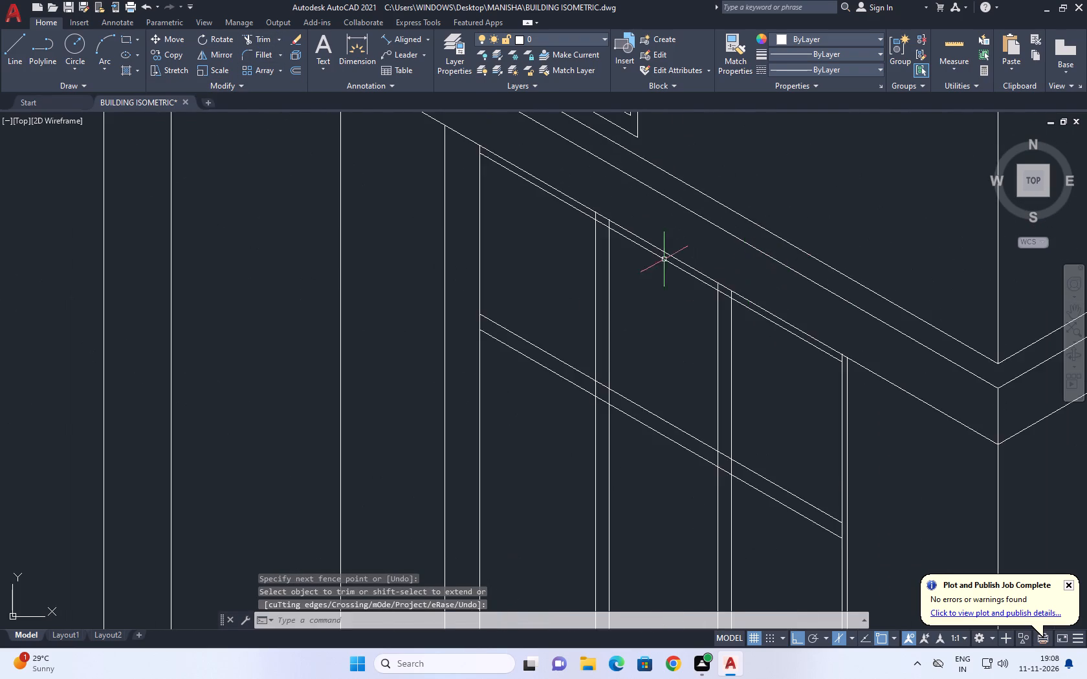
pyautogui.moveTo(627, 237); pyautogui.dragTo(646, 289, button='middle')
pyautogui.click(253, 41)
pyautogui.scroll(1, 603, 272)
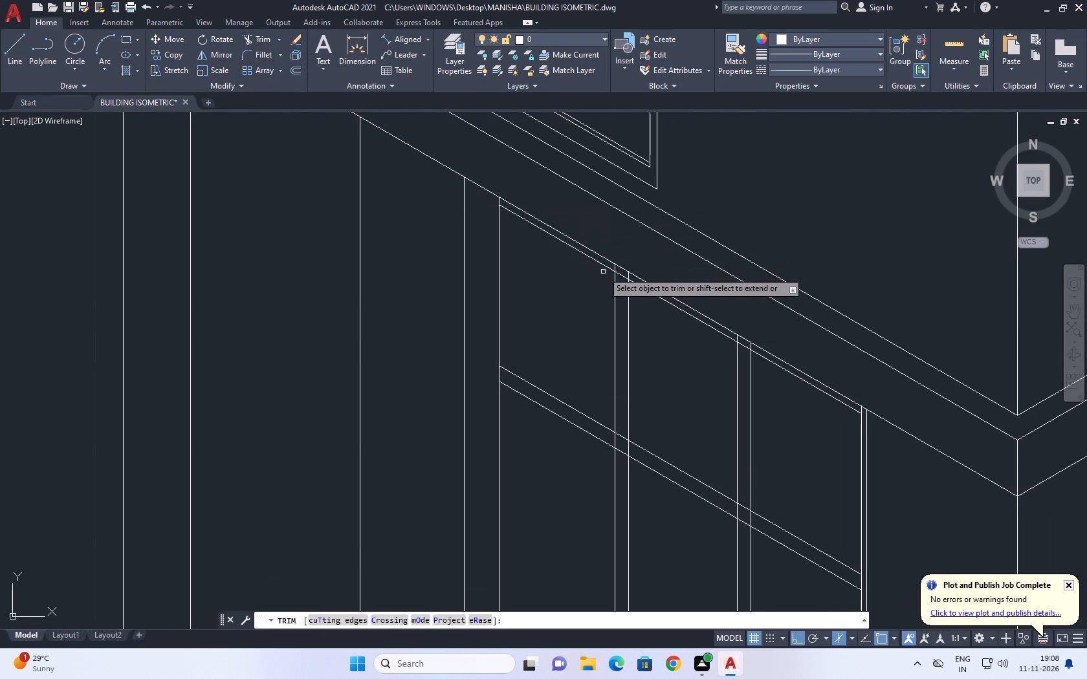
pyautogui.scroll(2, 603, 272)
pyautogui.moveTo(676, 267); pyautogui.dragTo(513, 259, button='middle')
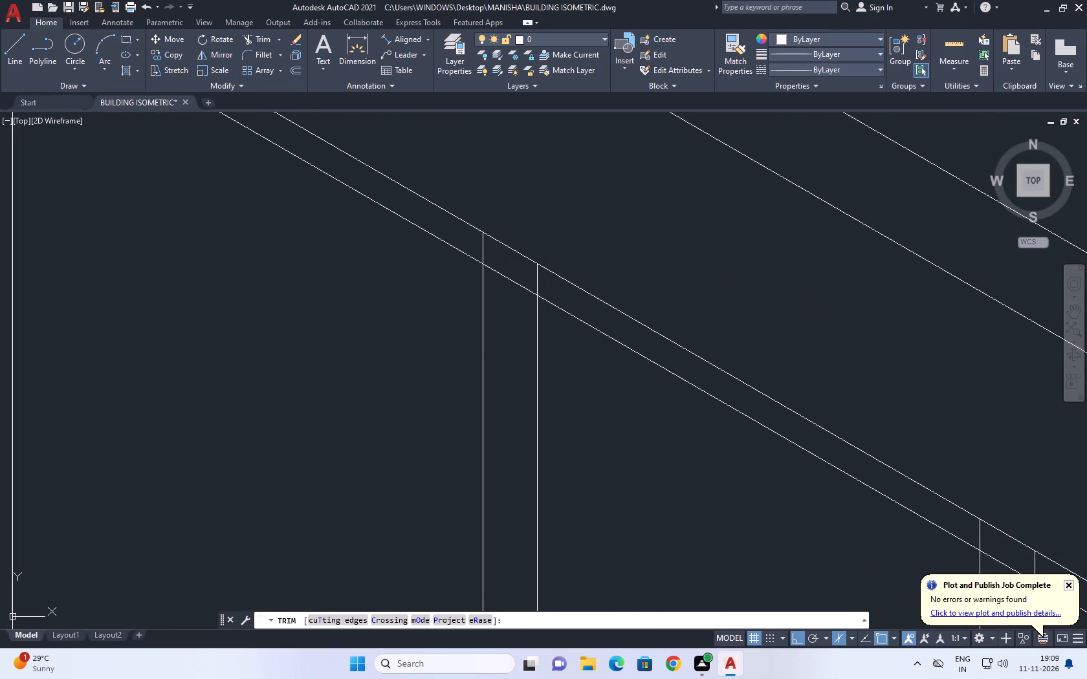
pyautogui.click(457, 237)
pyautogui.moveTo(565, 294); pyautogui.dragTo(577, 316)
pyautogui.scroll(-4, 538, 244)
pyautogui.scroll(6, 625, 303)
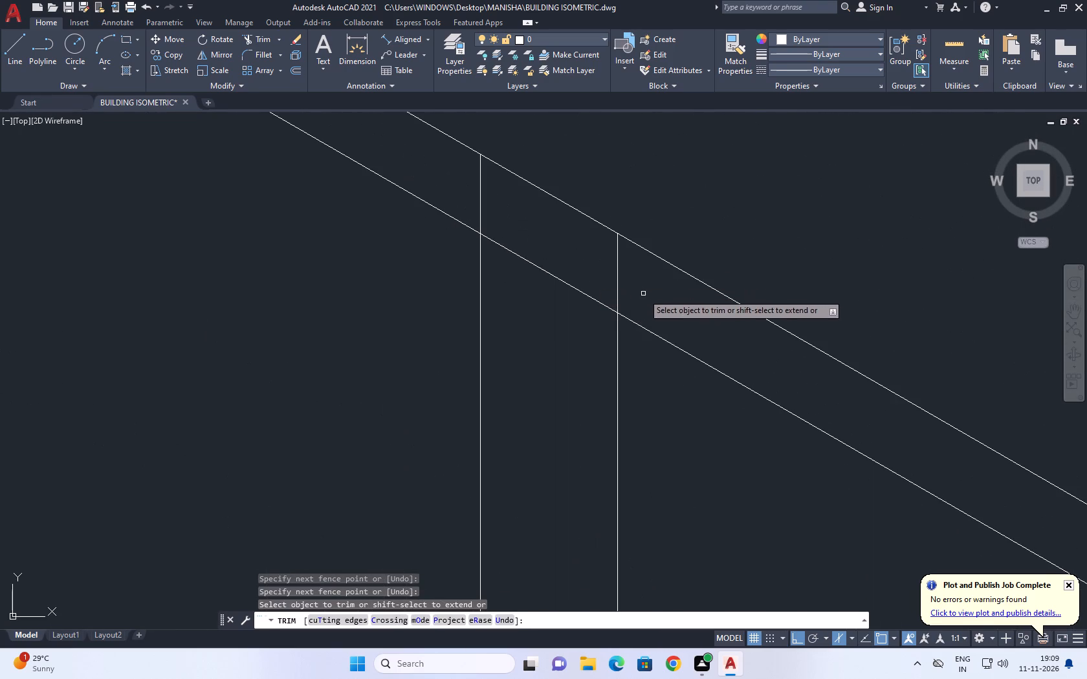
pyautogui.click(644, 294)
pyautogui.click(462, 194)
pyautogui.rightClick(583, 185)
pyautogui.click(631, 208)
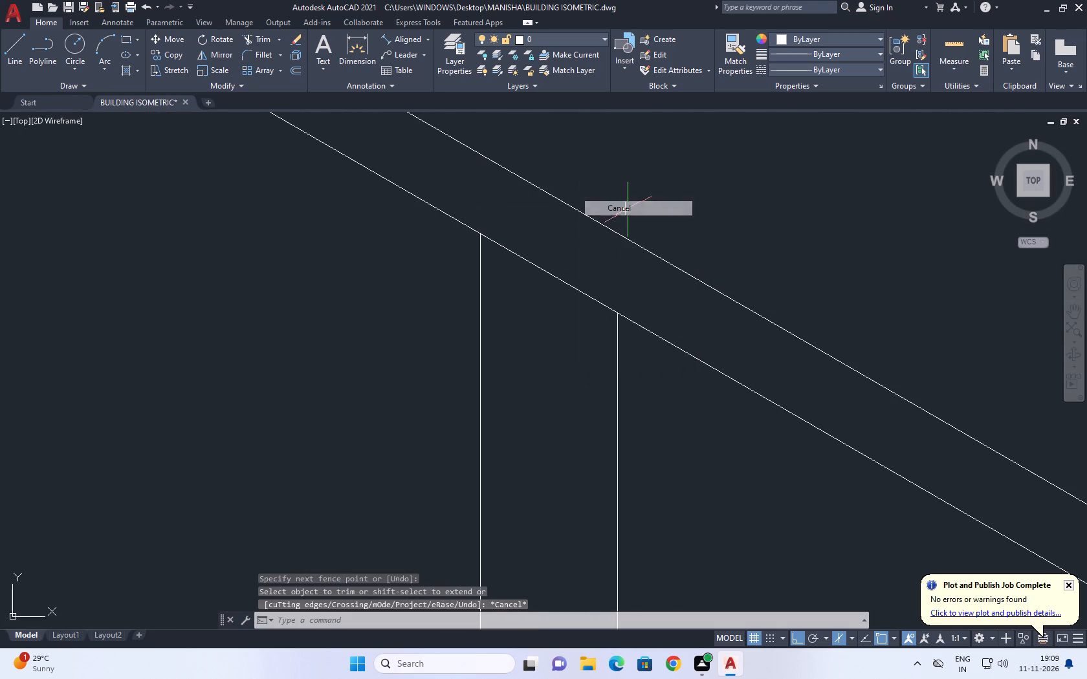
# Copy the opening's recessed vertical edge farthest from the corner pier 0.05 inward along the 30° isometric axis.
pyautogui.scroll(-5, 631, 212)
pyautogui.scroll(-2, 742, 242)
pyautogui.moveTo(749, 255); pyautogui.dragTo(756, 279, button='middle')
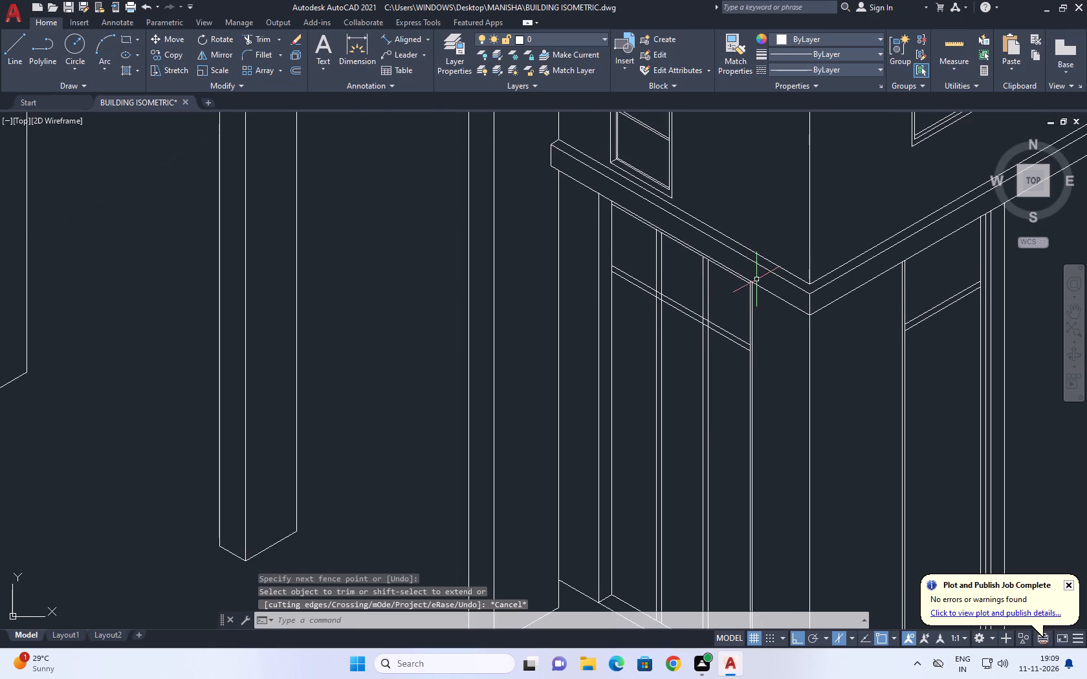
pyautogui.moveTo(618, 386); pyautogui.dragTo(688, 419, button='middle')
pyautogui.scroll(-1, 688, 418)
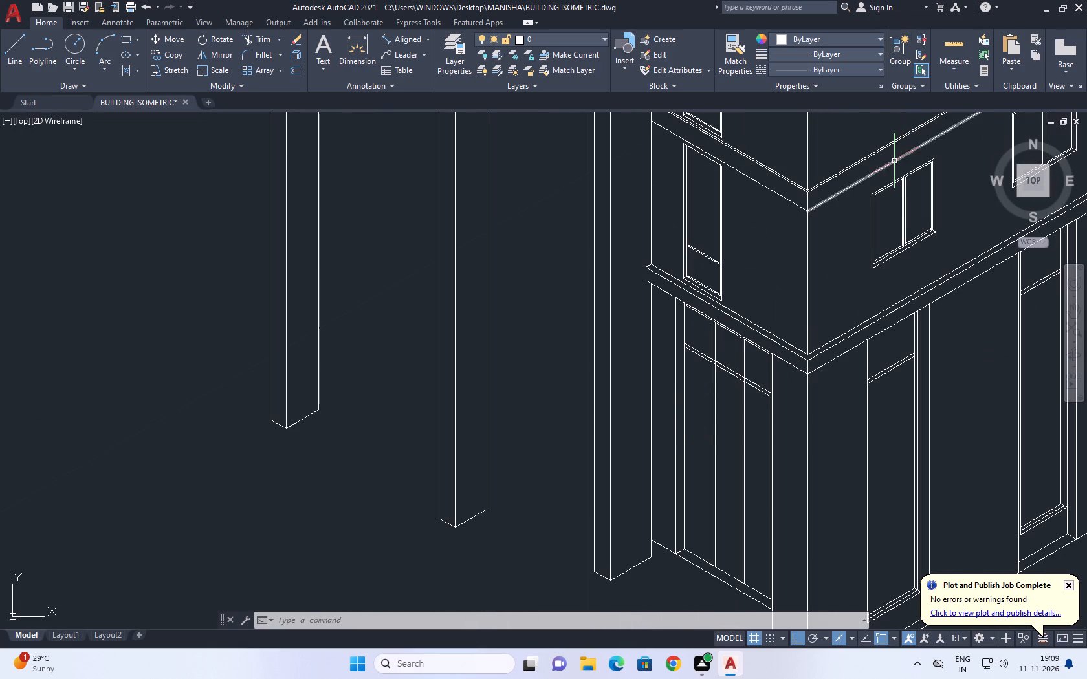
pyautogui.scroll(1, 690, 381)
pyautogui.moveTo(680, 356); pyautogui.dragTo(698, 290, button='middle')
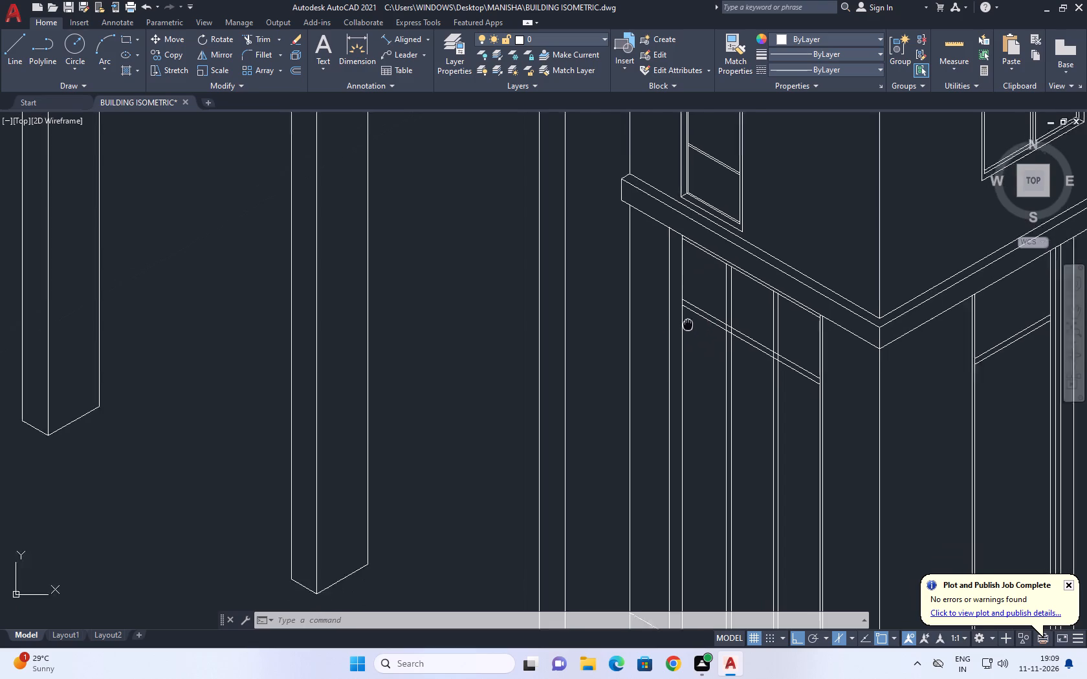
pyautogui.moveTo(698, 290); pyautogui.dragTo(718, 215, button='middle')
pyautogui.click(717, 268)
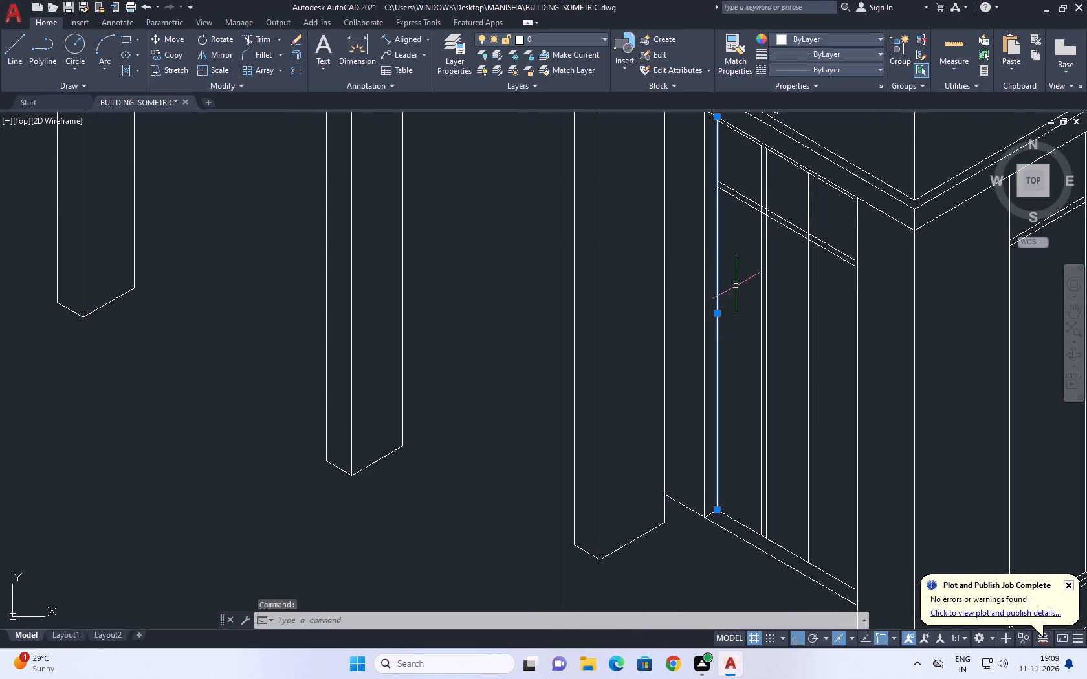
pyautogui.moveTo(743, 290); pyautogui.dragTo(782, 308, button='middle')
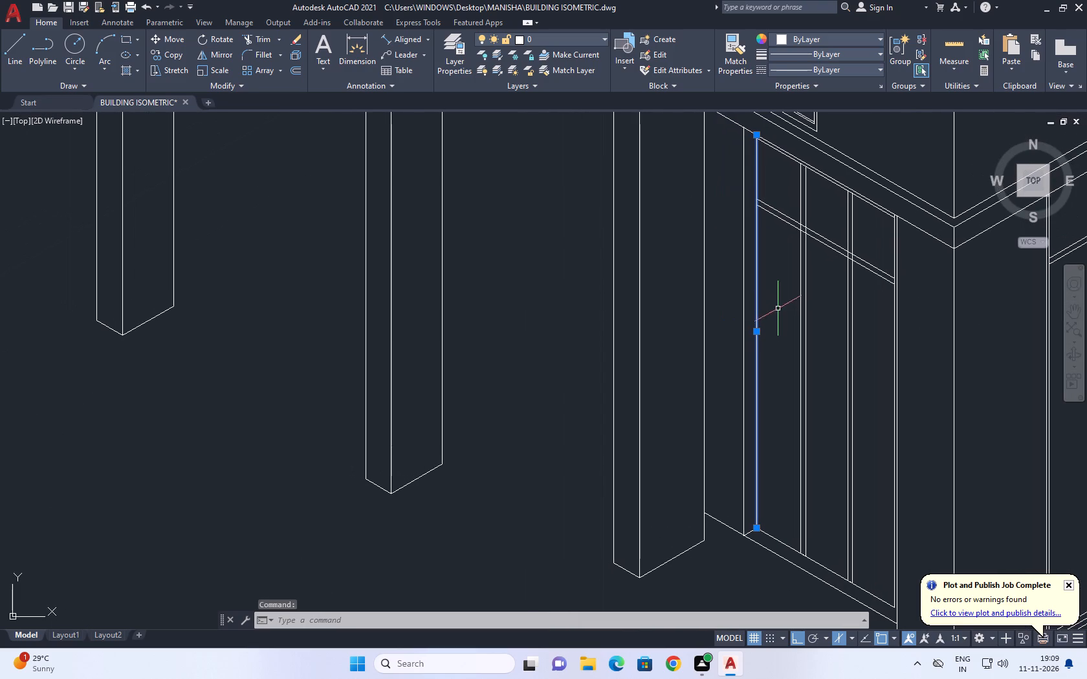
pyautogui.scroll(-1, 781, 323)
pyautogui.moveTo(769, 431); pyautogui.dragTo(780, 446, button='middle')
pyautogui.scroll(1, 779, 446)
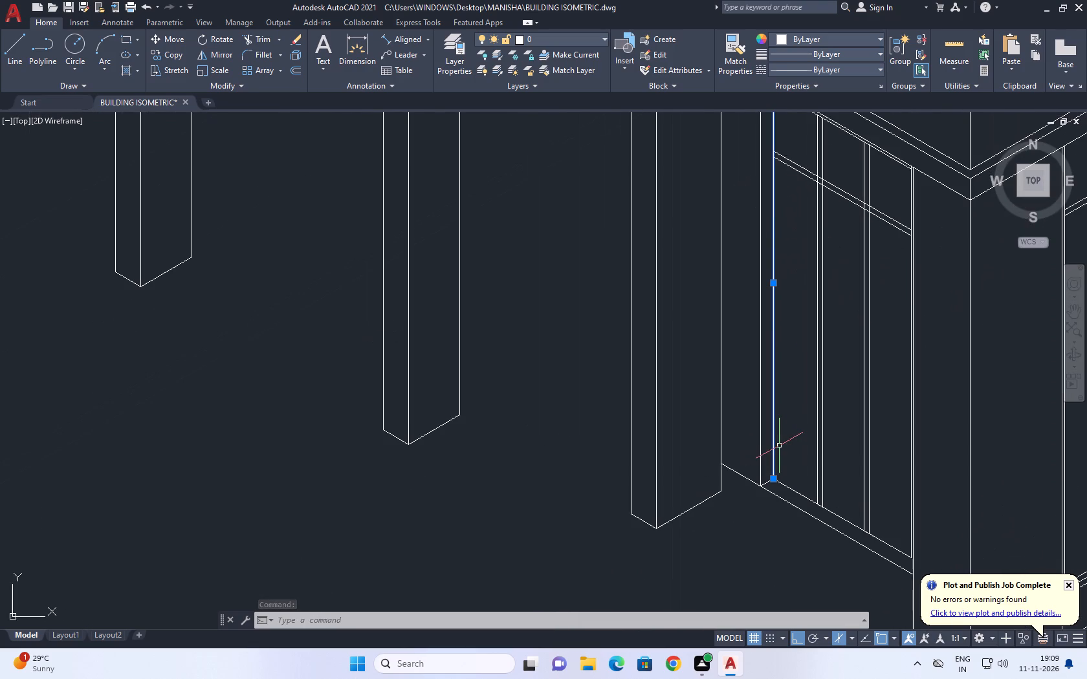
pyautogui.press('c')
pyautogui.press('o')
pyautogui.press('space')
pyautogui.scroll(2, 776, 439)
pyautogui.click(775, 427)
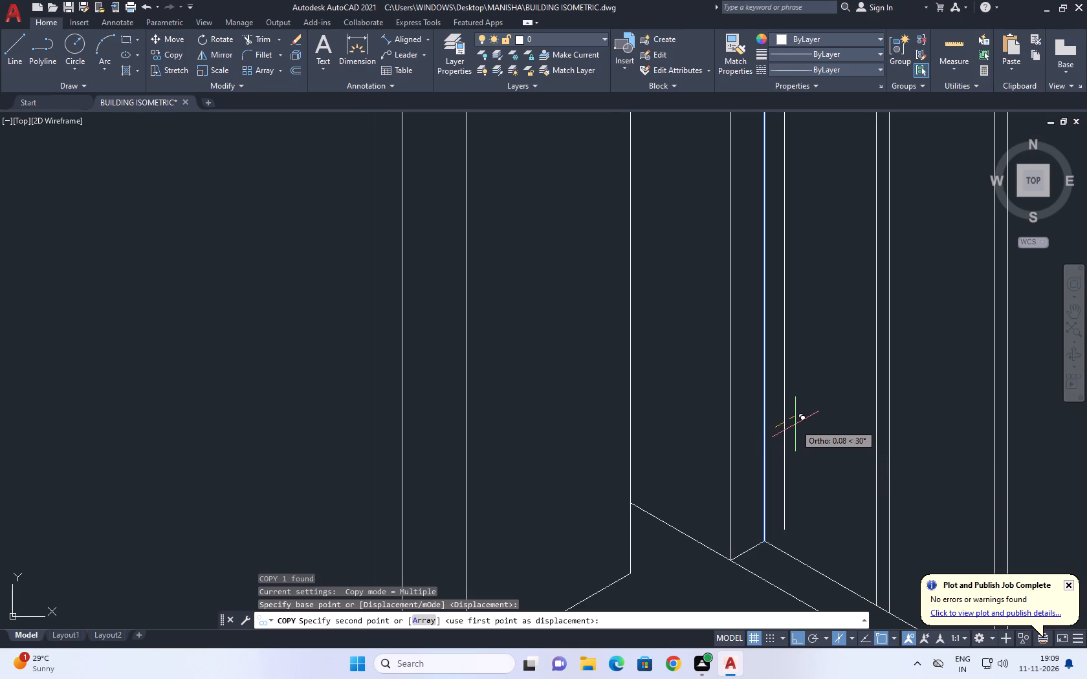
pyautogui.write('0.05')
pyautogui.press('Return')
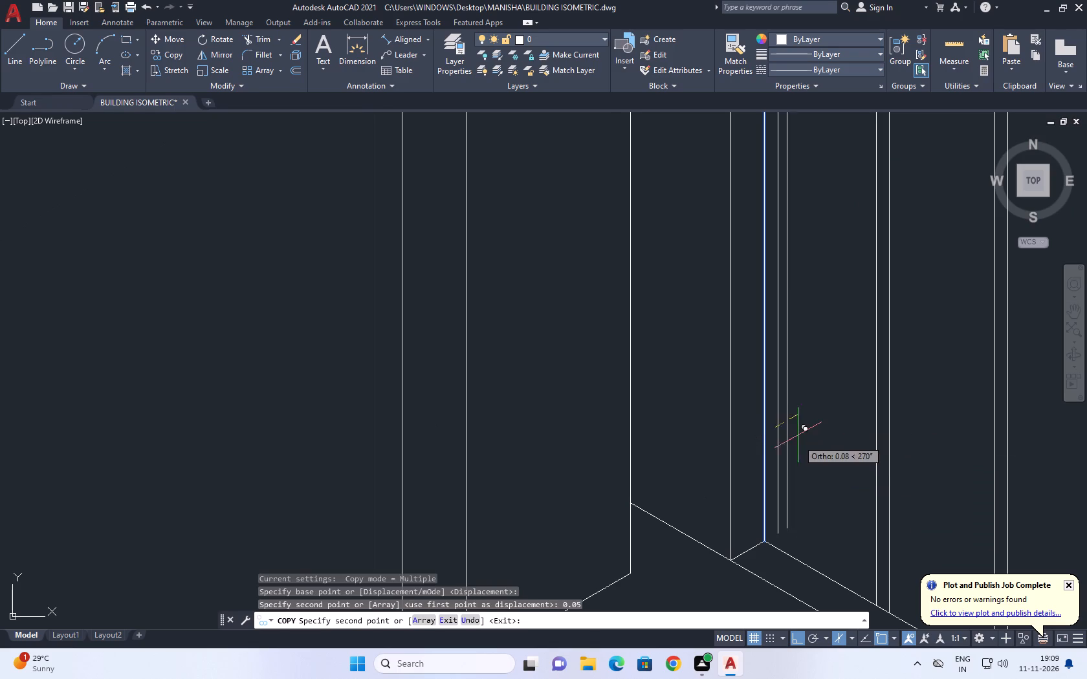
pyautogui.press('Escape')
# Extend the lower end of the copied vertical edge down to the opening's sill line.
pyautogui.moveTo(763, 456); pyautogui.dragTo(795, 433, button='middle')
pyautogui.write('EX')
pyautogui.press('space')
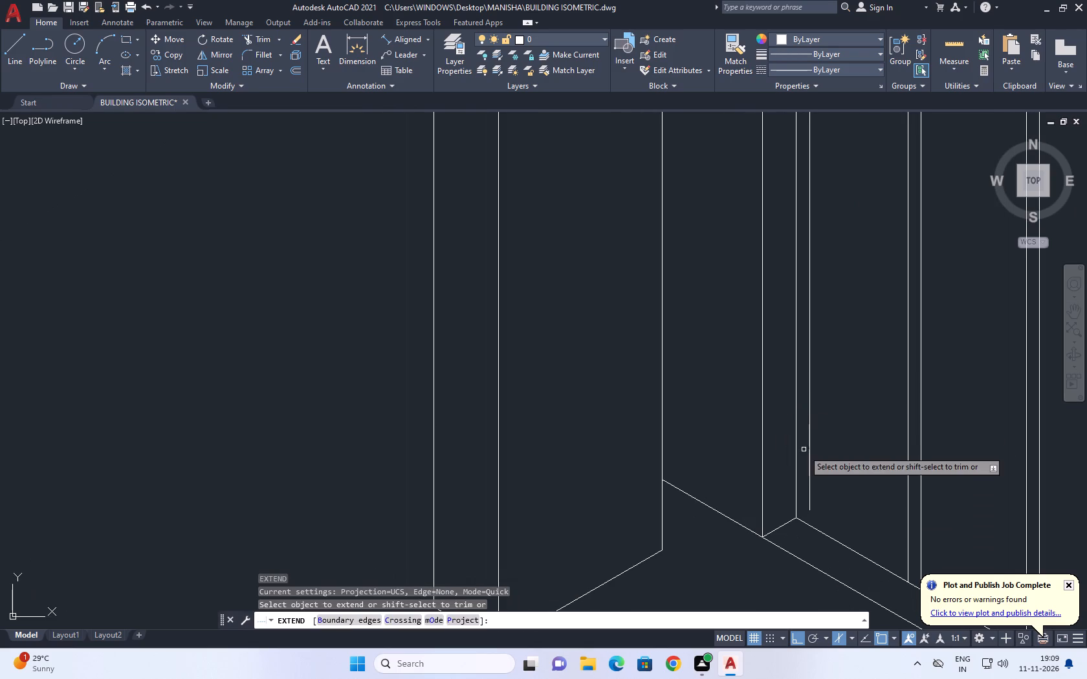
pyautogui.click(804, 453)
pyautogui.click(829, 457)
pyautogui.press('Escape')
# Draw a short 30° line from the foot of the recessed vertical edge, continuing the sill return past the copied edge.
pyautogui.scroll(-2, 824, 445)
pyautogui.moveTo(823, 349); pyautogui.dragTo(839, 406, button='middle')
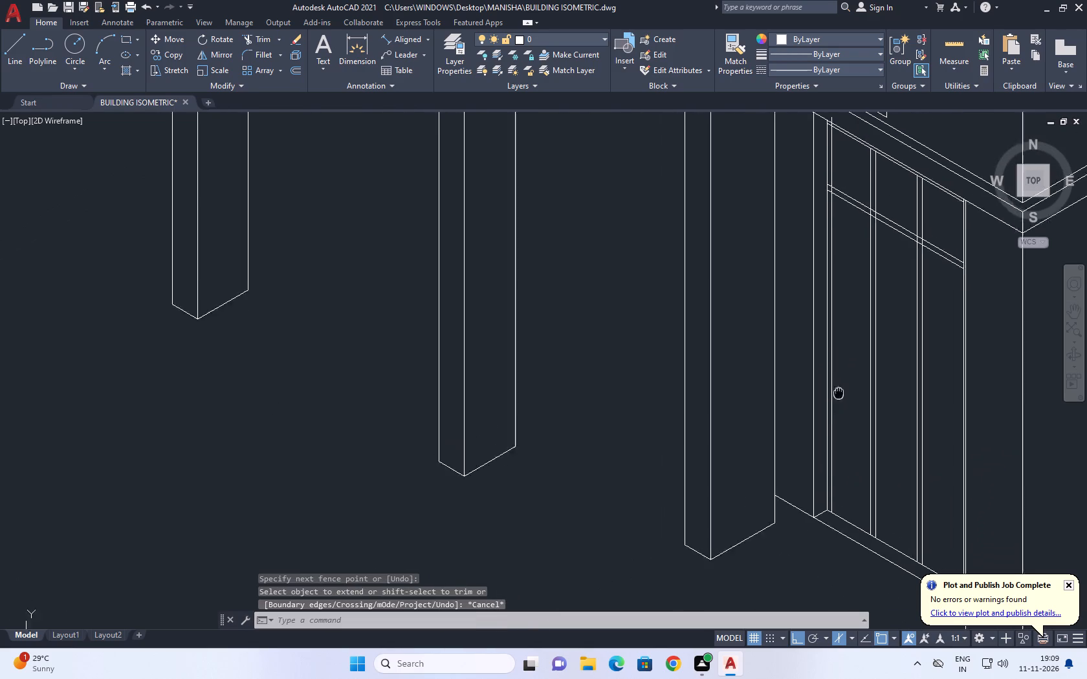
pyautogui.moveTo(839, 406); pyautogui.dragTo(841, 415, button='middle')
pyautogui.press('l')
pyautogui.press('space')
pyautogui.scroll(2, 820, 546)
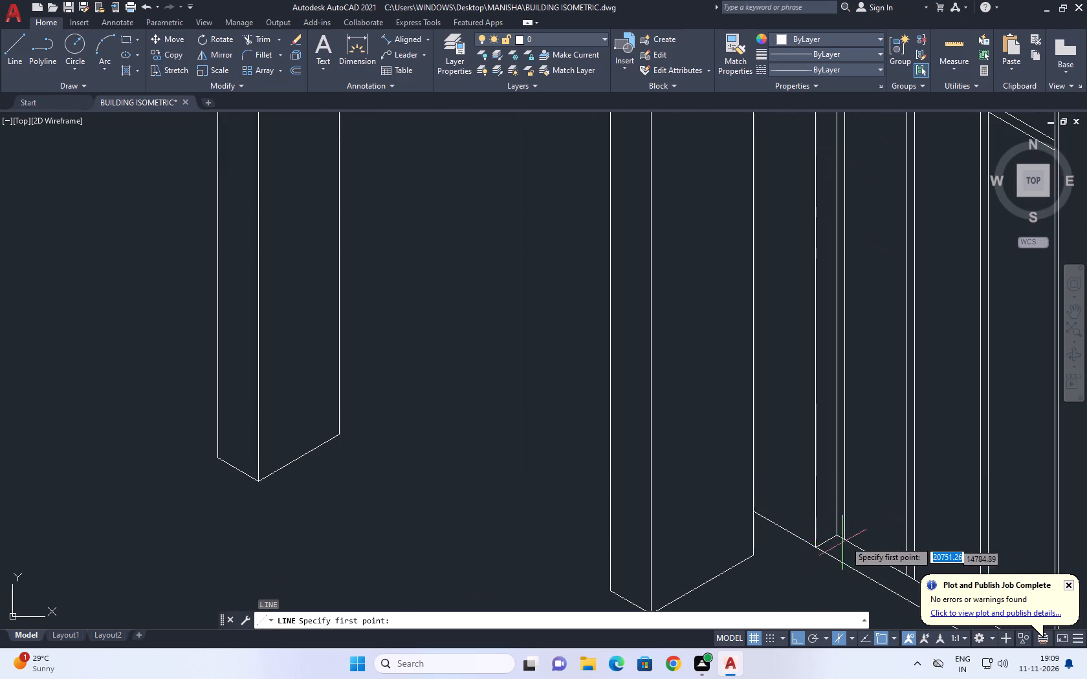
pyautogui.scroll(1, 849, 540)
pyautogui.moveTo(793, 541); pyautogui.dragTo(800, 538)
pyautogui.click(841, 524)
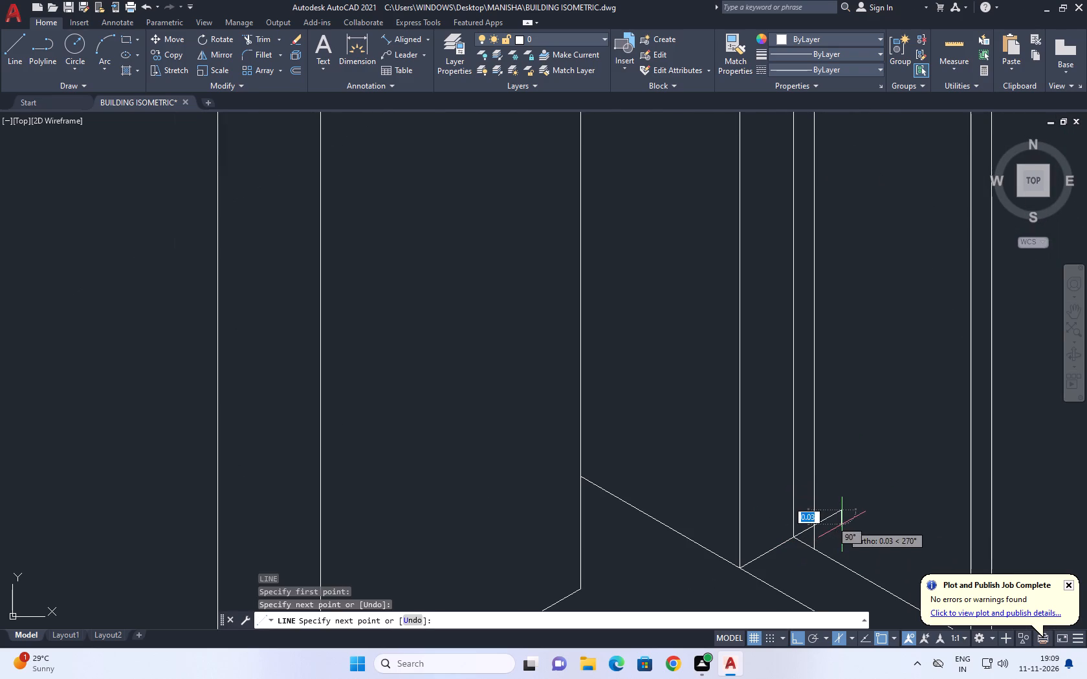
pyautogui.press('Escape')
# Trim the copied vertical edge below the short 30° line and that line's overhang beyond the edge.
pyautogui.press('t')
pyautogui.press('r')
pyautogui.press('space')
pyautogui.click(808, 541)
pyautogui.click(836, 525)
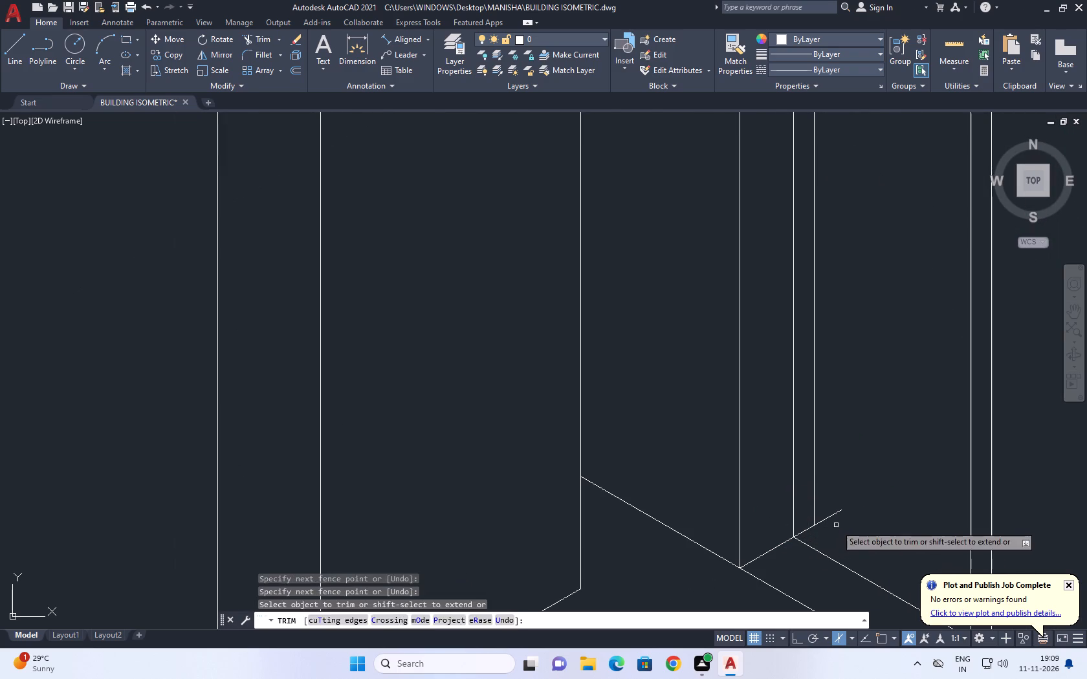
pyautogui.click(835, 518)
pyautogui.click(835, 506)
pyautogui.scroll(-3, 833, 485)
pyautogui.moveTo(943, 533); pyautogui.dragTo(939, 525, button='middle')
pyautogui.press('space')
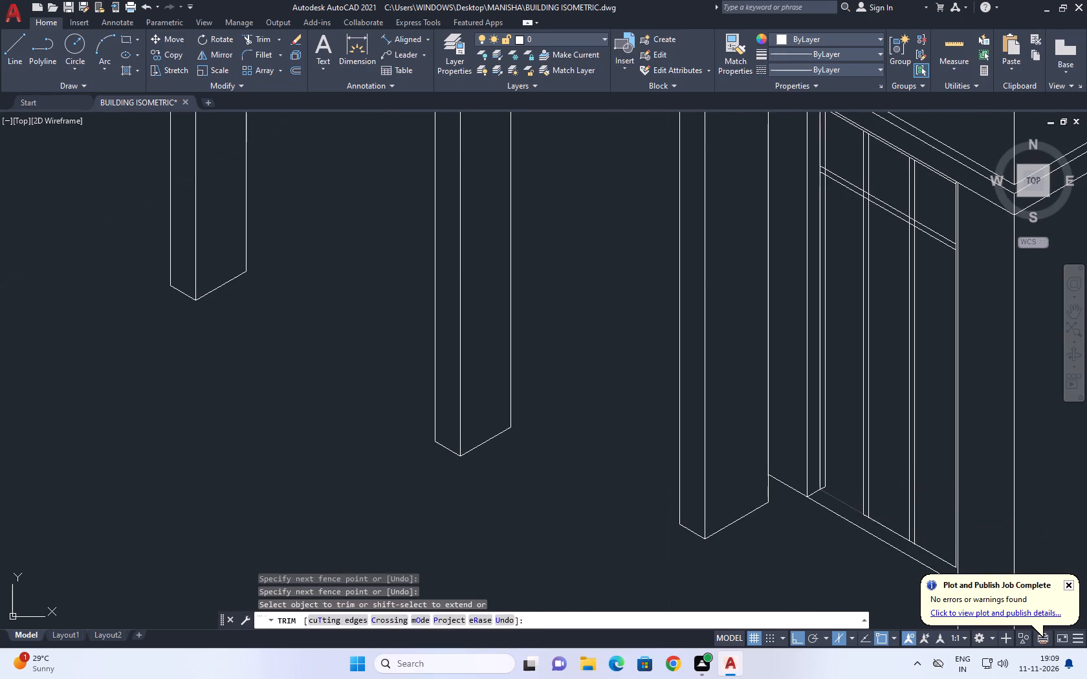
# Copy the opening's recessed sill line from the foot of the recessed edge to the foot of the copied edge.
pyautogui.scroll(1, 817, 513)
pyautogui.click(833, 478)
pyautogui.click(829, 487)
pyautogui.moveTo(888, 493); pyautogui.dragTo(853, 502, button='middle')
pyautogui.scroll(1, 865, 502)
pyautogui.press('c')
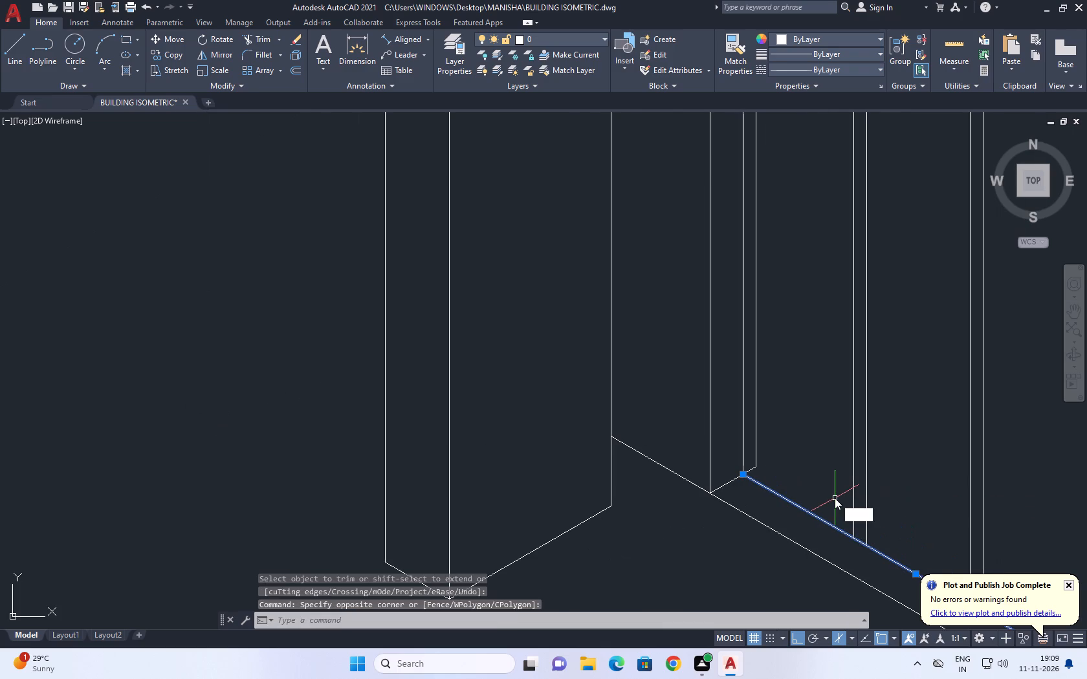
pyautogui.write('O')
pyautogui.press('space')
pyautogui.scroll(3, 785, 484)
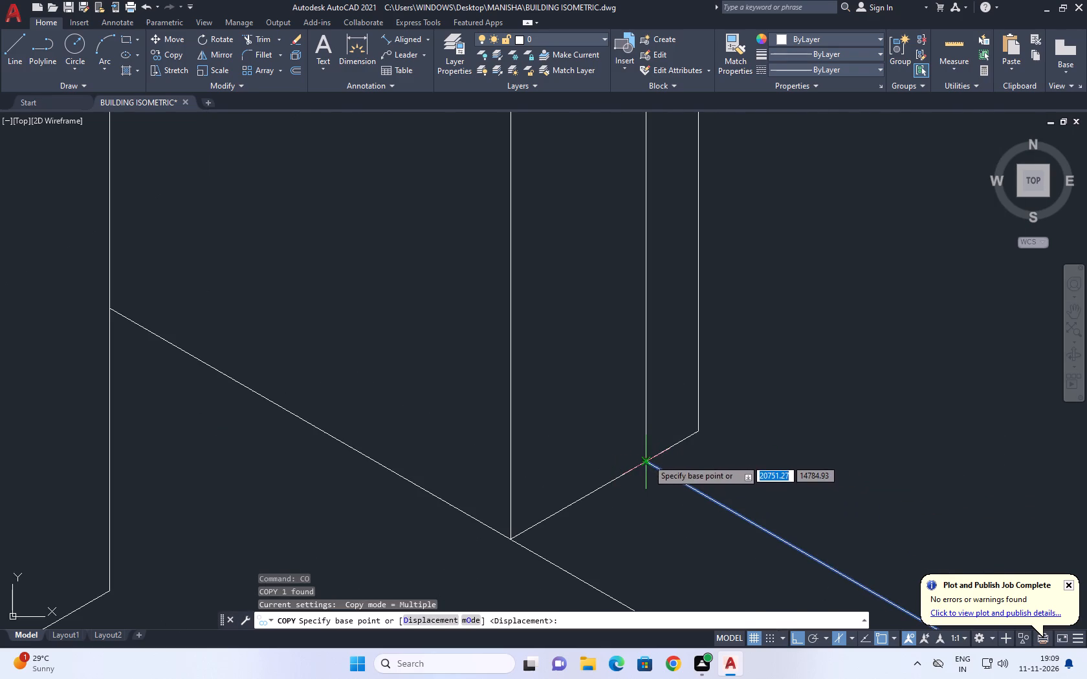
pyautogui.click(648, 460)
pyautogui.click(696, 435)
pyautogui.scroll(-4, 691, 405)
pyautogui.press('space')
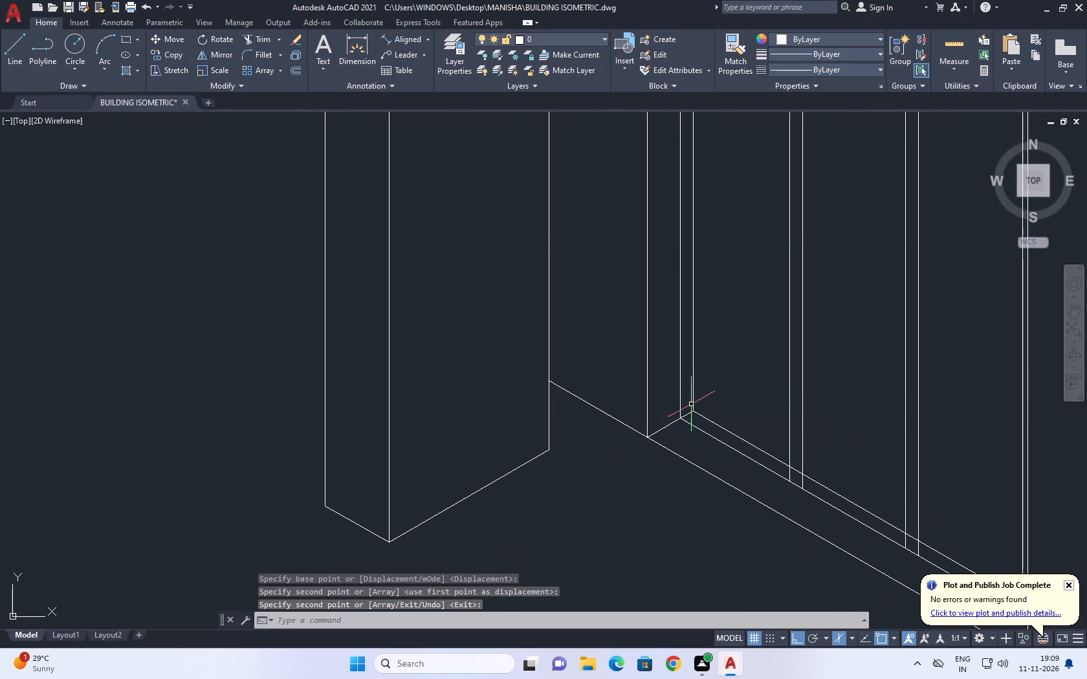
# Trim the feet of both doubled mullions between the copied sill line and the original one.
pyautogui.moveTo(885, 516); pyautogui.dragTo(856, 495, button='middle')
pyautogui.scroll(-1, 769, 446)
pyautogui.write('TR')
pyautogui.press('space')
pyautogui.scroll(2, 738, 434)
pyautogui.scroll(2, 800, 489)
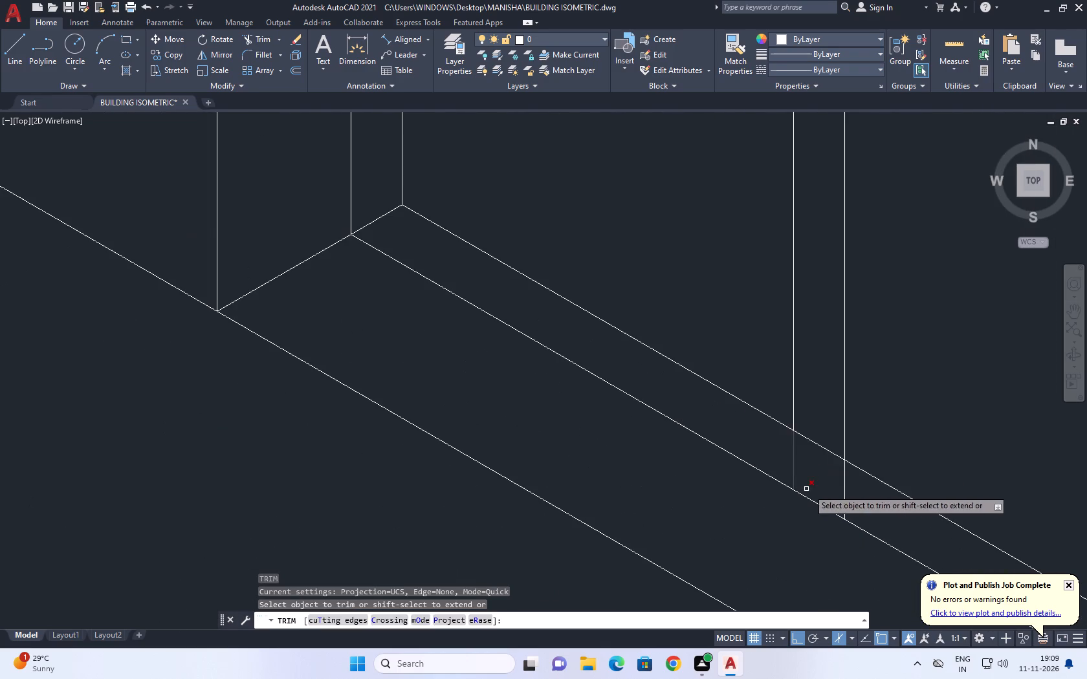
pyautogui.click(850, 499)
pyautogui.click(755, 442)
pyautogui.scroll(-4, 679, 402)
pyautogui.scroll(3, 811, 485)
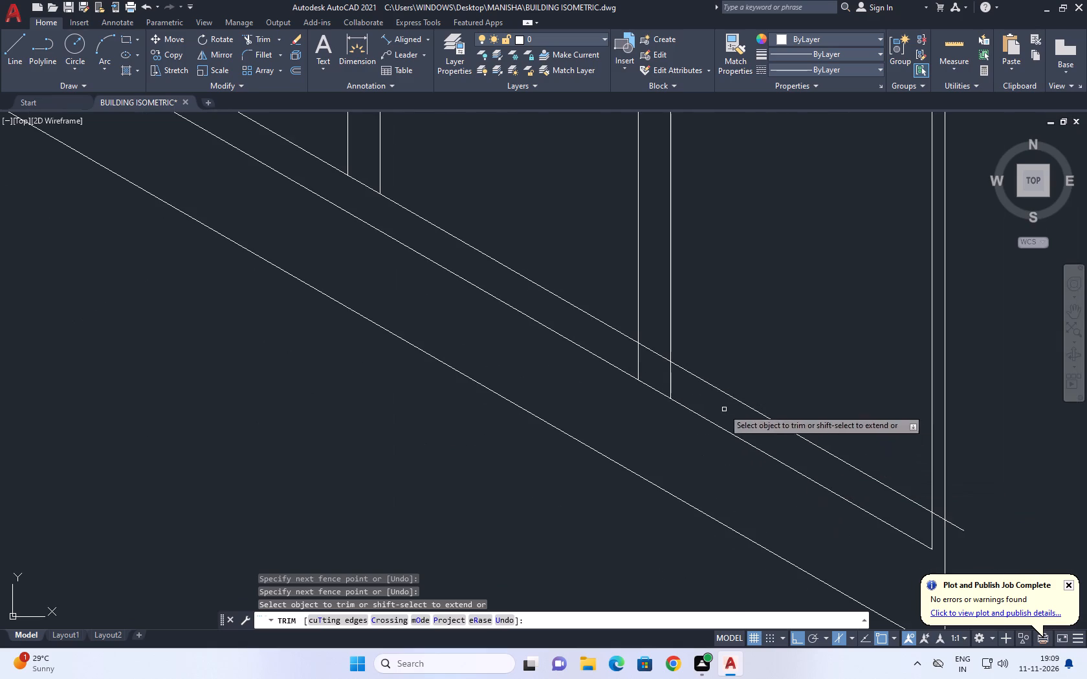
pyautogui.click(719, 400)
pyautogui.click(622, 347)
# Trim the copied sill line's overhang past the opening's inner vertical edge at the corner pier.
pyautogui.moveTo(820, 521); pyautogui.dragTo(712, 421, button='middle')
pyautogui.scroll(1, 739, 389)
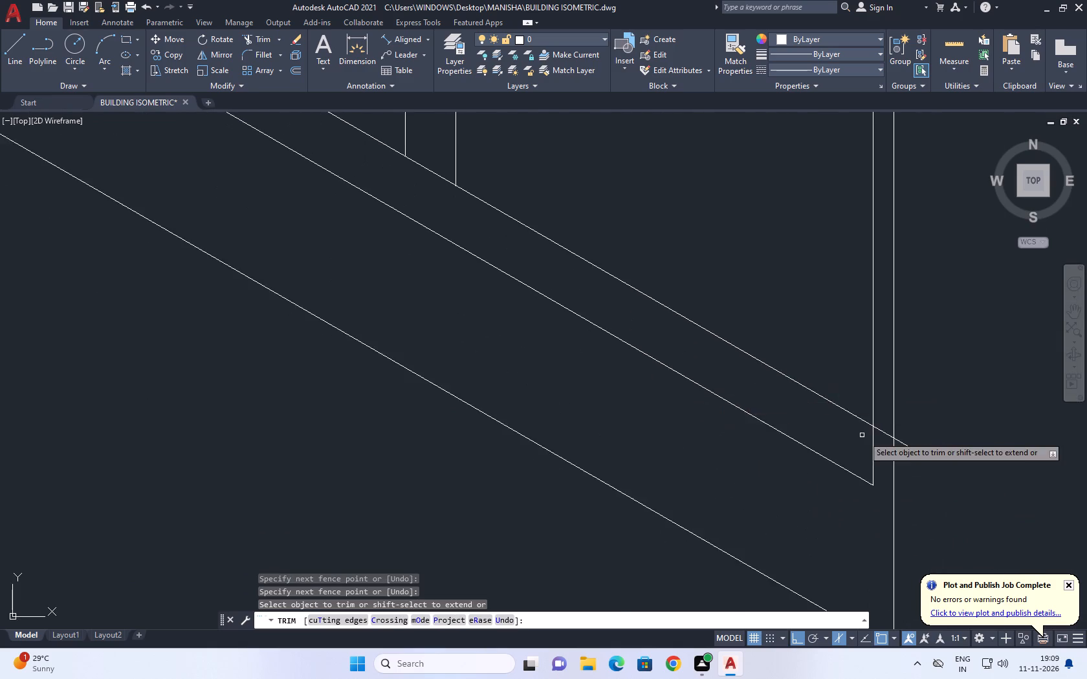
pyautogui.scroll(1, 870, 440)
pyautogui.click(891, 429)
pyautogui.click(944, 450)
pyautogui.click(930, 470)
pyautogui.scroll(-8, 891, 435)
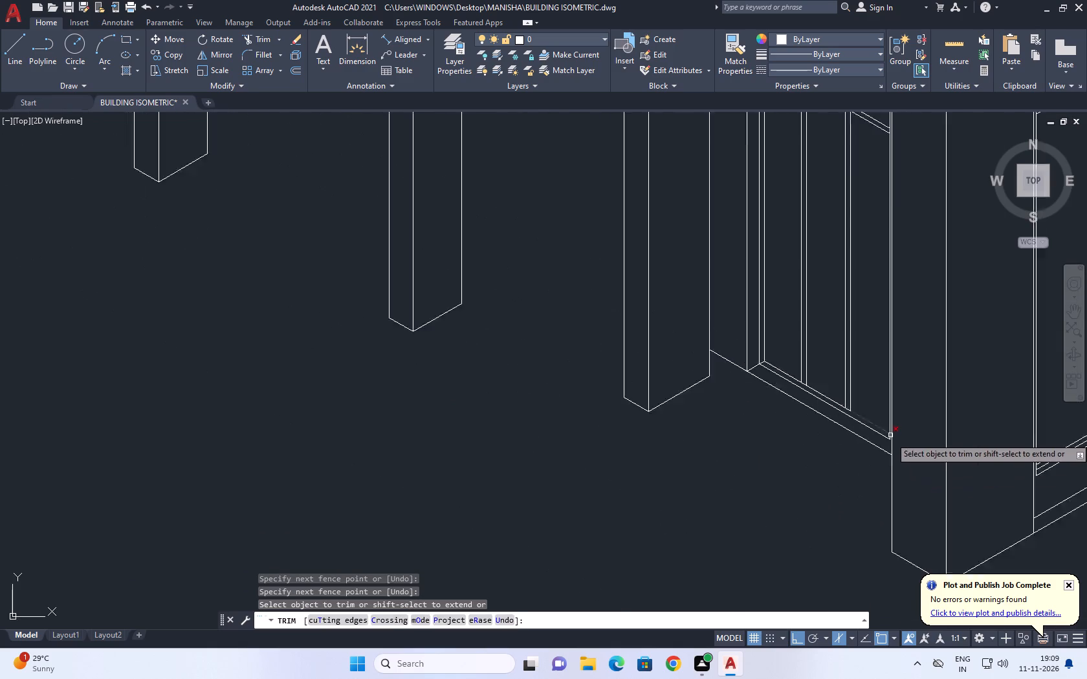
pyautogui.press('Escape')
# Trim the copied recessed edge above the soffit line and the recessed head line's overhang beyond that edge at the opening's upper corner.
pyautogui.scroll(5, 887, 448)
pyautogui.moveTo(886, 400); pyautogui.dragTo(965, 572, button='middle')
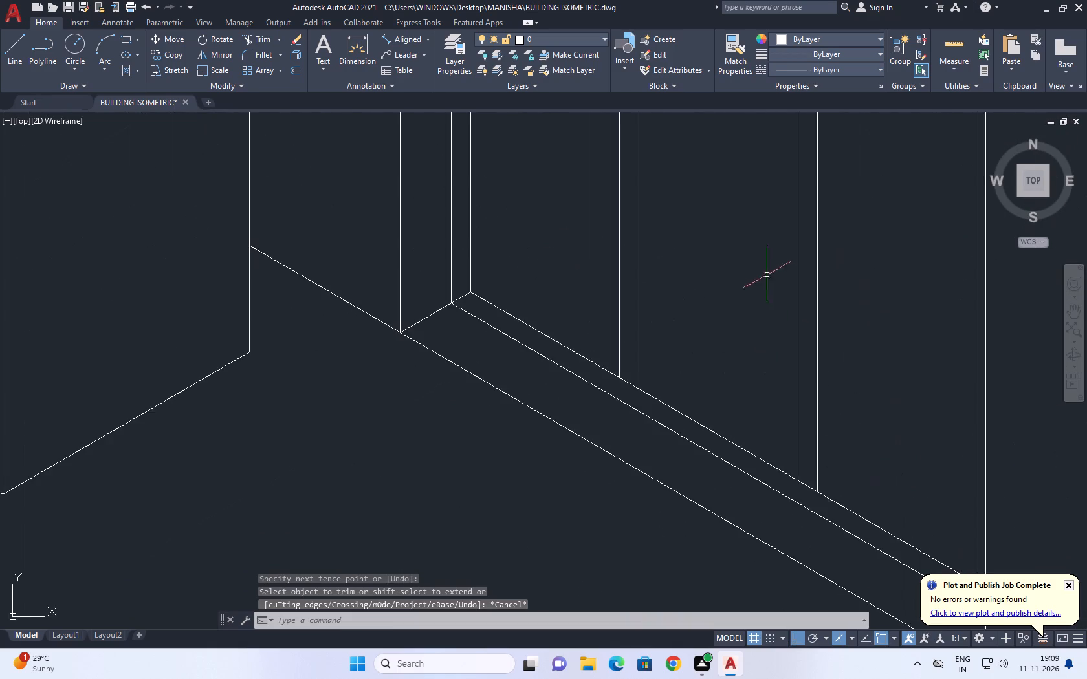
pyautogui.moveTo(786, 297); pyautogui.dragTo(830, 457, button='middle')
pyautogui.moveTo(683, 286); pyautogui.dragTo(727, 384, button='middle')
pyautogui.moveTo(688, 259); pyautogui.dragTo(716, 434, button='middle')
pyautogui.moveTo(699, 285); pyautogui.dragTo(752, 492, button='middle')
pyautogui.scroll(-1, 703, 285)
pyautogui.moveTo(741, 378); pyautogui.dragTo(760, 494, button='middle')
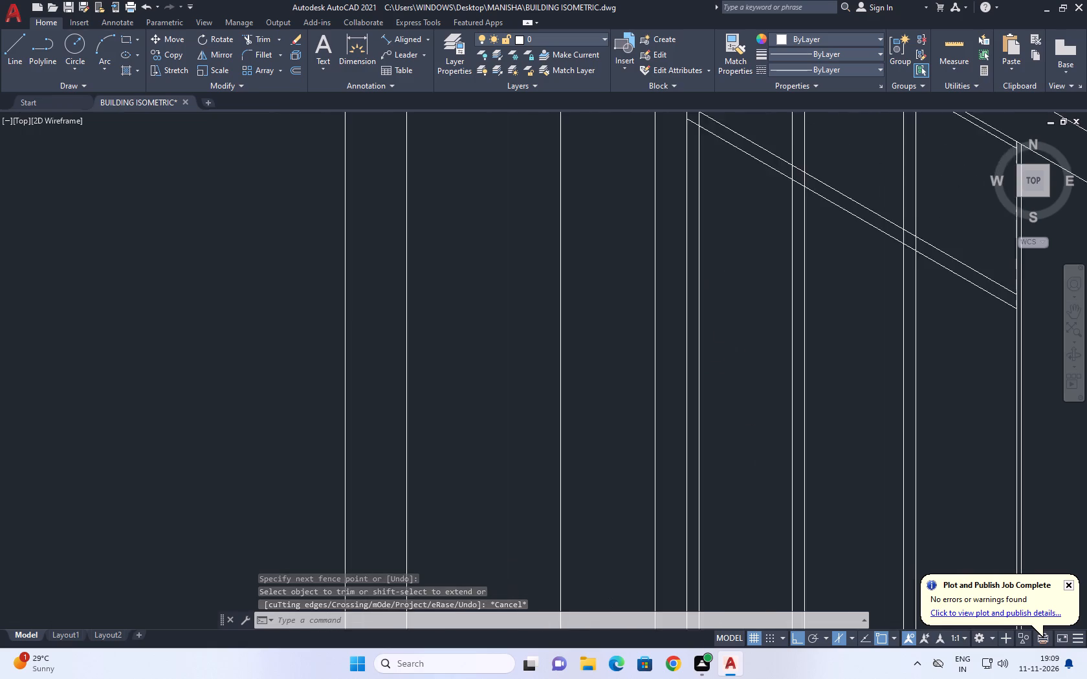
pyautogui.moveTo(743, 284); pyautogui.dragTo(774, 499, button='middle')
pyautogui.moveTo(740, 278); pyautogui.dragTo(754, 386, button='middle')
pyautogui.press('t')
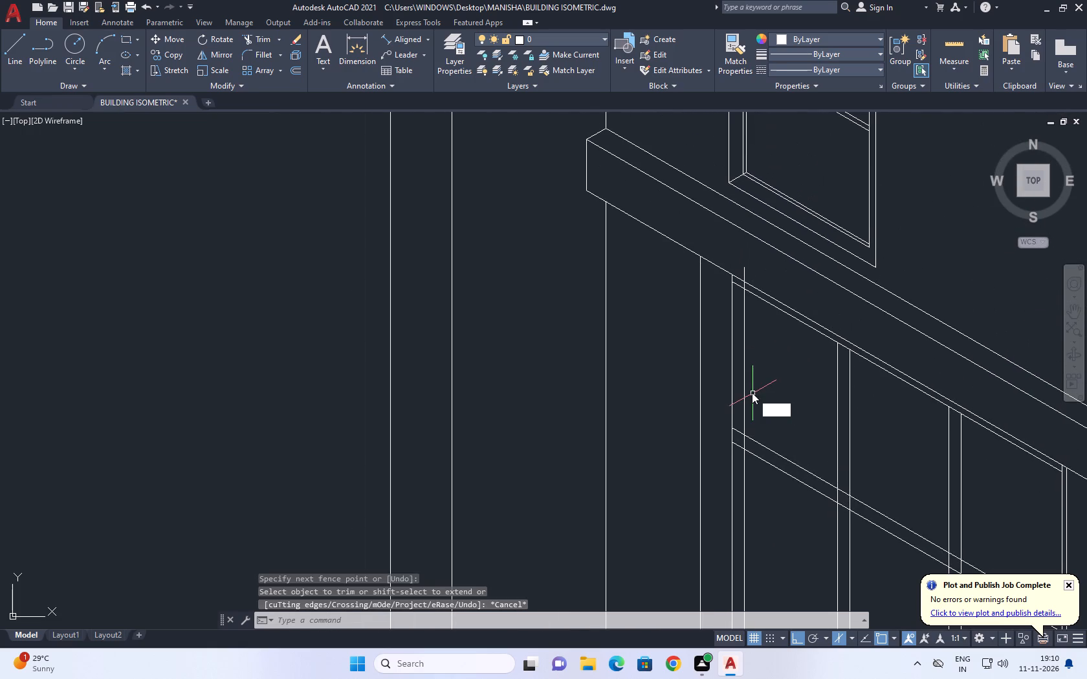
pyautogui.press('r')
pyautogui.press('space')
pyautogui.scroll(2, 747, 272)
pyautogui.click(748, 312)
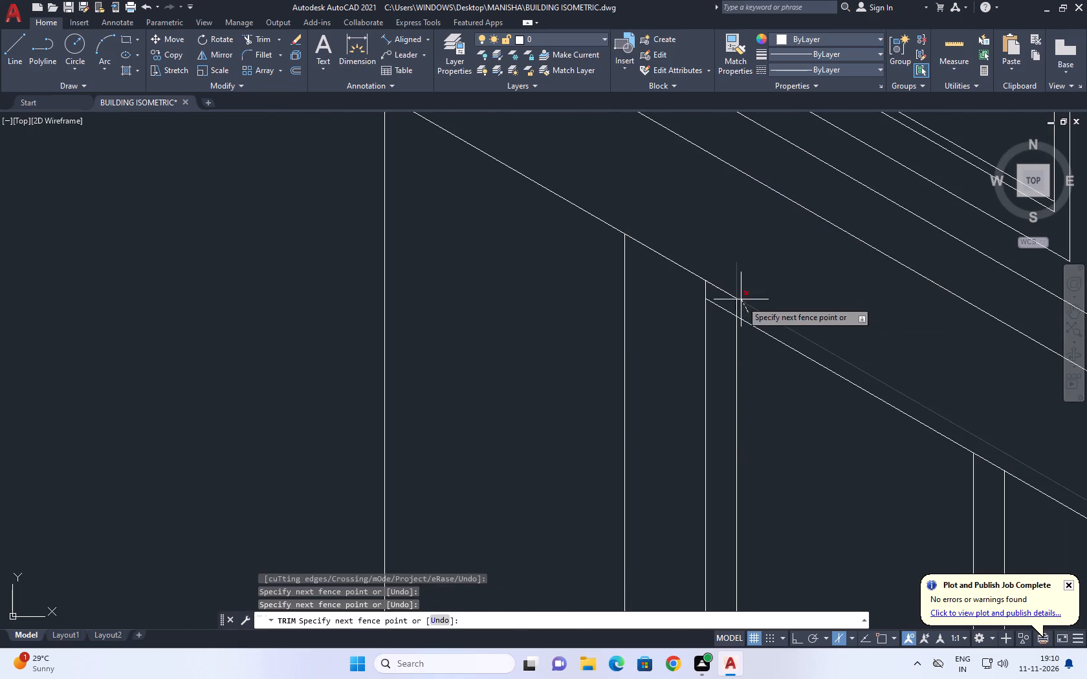
pyautogui.click(745, 315)
pyautogui.click(743, 282)
pyautogui.click(732, 268)
pyautogui.scroll(1, 731, 321)
pyautogui.click(719, 304)
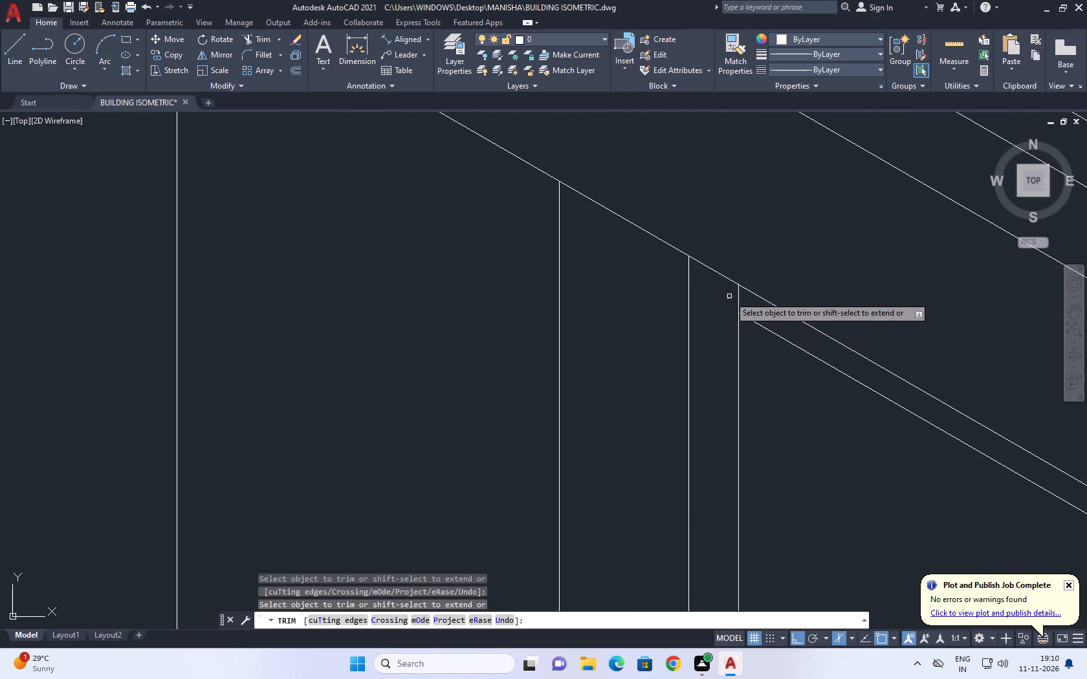
# Trim both transom lines' overhangs between the opening's original recessed edge and the copied edge.
pyautogui.scroll(-5, 717, 294)
pyautogui.moveTo(744, 408); pyautogui.dragTo(770, 265, button='middle')
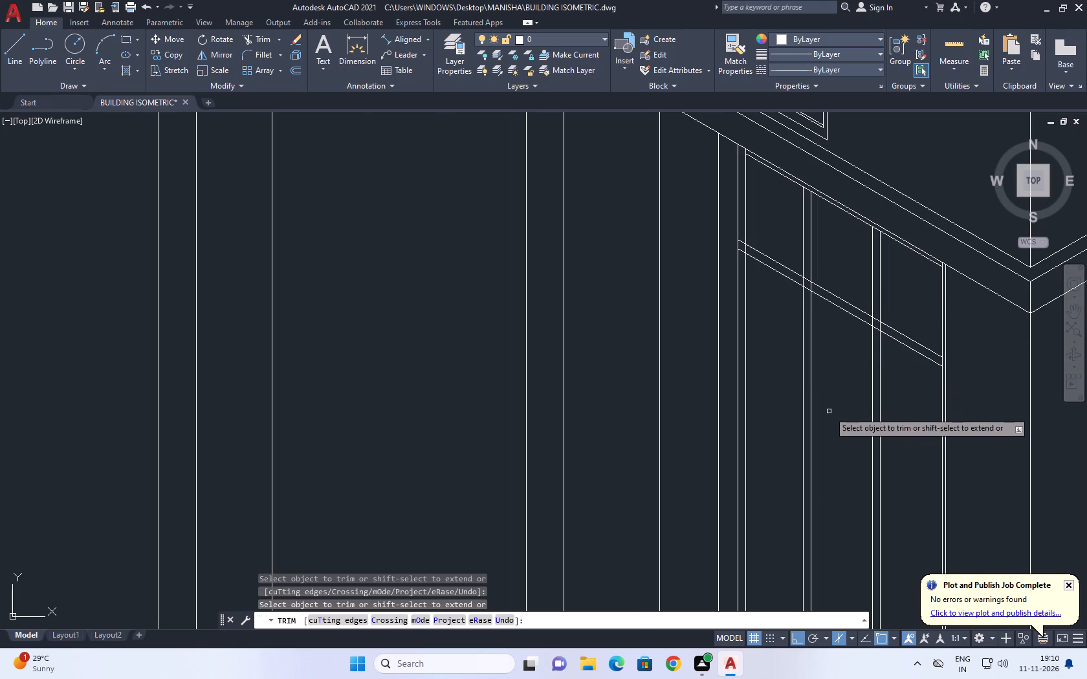
pyautogui.scroll(5, 758, 250)
pyautogui.click(789, 169)
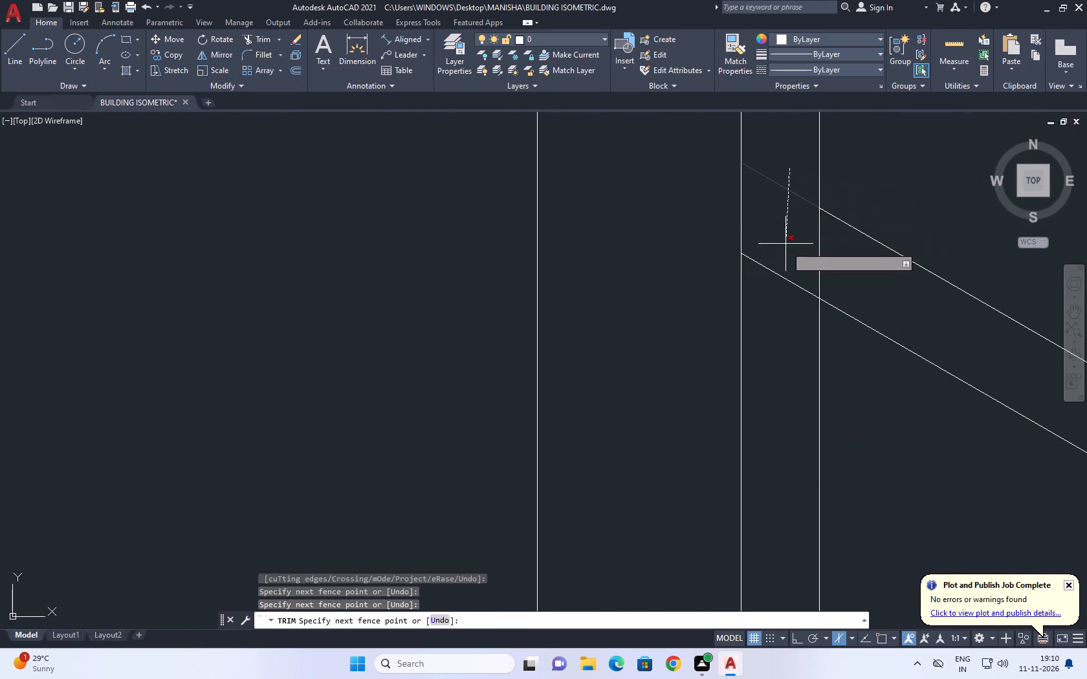
pyautogui.moveTo(792, 332); pyautogui.dragTo(792, 350)
pyautogui.scroll(-5, 758, 320)
pyautogui.moveTo(940, 454); pyautogui.dragTo(752, 328, button='middle')
pyautogui.scroll(-1, 786, 361)
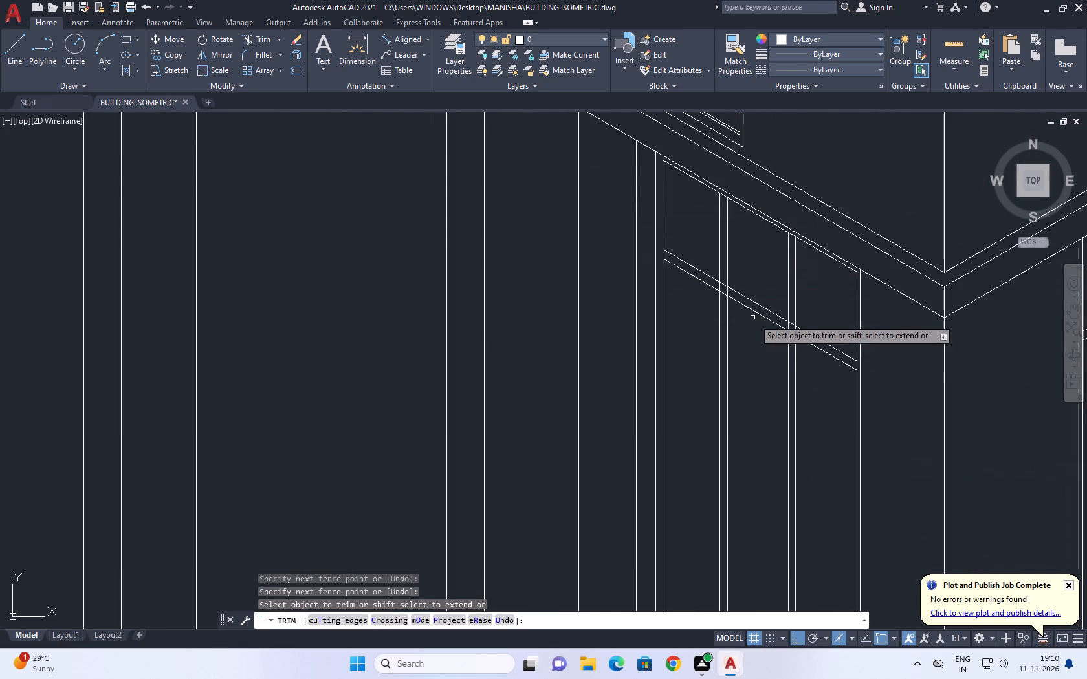
pyautogui.scroll(-3, 740, 338)
pyautogui.scroll(3, 687, 451)
pyautogui.press('Escape')
# Inspect the finished ground-floor side opening and the lower block within the whole building.
pyautogui.scroll(-2, 807, 398)
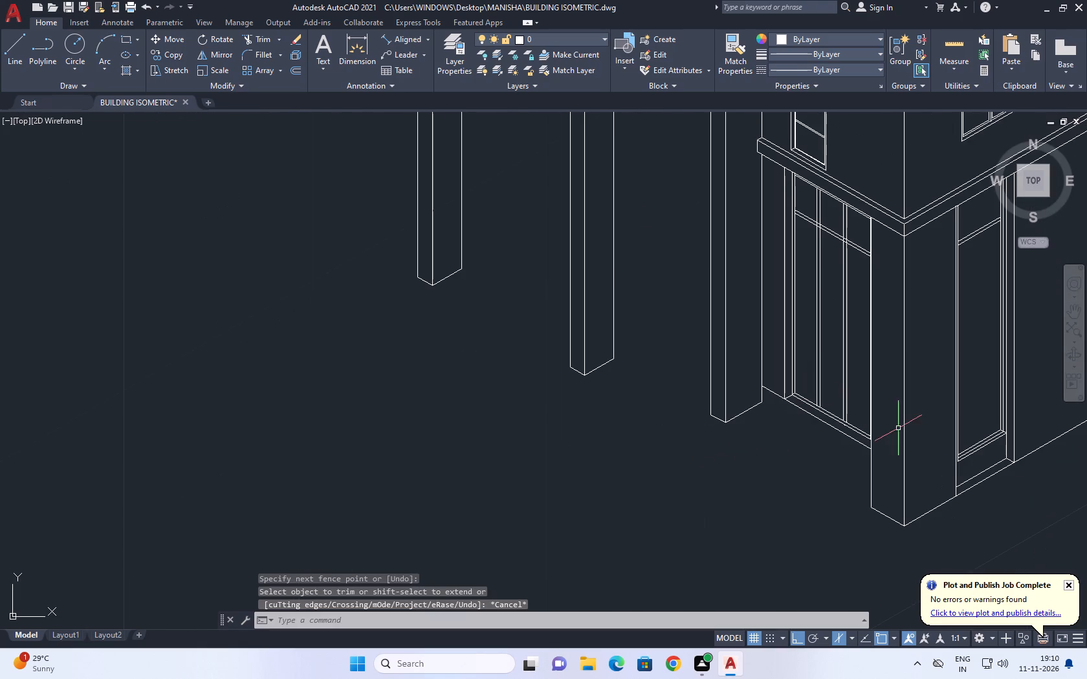
pyautogui.moveTo(768, 436); pyautogui.dragTo(769, 473, button='middle')
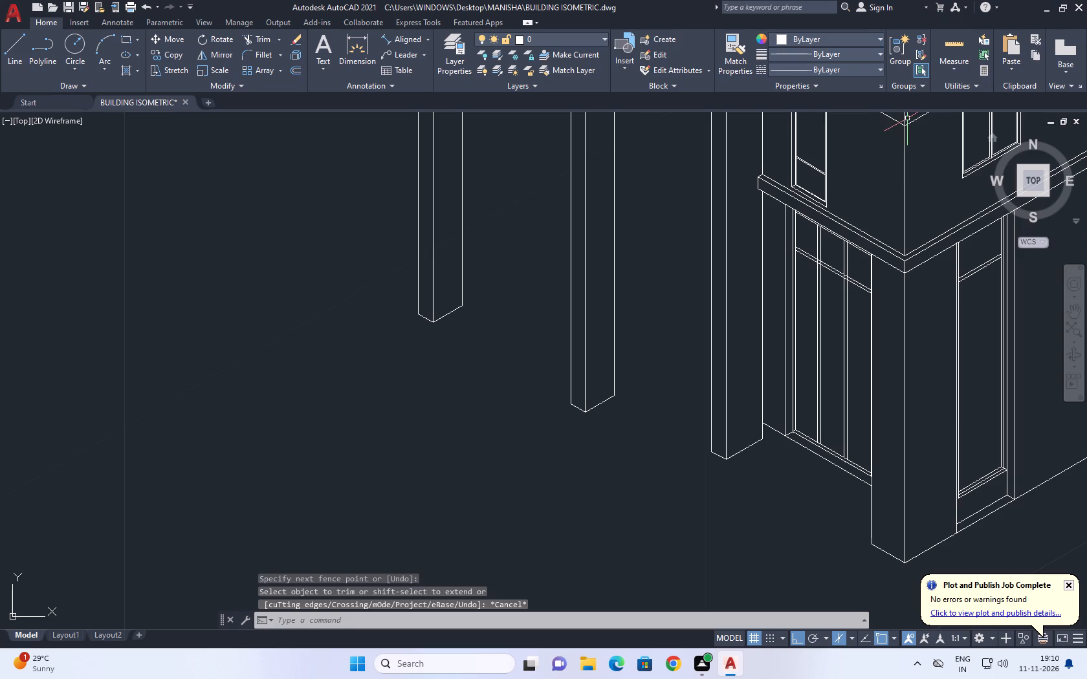
pyautogui.scroll(-3, 806, 382)
pyautogui.moveTo(866, 371); pyautogui.dragTo(784, 370, button='middle')
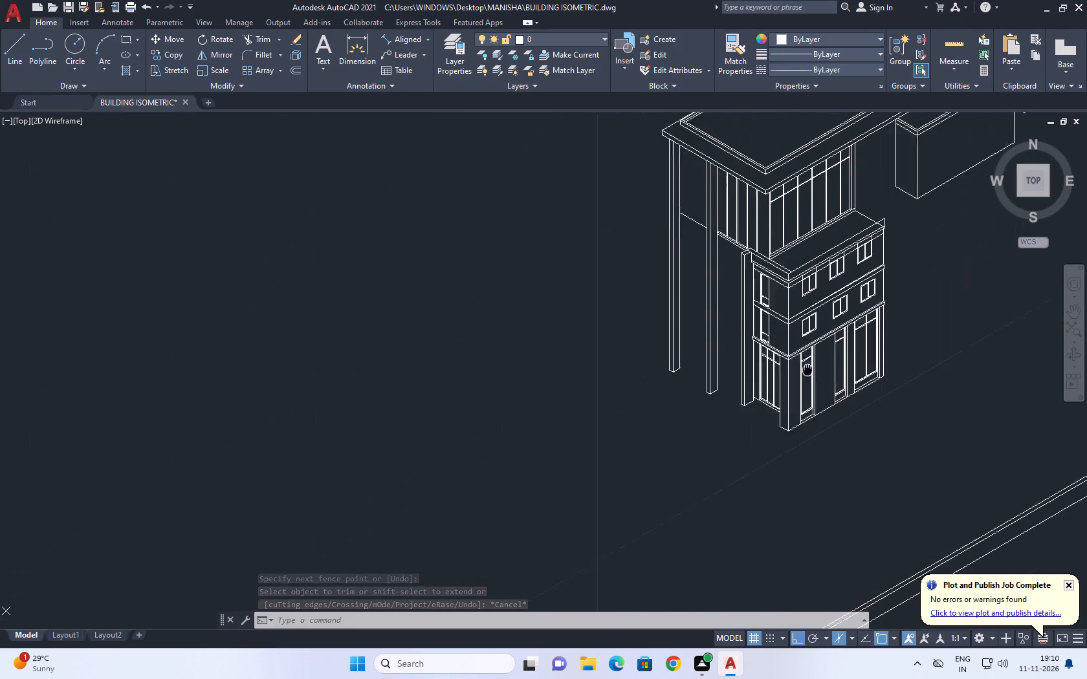
pyautogui.moveTo(784, 370); pyautogui.dragTo(714, 382, button='middle')
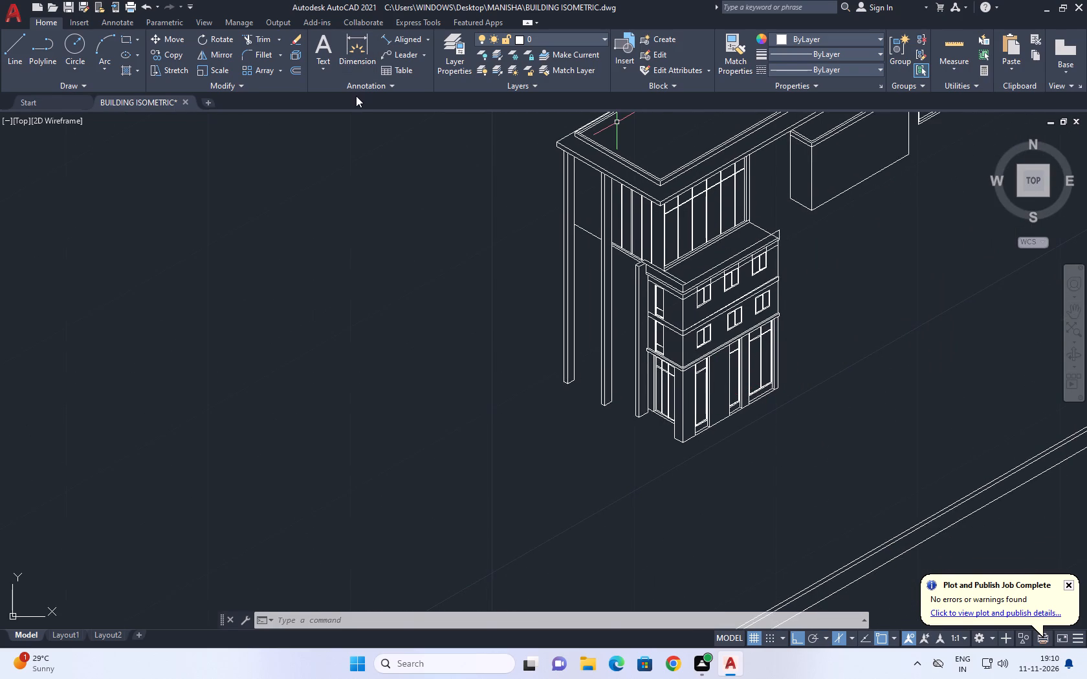
pyautogui.scroll(2, 657, 410)
pyautogui.scroll(1, 750, 457)
pyautogui.scroll(-2, 743, 446)
pyautogui.moveTo(653, 451); pyautogui.dragTo(633, 445, button='middle')
pyautogui.scroll(1, 635, 447)
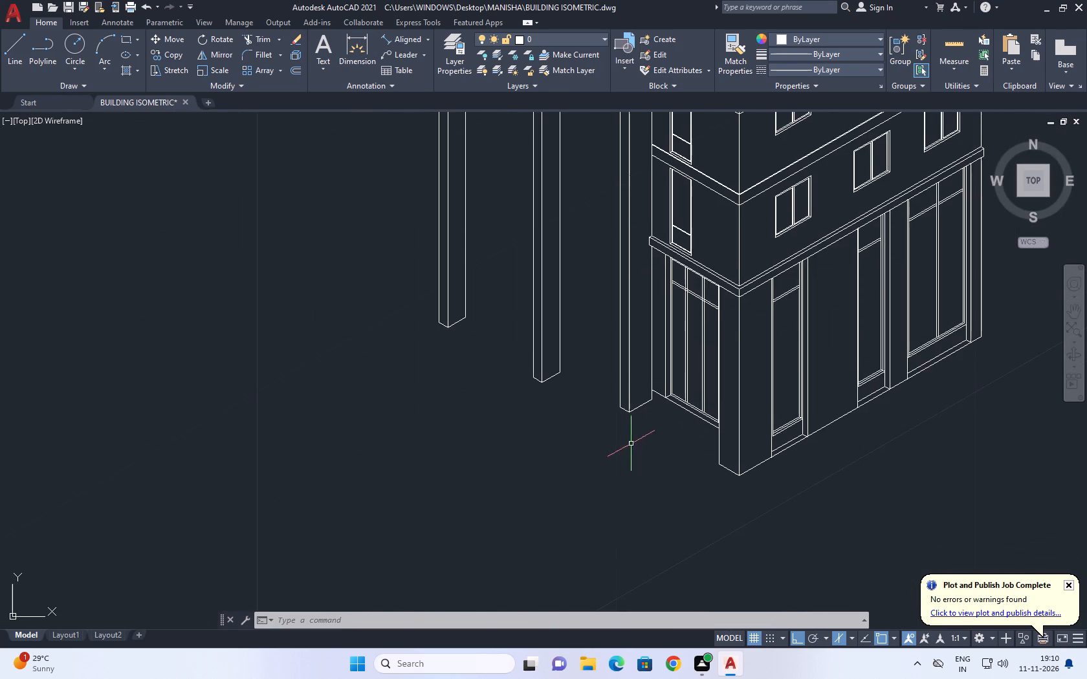
pyautogui.scroll(-1, 784, 393)
pyautogui.moveTo(828, 391); pyautogui.dragTo(652, 466, button='middle')
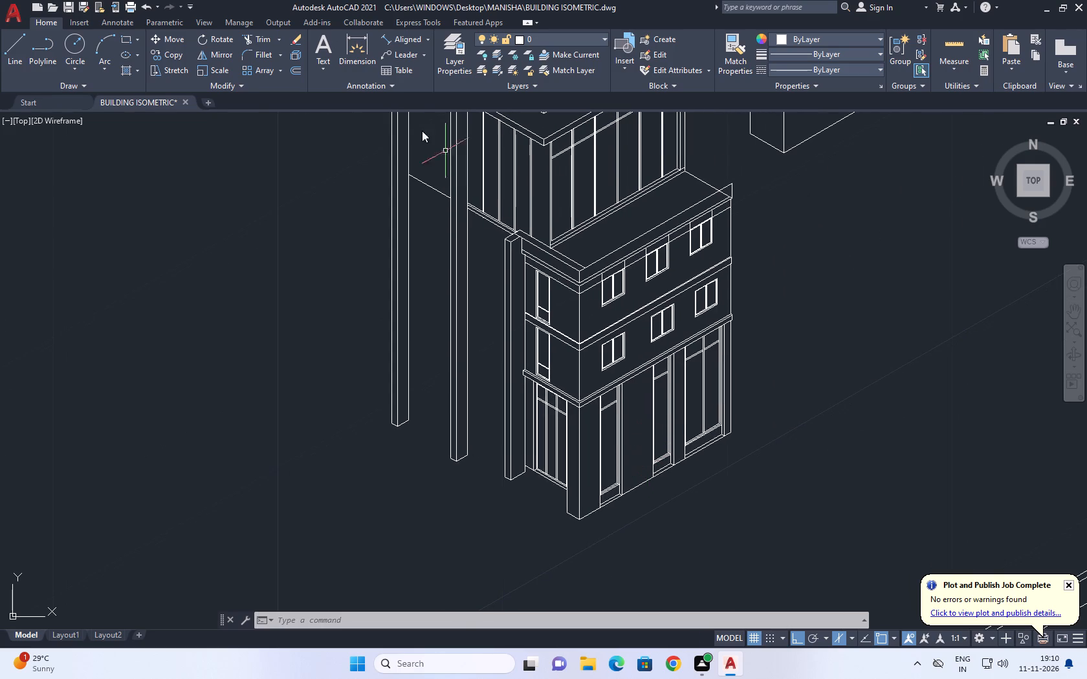
pyautogui.moveTo(717, 367); pyautogui.dragTo(586, 484, button='middle')
pyautogui.scroll(-1, 553, 469)
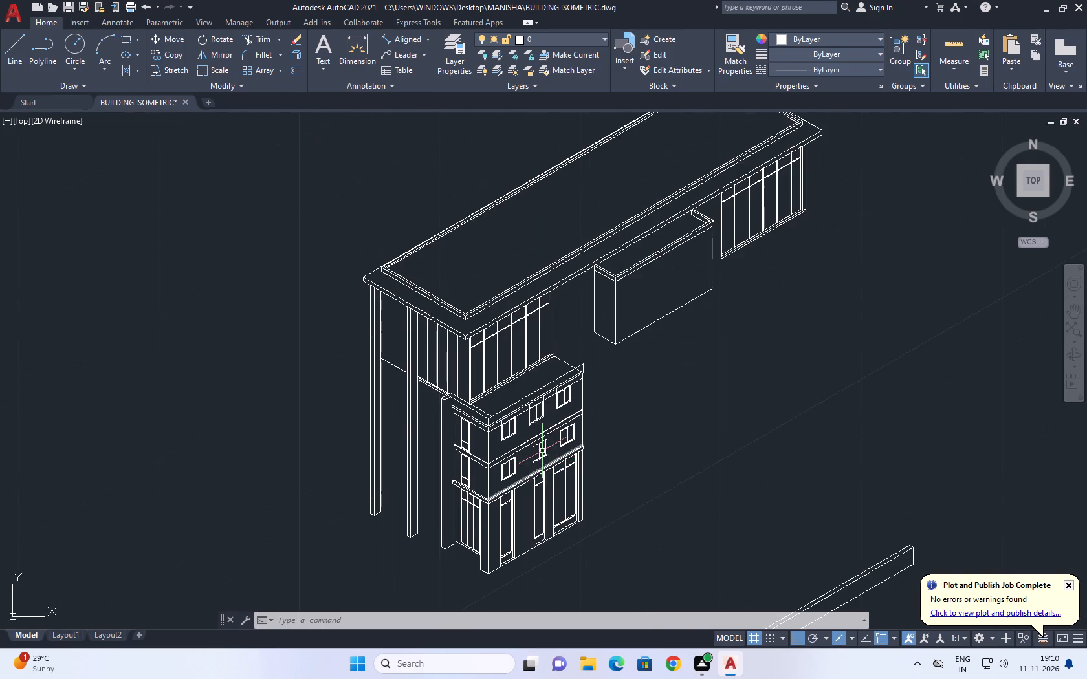
pyautogui.moveTo(649, 357); pyautogui.dragTo(592, 317, button='middle')
# Save the drawing as BUILDING ISOMETRIC in AutoCAD 2018 format, replacing the existing file.
pyautogui.click(8, 10)
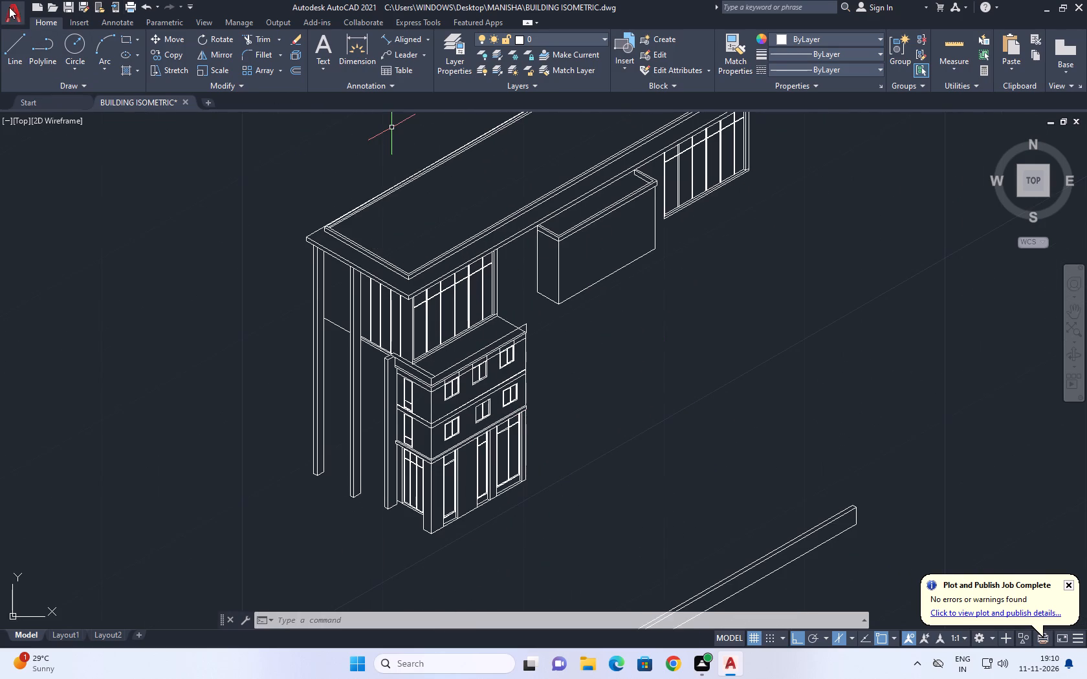
pyautogui.click(55, 168)
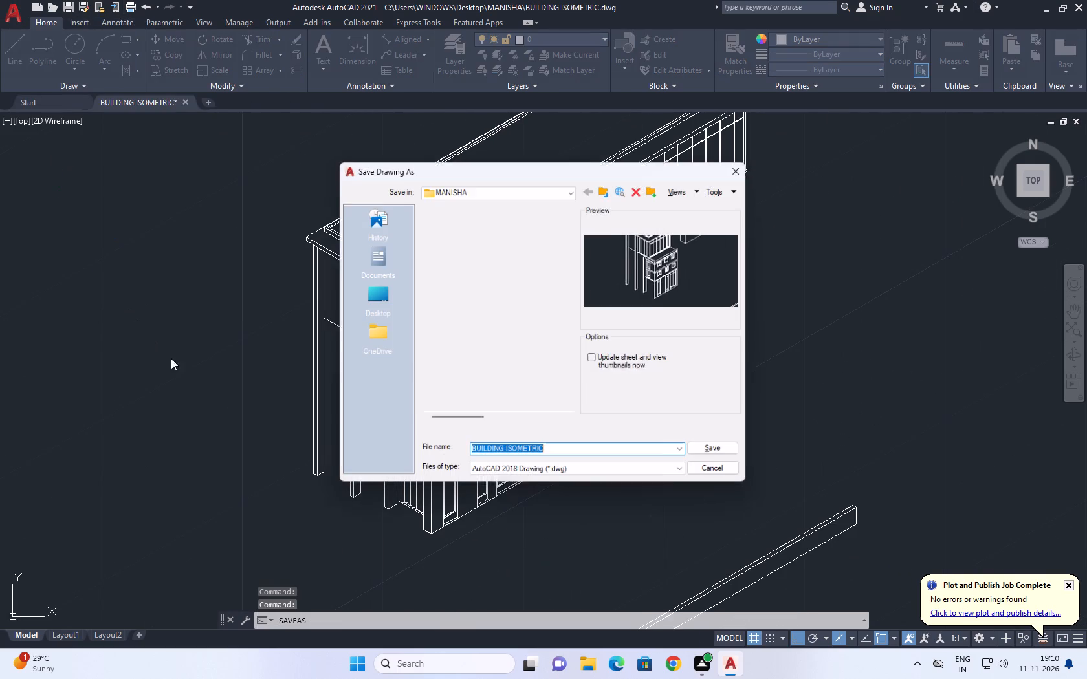
pyautogui.click(714, 453)
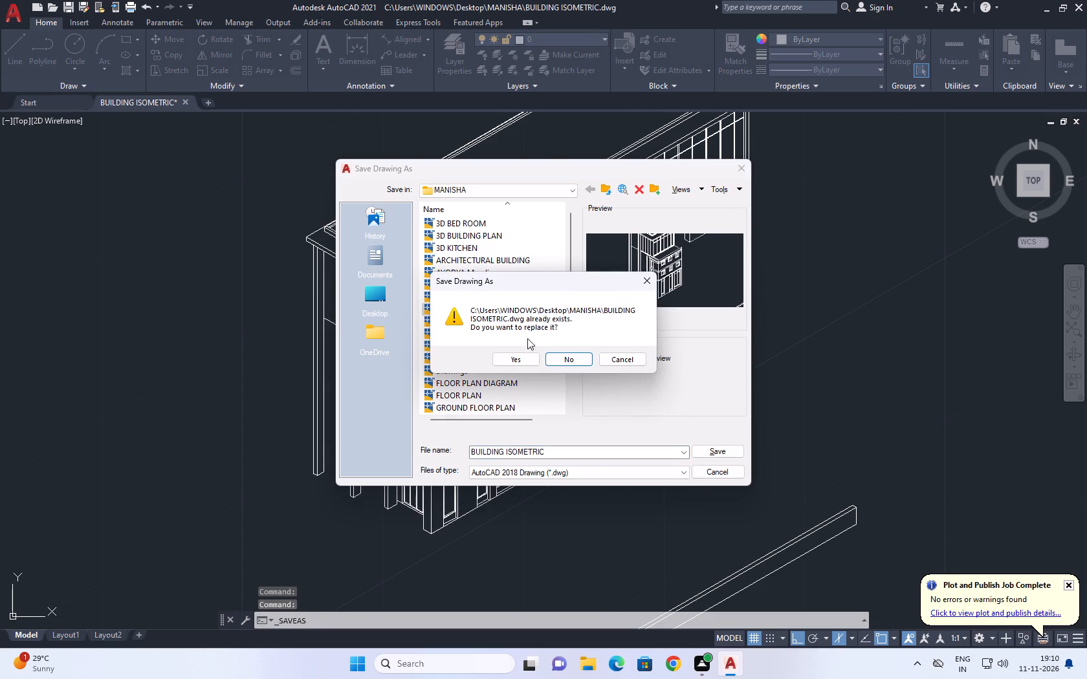
pyautogui.click(523, 358)
# Examine the overall building, including the lower block's roof end and the plain projecting box under the long roof.
pyautogui.moveTo(573, 380); pyautogui.dragTo(534, 420, button='middle')
pyautogui.scroll(-1, 567, 394)
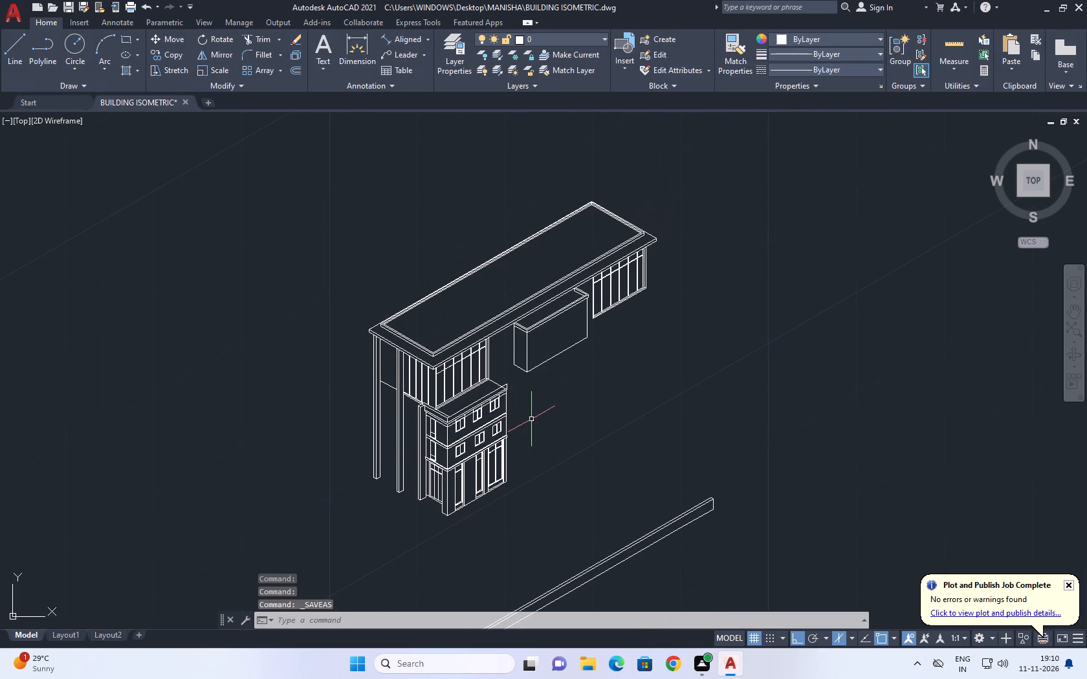
pyautogui.moveTo(515, 484); pyautogui.dragTo(559, 436, button='middle')
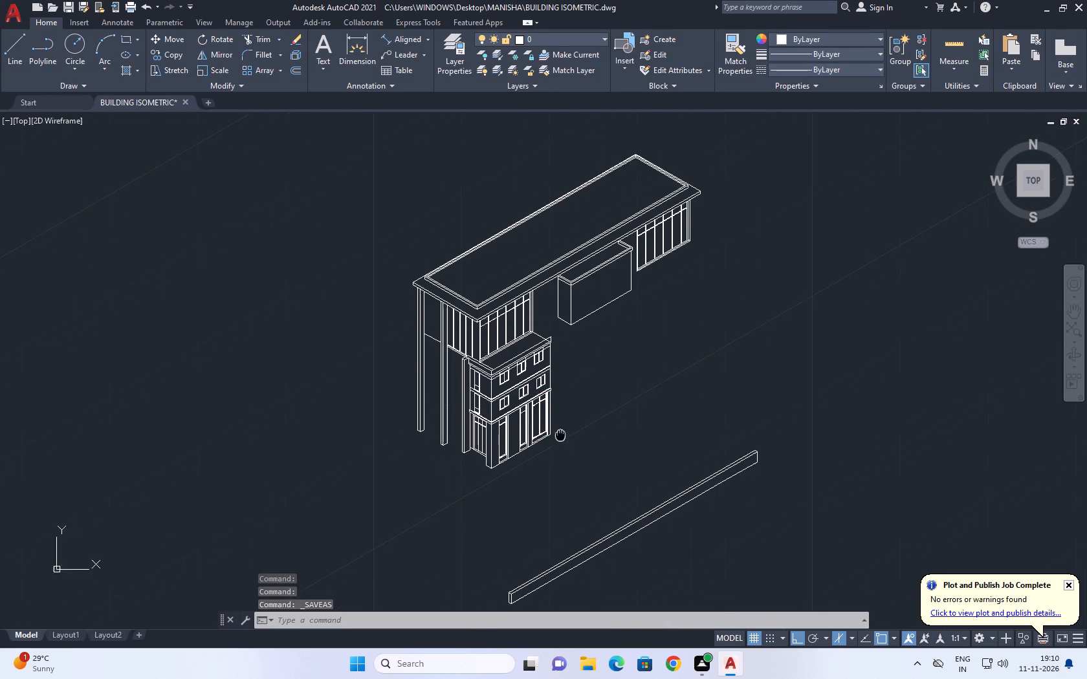
pyautogui.scroll(1, 527, 349)
pyautogui.moveTo(527, 349); pyautogui.dragTo(523, 383, button='middle')
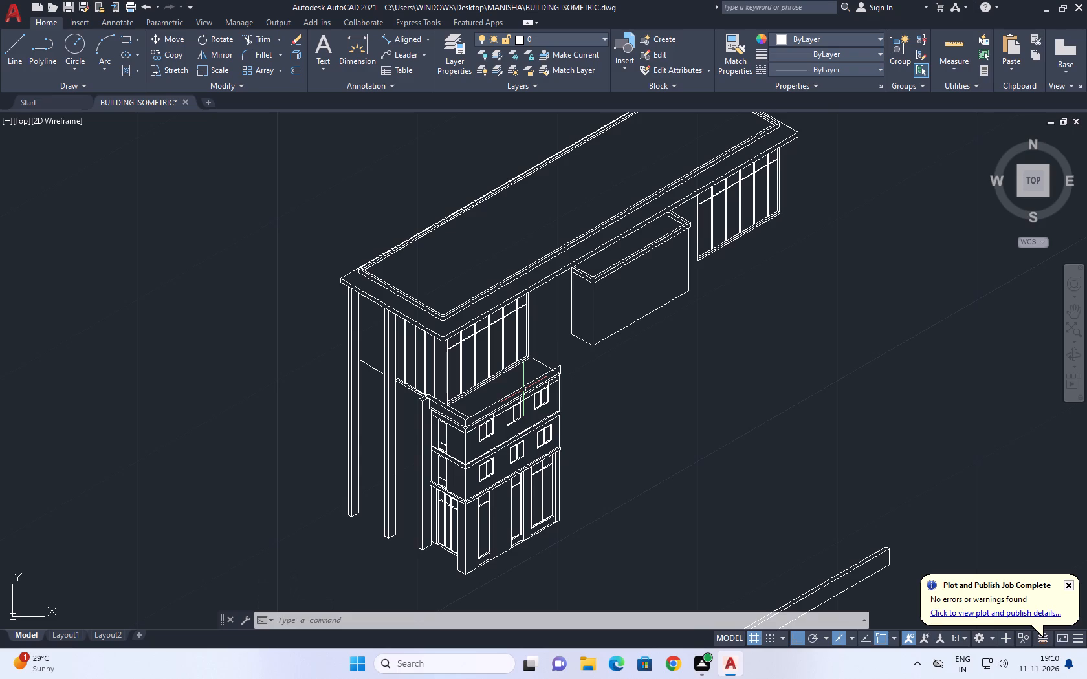
pyautogui.moveTo(576, 393); pyautogui.dragTo(556, 389, button='middle')
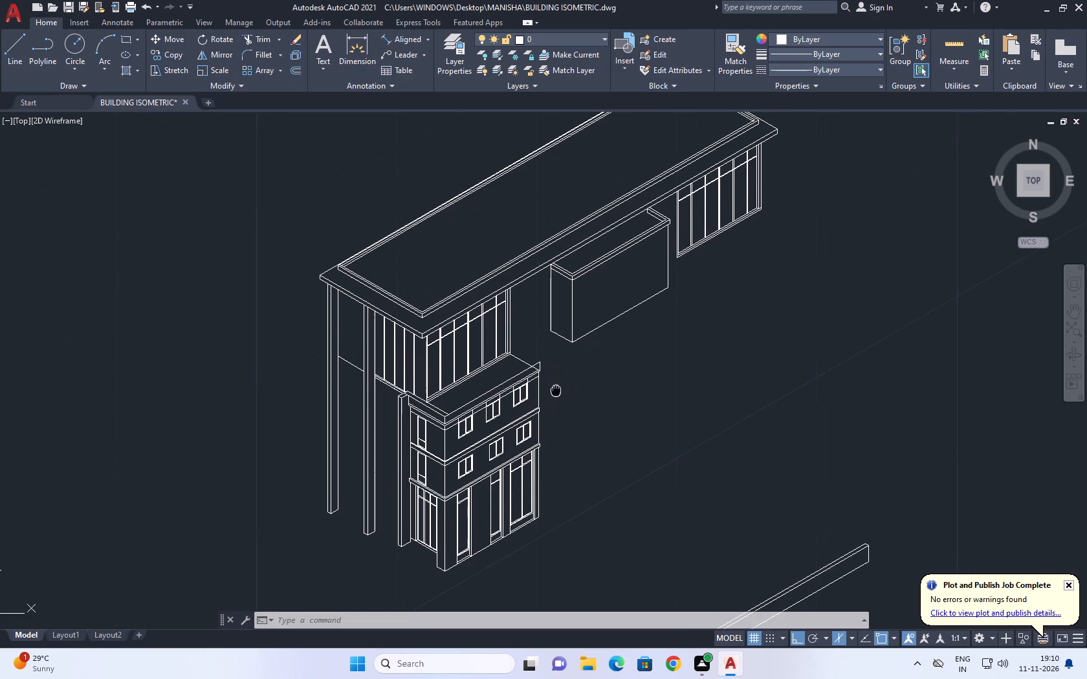
pyautogui.moveTo(556, 389); pyautogui.dragTo(554, 407, button='middle')
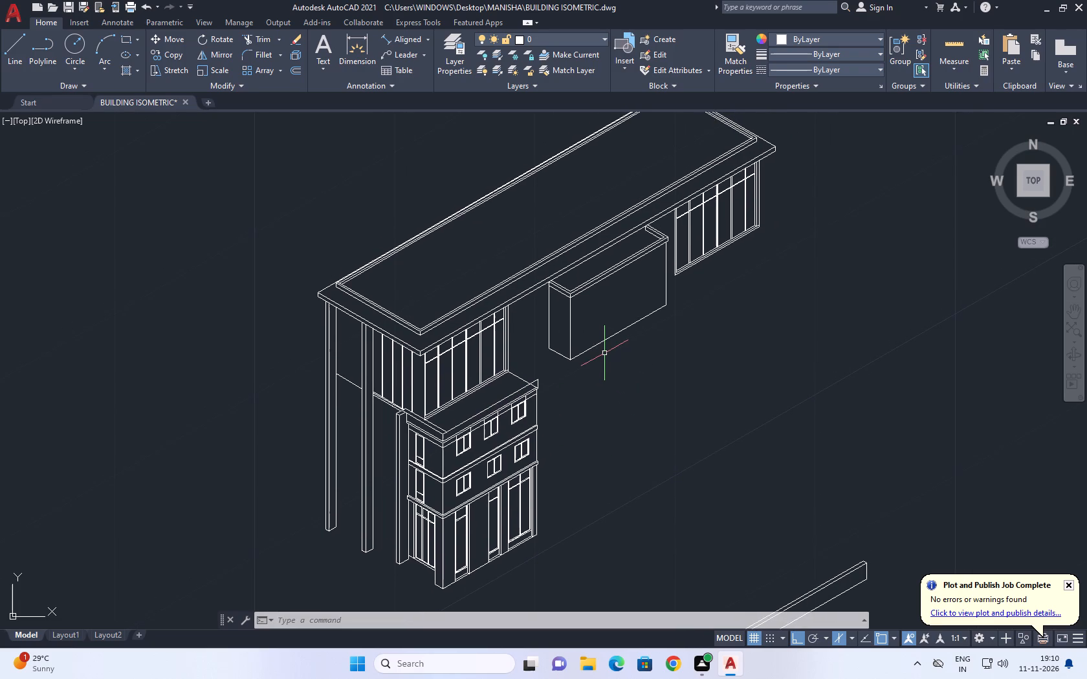
pyautogui.scroll(2, 662, 286)
pyautogui.moveTo(662, 288); pyautogui.dragTo(642, 381, button='middle')
pyautogui.scroll(1, 642, 381)
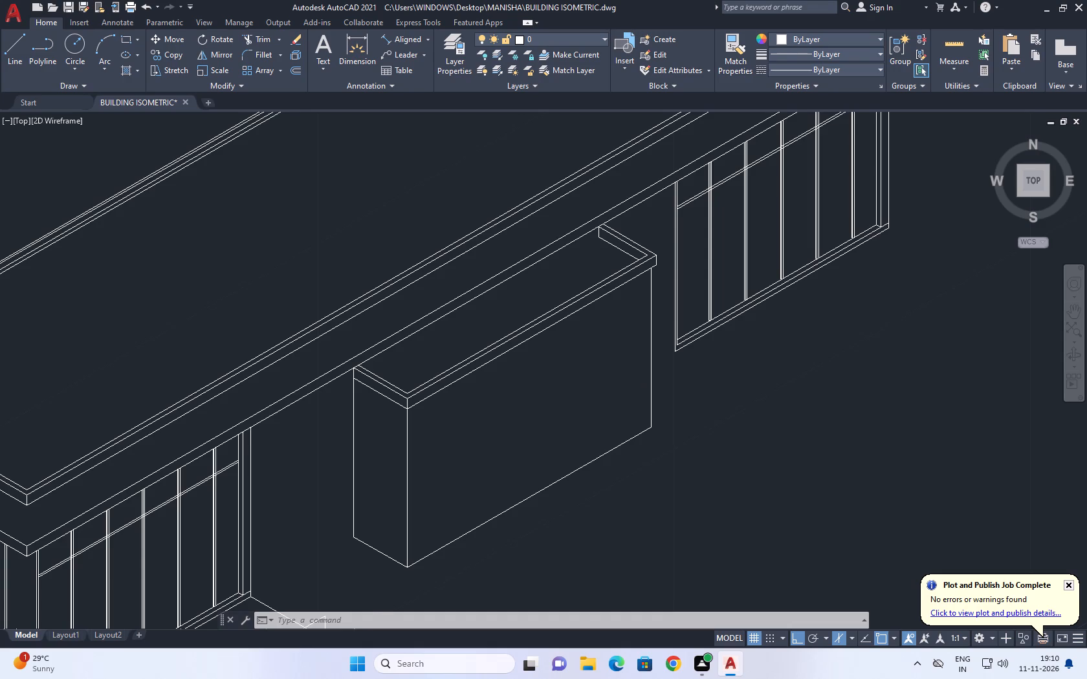
pyautogui.scroll(-3, 415, 427)
pyautogui.moveTo(307, 492); pyautogui.dragTo(377, 477, button='middle')
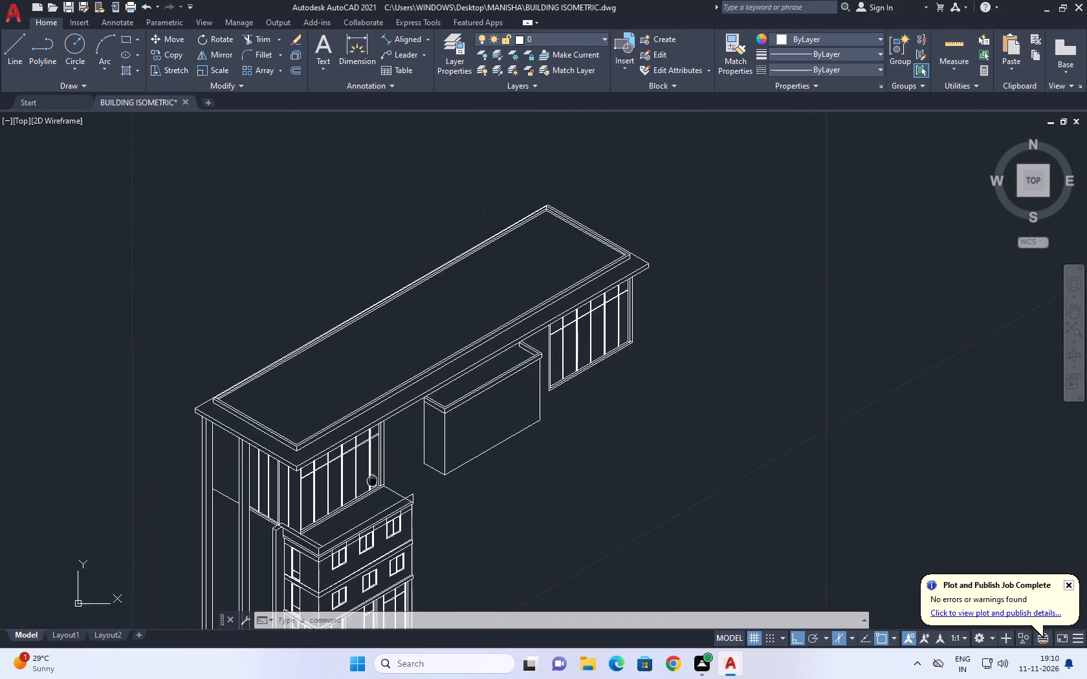
pyautogui.moveTo(377, 477); pyautogui.dragTo(461, 431, button='middle')
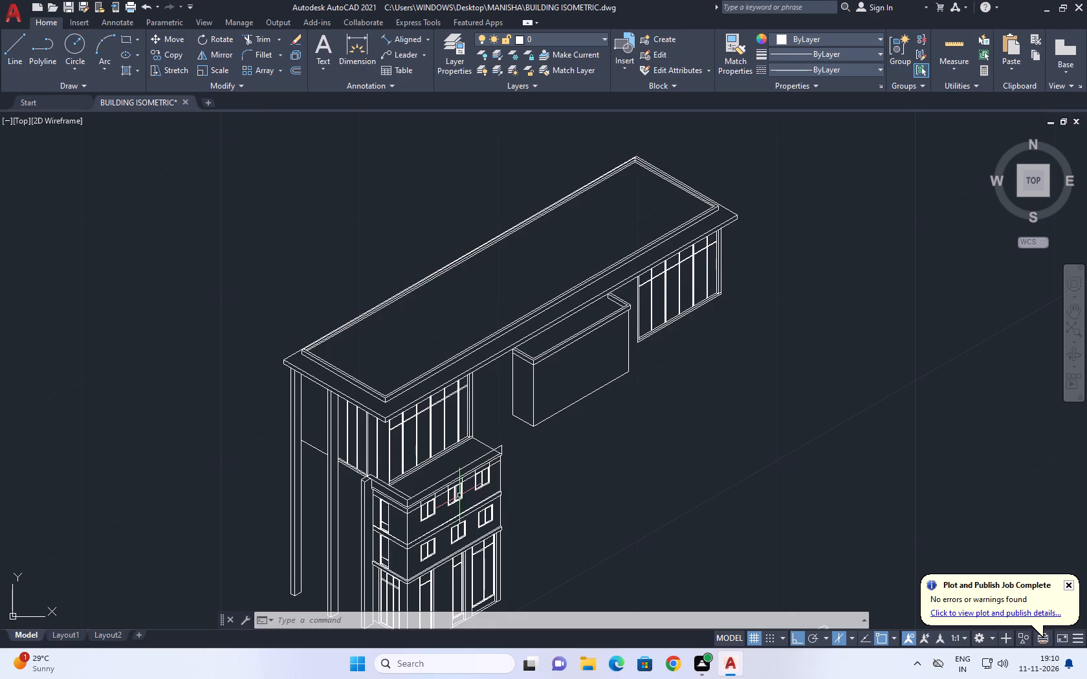
pyautogui.moveTo(506, 466); pyautogui.dragTo(566, 354, button='middle')
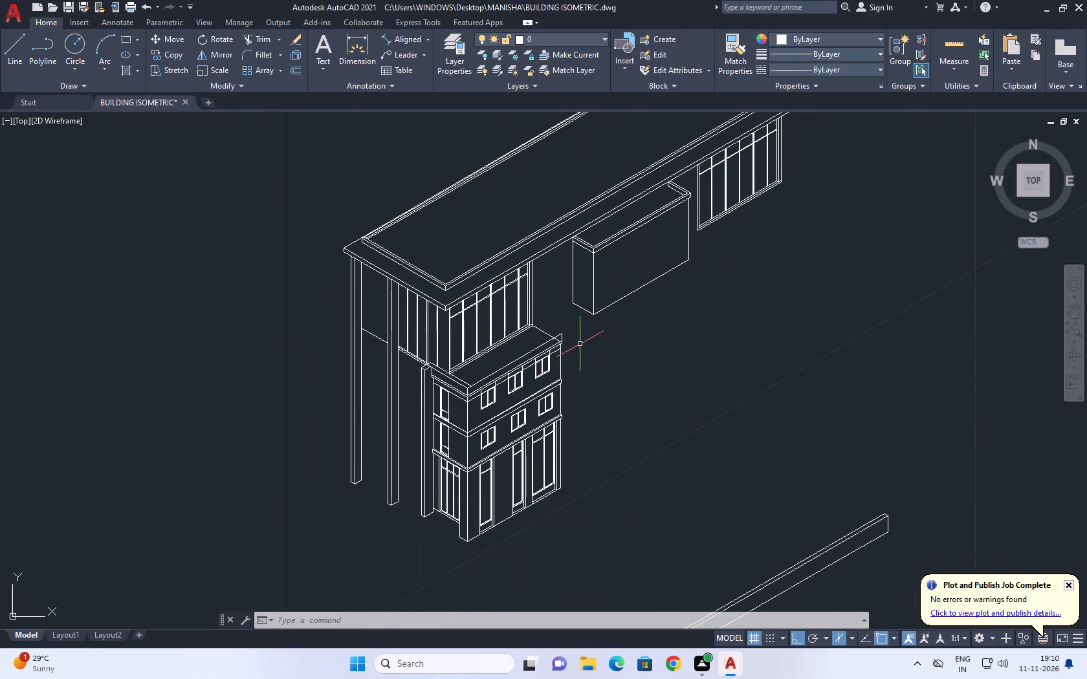
pyautogui.scroll(2, 547, 317)
pyautogui.scroll(-2, 554, 327)
pyautogui.moveTo(662, 374); pyautogui.dragTo(650, 386, button='middle')
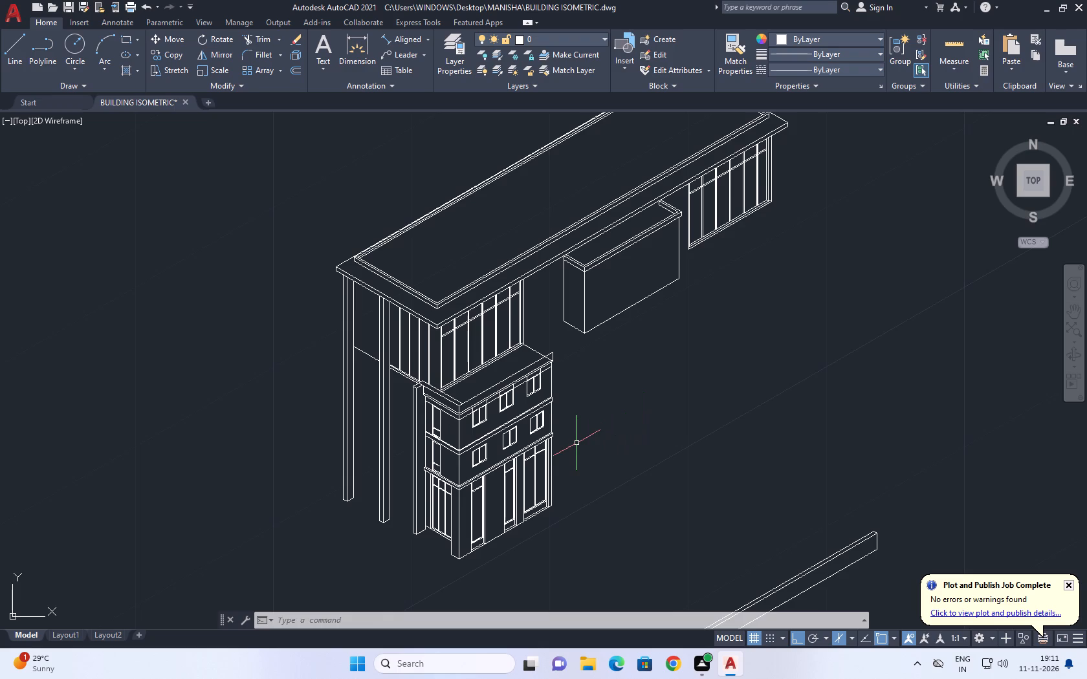
pyautogui.moveTo(574, 449); pyautogui.dragTo(582, 437, button='middle')
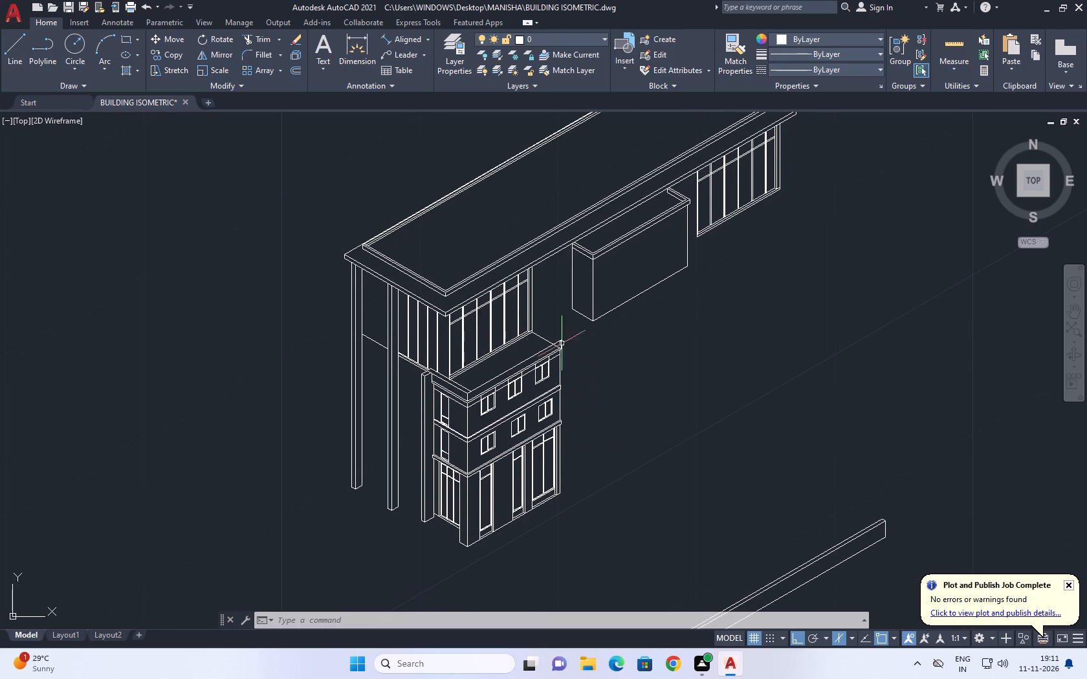
# Move the short sloping line at the lower block's roof end from the glazed wall's base corner to the projecting box's rear bottom corner.
pyautogui.scroll(2, 545, 323)
pyautogui.click(549, 358)
pyautogui.click(537, 369)
pyautogui.moveTo(566, 343); pyautogui.dragTo(545, 352, button='middle')
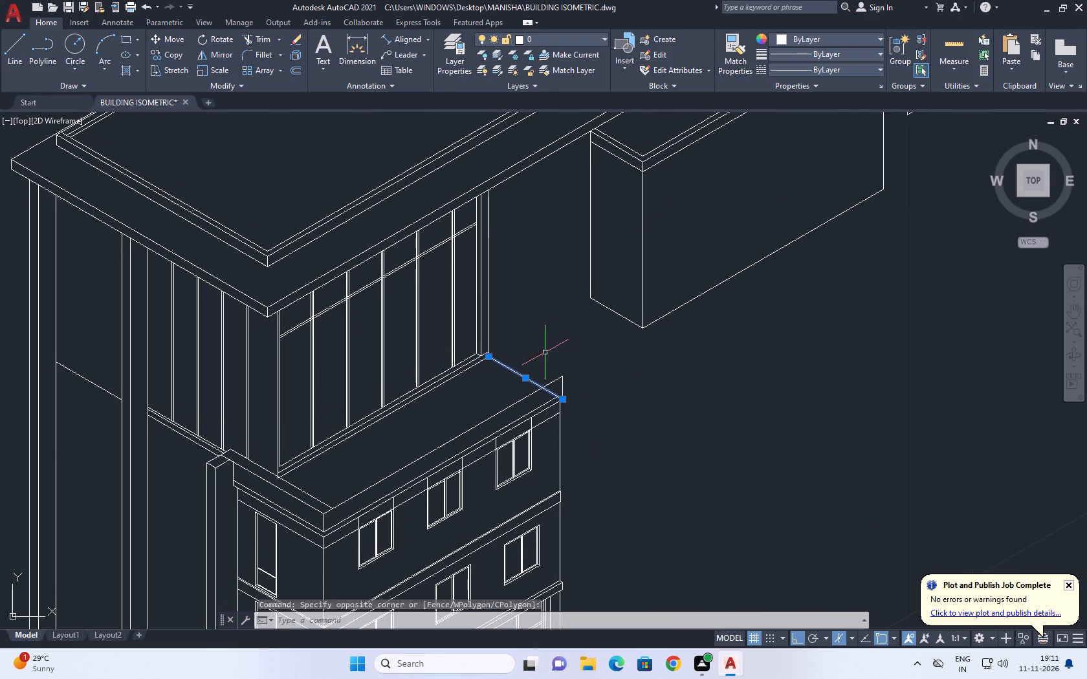
pyautogui.press('m')
pyautogui.press('space')
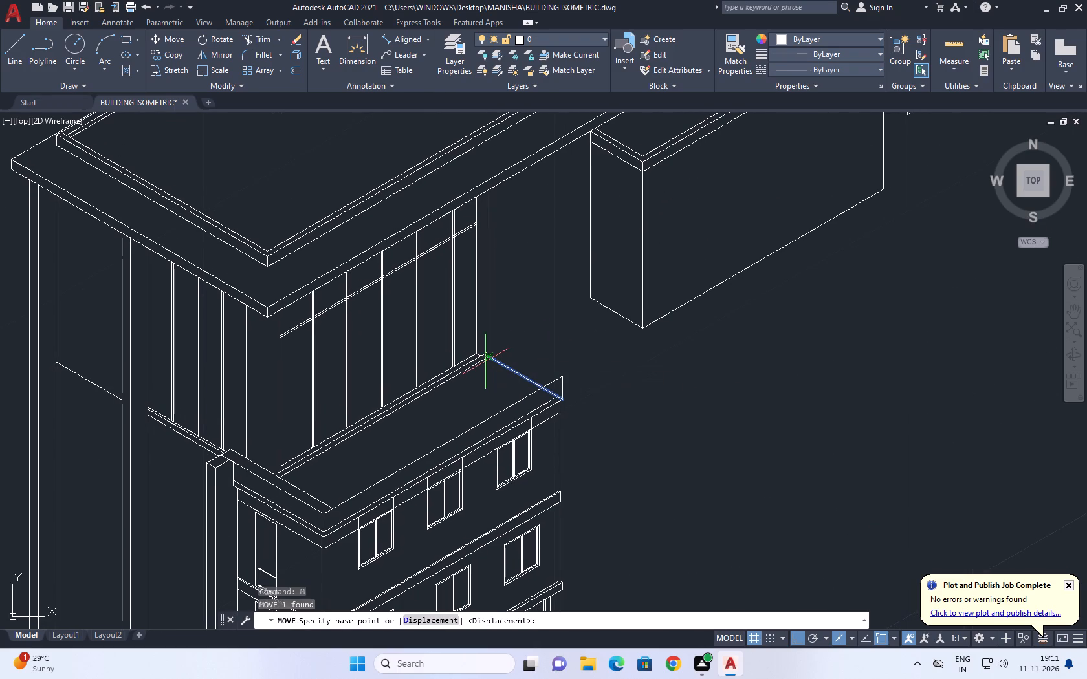
pyautogui.scroll(2, 488, 354)
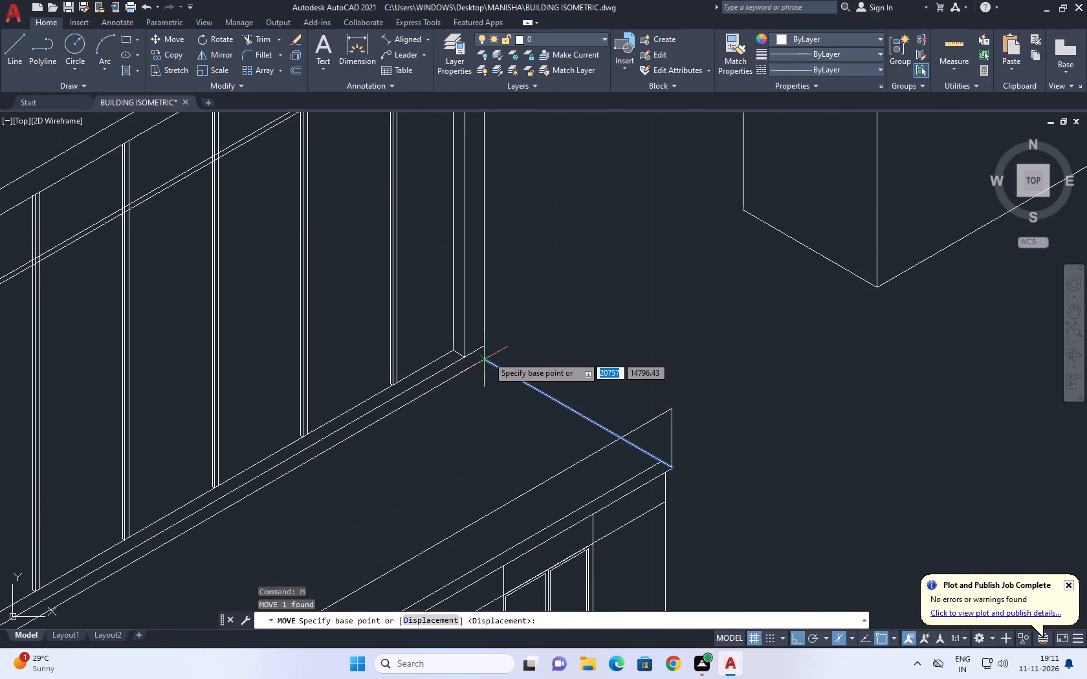
pyautogui.click(488, 356)
pyautogui.click(740, 213)
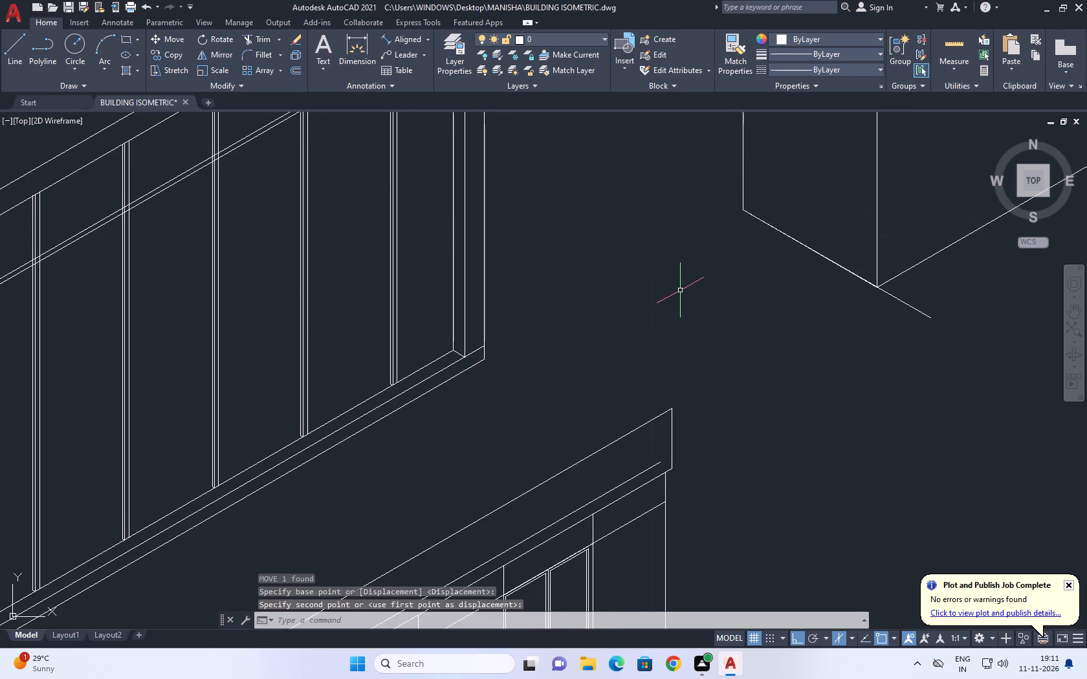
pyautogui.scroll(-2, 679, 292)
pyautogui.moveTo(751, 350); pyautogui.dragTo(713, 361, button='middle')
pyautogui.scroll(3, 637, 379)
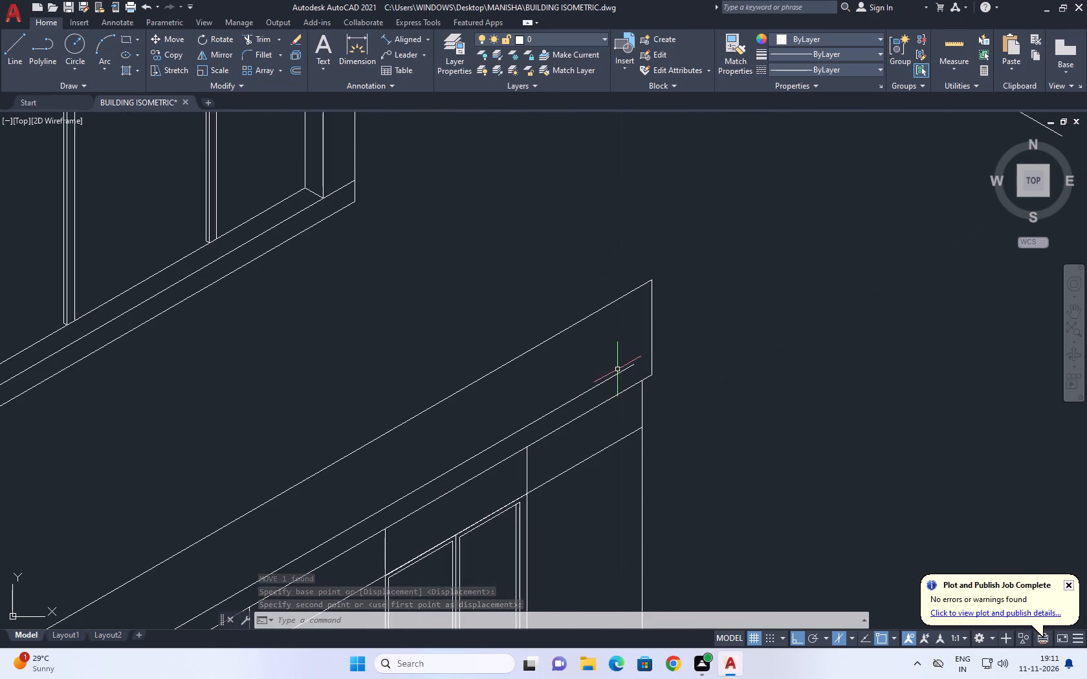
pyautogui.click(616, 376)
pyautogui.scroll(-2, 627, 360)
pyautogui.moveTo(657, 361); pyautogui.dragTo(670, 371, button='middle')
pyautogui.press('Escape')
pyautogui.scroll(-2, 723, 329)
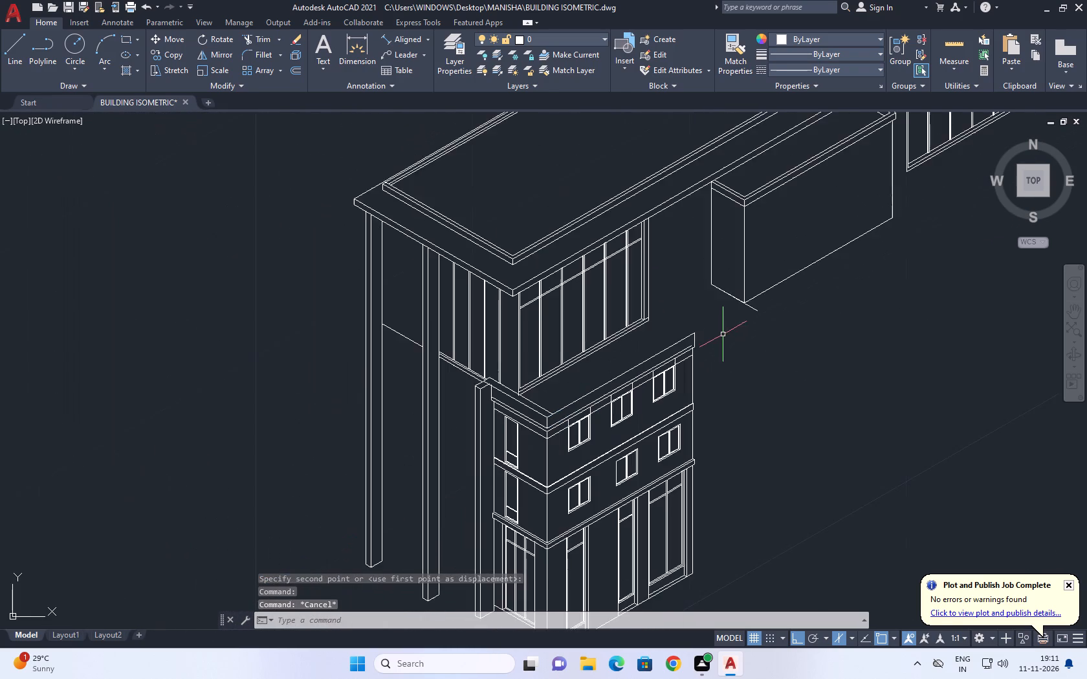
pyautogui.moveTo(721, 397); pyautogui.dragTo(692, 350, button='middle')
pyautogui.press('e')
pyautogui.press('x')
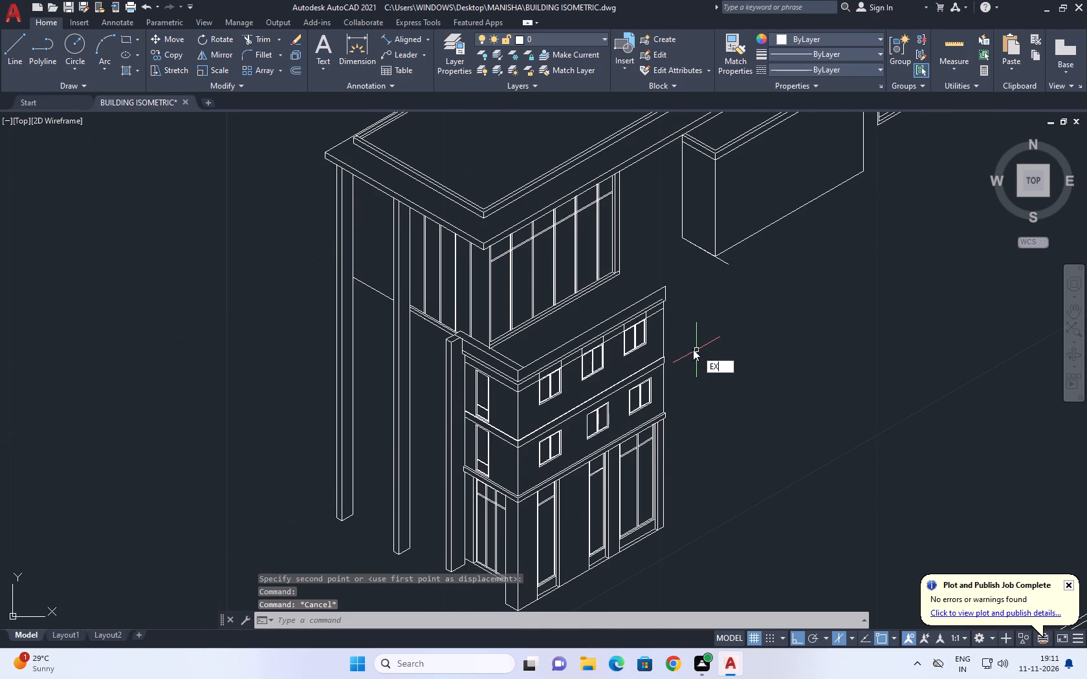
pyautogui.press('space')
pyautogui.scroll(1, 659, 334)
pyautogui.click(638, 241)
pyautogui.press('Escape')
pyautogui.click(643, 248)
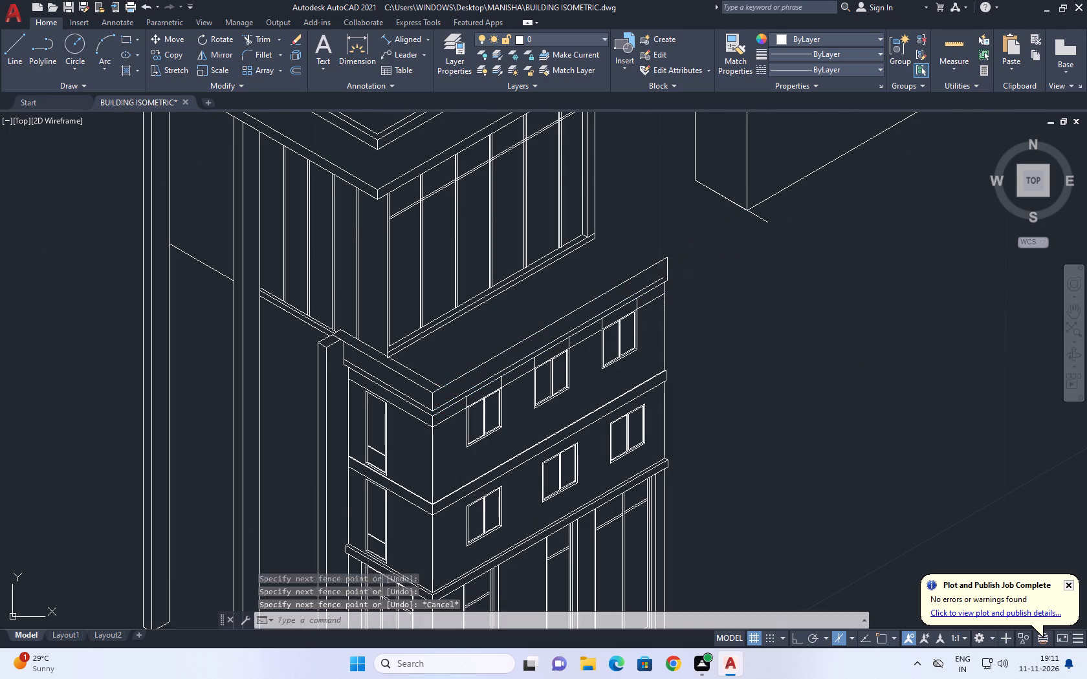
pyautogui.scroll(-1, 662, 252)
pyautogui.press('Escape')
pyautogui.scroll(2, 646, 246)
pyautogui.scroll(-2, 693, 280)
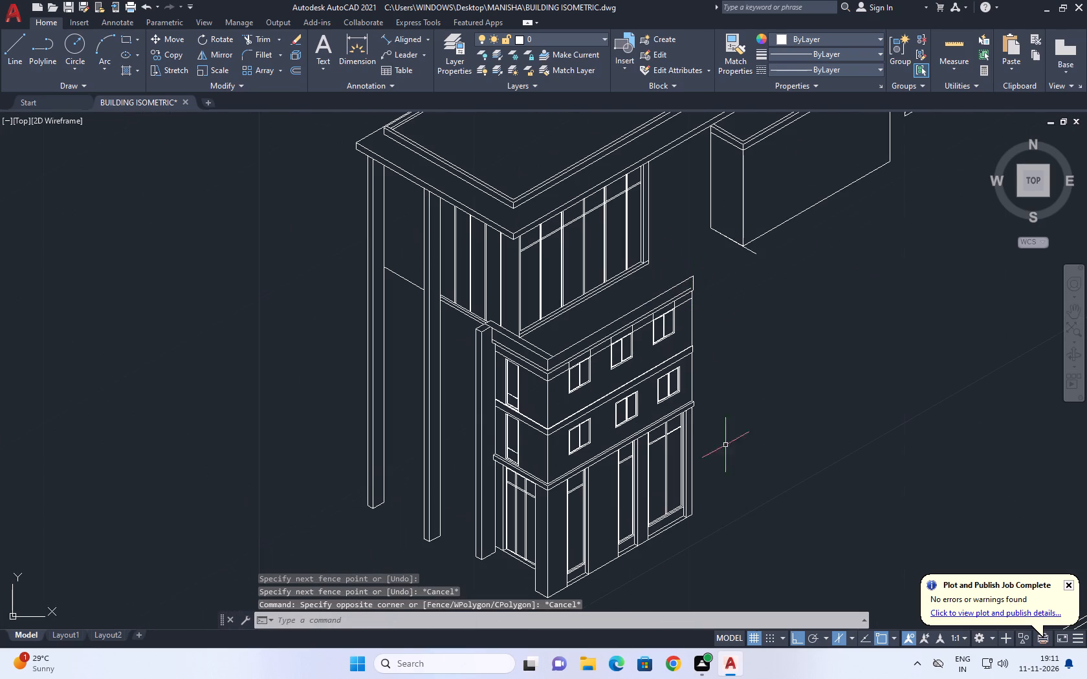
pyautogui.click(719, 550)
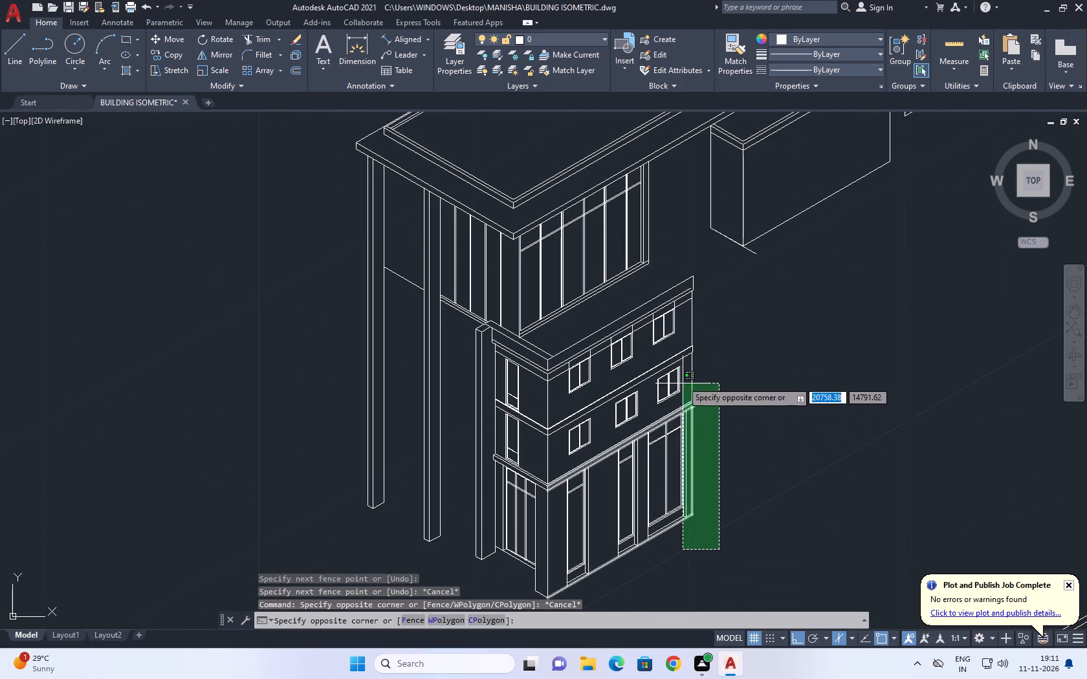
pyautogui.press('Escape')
# Extend the lower block's two long roof-edge lines to the short sloping line at the projecting box's bottom corner.
pyautogui.scroll(1, 691, 356)
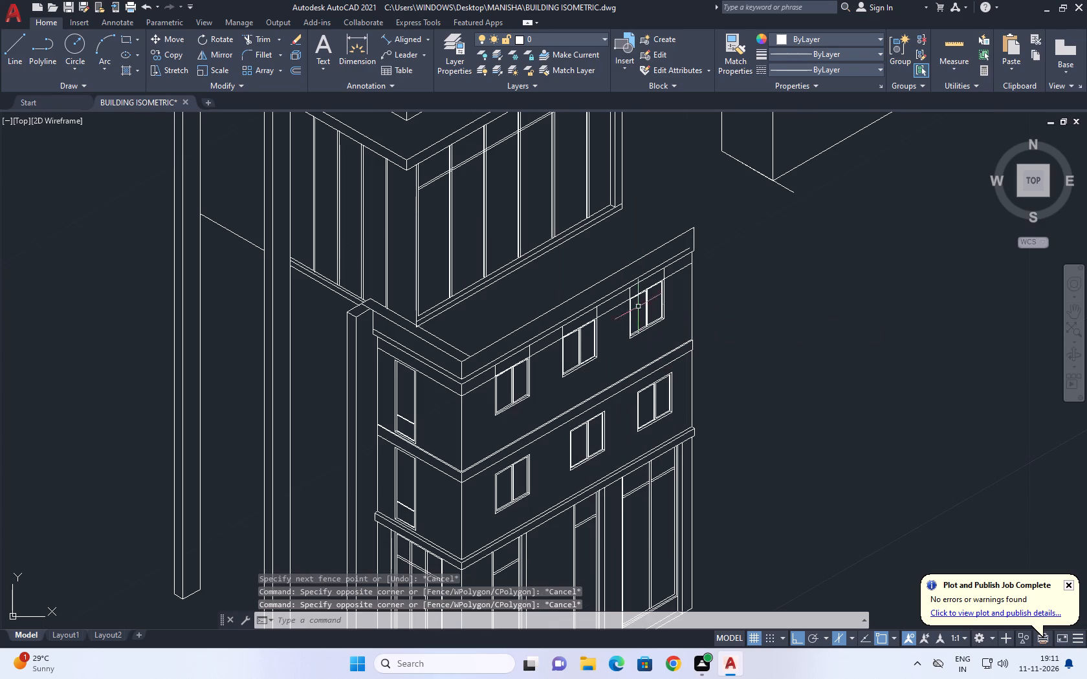
pyautogui.scroll(1, 622, 260)
pyautogui.moveTo(715, 256); pyautogui.dragTo(694, 298, button='middle')
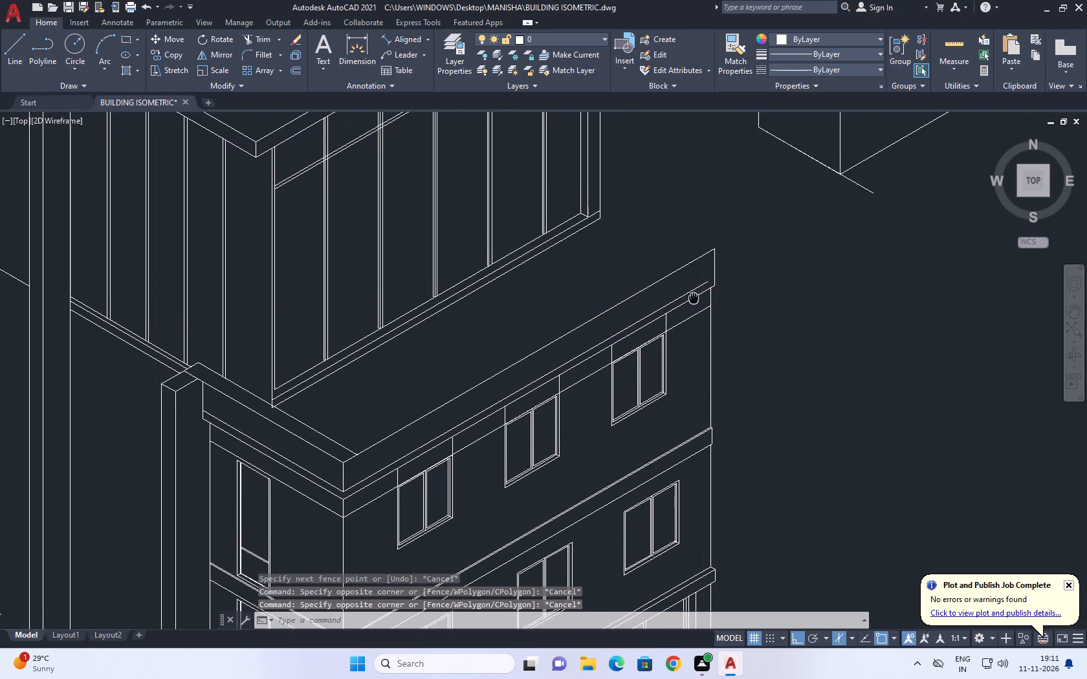
pyautogui.moveTo(694, 298); pyautogui.dragTo(693, 300, button='middle')
pyautogui.moveTo(721, 329); pyautogui.dragTo(715, 332, button='middle')
pyautogui.write('EX')
pyautogui.press('space')
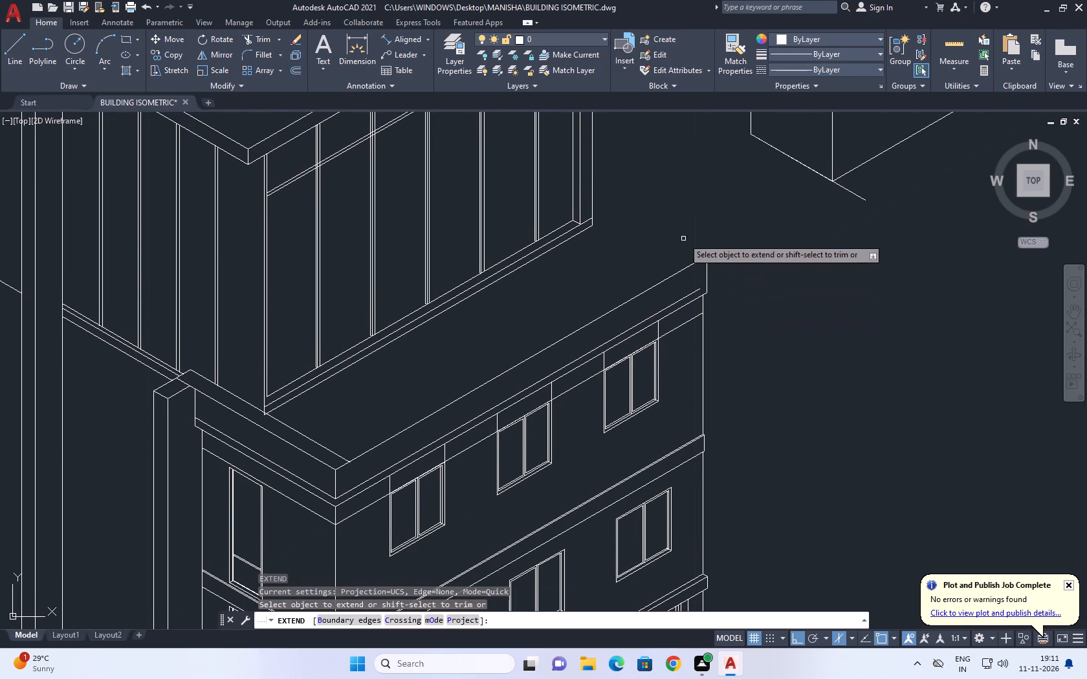
pyautogui.click(683, 237)
pyautogui.click(693, 311)
pyautogui.click(702, 283)
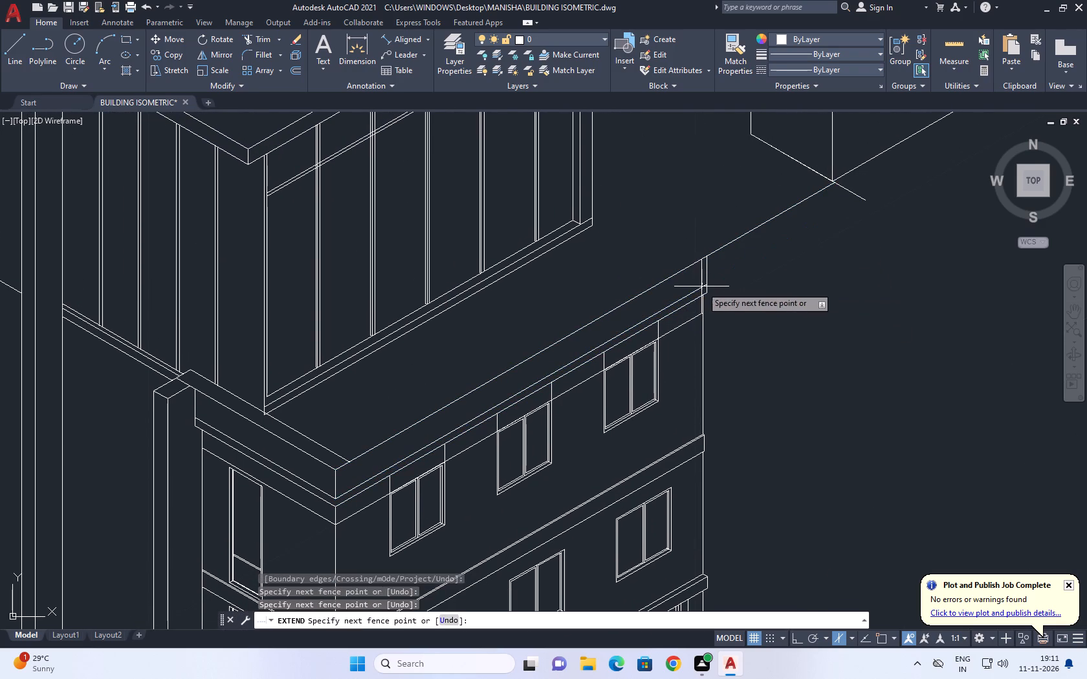
pyautogui.click(698, 302)
pyautogui.click(696, 300)
pyautogui.click(696, 297)
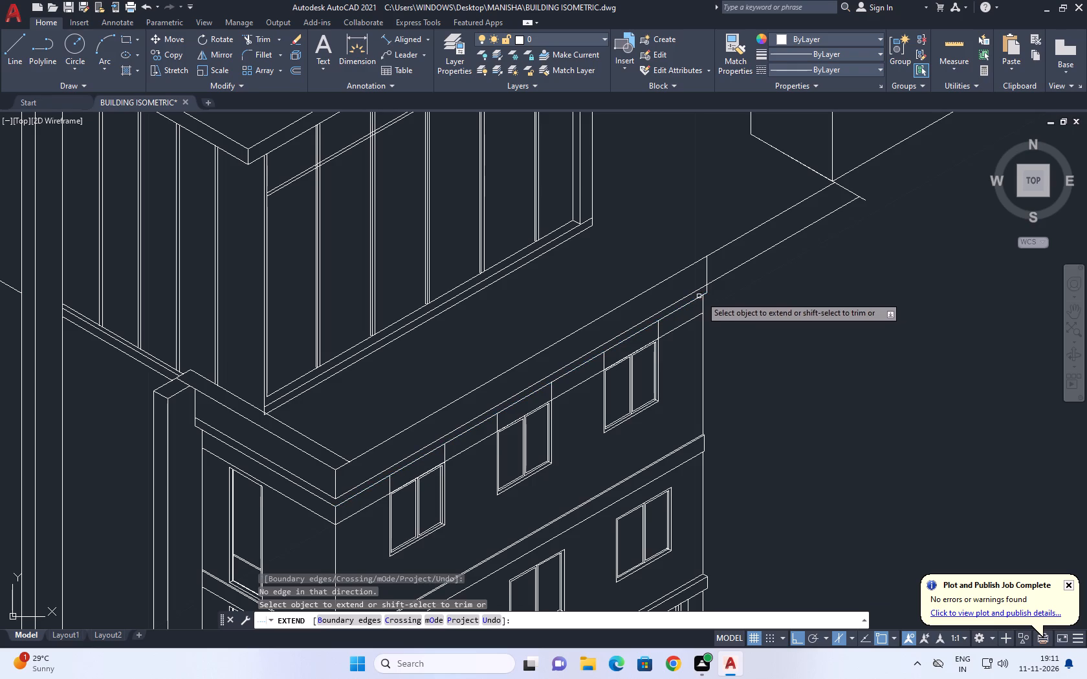
pyautogui.press('Escape')
# Examine where the extended roof-edge lines meet the projecting box's bottom corner, and how the lower block sits beneath it.
pyautogui.moveTo(792, 252); pyautogui.dragTo(704, 320, button='middle')
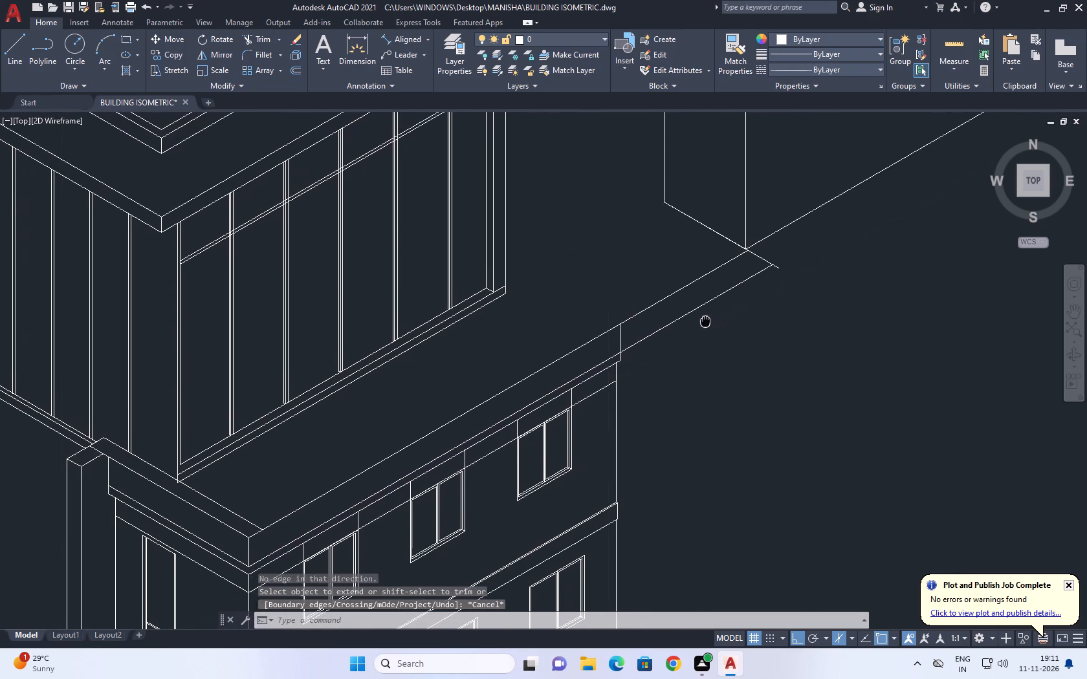
pyautogui.moveTo(704, 320); pyautogui.dragTo(696, 324, button='middle')
pyautogui.moveTo(774, 285); pyautogui.dragTo(767, 299, button='middle')
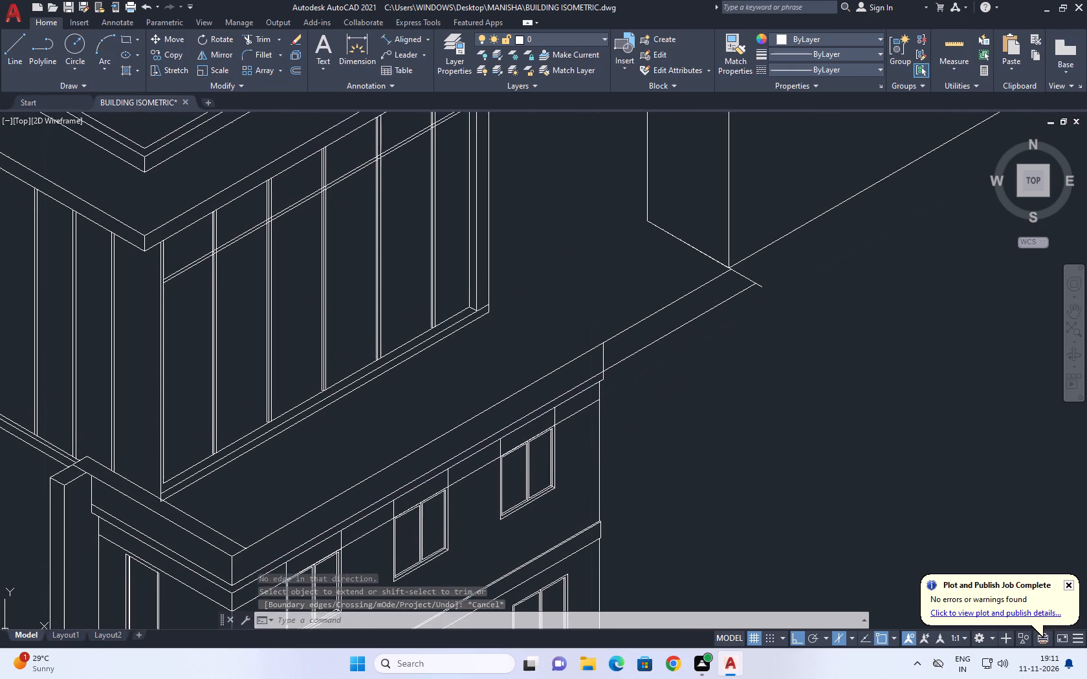
pyautogui.scroll(2, 738, 281)
pyautogui.scroll(-2, 722, 269)
pyautogui.moveTo(722, 269); pyautogui.dragTo(720, 301, button='middle')
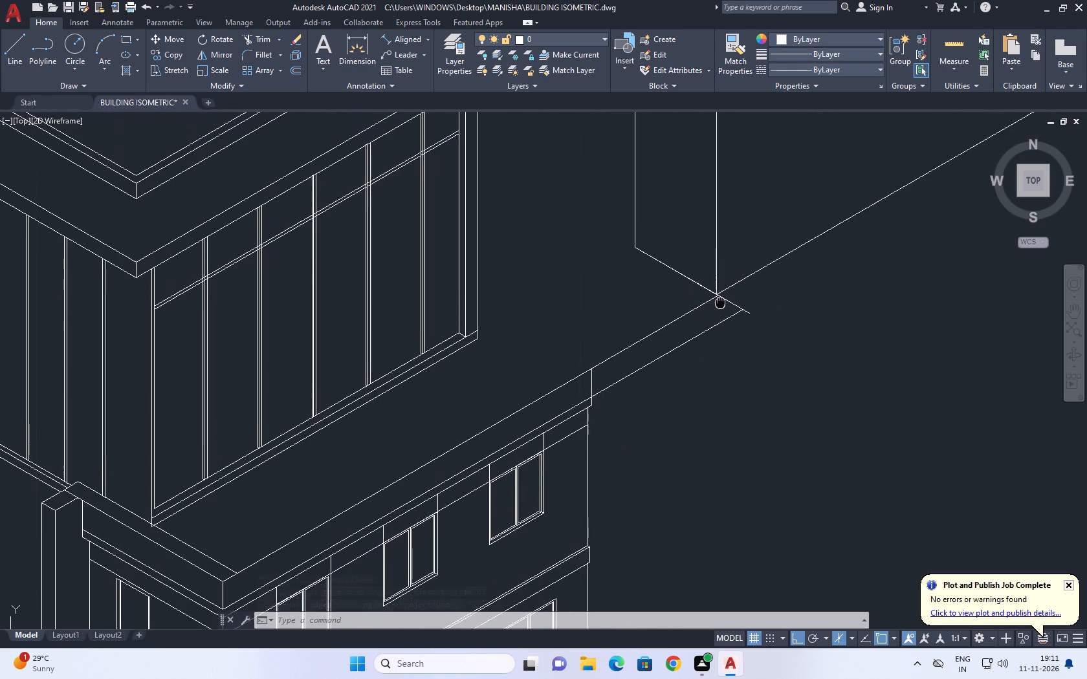
pyautogui.moveTo(720, 301); pyautogui.dragTo(720, 312, button='middle')
pyautogui.scroll(-2, 721, 314)
pyautogui.moveTo(649, 356); pyautogui.dragTo(633, 339, button='middle')
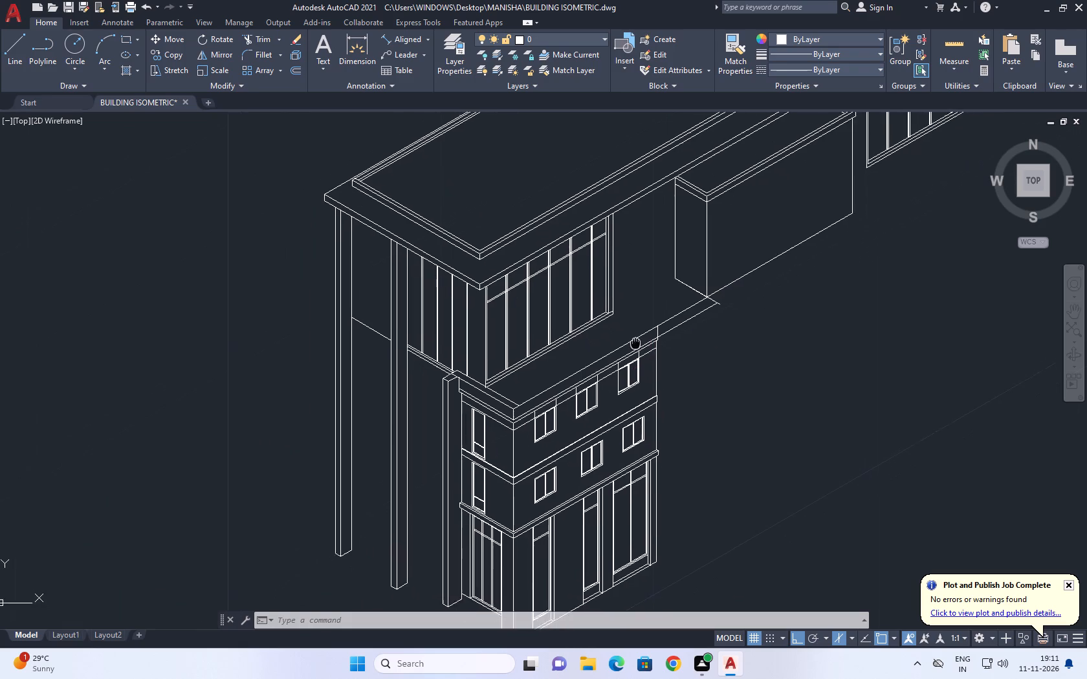
pyautogui.moveTo(633, 339); pyautogui.dragTo(608, 289, button='middle')
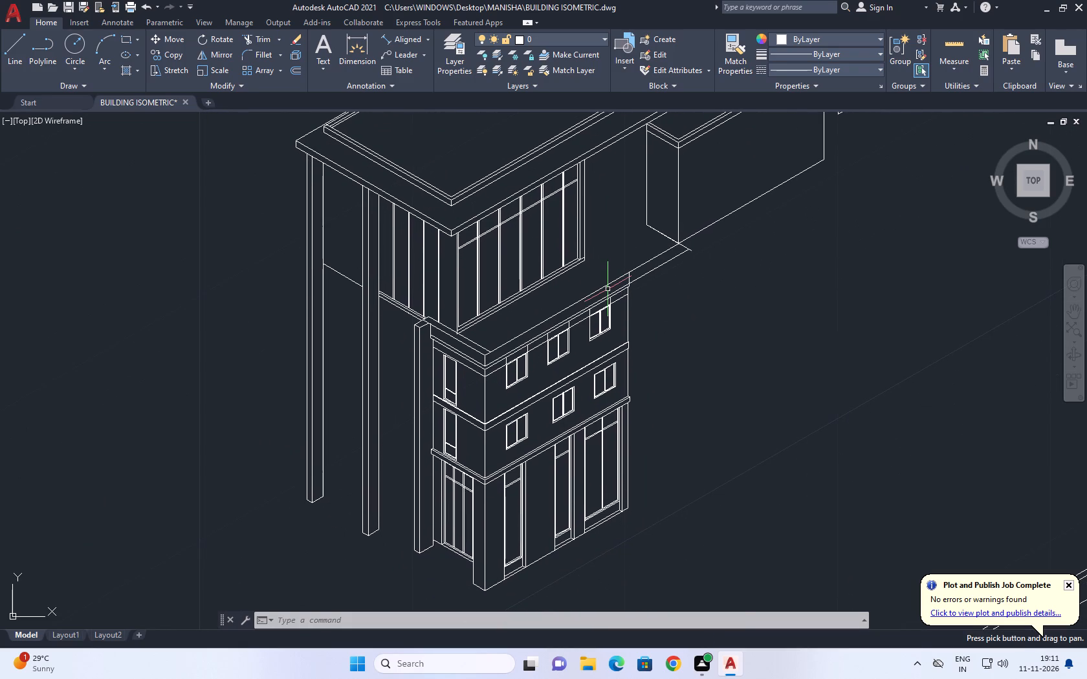
# Move the lower block's entire long facade, with roof edges, bands, windows, ground-floor openings and corner line, outward about 2.77 units along 330°.
pyautogui.moveTo(625, 351); pyautogui.dragTo(609, 246, button='middle')
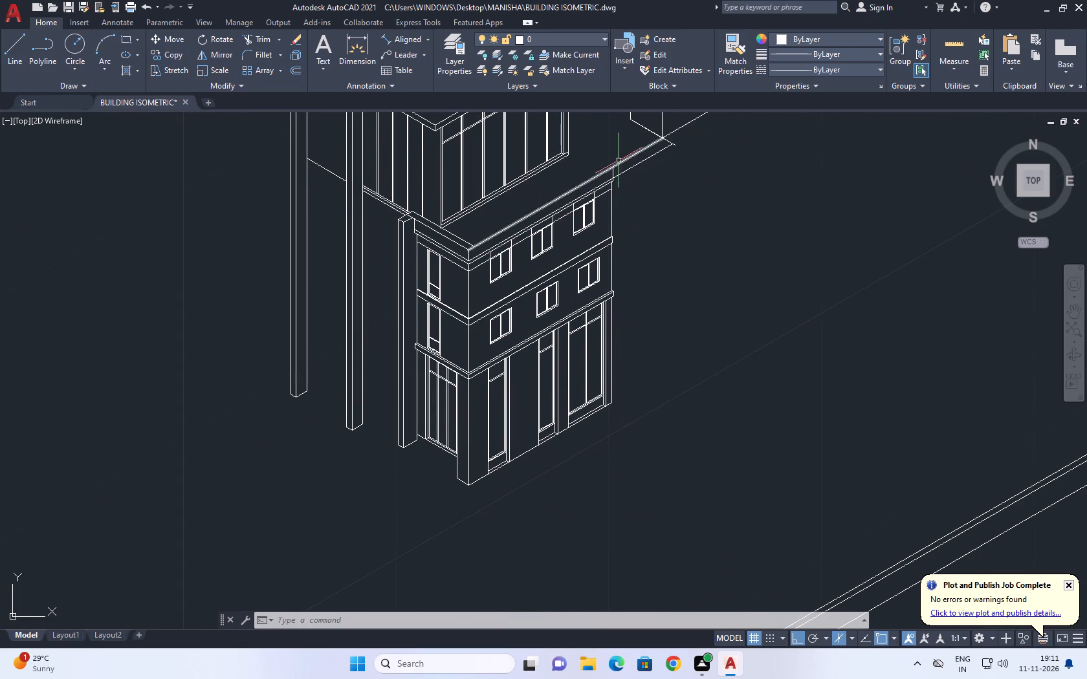
pyautogui.click(617, 156)
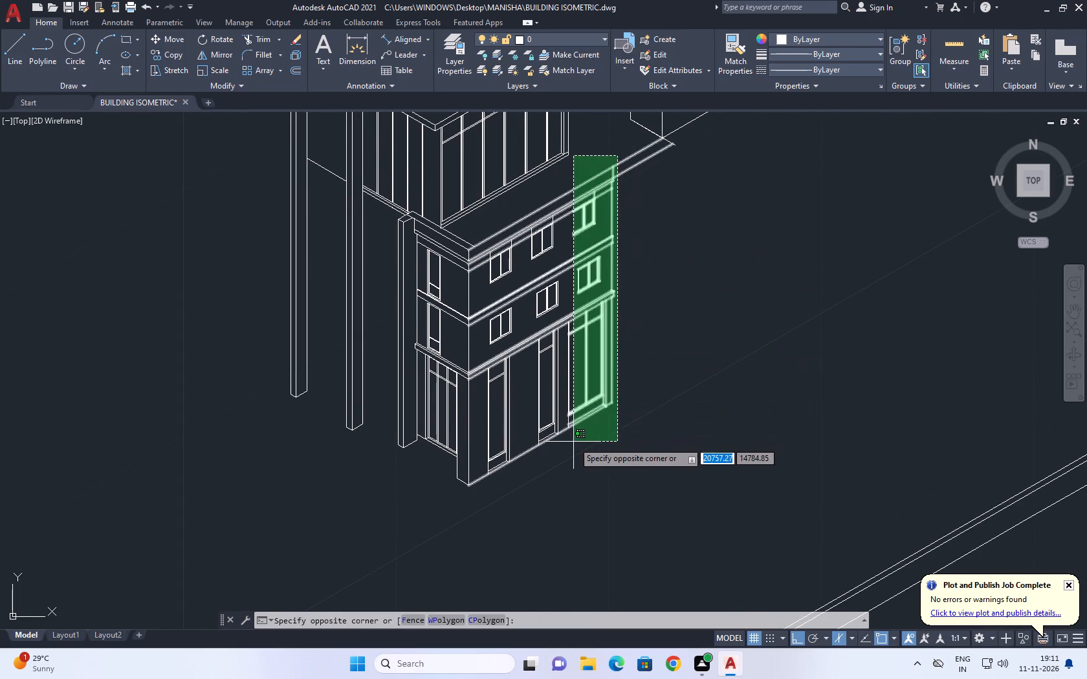
pyautogui.click(573, 444)
pyautogui.click(545, 189)
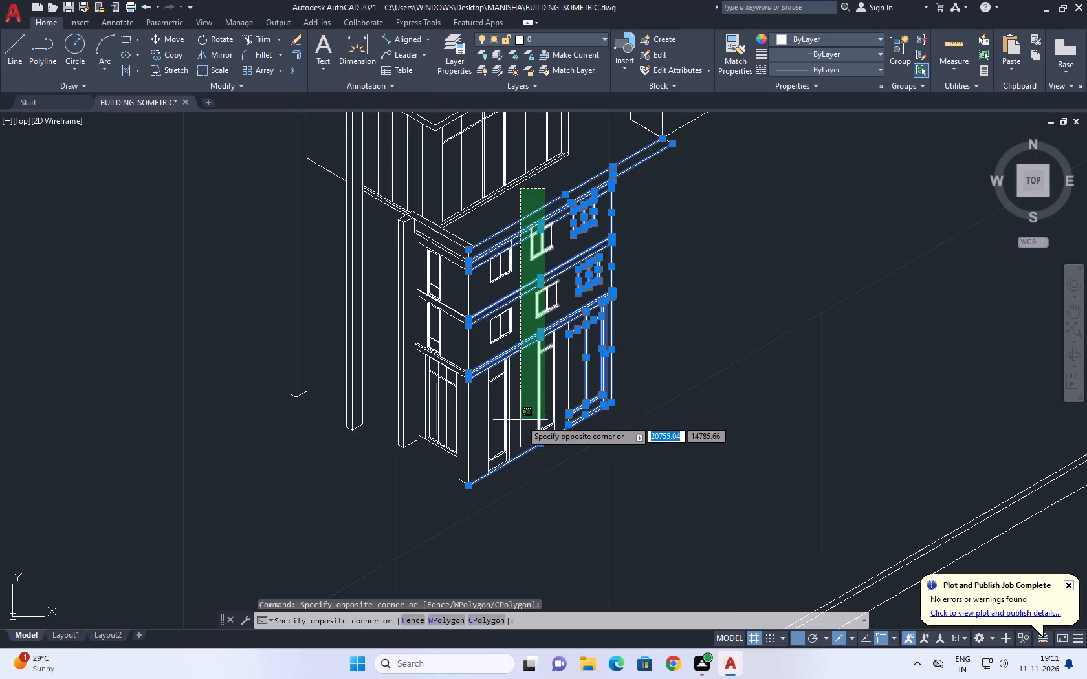
pyautogui.click(525, 456)
pyautogui.scroll(2, 548, 230)
pyautogui.click(597, 223)
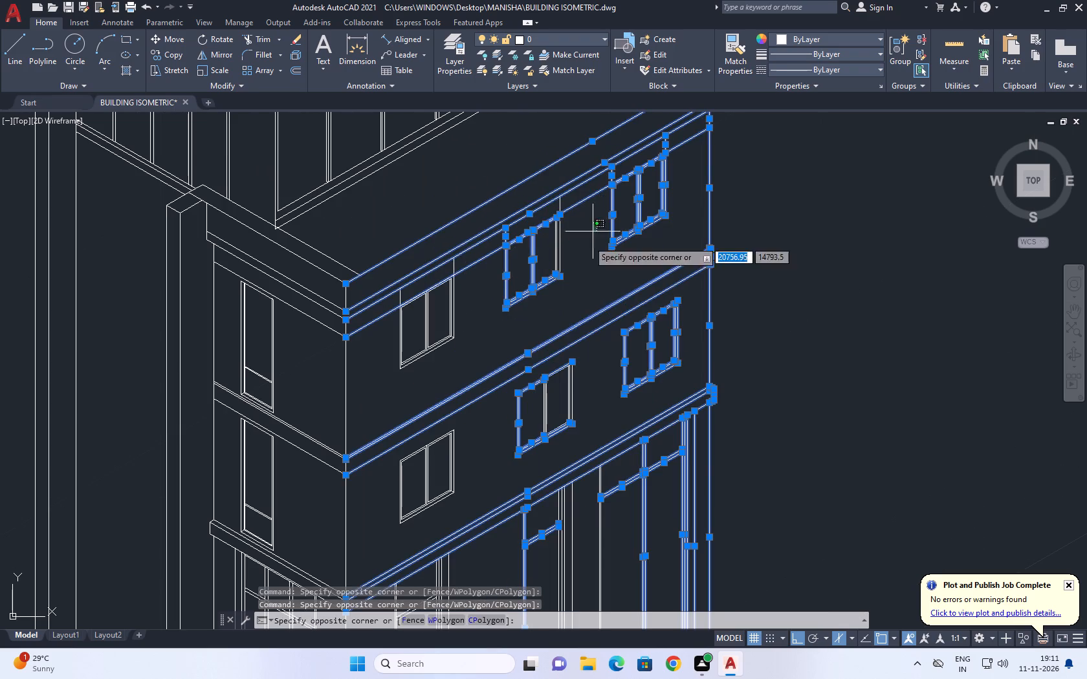
pyautogui.click(388, 385)
pyautogui.moveTo(452, 380); pyautogui.dragTo(531, 202, button='middle')
pyautogui.moveTo(707, 416); pyautogui.dragTo(705, 416)
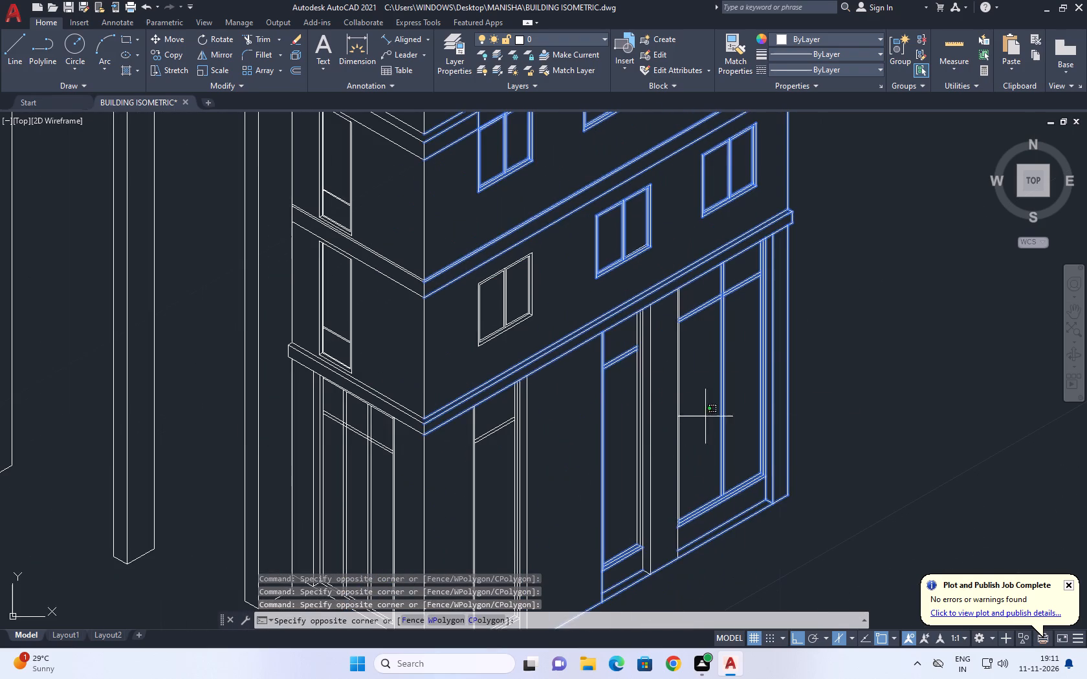
pyautogui.moveTo(705, 416); pyautogui.dragTo(697, 415)
pyautogui.click(496, 224)
pyautogui.moveTo(592, 391); pyautogui.dragTo(608, 225, button='middle')
pyautogui.moveTo(568, 336); pyautogui.dragTo(526, 279)
pyautogui.moveTo(481, 160); pyautogui.dragTo(481, 155)
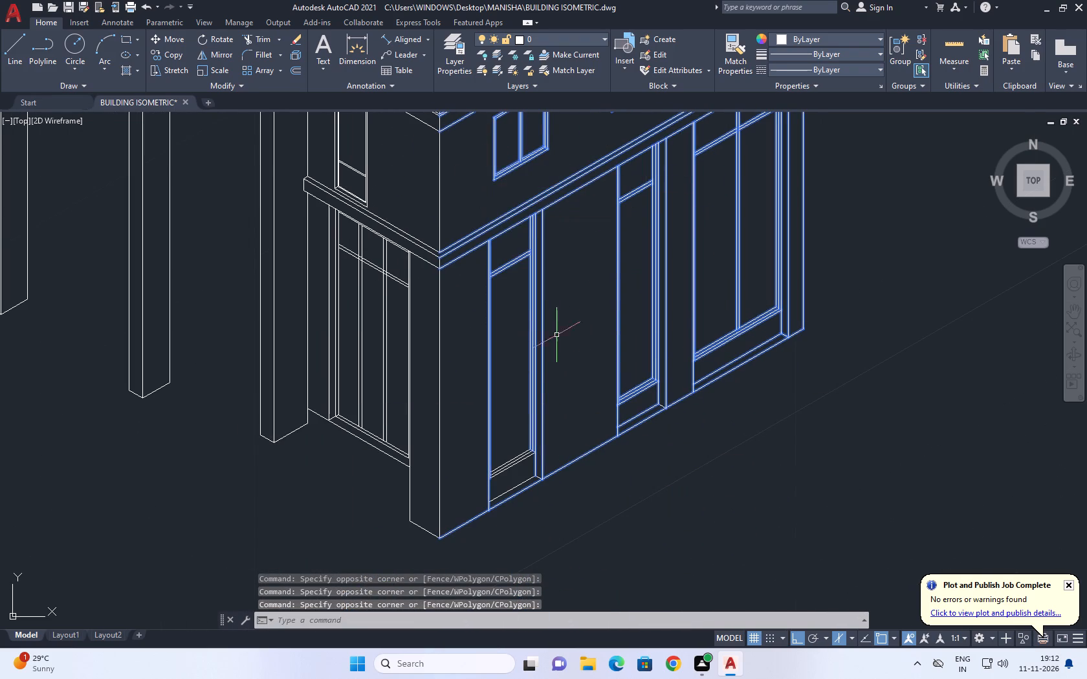
pyautogui.scroll(2, 562, 497)
pyautogui.moveTo(540, 480); pyautogui.dragTo(489, 449)
pyautogui.click(366, 371)
pyautogui.moveTo(589, 480); pyautogui.dragTo(515, 413)
pyautogui.click(441, 332)
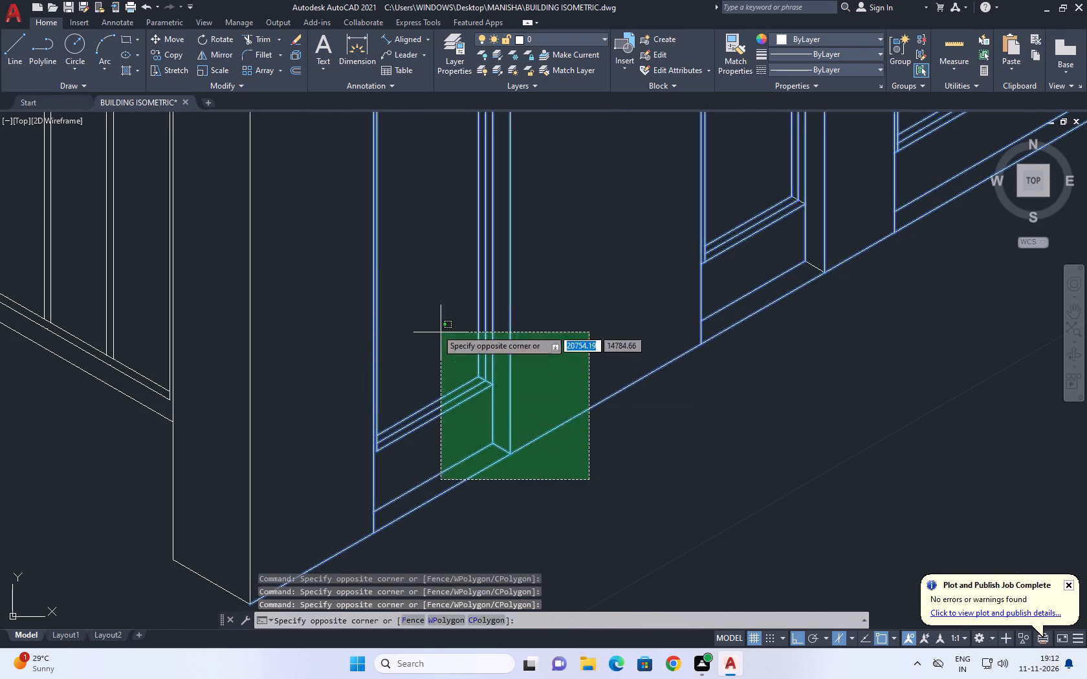
pyautogui.scroll(-5, 534, 305)
pyautogui.scroll(1, 548, 199)
pyautogui.moveTo(518, 137); pyautogui.dragTo(527, 190, button='middle')
pyautogui.moveTo(689, 436); pyautogui.dragTo(669, 412, button='middle')
pyautogui.scroll(2, 494, 253)
pyautogui.scroll(-2, 539, 262)
pyautogui.scroll(1, 538, 252)
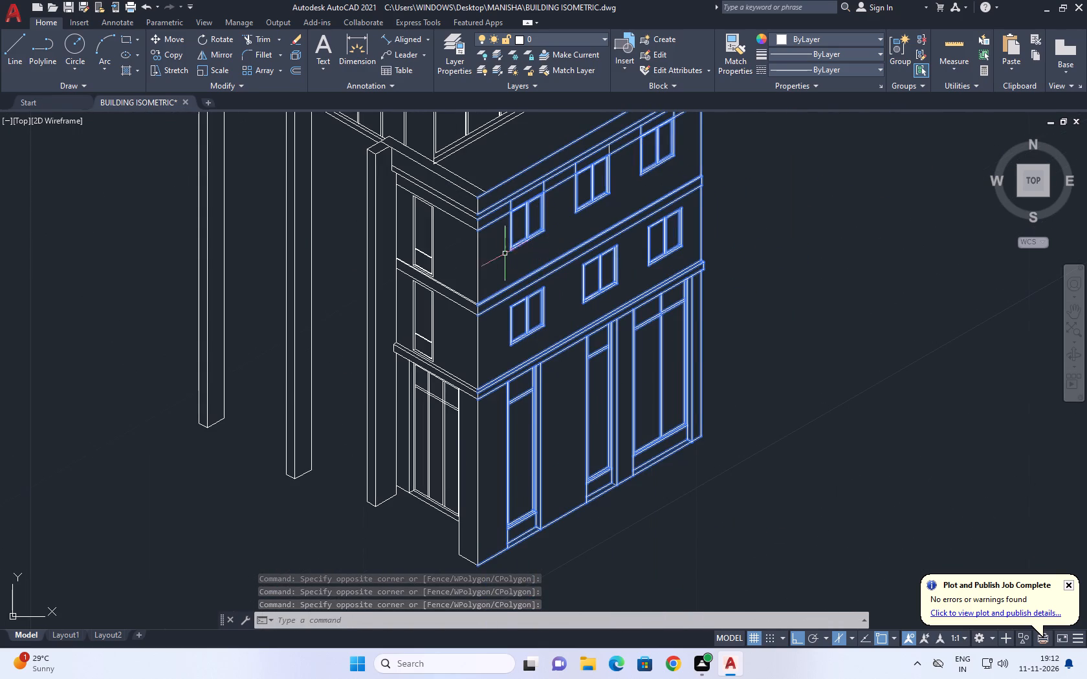
pyautogui.moveTo(498, 253); pyautogui.dragTo(489, 253)
pyautogui.click(467, 253)
pyautogui.click(492, 339)
pyautogui.click(466, 330)
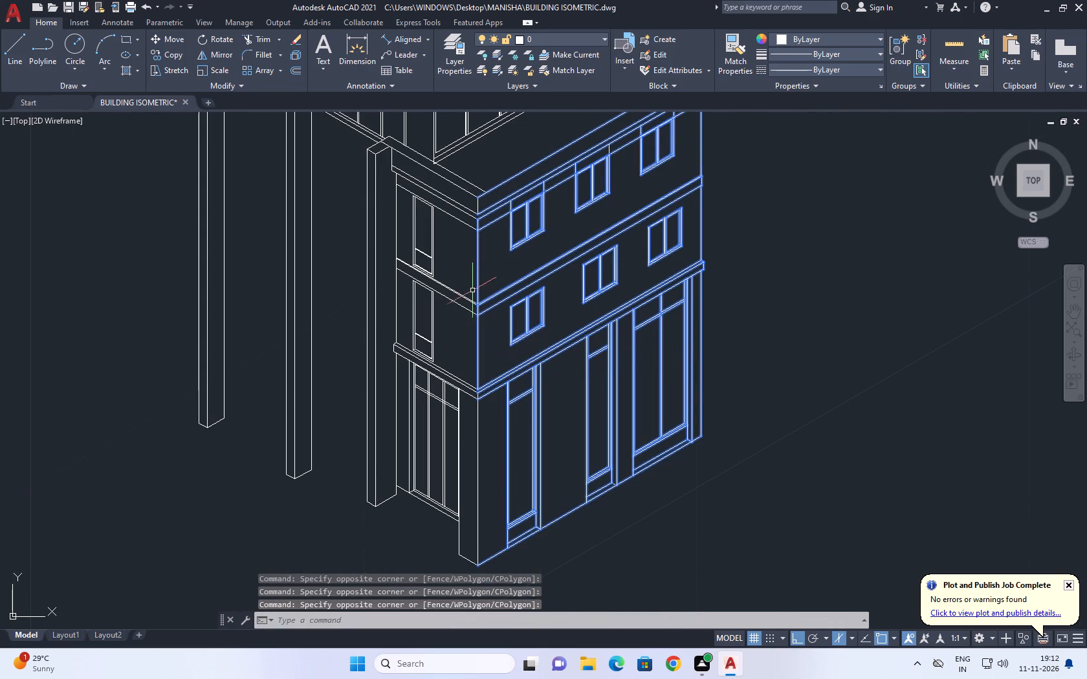
pyautogui.scroll(1, 479, 195)
pyautogui.click(467, 180)
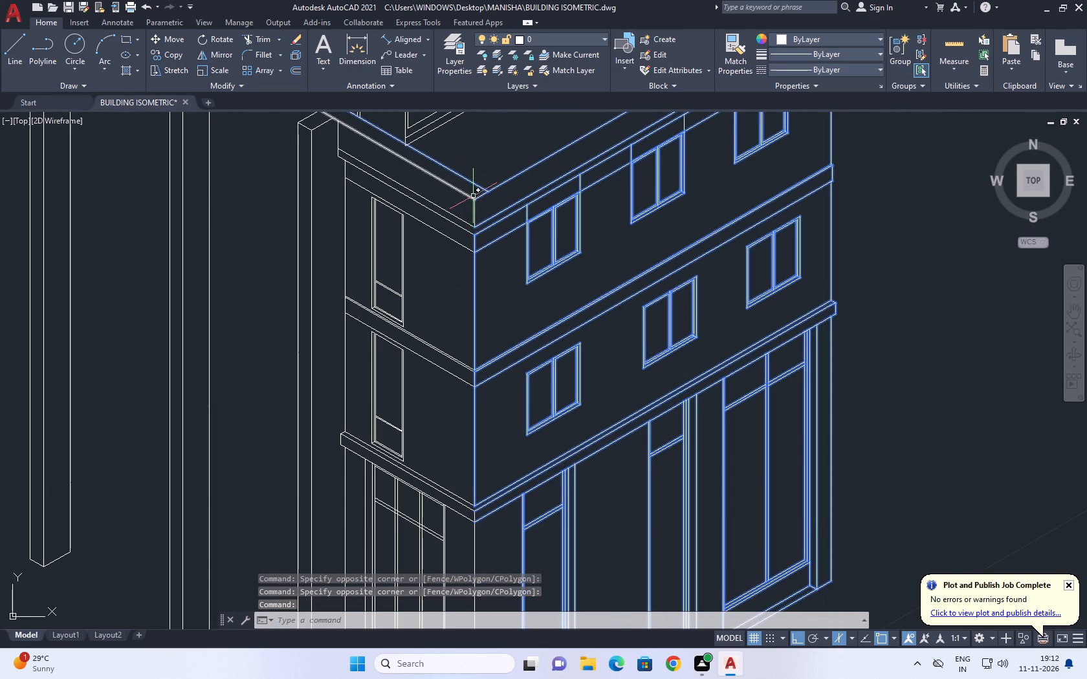
pyautogui.scroll(1, 465, 182)
pyautogui.moveTo(465, 184); pyautogui.dragTo(492, 248, button='middle')
pyautogui.keyDown('shift'); pyautogui.click(503, 228); pyautogui.keyUp('shift')
pyautogui.keyDown('shift'); pyautogui.click(474, 238); pyautogui.keyUp('shift')
pyautogui.scroll(-1, 521, 210)
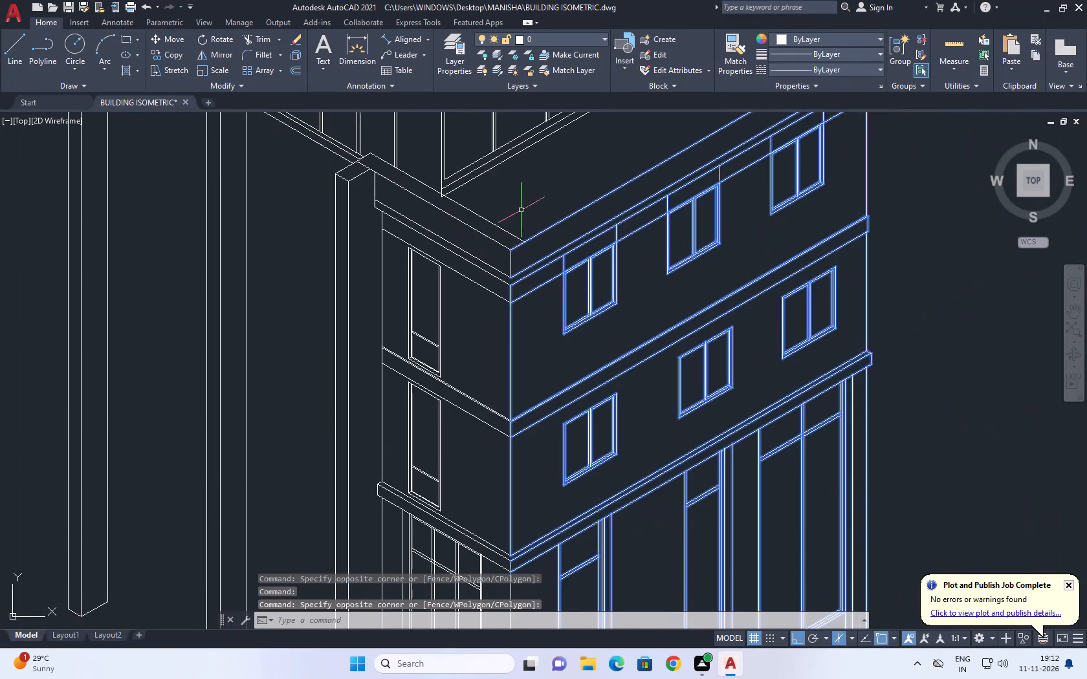
pyautogui.moveTo(526, 312); pyautogui.dragTo(535, 281, button='middle')
pyautogui.scroll(1, 523, 221)
pyautogui.click(511, 195)
pyautogui.click(541, 341)
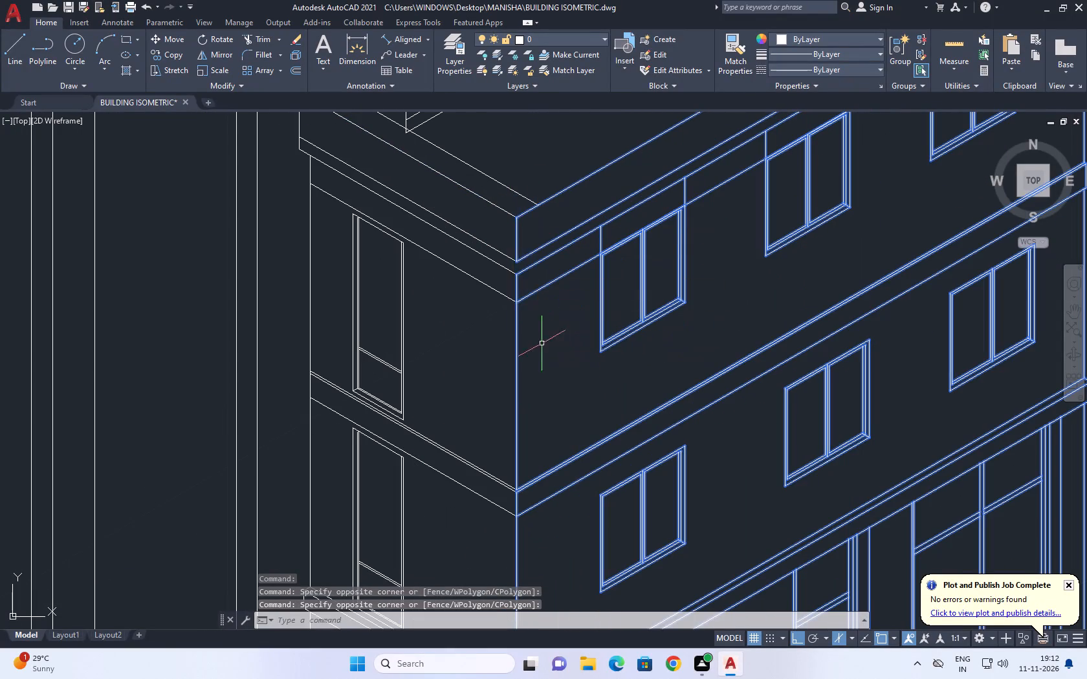
pyautogui.scroll(-2, 576, 215)
pyautogui.moveTo(557, 405); pyautogui.dragTo(602, 285, button='middle')
pyautogui.scroll(1, 601, 264)
pyautogui.click(578, 233)
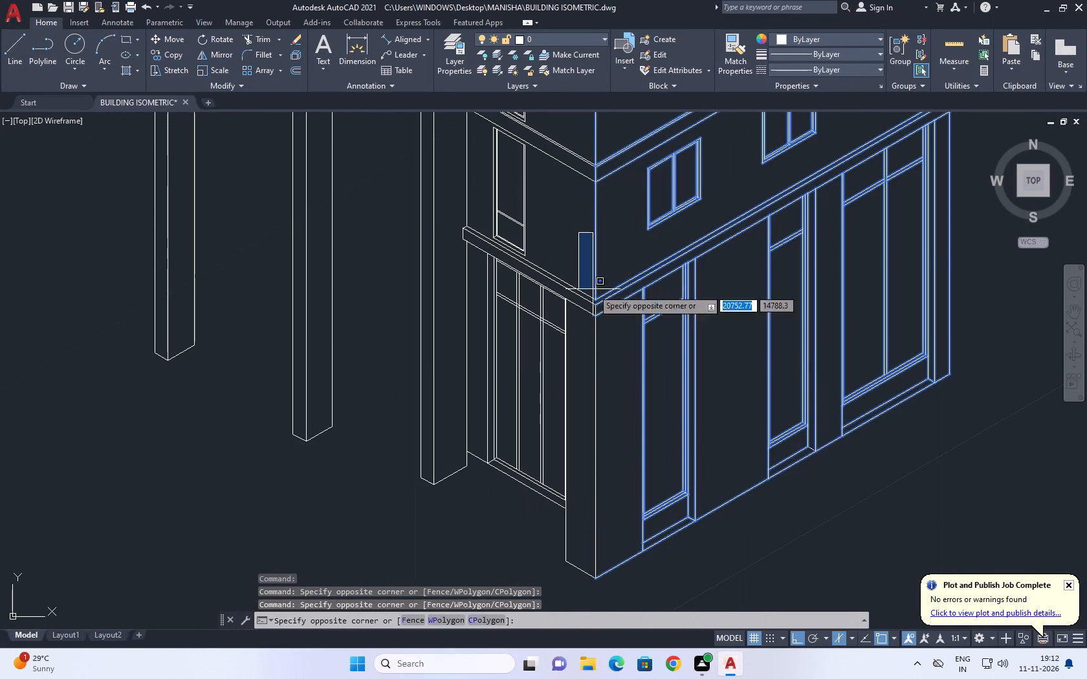
pyautogui.moveTo(648, 479); pyautogui.dragTo(642, 360, button='middle')
pyautogui.moveTo(610, 460); pyautogui.dragTo(611, 453)
pyautogui.scroll(-1, 643, 212)
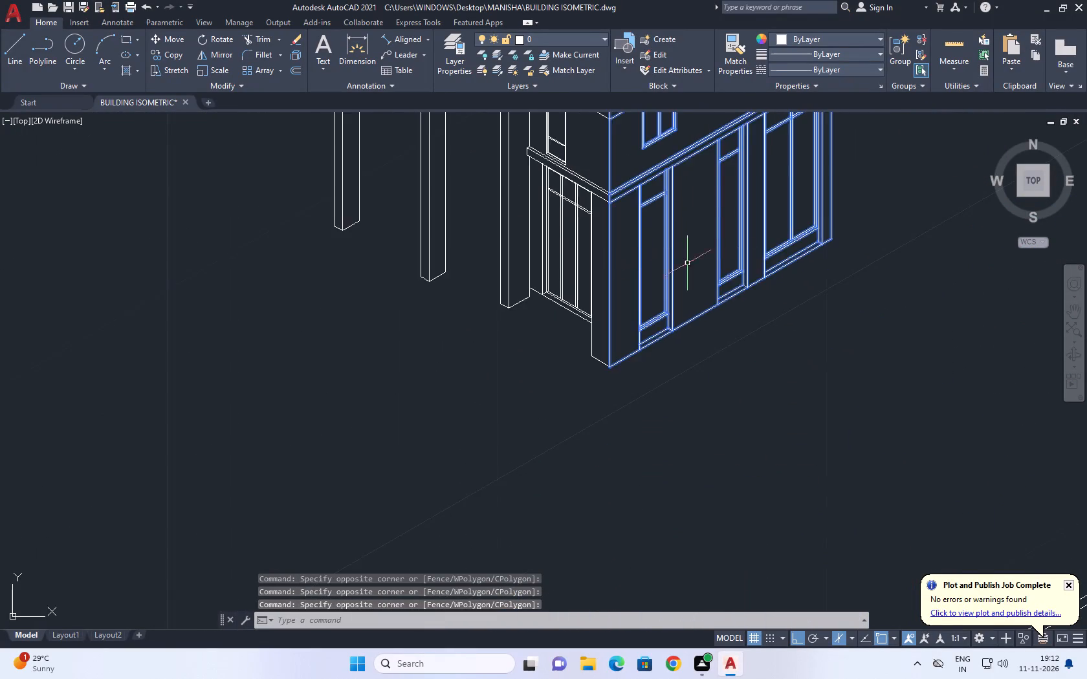
pyautogui.moveTo(729, 272); pyautogui.dragTo(695, 326, button='middle')
pyautogui.write('M')
pyautogui.press('space')
pyautogui.scroll(1, 586, 397)
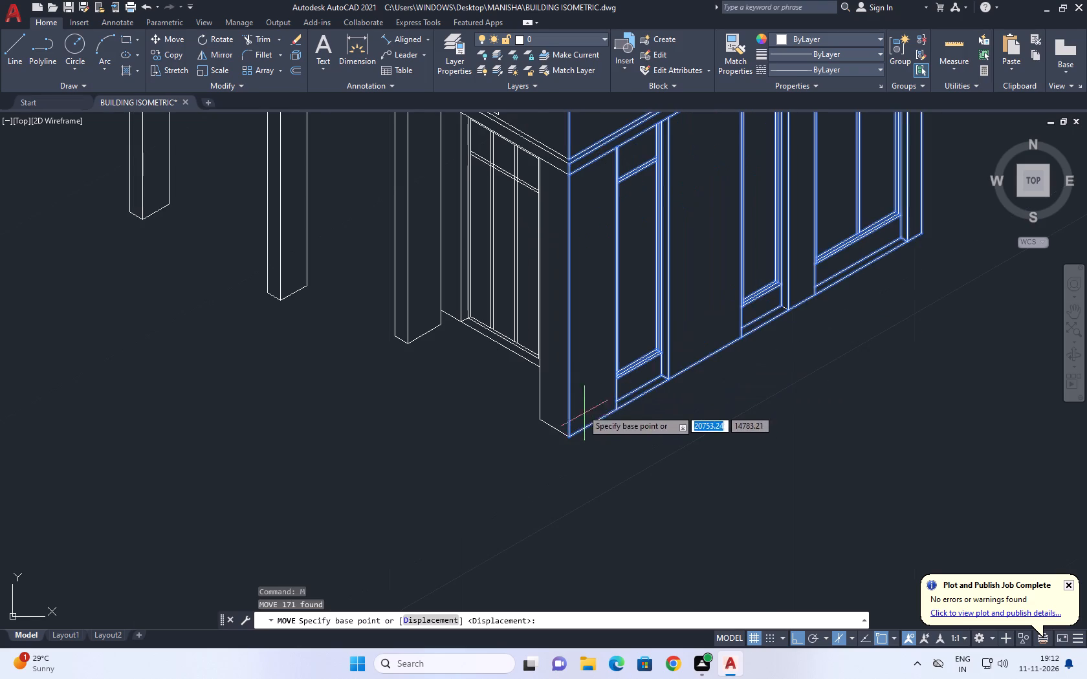
pyautogui.scroll(-4, 609, 360)
pyautogui.moveTo(713, 277); pyautogui.dragTo(687, 385, button='middle')
pyautogui.click(734, 271)
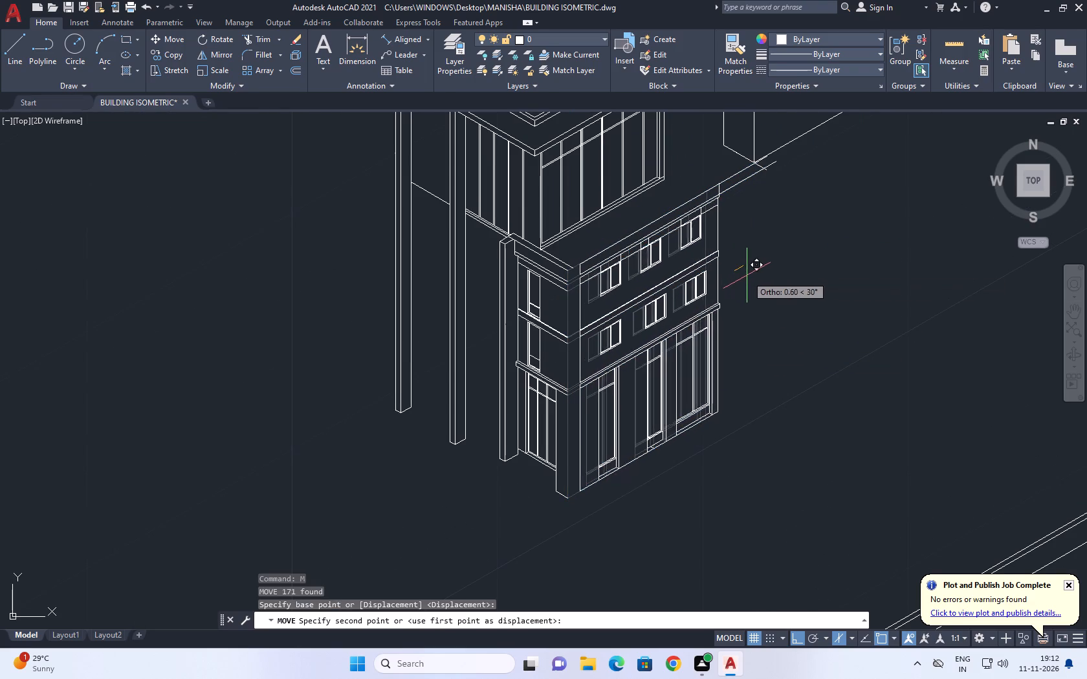
pyautogui.press('F5')
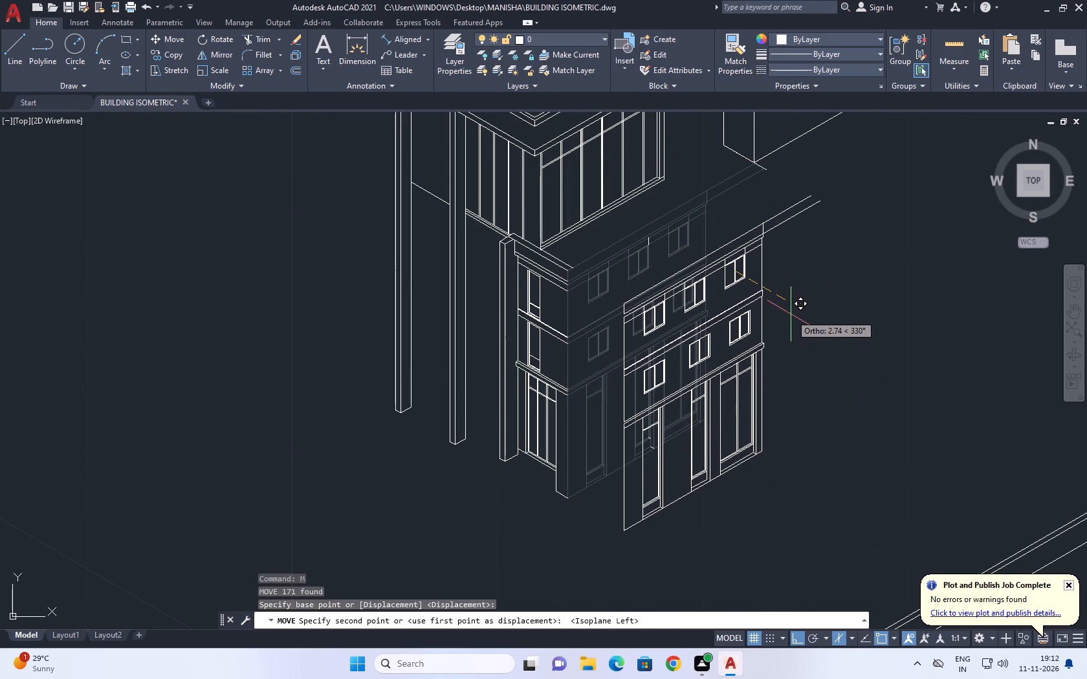
pyautogui.click(791, 316)
# Move the short vertical line left behind by 2.77 units along 330° onto the upper corner of the top-row middle window.
pyautogui.scroll(2, 630, 262)
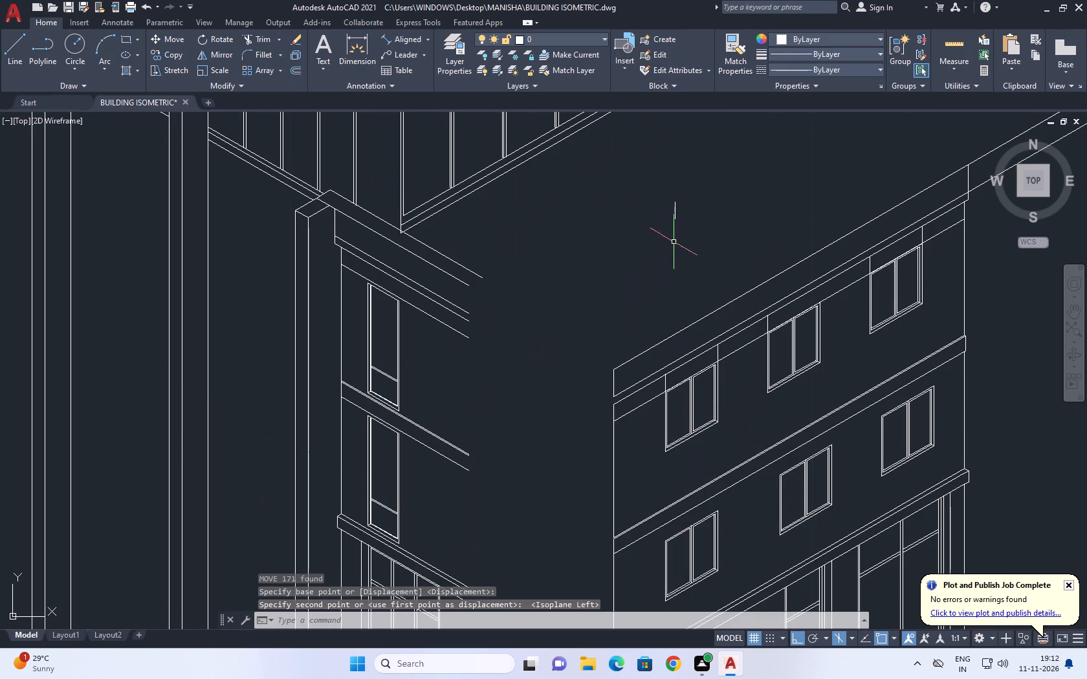
pyautogui.moveTo(674, 241); pyautogui.dragTo(648, 259, button='middle')
pyautogui.scroll(2, 647, 257)
pyautogui.moveTo(686, 234); pyautogui.dragTo(659, 198)
pyautogui.moveTo(597, 144); pyautogui.dragTo(558, 150)
pyautogui.moveTo(722, 246); pyautogui.dragTo(561, 277, button='middle')
pyautogui.press('m')
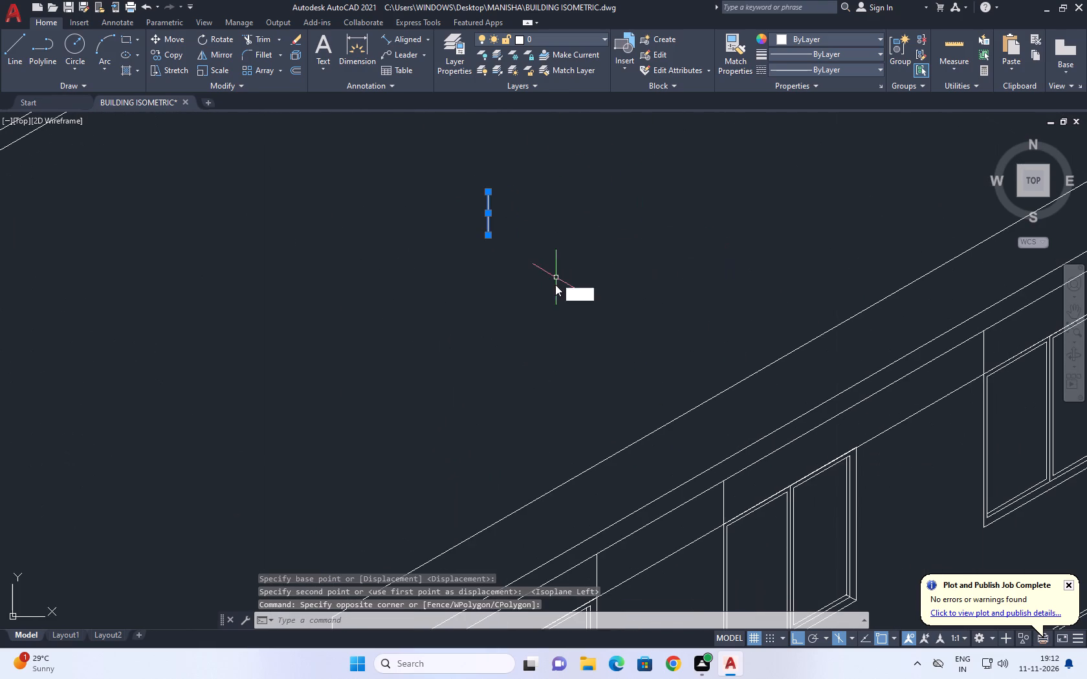
pyautogui.press('space')
pyautogui.click(489, 233)
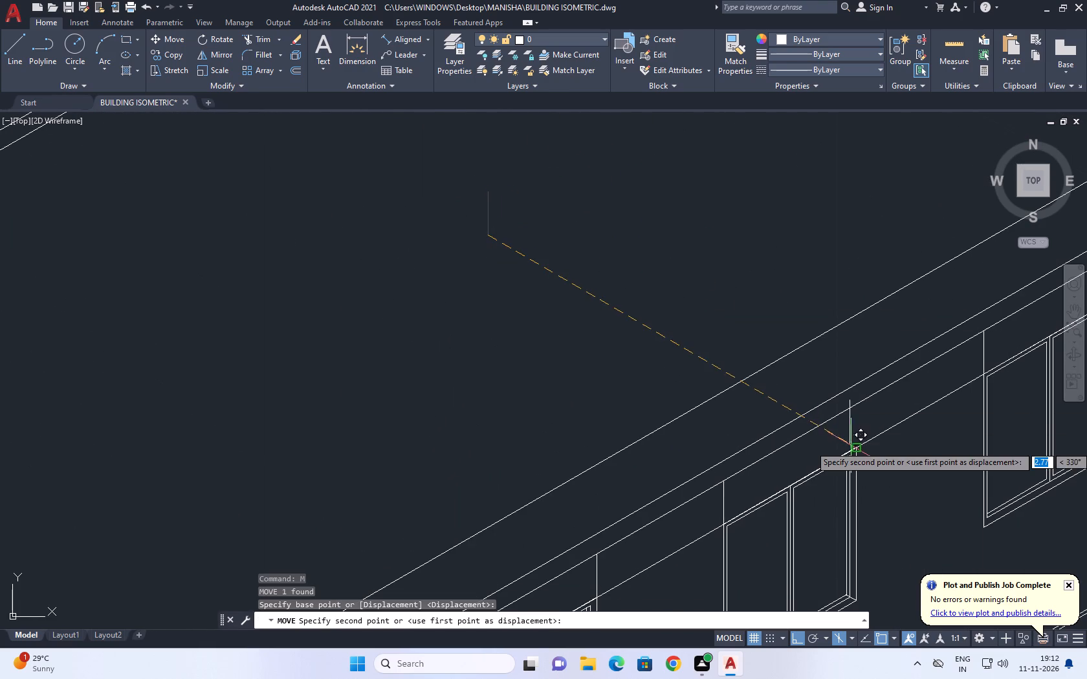
pyautogui.moveTo(857, 446); pyautogui.dragTo(839, 435)
pyautogui.scroll(-4, 725, 343)
pyautogui.moveTo(648, 379); pyautogui.dragTo(692, 311, button='middle')
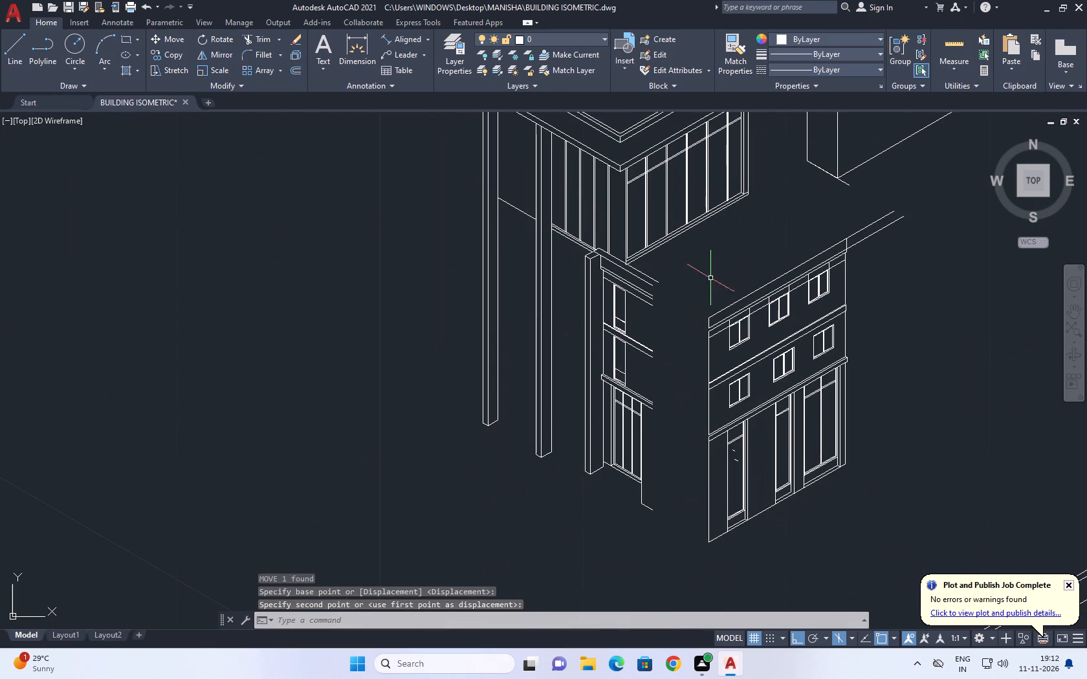
# Delete the two short stray line fragments inside the first ground-floor opening of the lower block's long facade.
pyautogui.scroll(2, 759, 458)
pyautogui.moveTo(718, 447); pyautogui.dragTo(715, 351, button='middle')
pyautogui.scroll(1, 715, 367)
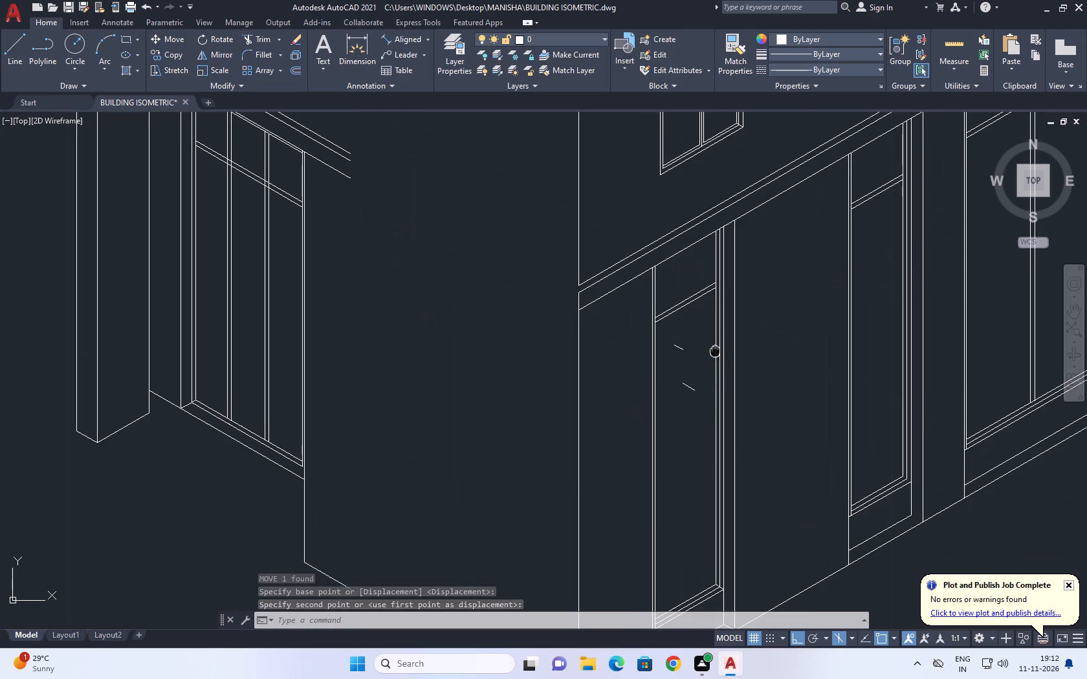
pyautogui.scroll(2, 704, 385)
pyautogui.moveTo(687, 431); pyautogui.dragTo(676, 398)
pyautogui.click(613, 272)
pyautogui.scroll(-5, 630, 272)
pyautogui.press('Delete')
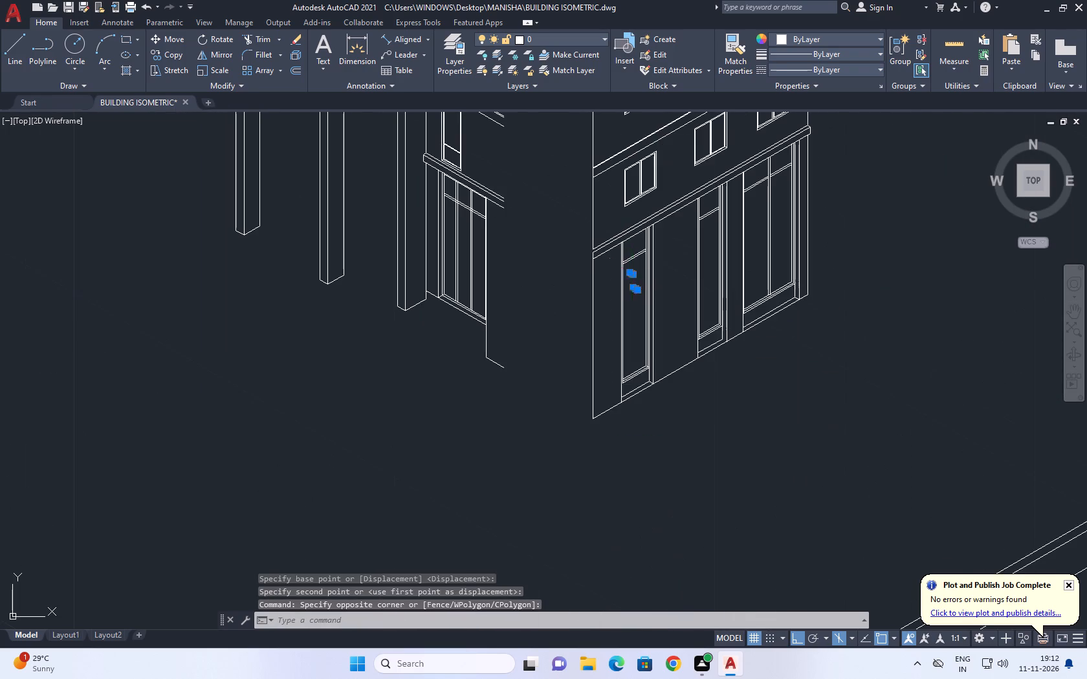
pyautogui.scroll(-5, 633, 272)
pyautogui.scroll(4, 597, 277)
pyautogui.moveTo(686, 180); pyautogui.dragTo(654, 303, button='middle')
pyautogui.scroll(1, 656, 295)
pyautogui.scroll(-5, 654, 316)
# Extend the short facade's roof-edge, floor-band and base lines to the corner line of the outward-moved long facade.
pyautogui.write('EX')
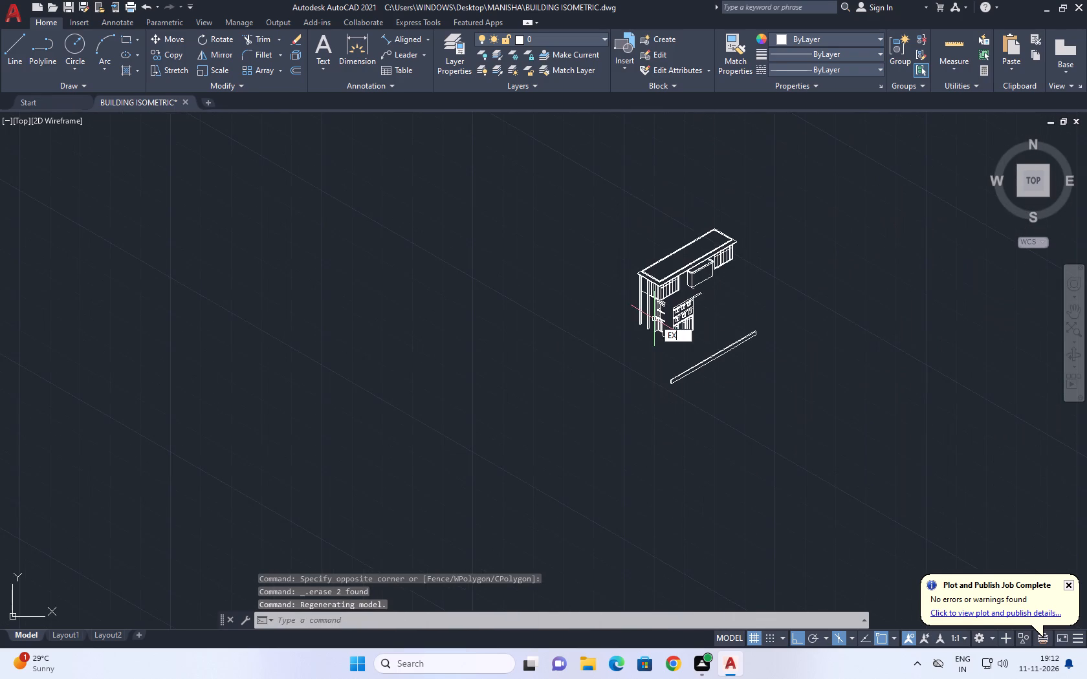
pyautogui.press('space')
pyautogui.scroll(4, 671, 318)
pyautogui.moveTo(619, 210); pyautogui.dragTo(613, 218)
pyautogui.click(603, 271)
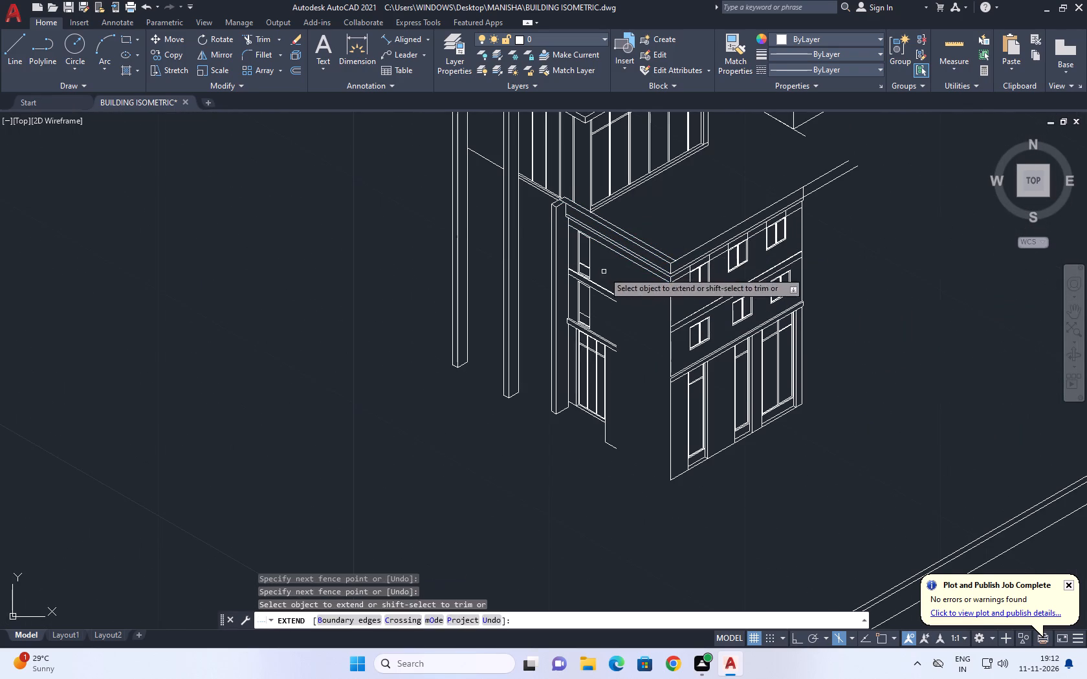
pyautogui.click(609, 271)
pyautogui.click(615, 382)
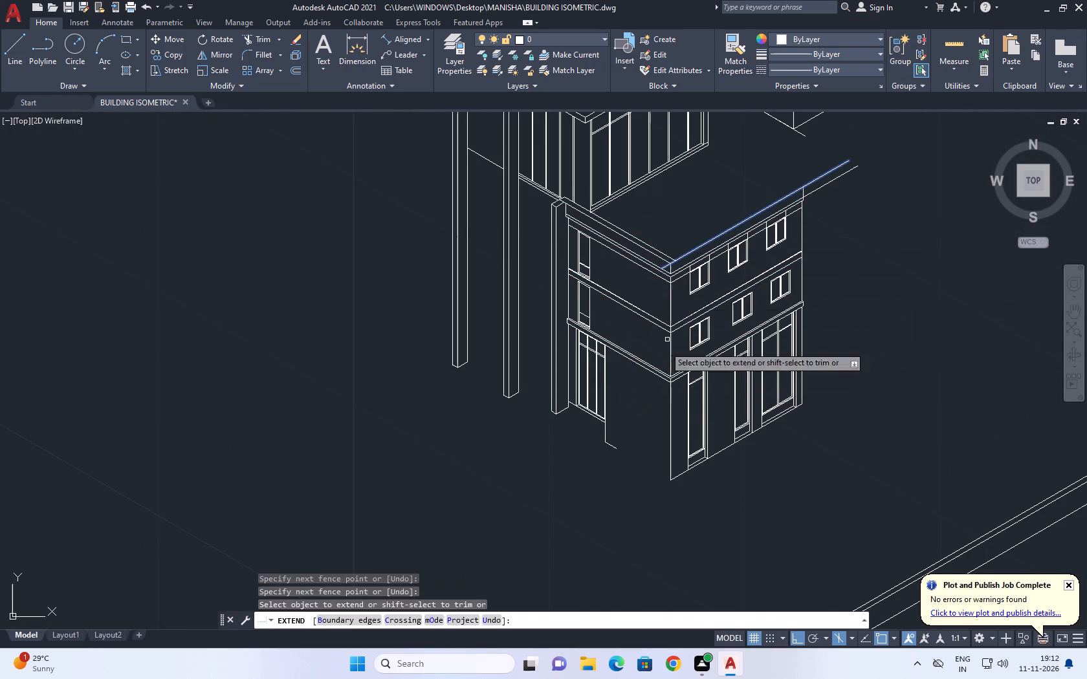
pyautogui.scroll(1, 600, 429)
pyautogui.click(631, 434)
pyautogui.click(598, 501)
pyautogui.press('Escape')
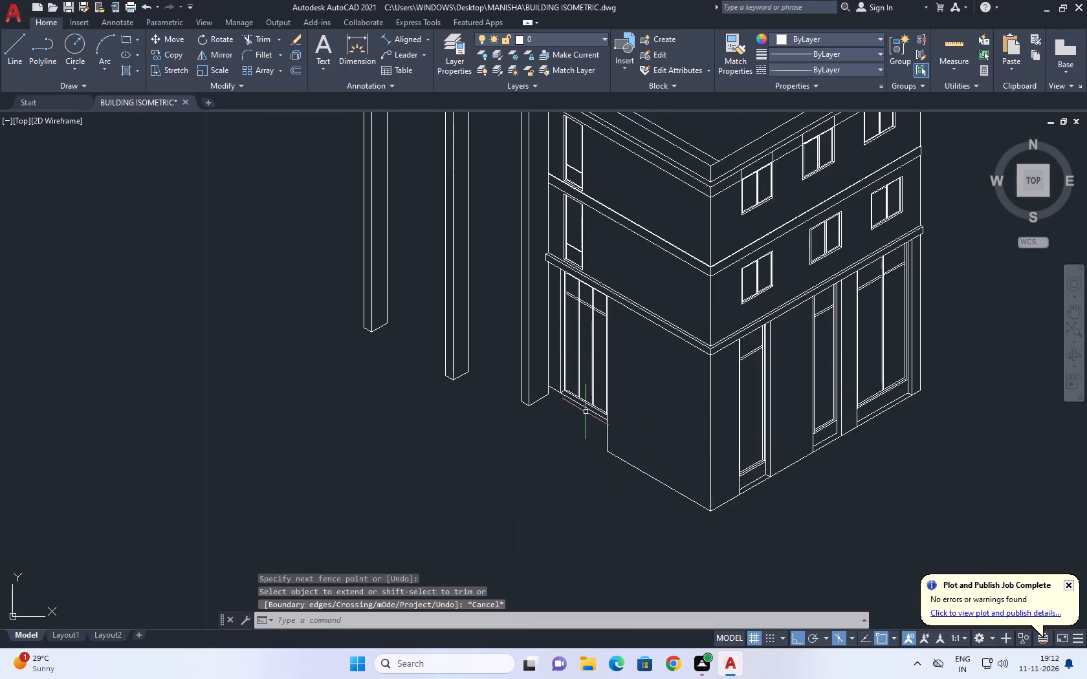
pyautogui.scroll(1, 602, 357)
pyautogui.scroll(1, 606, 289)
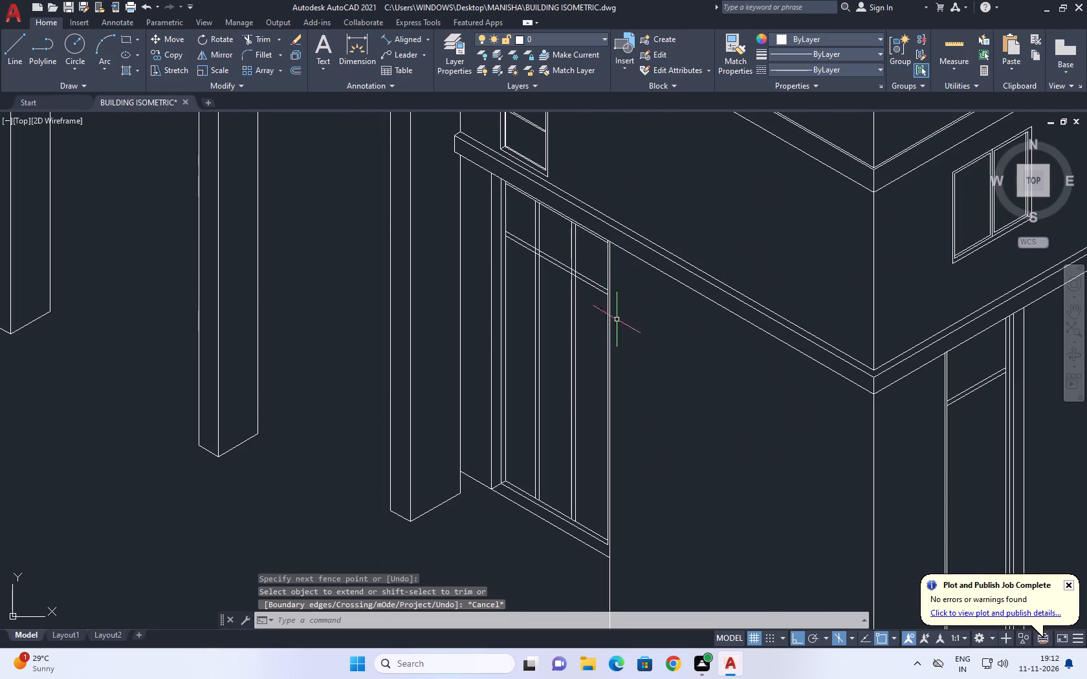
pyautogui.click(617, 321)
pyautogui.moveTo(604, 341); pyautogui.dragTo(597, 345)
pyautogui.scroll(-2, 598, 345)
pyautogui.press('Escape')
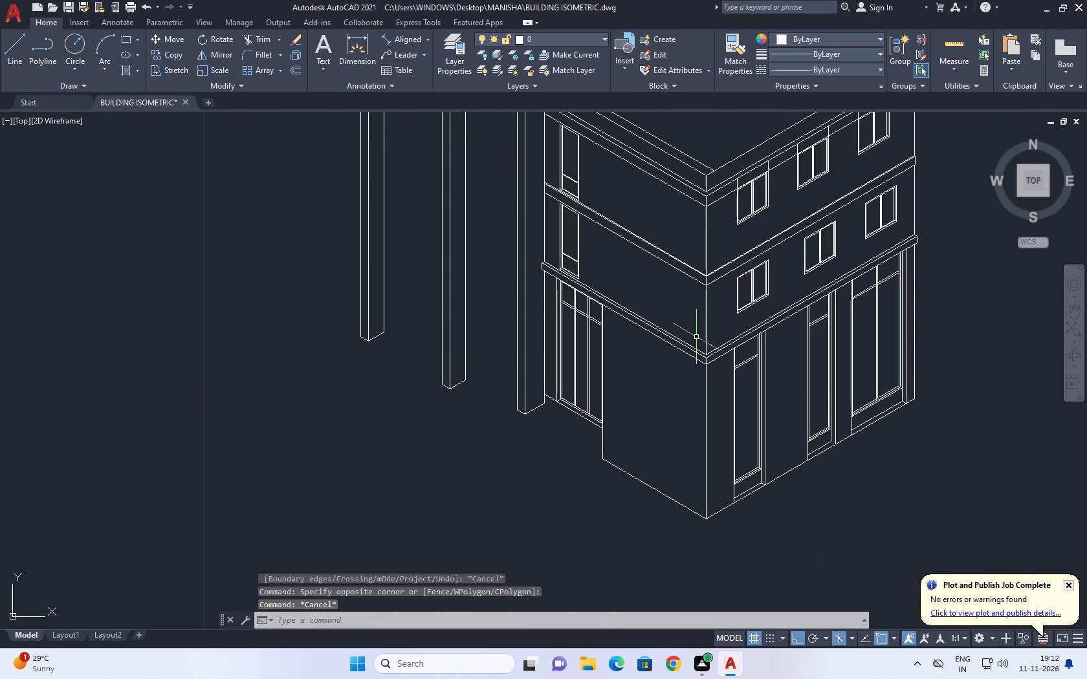
# Delete the vertical line running from the short facade's ground-floor glazing down to the base line.
pyautogui.moveTo(650, 408); pyautogui.dragTo(644, 413, button='middle')
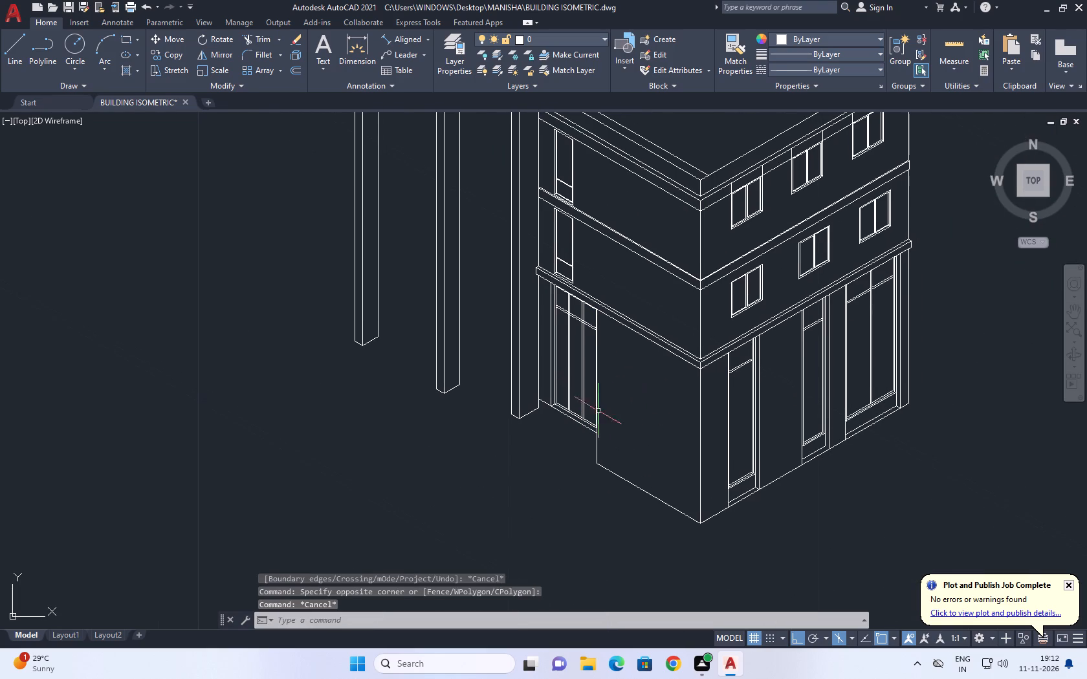
pyautogui.click(600, 444)
pyautogui.click(567, 446)
pyautogui.press('Delete')
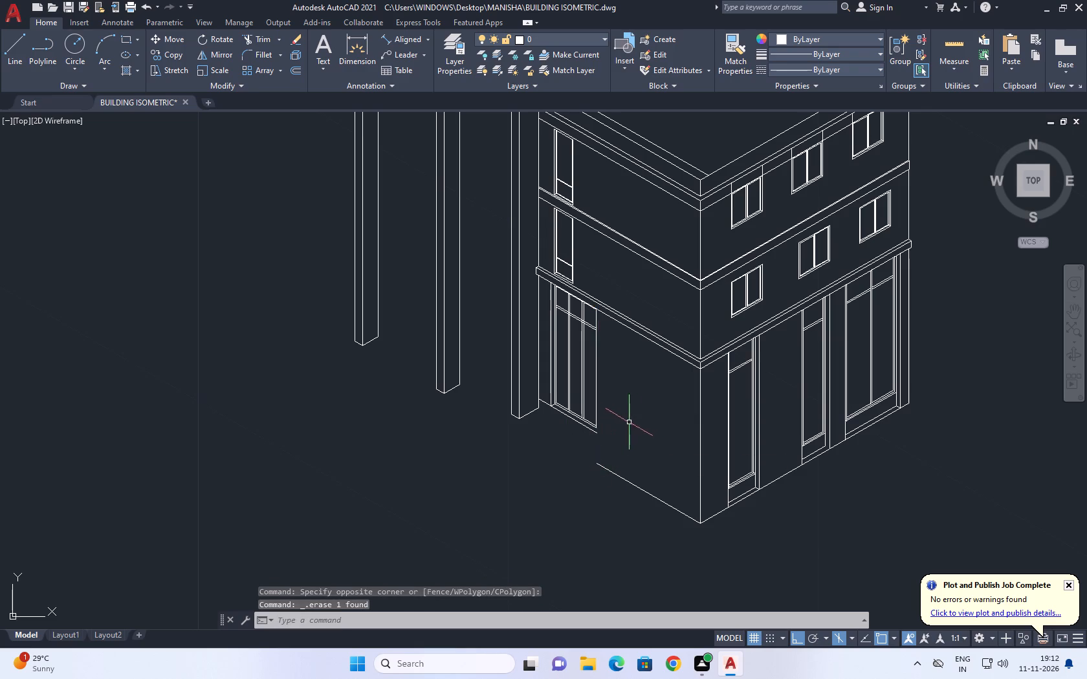
# Extend the horizontal frame and sill lines of the short facade's ground-floor glazing to the lower block's corner line.
pyautogui.scroll(1, 622, 413)
pyautogui.write('EX')
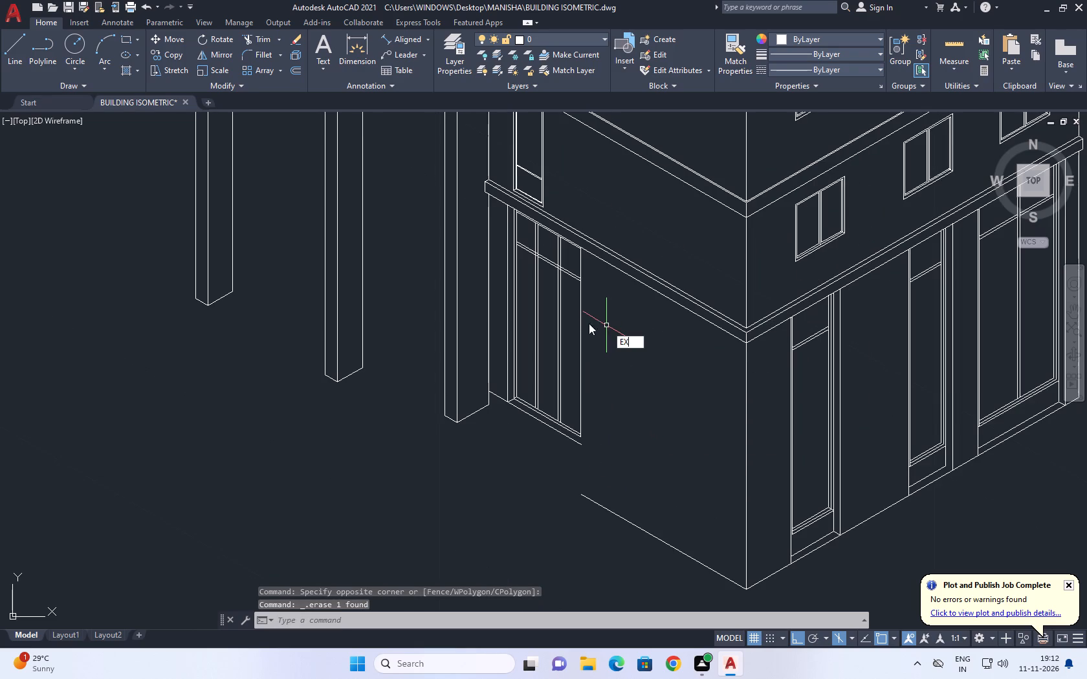
pyautogui.press('space')
pyautogui.click(566, 261)
pyautogui.click(573, 467)
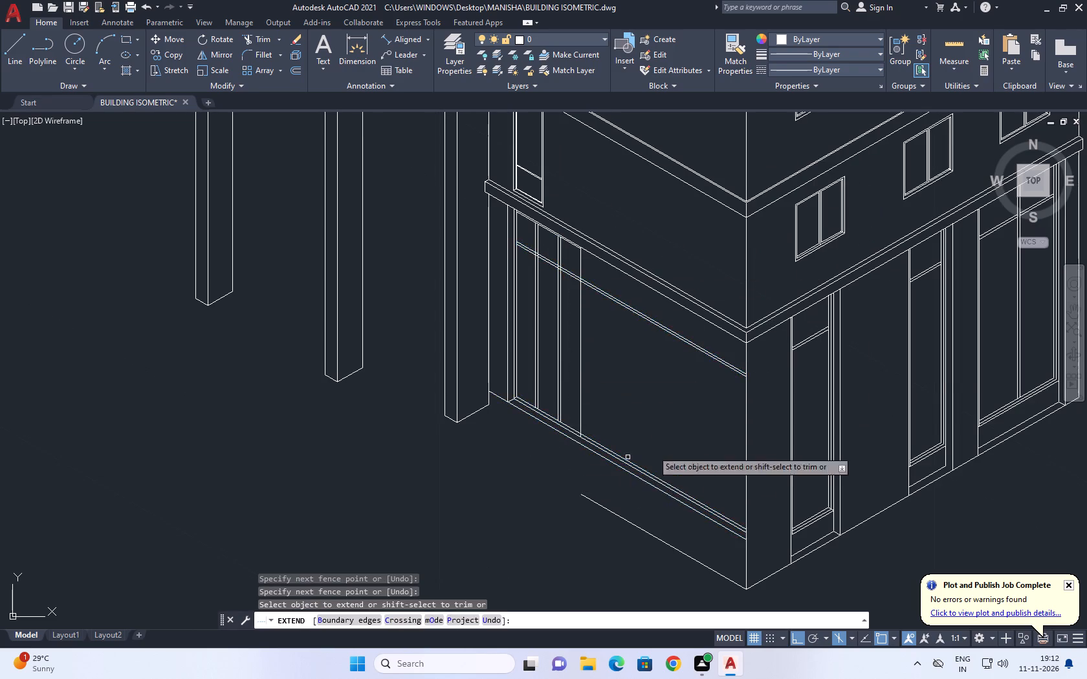
pyautogui.scroll(-4, 809, 368)
pyautogui.press('Escape')
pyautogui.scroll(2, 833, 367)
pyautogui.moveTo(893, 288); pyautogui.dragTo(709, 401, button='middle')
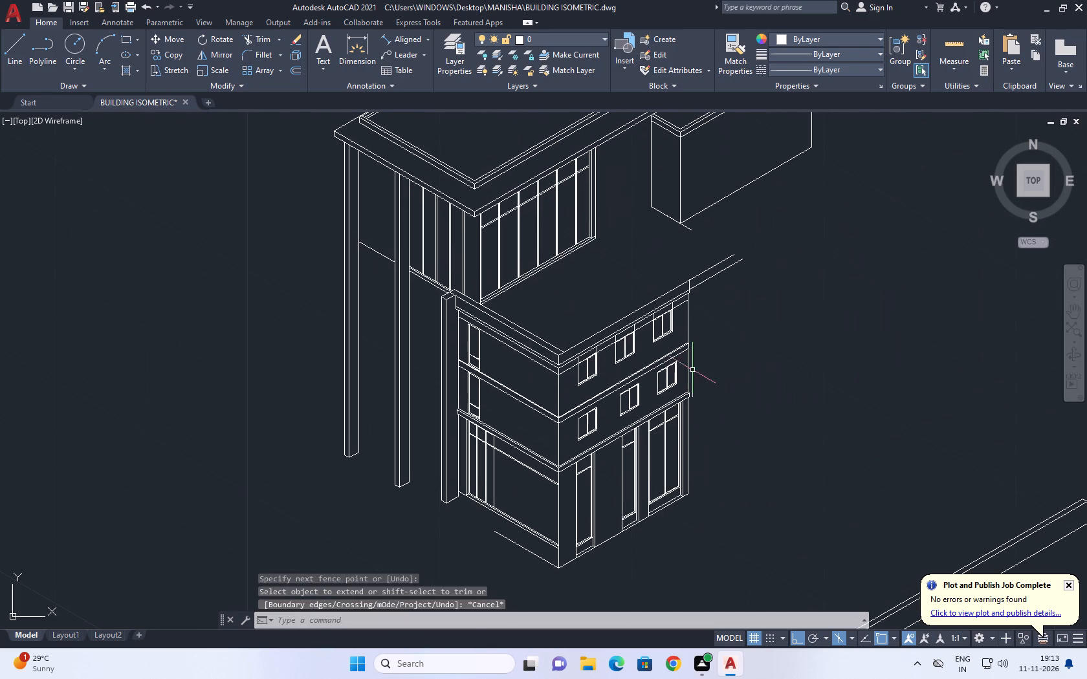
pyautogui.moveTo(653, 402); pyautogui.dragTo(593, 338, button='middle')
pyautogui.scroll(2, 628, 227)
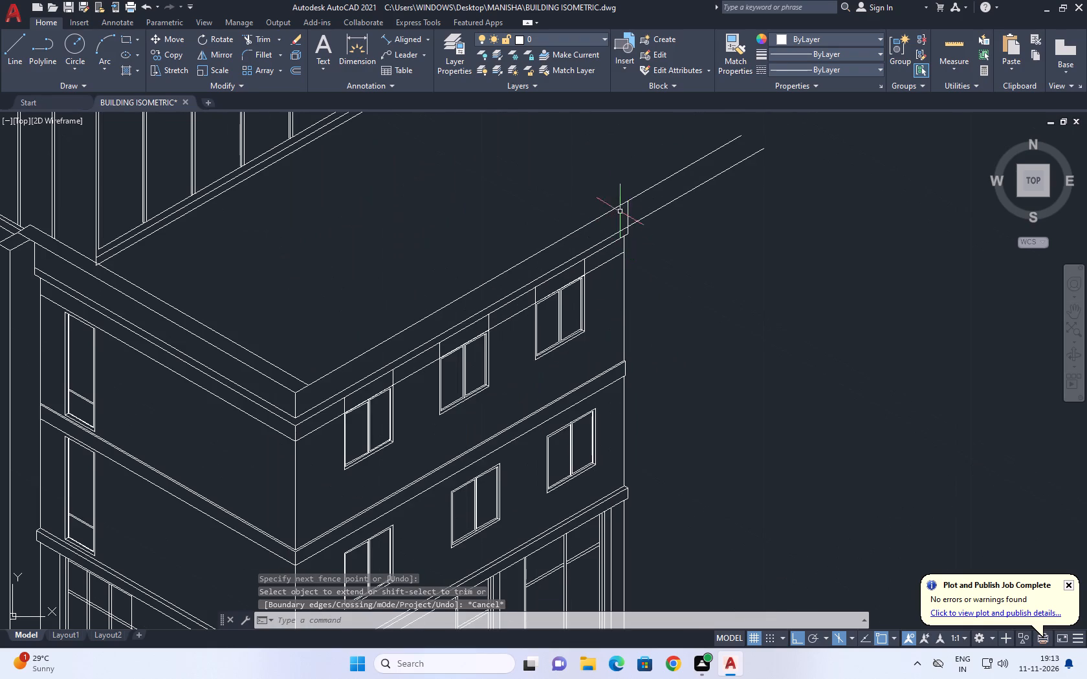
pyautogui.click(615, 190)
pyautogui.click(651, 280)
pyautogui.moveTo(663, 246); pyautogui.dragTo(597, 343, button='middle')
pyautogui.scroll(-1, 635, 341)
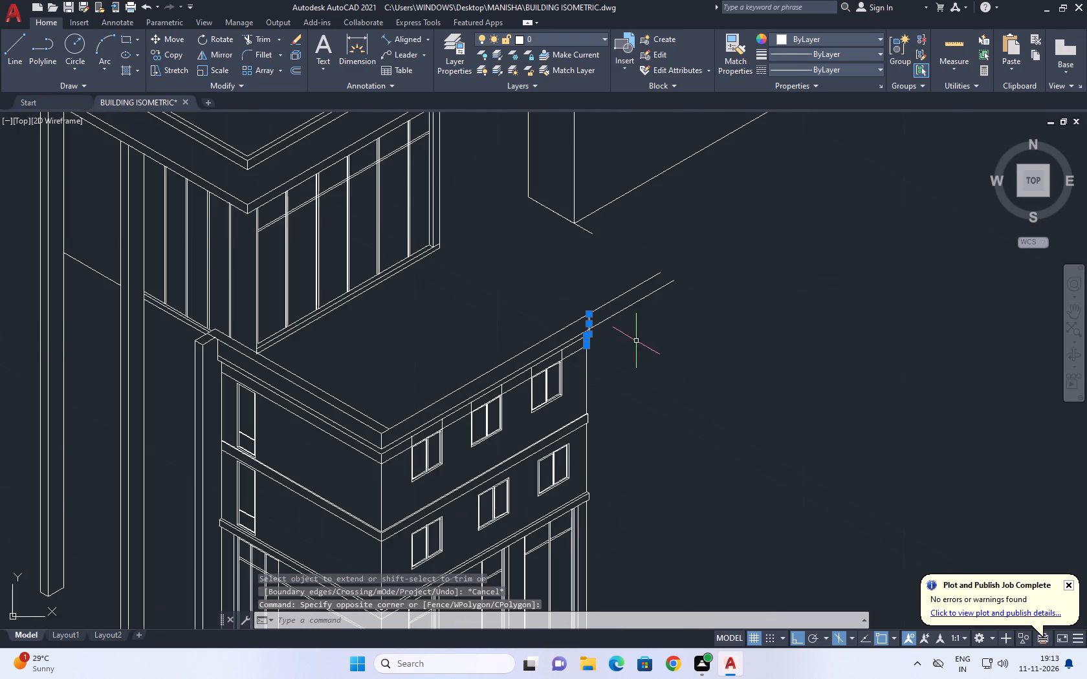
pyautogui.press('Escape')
# Fillet the projecting box's short sloping bottom line with the lower block's outer roof-edge line at radius 0, forming a sharp corner.
pyautogui.moveTo(630, 235); pyautogui.dragTo(632, 276, button='middle')
pyautogui.press('f')
pyautogui.press('space')
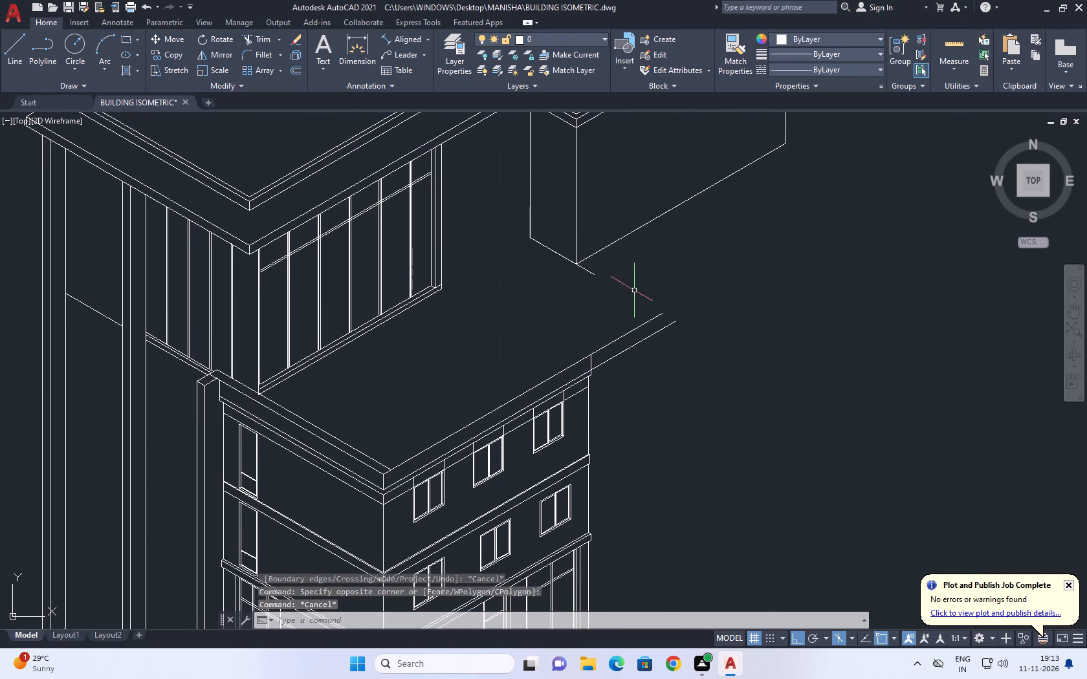
pyautogui.click(595, 273)
pyautogui.click(655, 332)
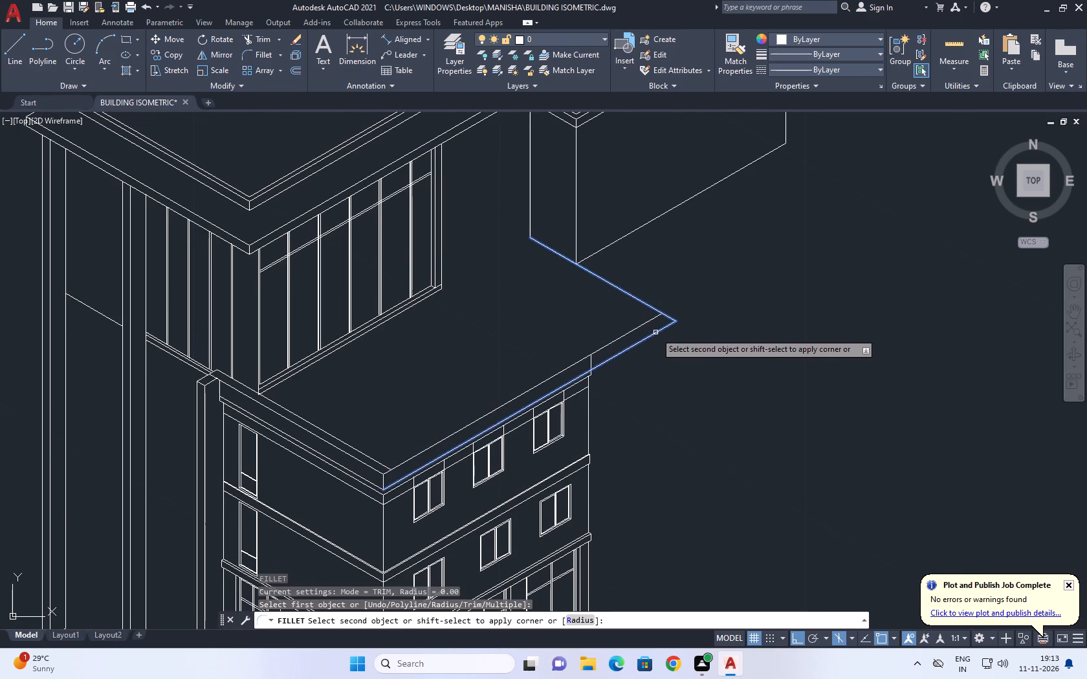
pyautogui.press('Escape')
# Move the vertical end lines and band end profiles at the long facade's far end to where the inner roof edge meets the sloping line.
pyautogui.scroll(2, 582, 376)
pyautogui.click(576, 286)
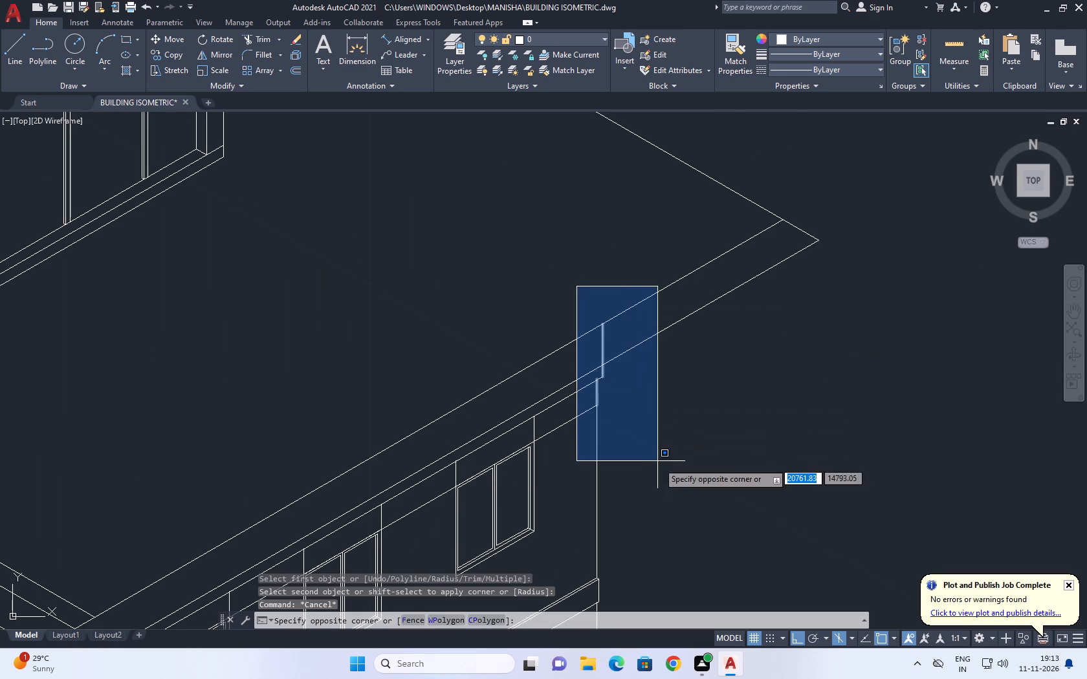
pyautogui.moveTo(655, 472); pyautogui.dragTo(591, 278, button='middle')
pyautogui.click(603, 460)
pyautogui.moveTo(606, 455); pyautogui.dragTo(534, 250, button='middle')
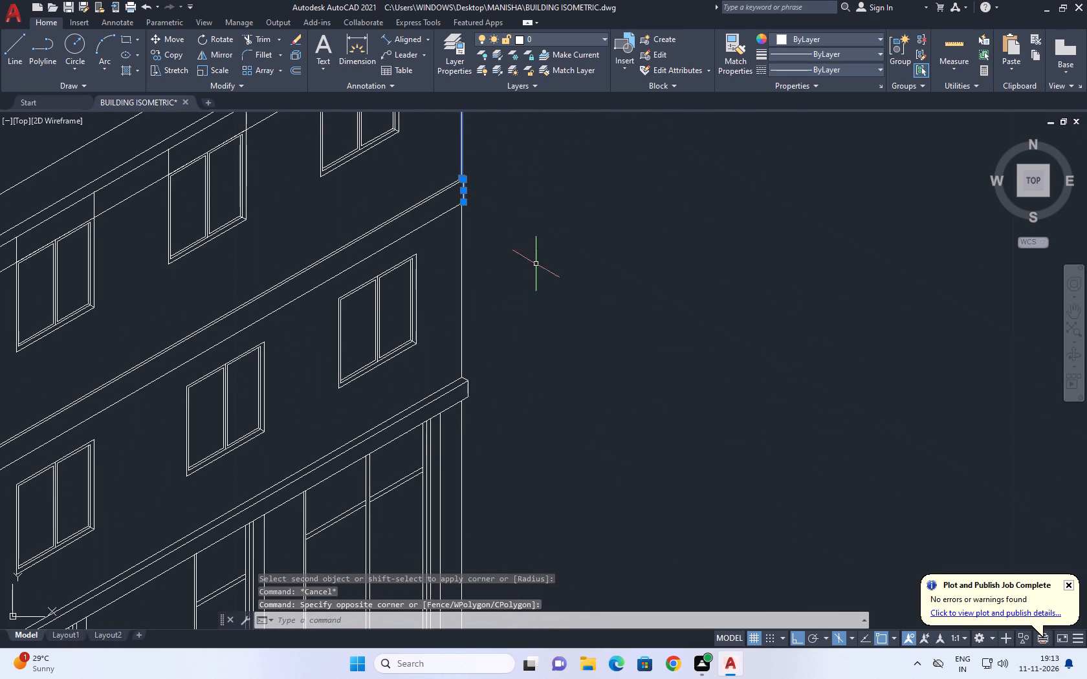
pyautogui.moveTo(451, 315); pyautogui.dragTo(458, 320)
pyautogui.click(528, 476)
pyautogui.moveTo(524, 451); pyautogui.dragTo(546, 262, button='middle')
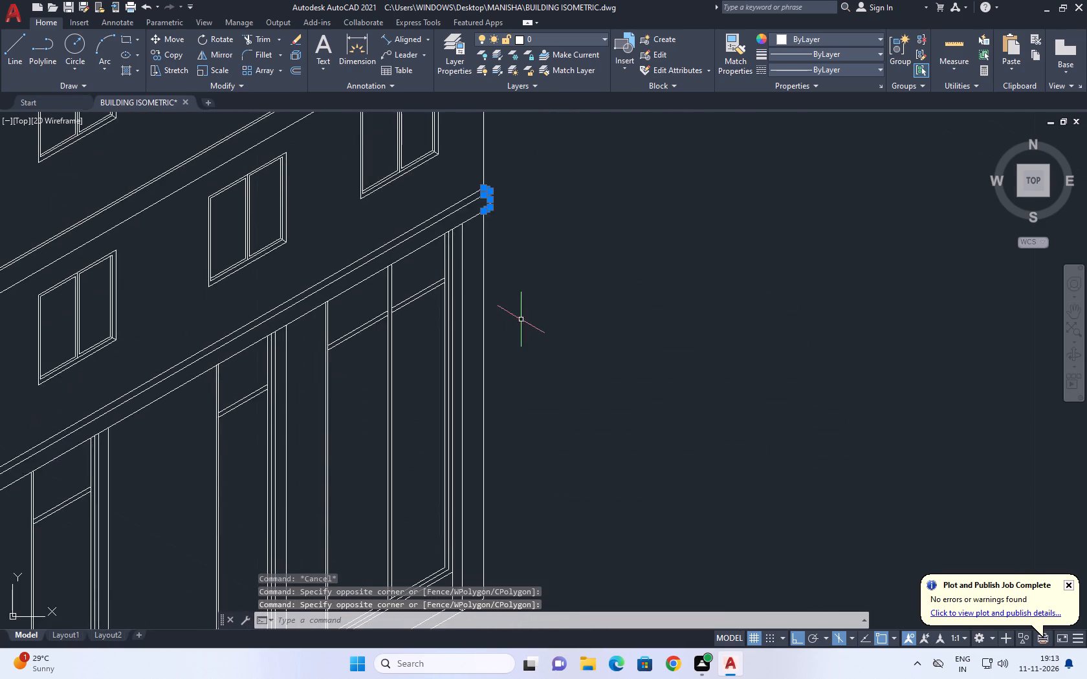
pyautogui.scroll(-1, 507, 263)
pyautogui.click(492, 163)
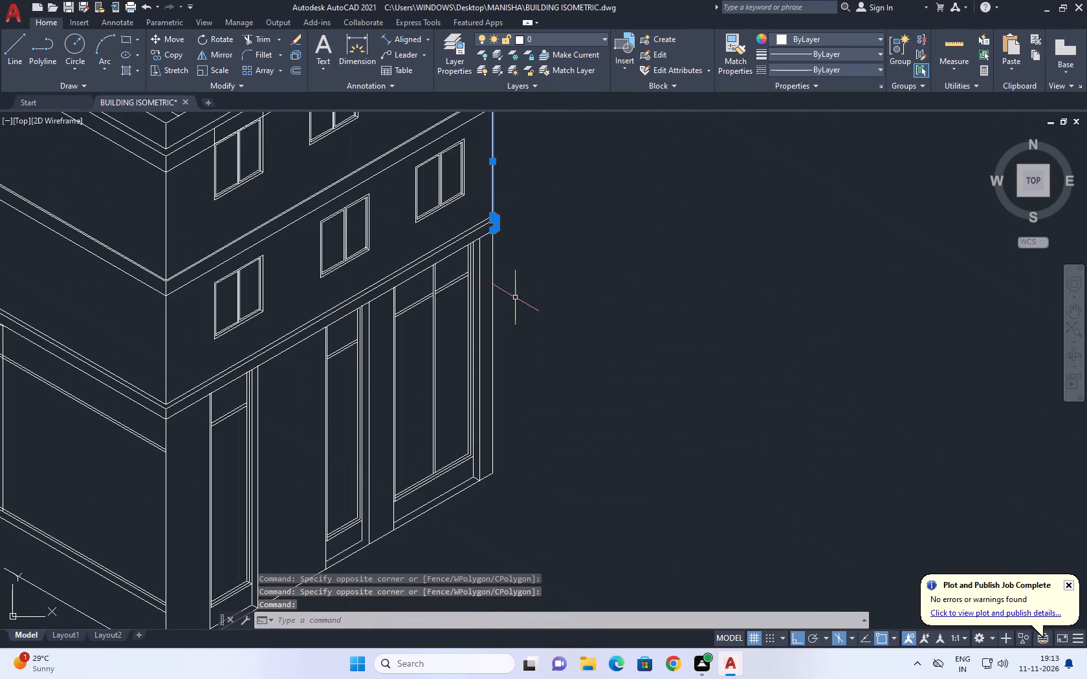
pyautogui.click(496, 255)
pyautogui.click(493, 268)
pyautogui.moveTo(490, 277); pyautogui.dragTo(493, 287)
pyautogui.click(496, 290)
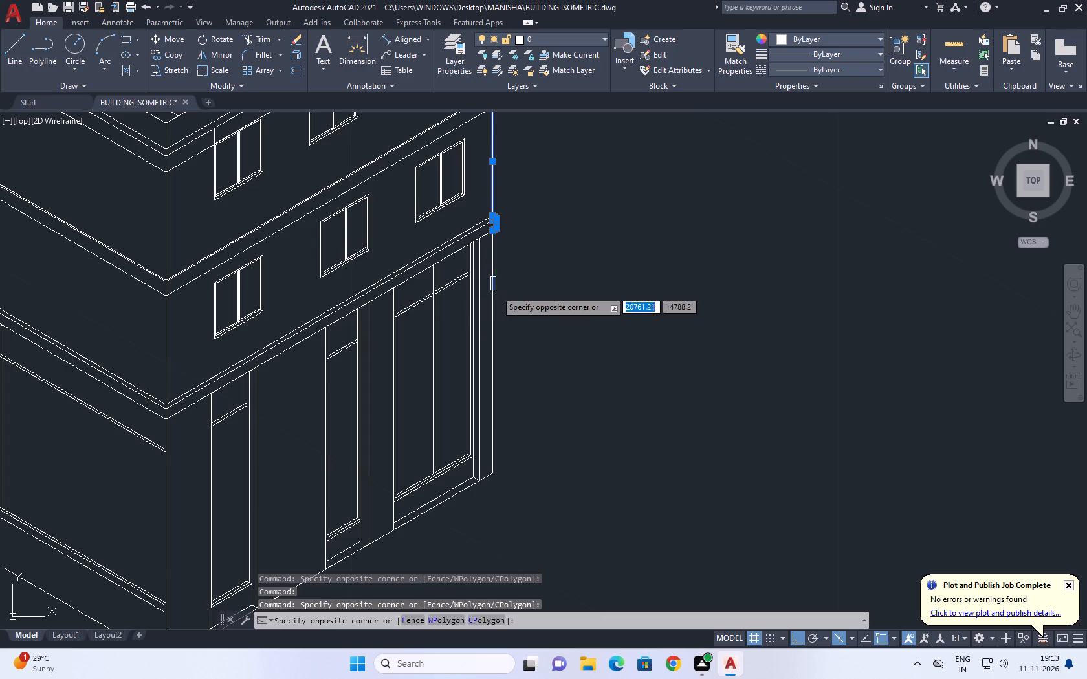
pyautogui.click(492, 283)
pyautogui.moveTo(563, 233); pyautogui.dragTo(574, 416, button='middle')
pyautogui.moveTo(543, 140); pyautogui.dragTo(545, 314, button='middle')
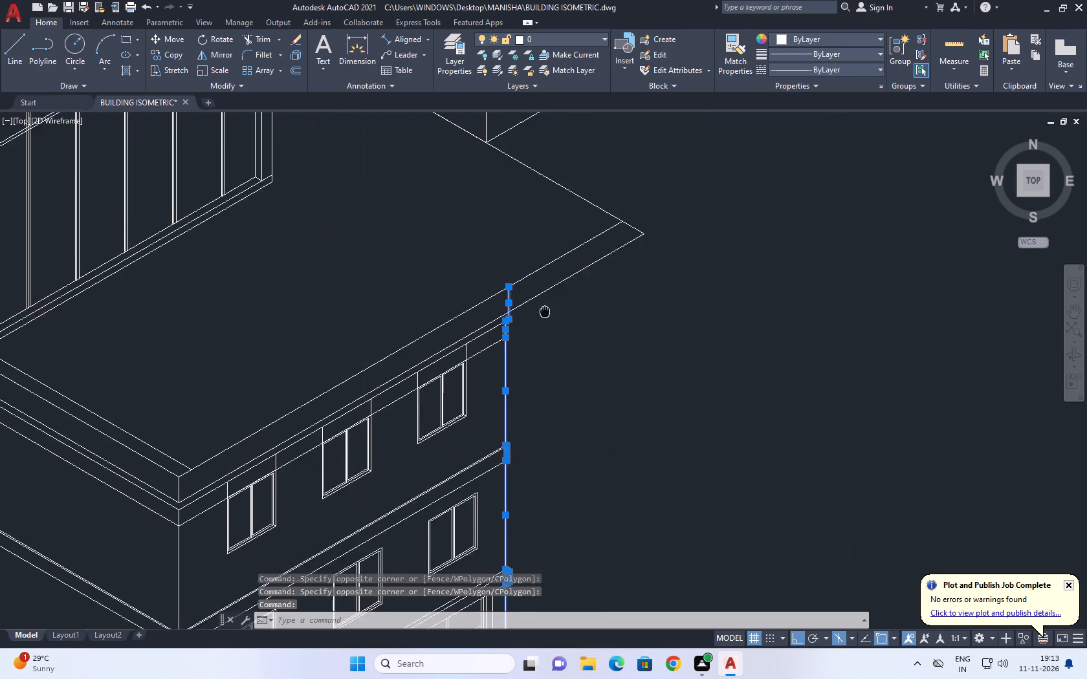
pyautogui.moveTo(545, 314); pyautogui.dragTo(545, 320, button='middle')
pyautogui.moveTo(571, 246); pyautogui.dragTo(565, 317, button='middle')
pyautogui.write('M')
pyautogui.press('space')
pyautogui.scroll(1, 514, 363)
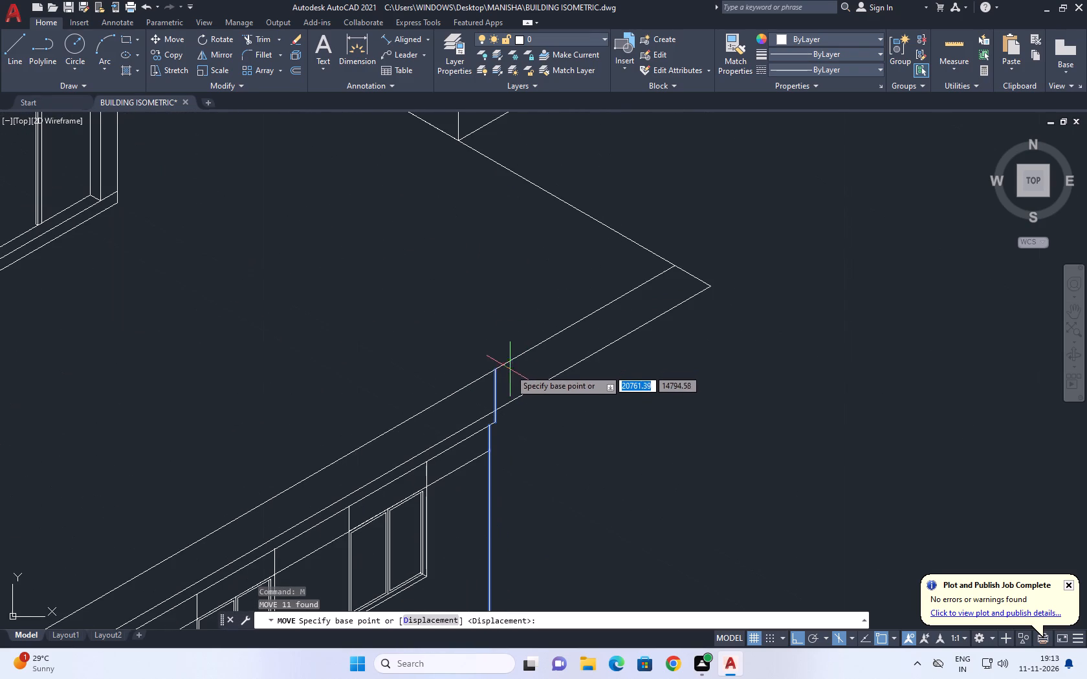
pyautogui.click(492, 371)
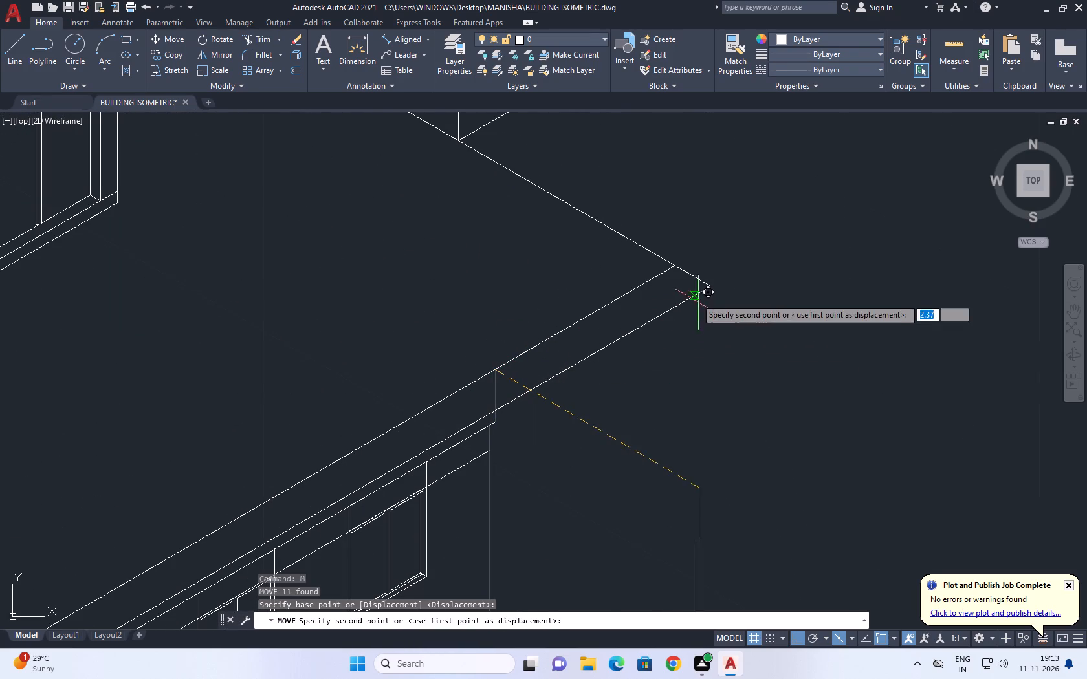
pyautogui.scroll(1, 675, 280)
pyautogui.click(673, 254)
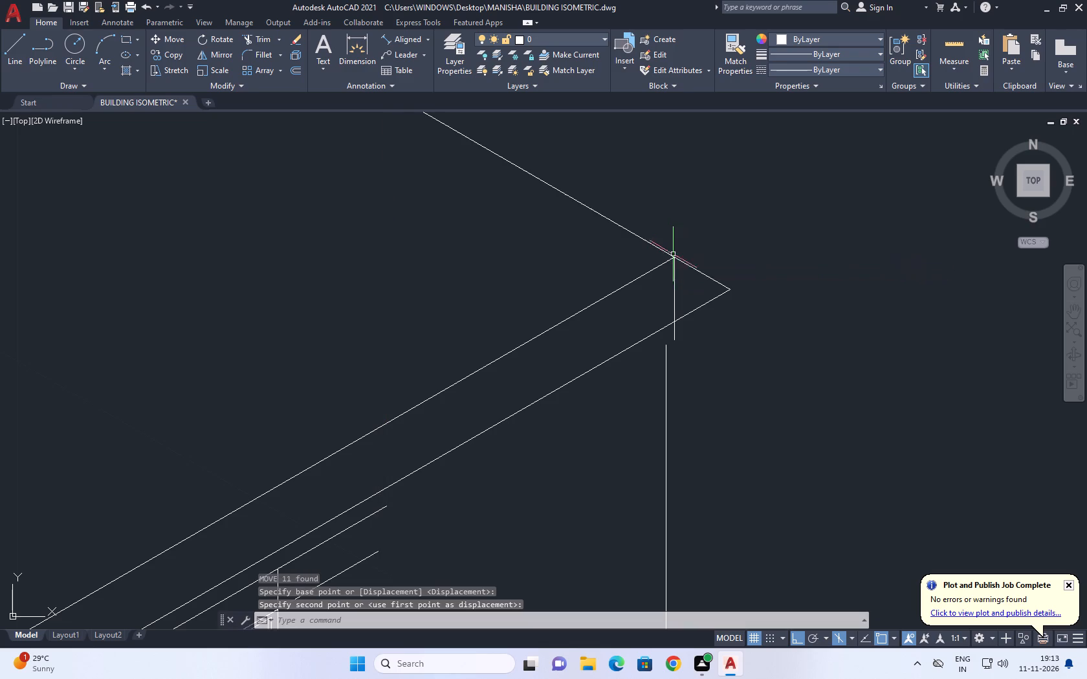
pyautogui.press('Escape')
# Extend the moved vertical wall line up to the outer roof-edge line.
pyautogui.scroll(-2, 686, 246)
pyautogui.moveTo(694, 341); pyautogui.dragTo(693, 341, button='middle')
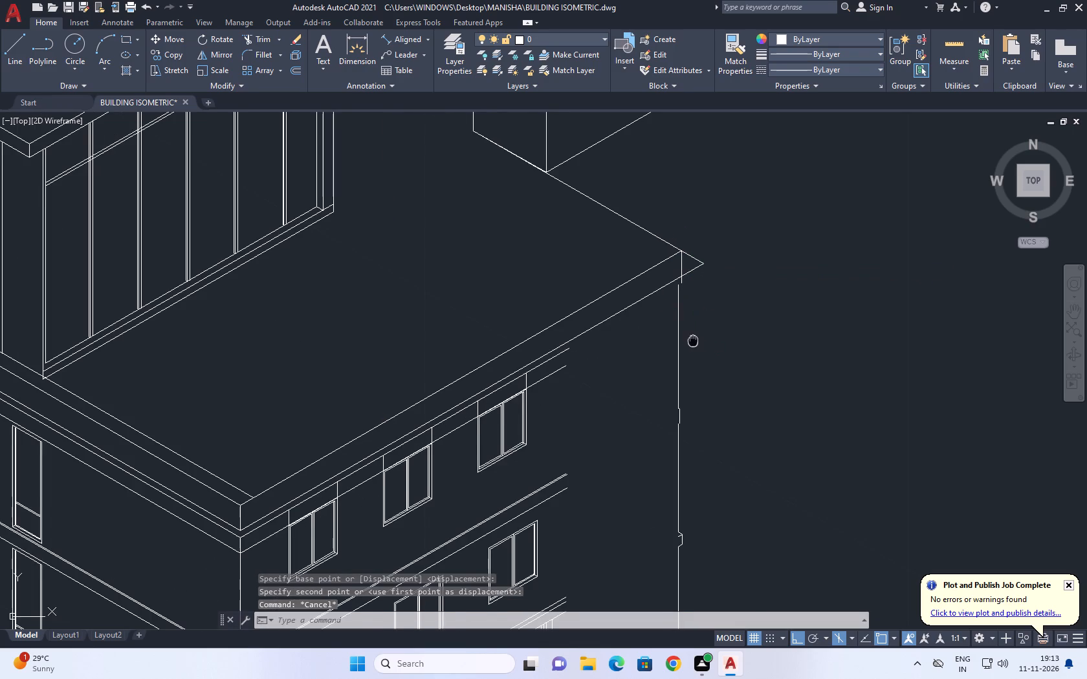
pyautogui.moveTo(693, 341); pyautogui.dragTo(676, 307, button='middle')
pyautogui.scroll(3, 666, 256)
pyautogui.moveTo(644, 220); pyautogui.dragTo(644, 228, button='middle')
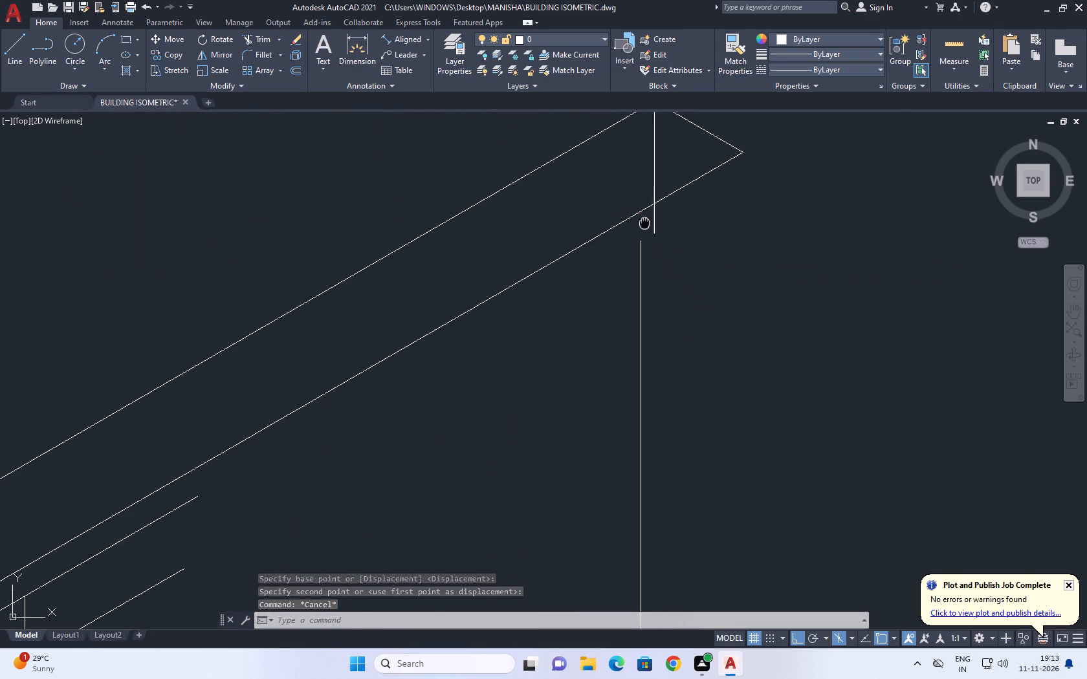
pyautogui.moveTo(644, 228); pyautogui.dragTo(642, 256, button='middle')
pyautogui.scroll(1, 642, 256)
pyautogui.write('EX')
pyautogui.press('space')
pyautogui.moveTo(662, 290); pyautogui.dragTo(654, 297)
pyautogui.click(612, 314)
pyautogui.scroll(-1, 668, 285)
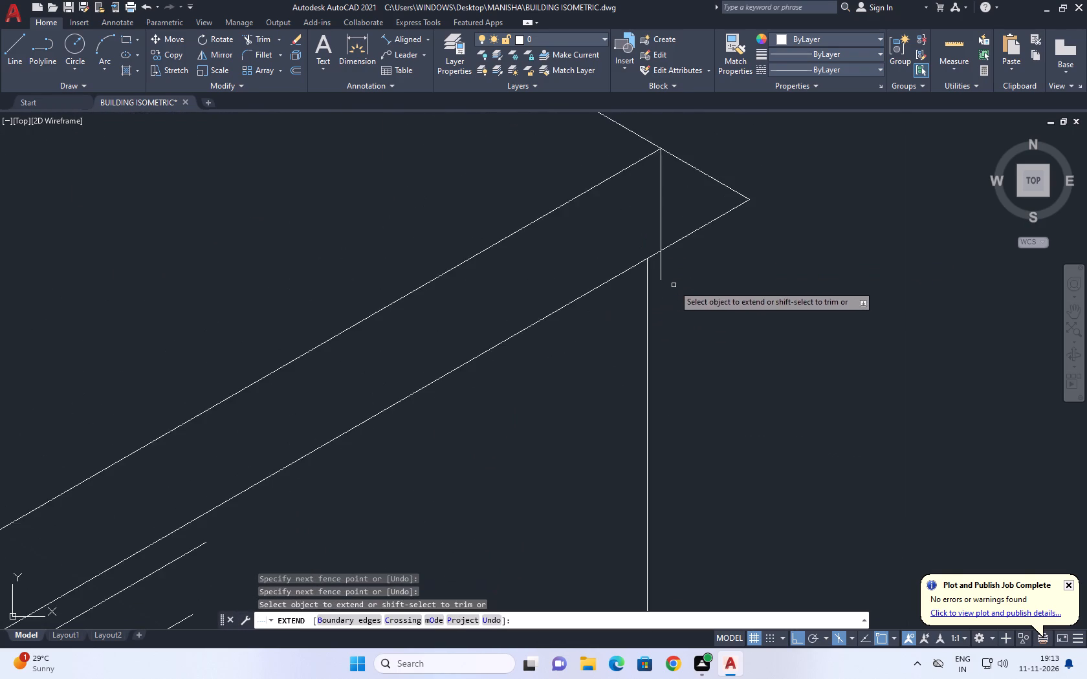
pyautogui.scroll(-1, 675, 285)
pyautogui.press('Escape')
# Trim the pointed roof-edge overhang and the vertical stub below it at the lower block's far roof corner.
pyautogui.middleClick(672, 277)
pyautogui.moveTo(670, 272); pyautogui.dragTo(673, 286, button='middle')
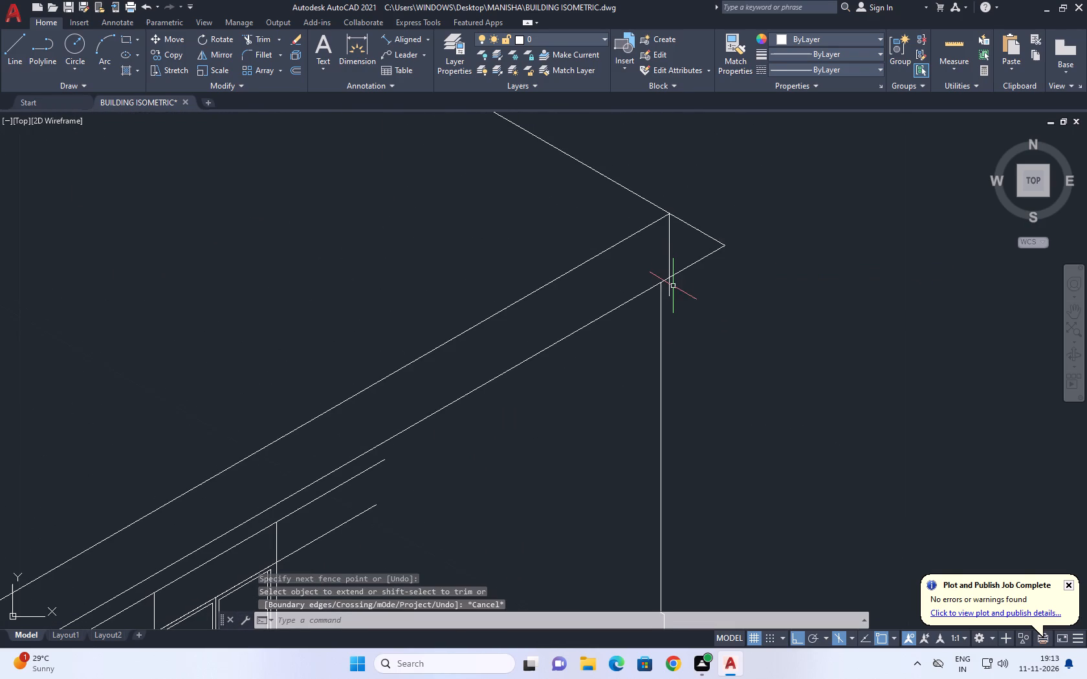
pyautogui.press('t')
pyautogui.write('R')
pyautogui.press('space')
pyautogui.click(670, 286)
pyautogui.click(710, 204)
pyautogui.moveTo(692, 289); pyautogui.dragTo(690, 311)
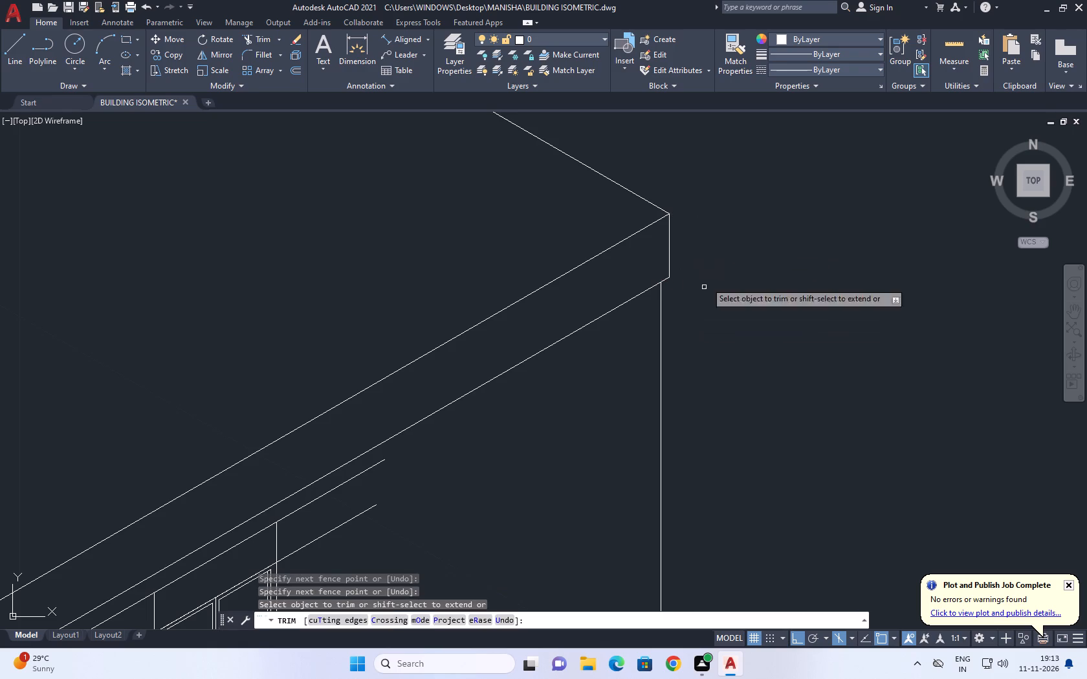
pyautogui.scroll(-3, 714, 240)
pyautogui.moveTo(710, 352); pyautogui.dragTo(672, 246, button='middle')
pyautogui.scroll(2, 666, 316)
pyautogui.press('Escape')
# Extend the lines under the roof edge and the upper band lines on the long facade to the far vertical wall line.
pyautogui.scroll(4, 655, 299)
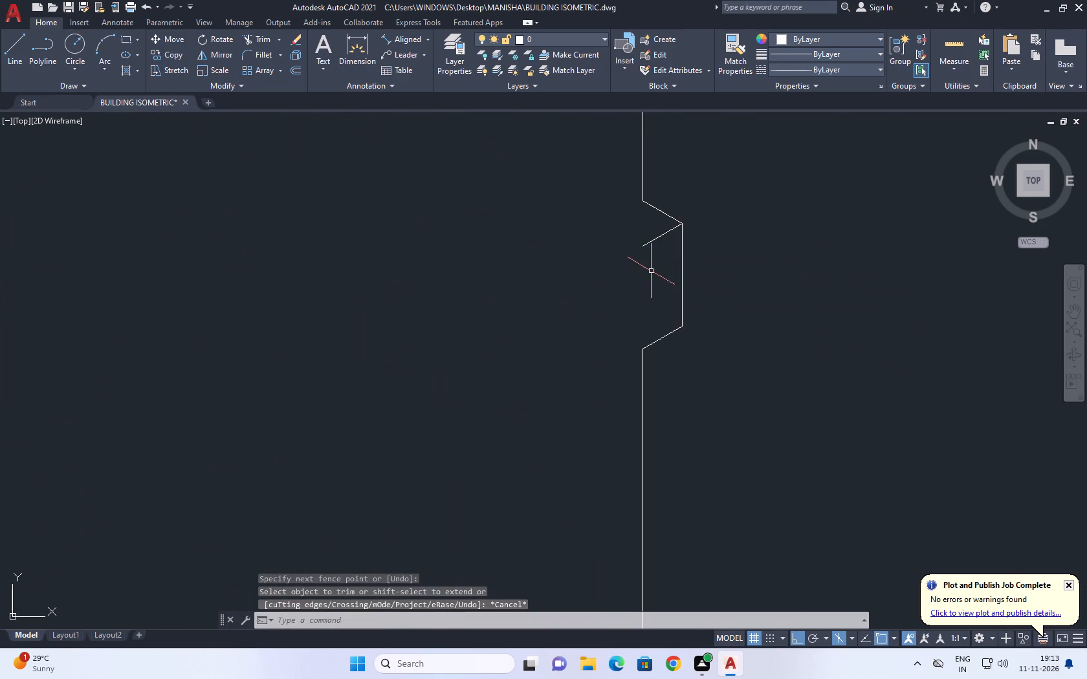
pyautogui.scroll(-6, 647, 260)
pyautogui.moveTo(604, 349); pyautogui.dragTo(610, 354, button='middle')
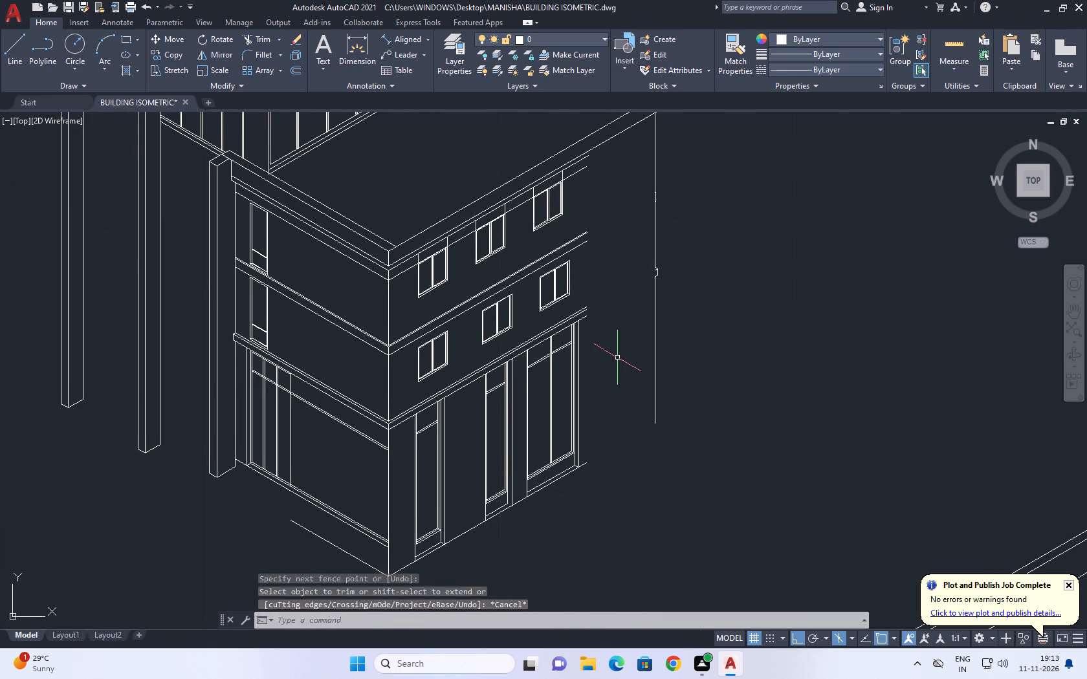
pyautogui.press('e')
pyautogui.press('x')
pyautogui.press('space')
pyautogui.moveTo(586, 202); pyautogui.dragTo(601, 315, button='middle')
pyautogui.click(579, 232)
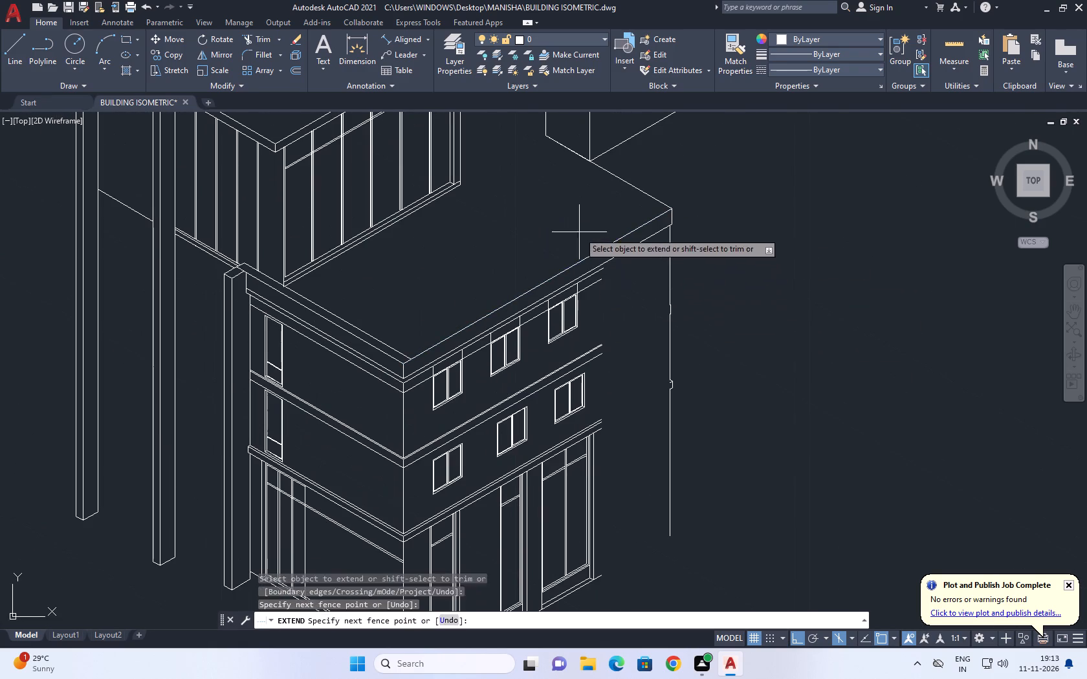
pyautogui.click(598, 299)
pyautogui.moveTo(615, 332); pyautogui.dragTo(625, 253, button='middle')
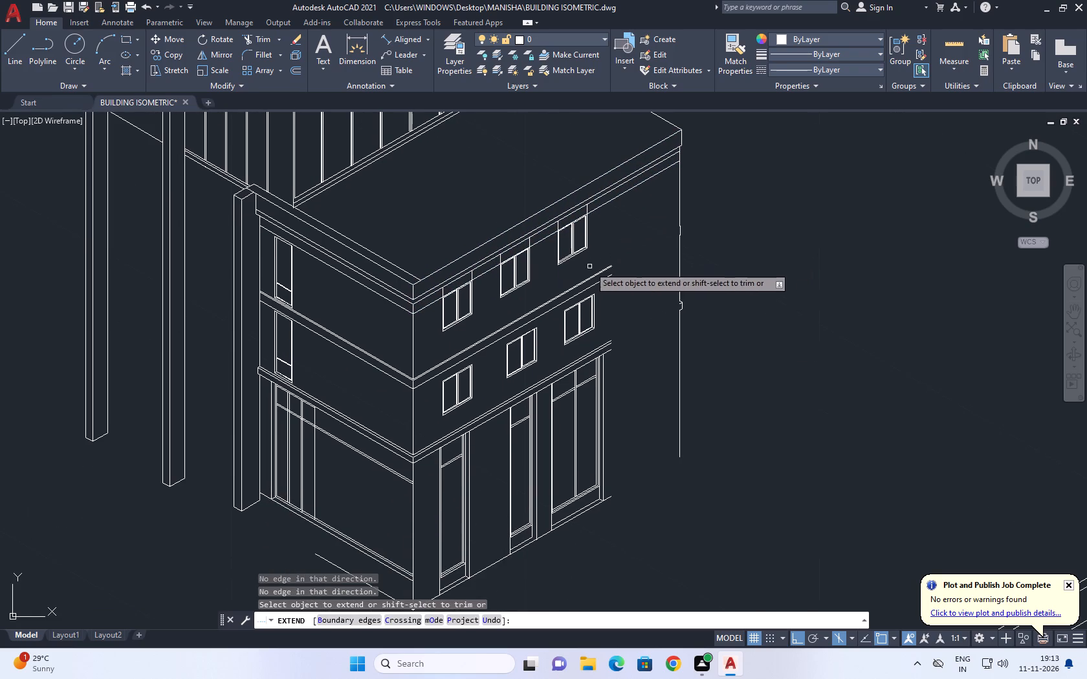
pyautogui.click(590, 266)
pyautogui.click(615, 301)
# Extend the long facade's lower band lines and its base line to the far vertical wall line.
pyautogui.moveTo(625, 360); pyautogui.dragTo(622, 298, button='middle')
pyautogui.scroll(1, 615, 288)
pyautogui.click(598, 262)
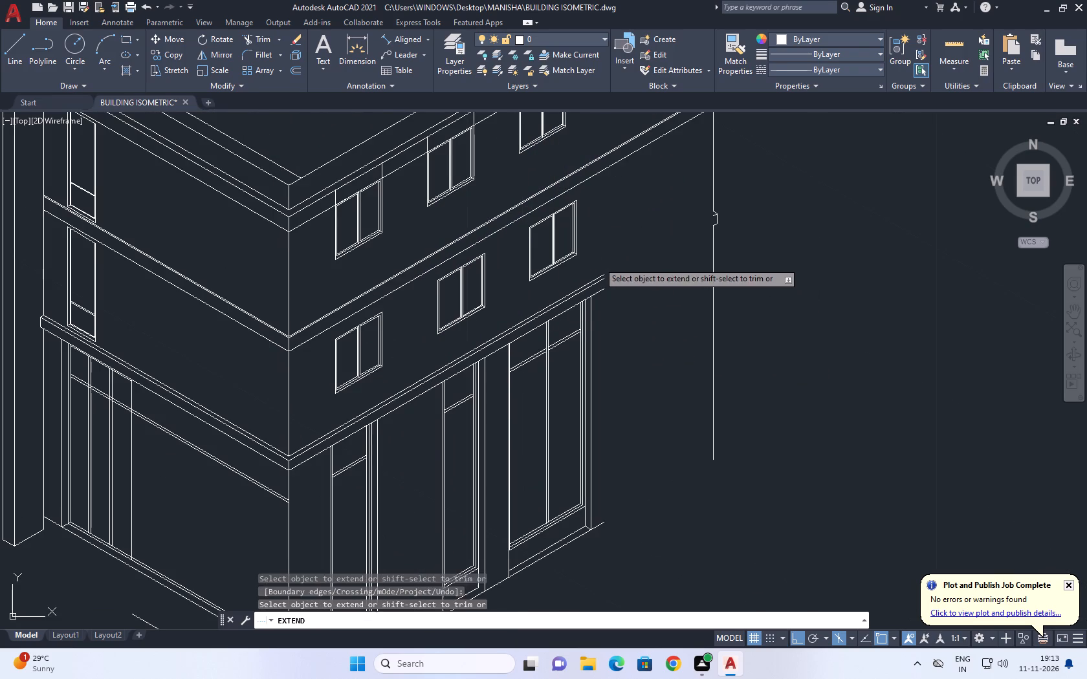
pyautogui.click(604, 331)
pyautogui.moveTo(612, 330); pyautogui.dragTo(631, 203, button='middle')
pyautogui.scroll(1, 633, 188)
pyautogui.moveTo(606, 395); pyautogui.dragTo(612, 157, button='middle')
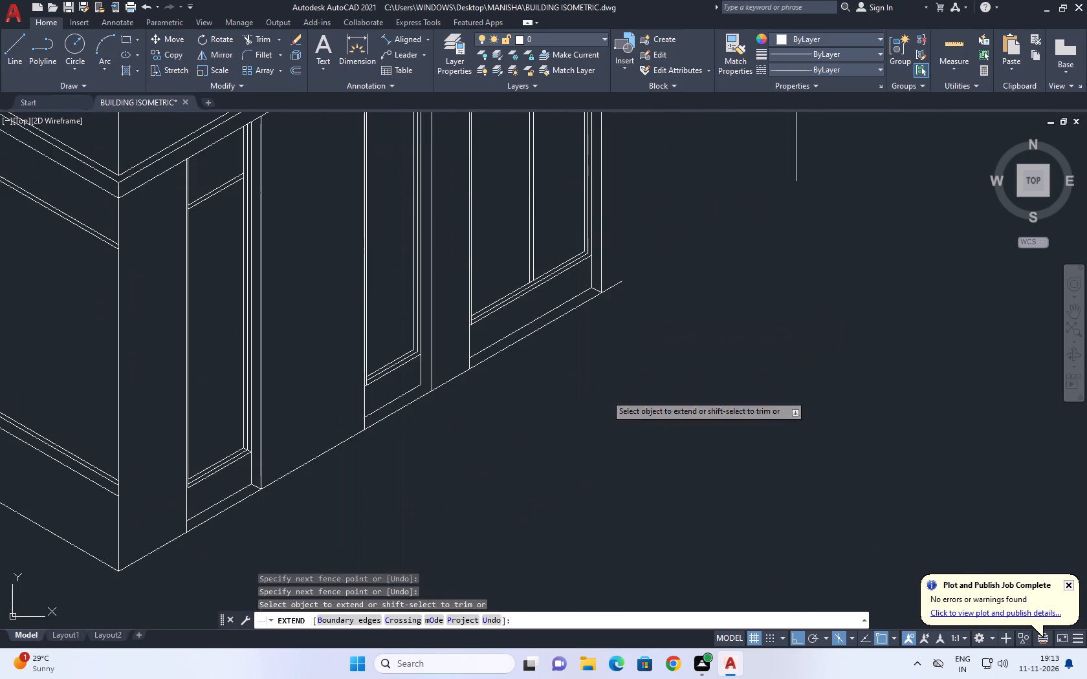
pyautogui.click(615, 284)
pyautogui.scroll(-4, 664, 340)
pyautogui.press('Escape')
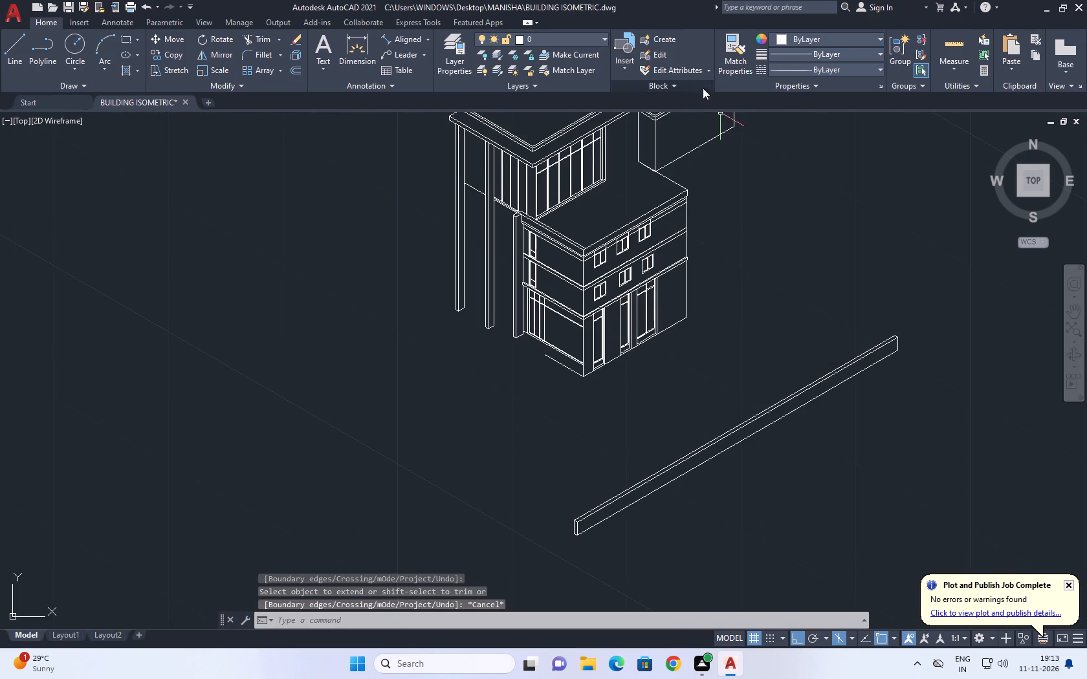
# Examine the lower block's facades, roof edge and junction beneath the projecting box.
pyautogui.moveTo(639, 211); pyautogui.dragTo(641, 244, button='middle')
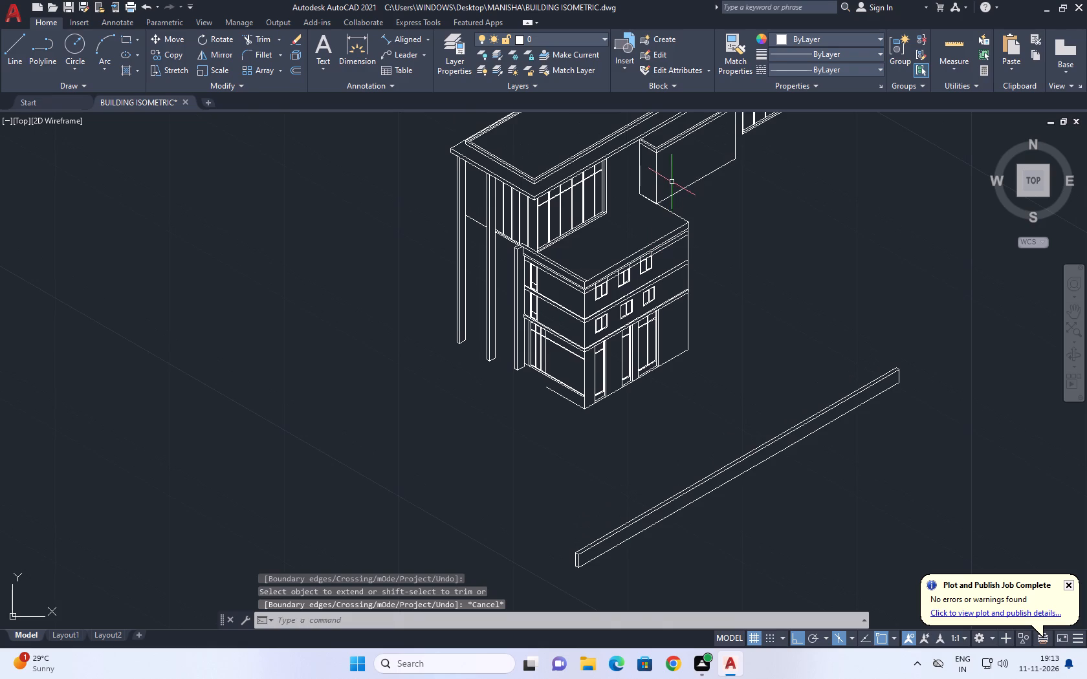
pyautogui.scroll(1, 565, 325)
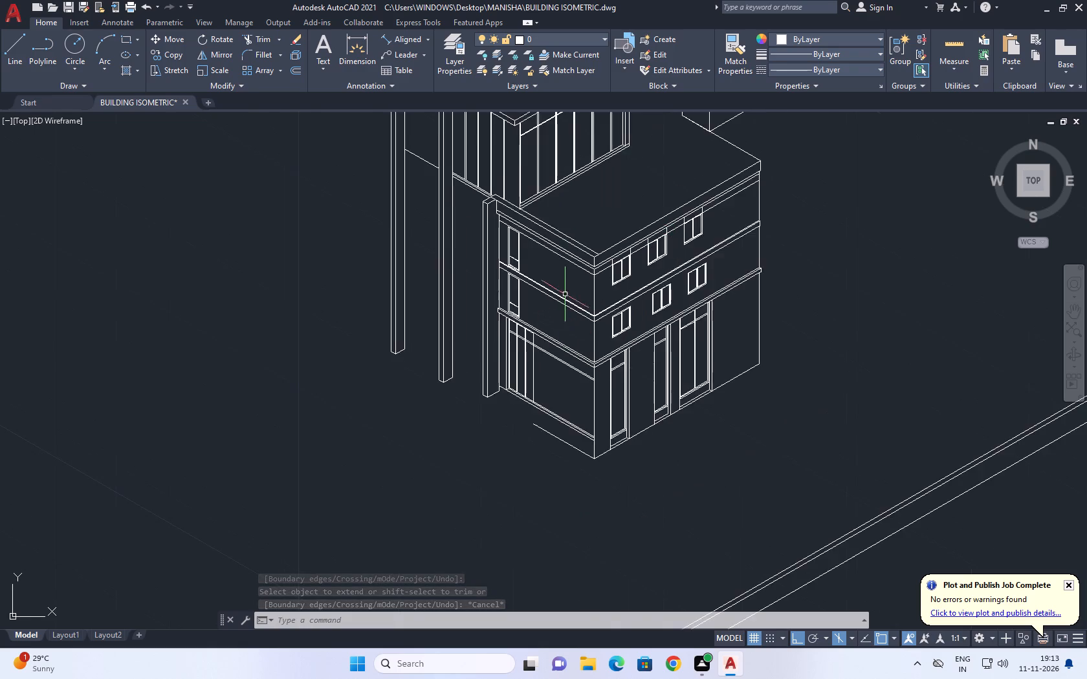
pyautogui.scroll(1, 564, 294)
pyautogui.moveTo(563, 294); pyautogui.dragTo(589, 292, button='middle')
pyautogui.moveTo(525, 272); pyautogui.dragTo(617, 280, button='middle')
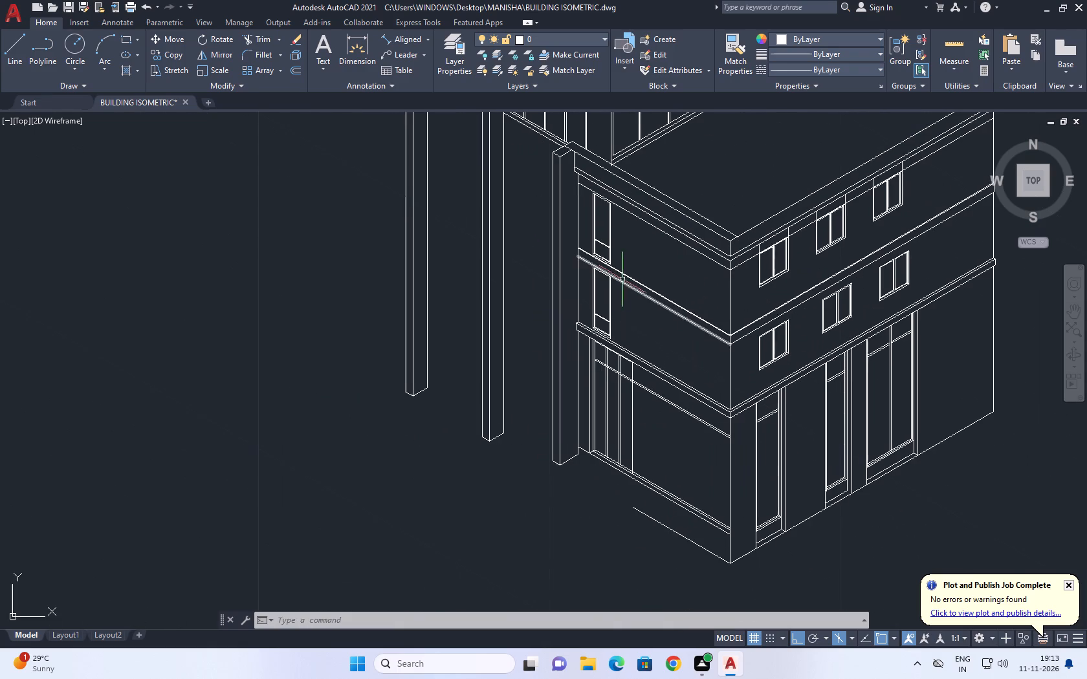
pyautogui.moveTo(707, 277); pyautogui.dragTo(635, 292, button='middle')
pyautogui.scroll(-1, 635, 292)
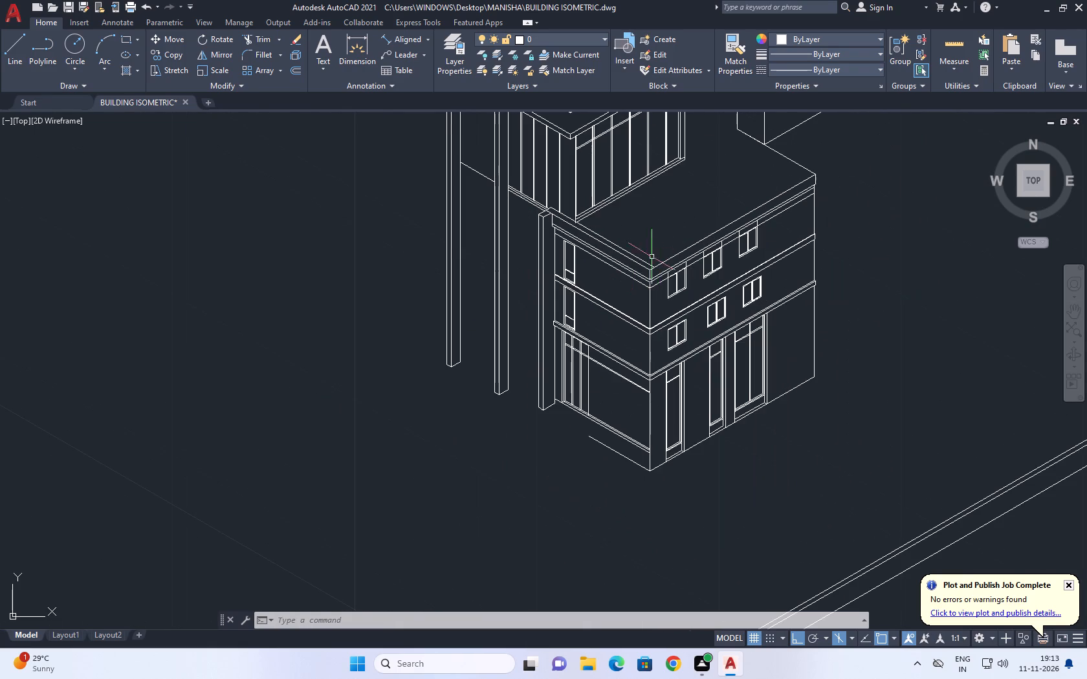
pyautogui.moveTo(812, 193); pyautogui.dragTo(798, 192, button='middle')
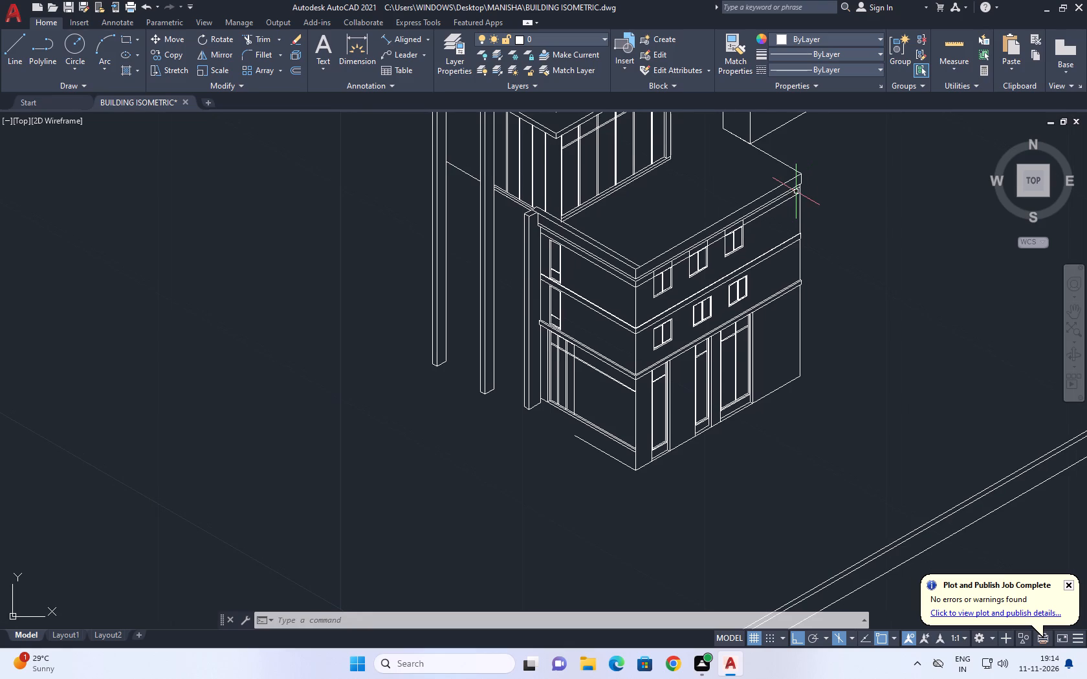
pyautogui.scroll(-1, 795, 195)
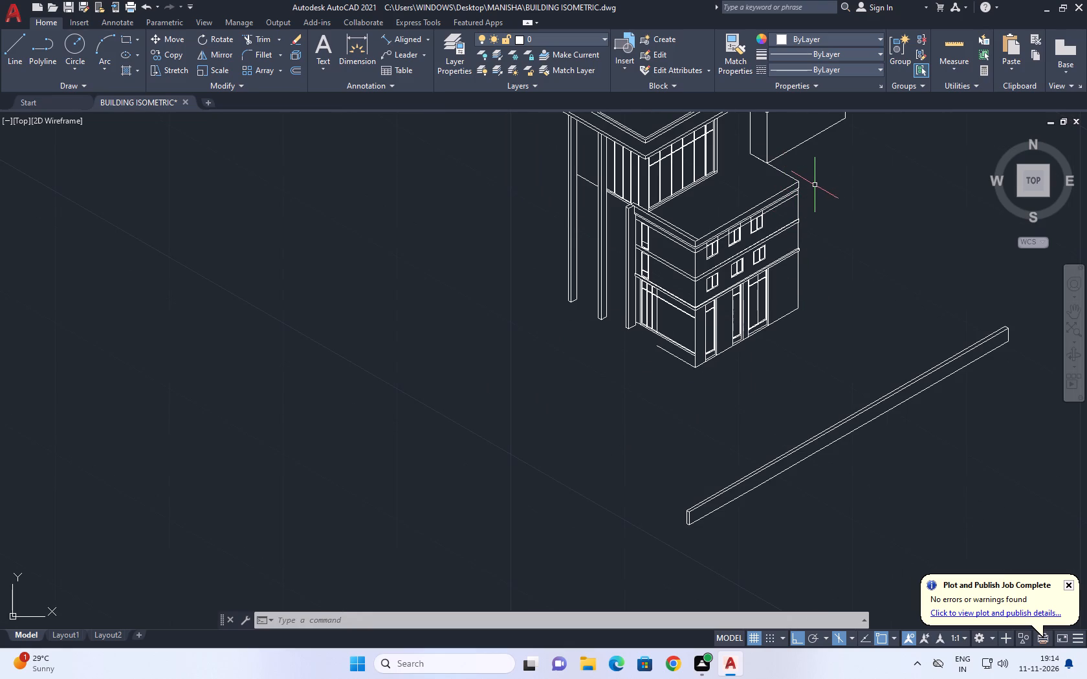
# Move the whole long facade, with its roof edge, windows and shared corner lines, a short distance inward along the 150° isometric axis.
pyautogui.click(813, 185)
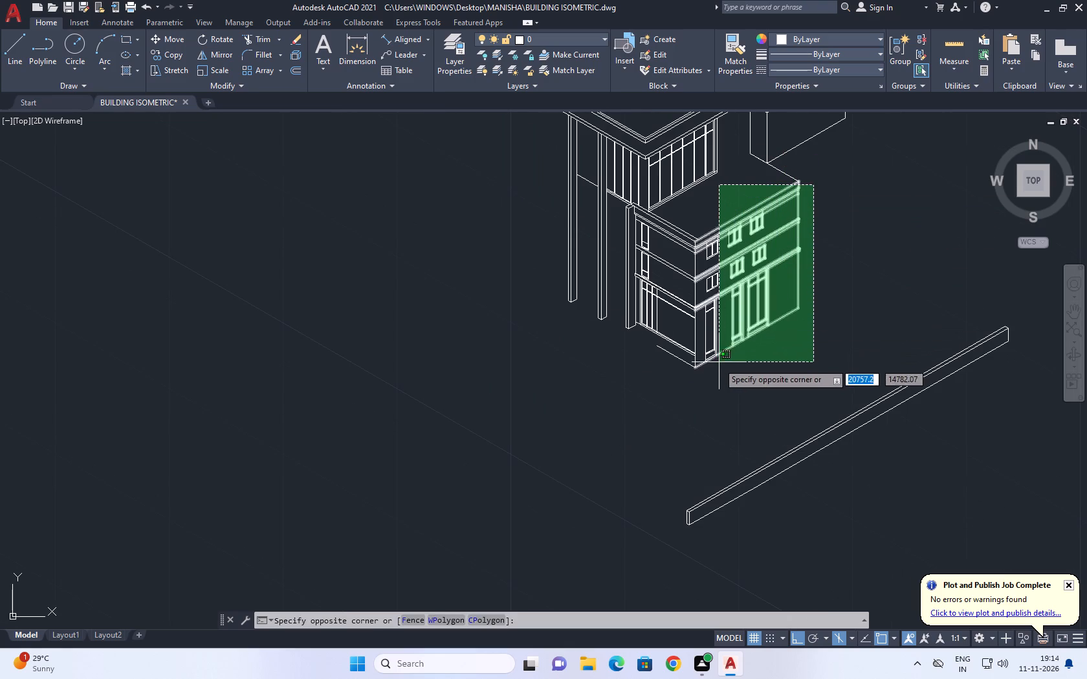
pyautogui.click(702, 368)
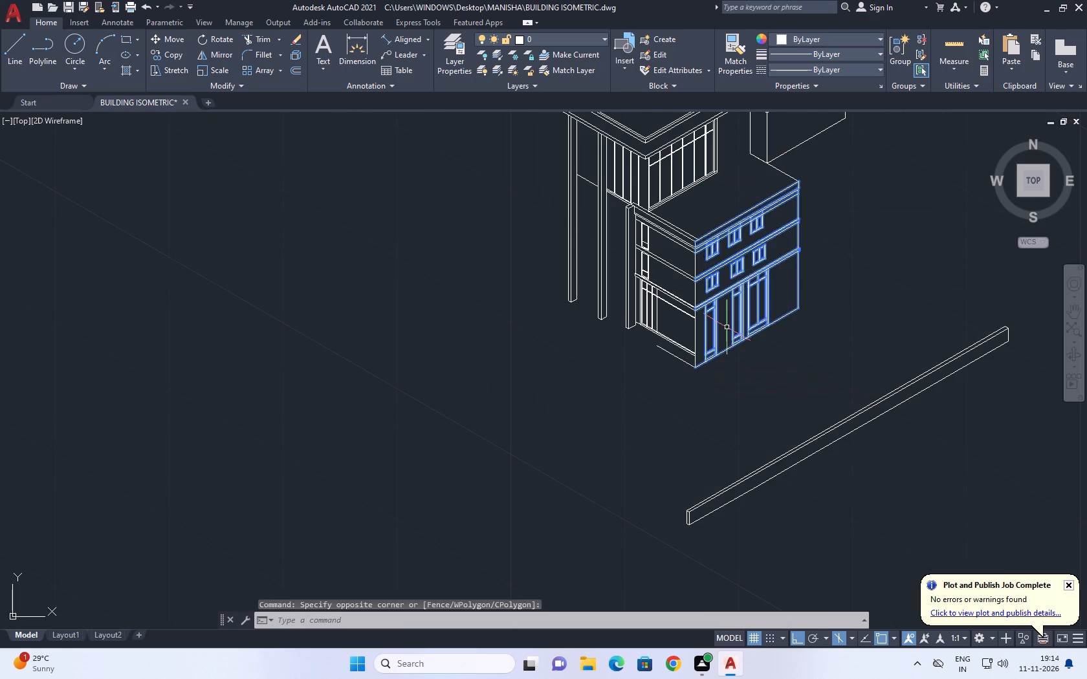
pyautogui.scroll(2, 777, 178)
pyautogui.moveTo(745, 328); pyautogui.dragTo(730, 158, button='middle')
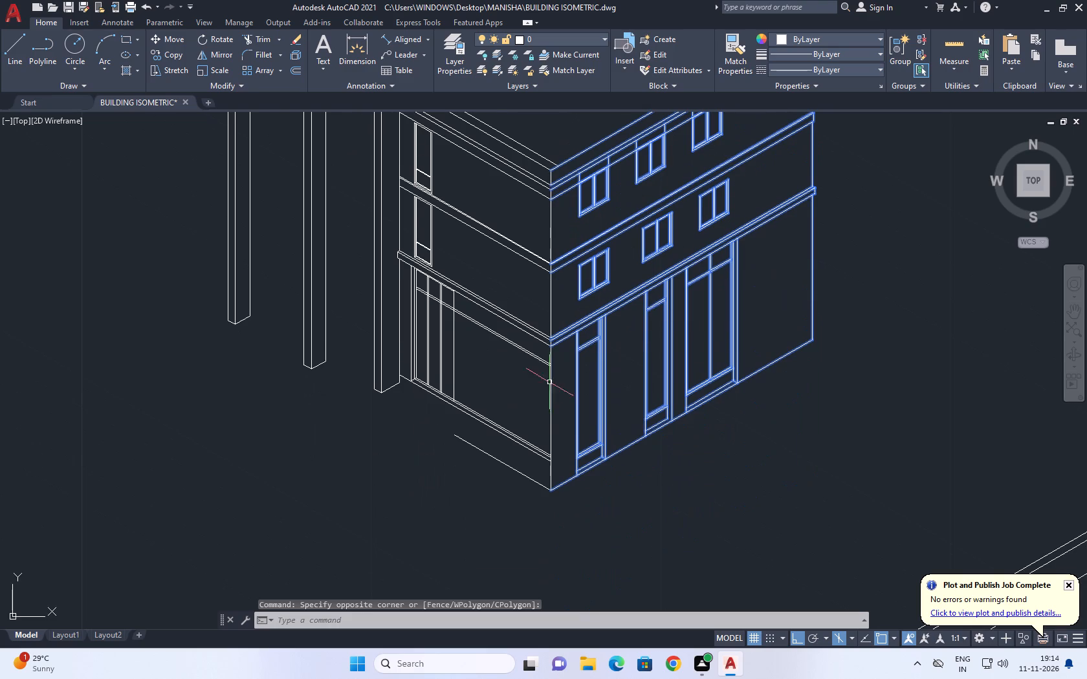
pyautogui.moveTo(554, 387); pyautogui.dragTo(543, 389)
pyautogui.click(531, 393)
pyautogui.moveTo(558, 289); pyautogui.dragTo(551, 289)
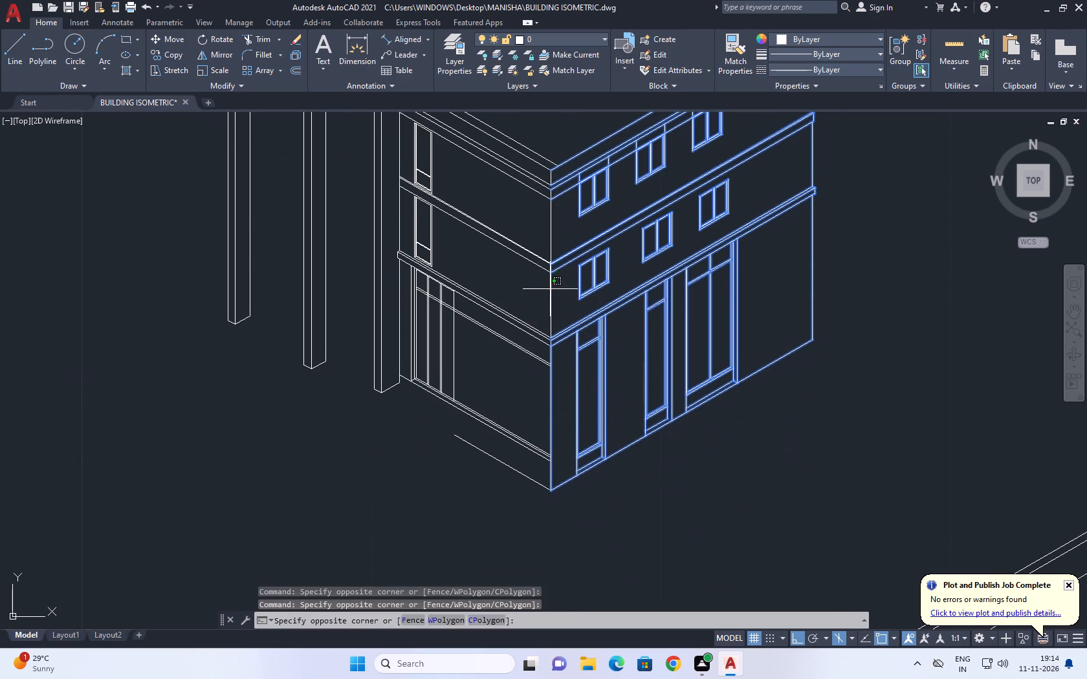
pyautogui.click(538, 293)
pyautogui.scroll(1, 544, 313)
pyautogui.click(544, 301)
pyautogui.click(566, 400)
pyautogui.moveTo(597, 253); pyautogui.dragTo(620, 423, button='middle')
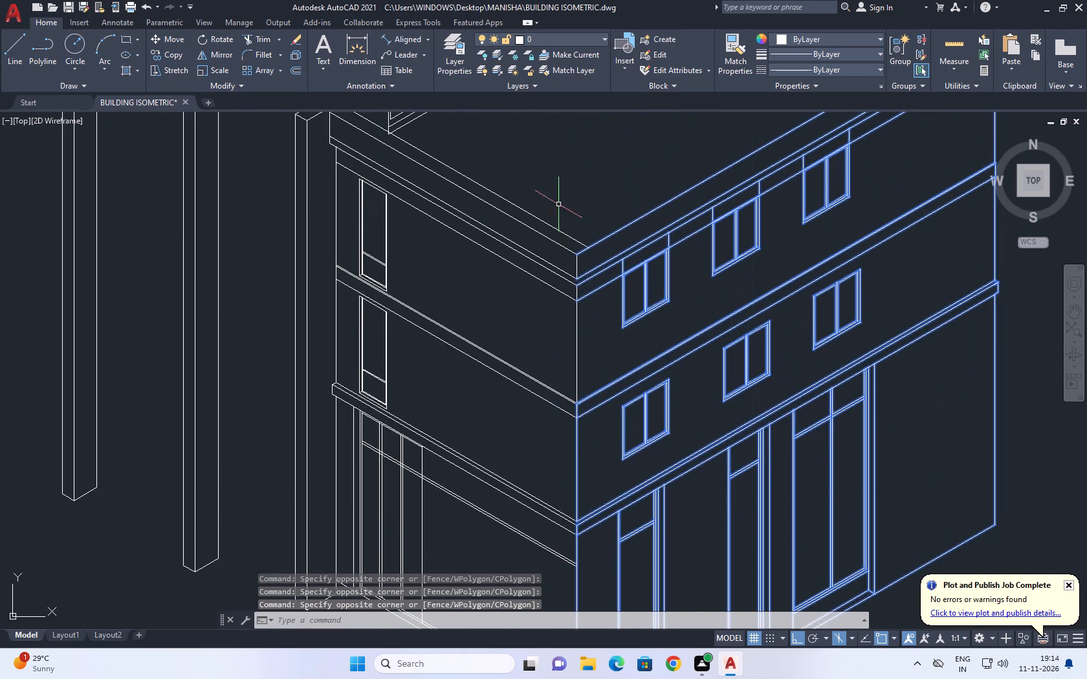
pyautogui.moveTo(558, 204); pyautogui.dragTo(558, 210)
pyautogui.click(605, 455)
pyautogui.scroll(-1, 615, 368)
pyautogui.moveTo(757, 261); pyautogui.dragTo(741, 325, button='middle')
pyautogui.moveTo(813, 363); pyautogui.dragTo(804, 358, button='middle')
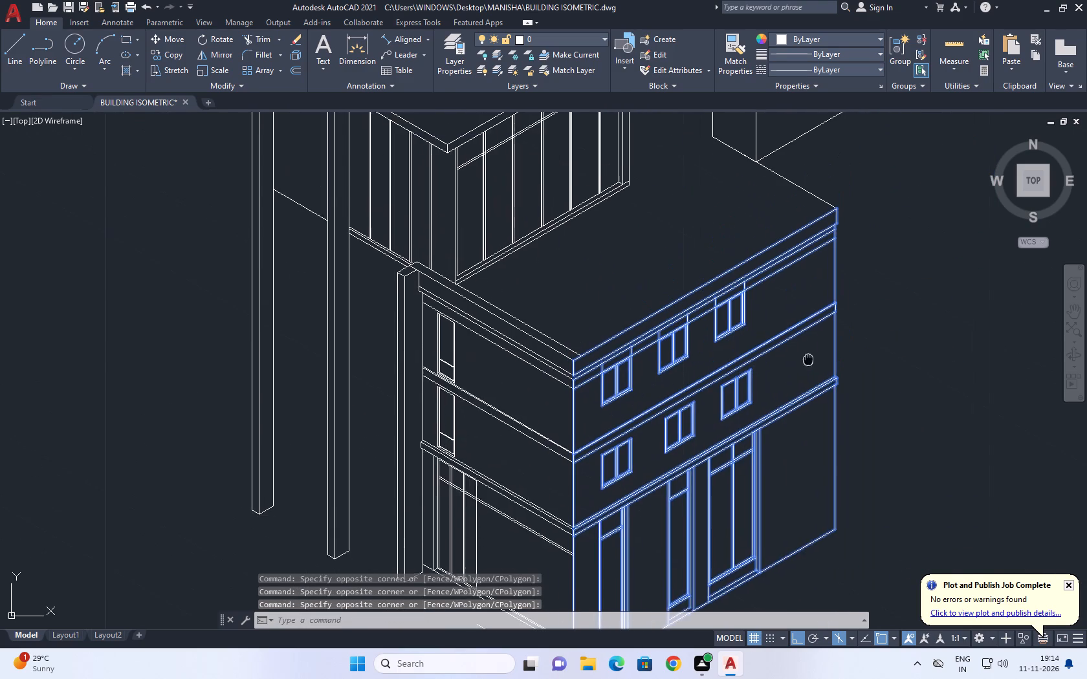
pyautogui.moveTo(804, 358); pyautogui.dragTo(758, 303, button='middle')
pyautogui.write('M')
pyautogui.press('space')
pyautogui.click(821, 372)
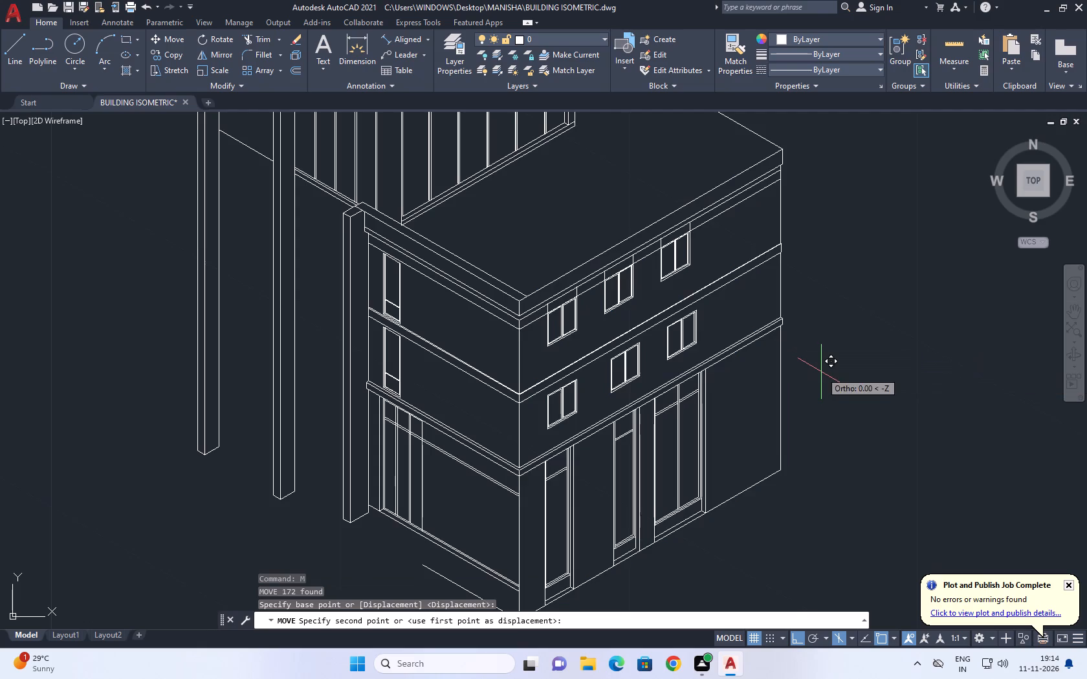
pyautogui.click(793, 352)
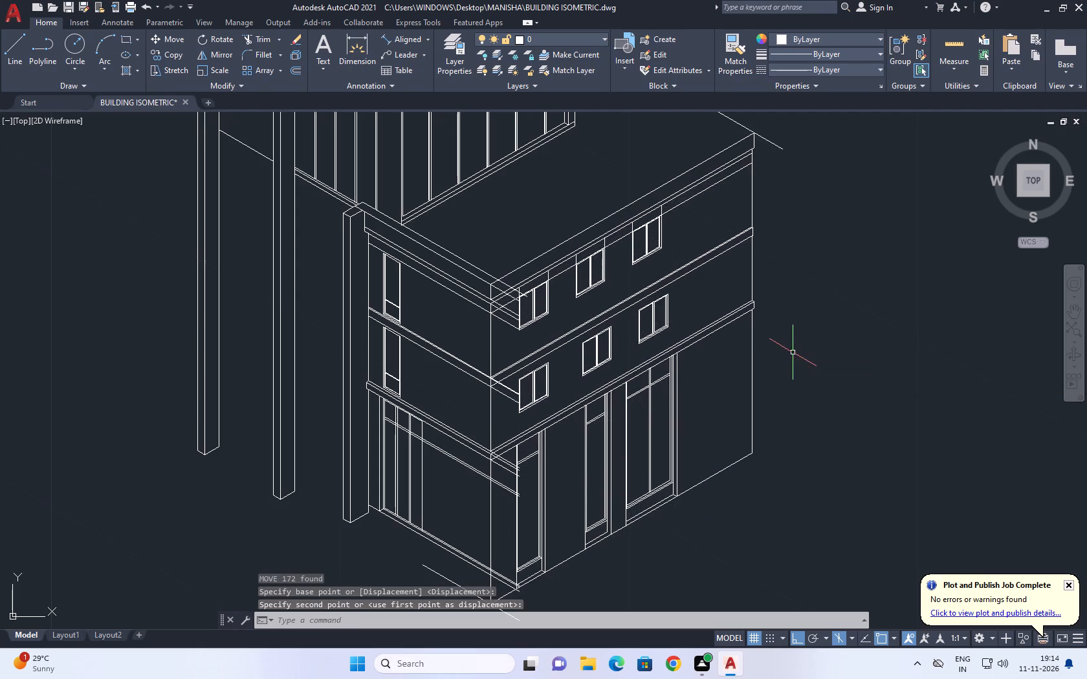
# Move the loose sloping line below the short facade so its lower end meets the shifted facade's bottom corner.
pyautogui.scroll(-1, 726, 316)
pyautogui.moveTo(661, 389); pyautogui.dragTo(744, 301, button='middle')
pyautogui.scroll(2, 676, 427)
pyautogui.moveTo(698, 407); pyautogui.dragTo(690, 405)
pyautogui.moveTo(636, 413); pyautogui.dragTo(637, 420)
pyautogui.moveTo(679, 400); pyautogui.dragTo(692, 431, button='middle')
pyautogui.moveTo(719, 377); pyautogui.dragTo(717, 410)
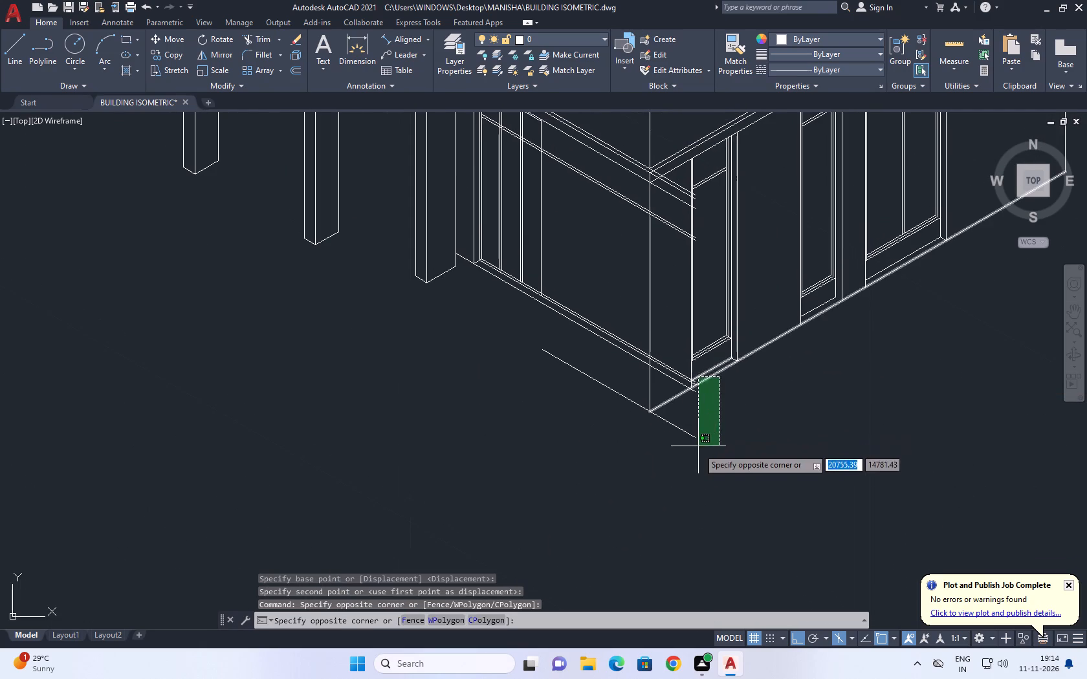
pyautogui.click(741, 455)
pyautogui.moveTo(708, 442); pyautogui.dragTo(696, 442)
pyautogui.click(679, 449)
pyautogui.moveTo(723, 422); pyautogui.dragTo(699, 434)
pyautogui.moveTo(674, 442); pyautogui.dragTo(670, 450)
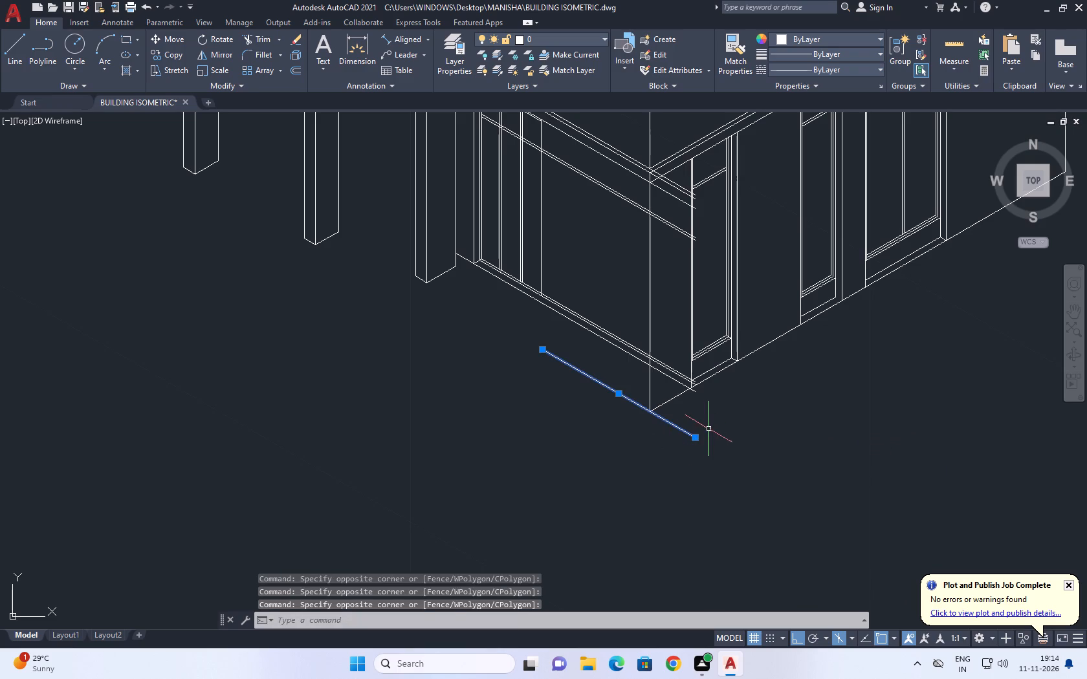
pyautogui.write('M')
pyautogui.press('space')
pyautogui.click(690, 442)
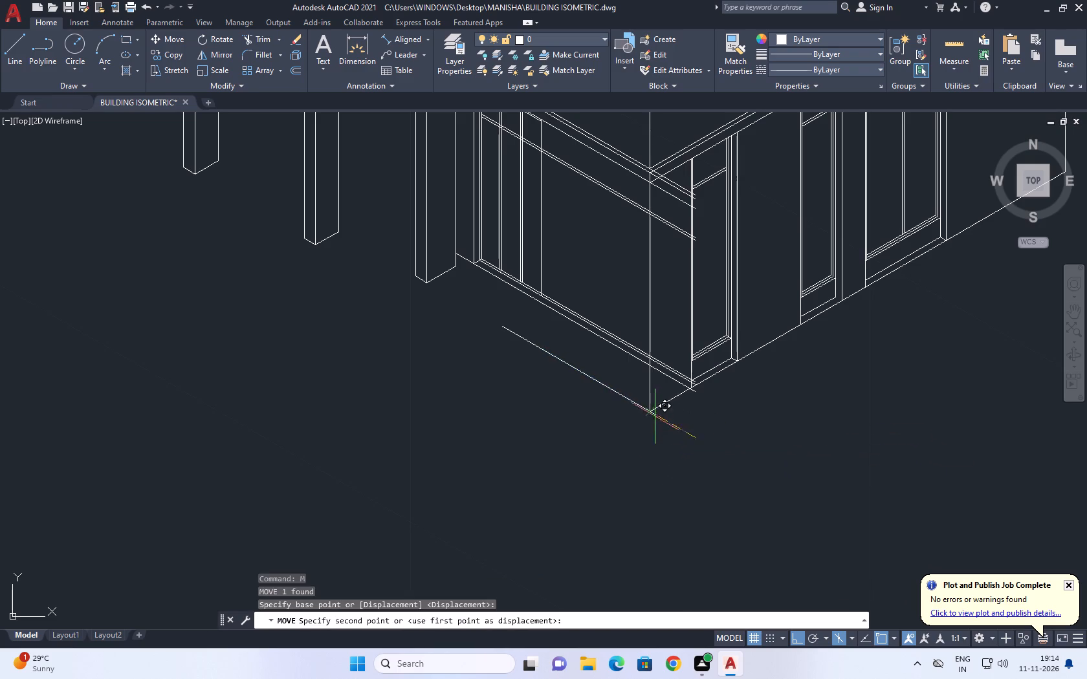
pyautogui.click(651, 411)
# Trim the short facade's base and lower window frame lines that overrun the shifted vertical corner line.
pyautogui.scroll(-2, 661, 413)
pyautogui.moveTo(655, 376); pyautogui.dragTo(723, 462, button='middle')
pyautogui.press('t')
pyautogui.press('r')
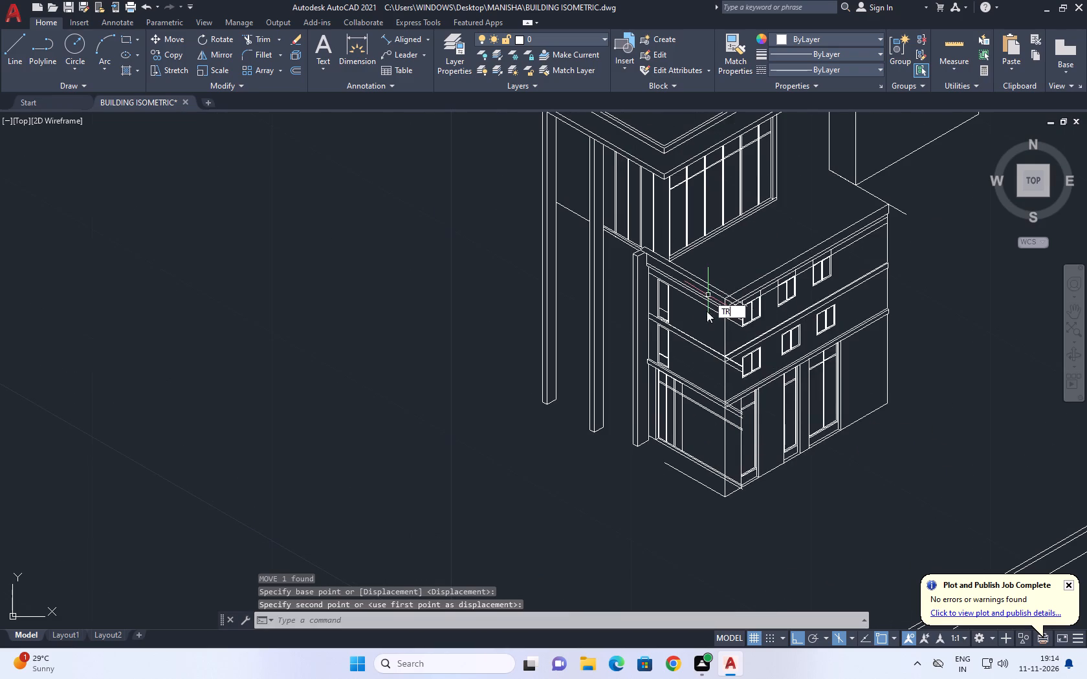
pyautogui.press('space')
pyautogui.scroll(2, 727, 476)
pyautogui.click(730, 504)
pyautogui.click(728, 456)
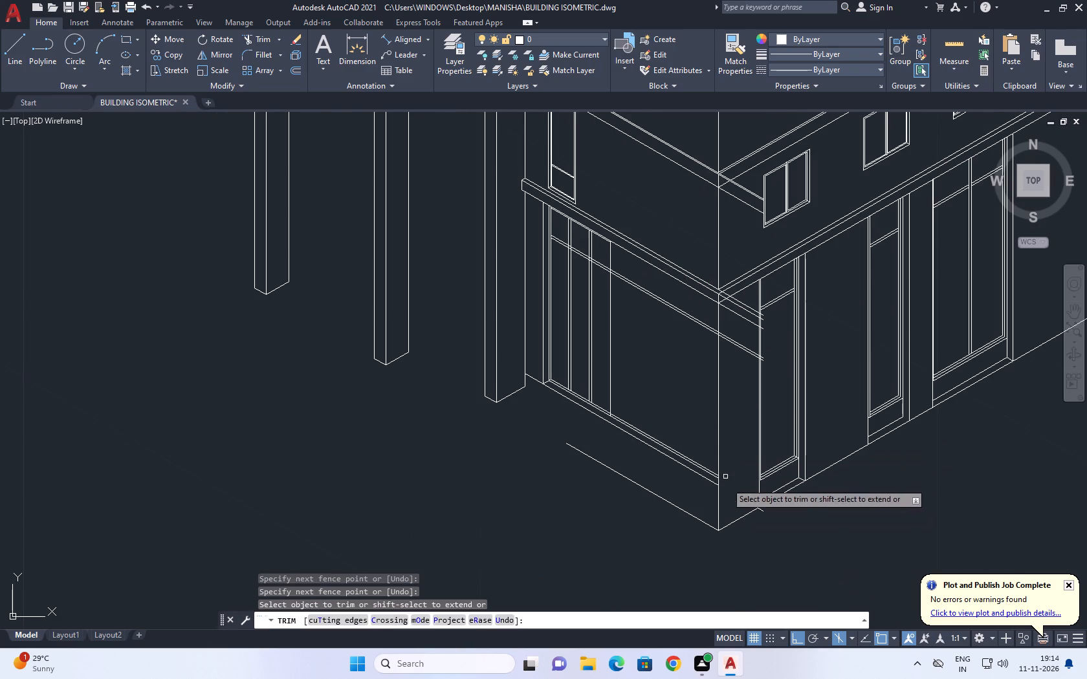
pyautogui.scroll(3, 741, 521)
pyautogui.scroll(1, 789, 473)
pyautogui.press('Escape')
# Erase the three leftover line stubs at the foot of the long facade's first door.
pyautogui.click(806, 436)
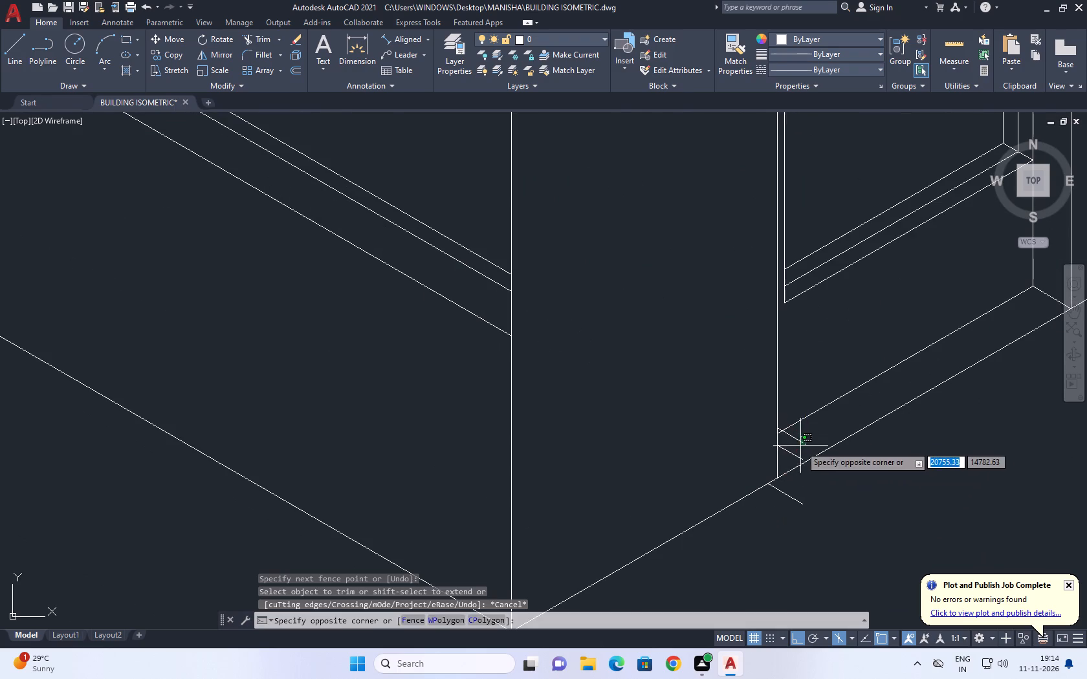
pyautogui.click(795, 451)
pyautogui.click(797, 457)
pyautogui.click(795, 501)
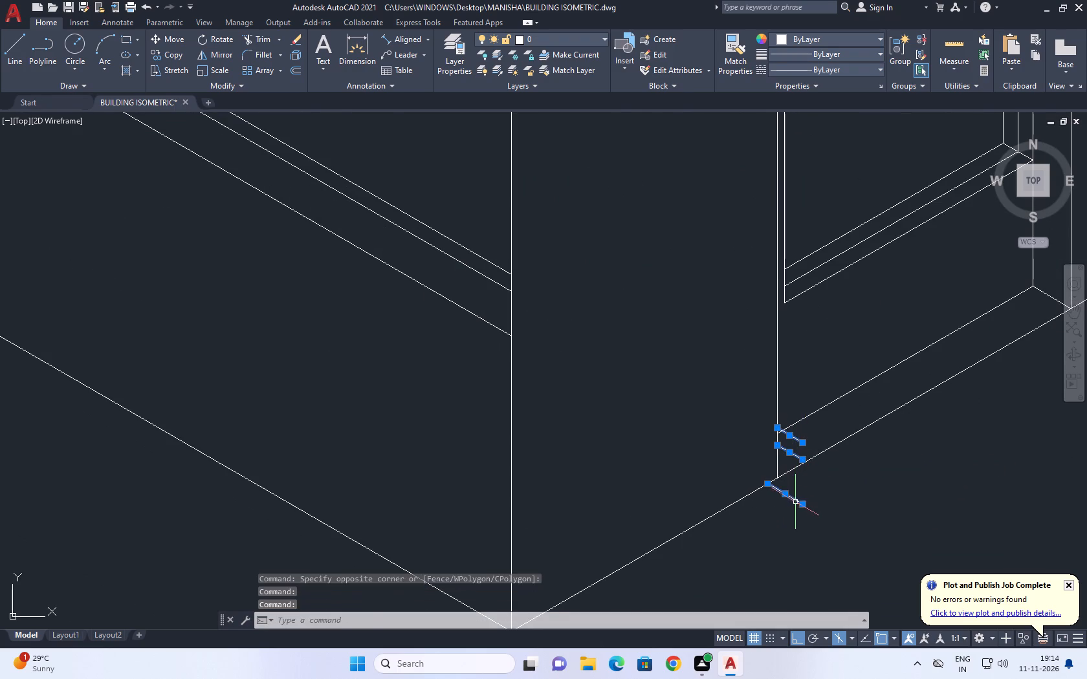
pyautogui.doubleClick(779, 505)
pyautogui.press('Delete')
pyautogui.scroll(-3, 818, 493)
pyautogui.scroll(1, 824, 519)
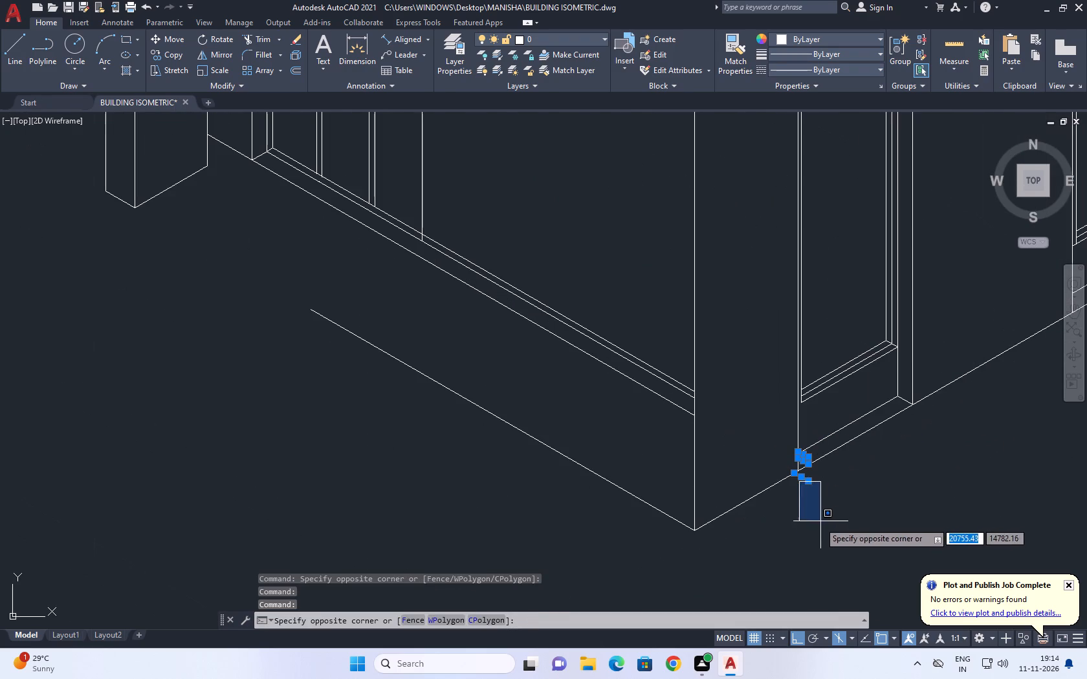
pyautogui.click(813, 528)
pyautogui.press('Delete')
# Trim the short facade's ground-floor upper window frame lines where they overrun the shifted vertical corner line.
pyautogui.moveTo(905, 402); pyautogui.dragTo(817, 429, button='middle')
pyautogui.scroll(-3, 772, 383)
pyautogui.middleClick(763, 297)
pyautogui.scroll(2, 744, 290)
pyautogui.moveTo(743, 290); pyautogui.dragTo(754, 338, button='middle')
pyautogui.write('TR')
pyautogui.press('space')
pyautogui.scroll(1, 757, 339)
pyautogui.moveTo(766, 310); pyautogui.dragTo(767, 329)
pyautogui.moveTo(738, 500); pyautogui.dragTo(745, 505)
pyautogui.scroll(1, 814, 422)
pyautogui.press('space')
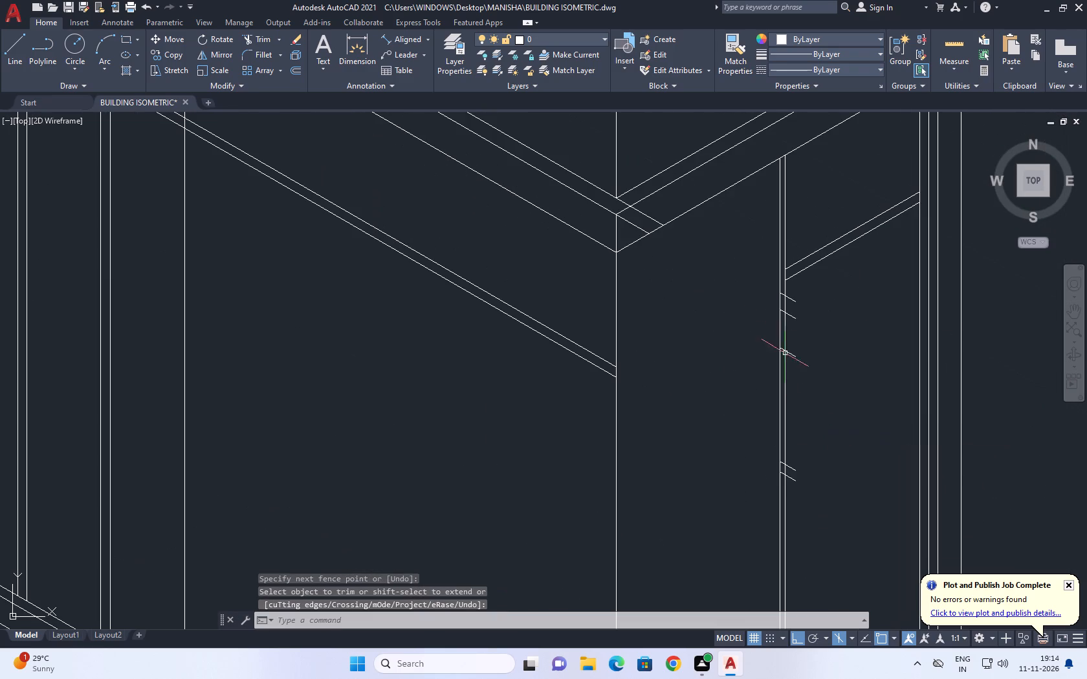
# Erase the five leftover line stubs crossing the frame of the long facade's first door.
pyautogui.moveTo(754, 266); pyautogui.dragTo(758, 287)
pyautogui.click(813, 577)
pyautogui.press('Delete')
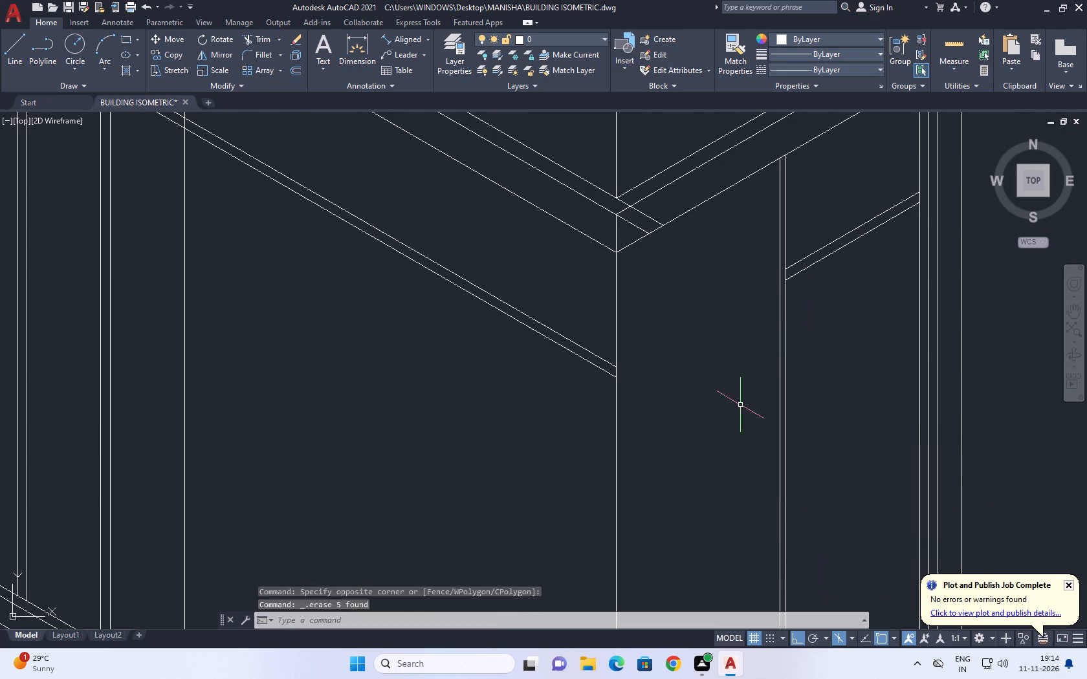
# Trim the short facade's ground-floor band lines where they overrun the shared corner onto the long facade.
pyautogui.moveTo(697, 342); pyautogui.dragTo(758, 462, button='middle')
pyautogui.moveTo(676, 309); pyautogui.dragTo(704, 354, button='middle')
pyautogui.scroll(1, 714, 387)
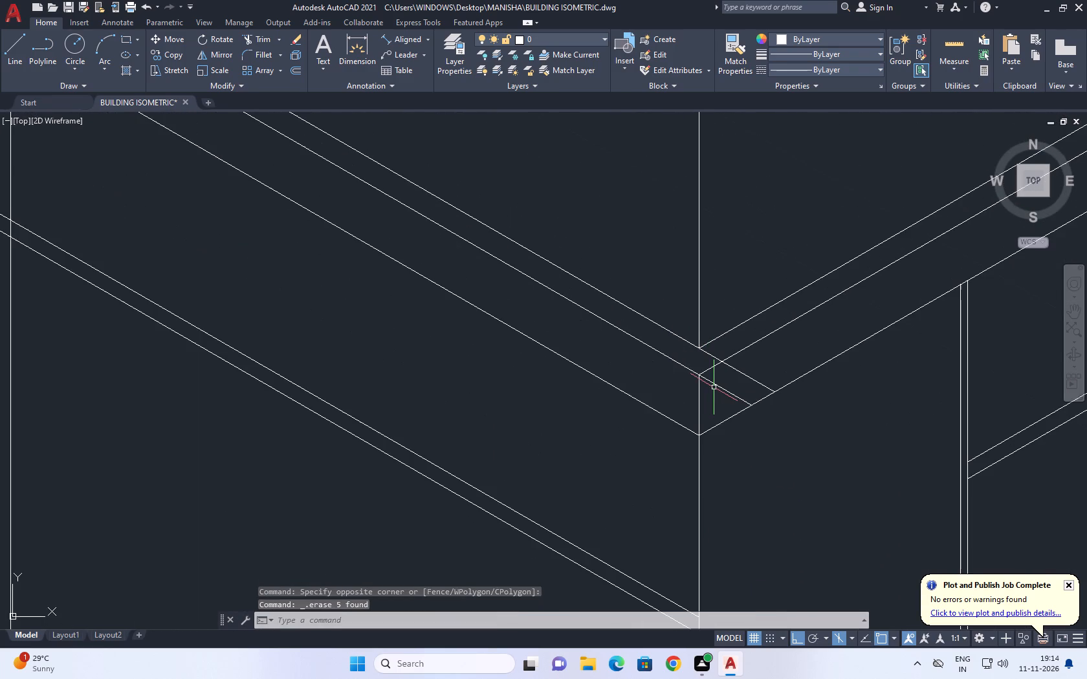
pyautogui.moveTo(714, 388); pyautogui.dragTo(728, 402, button='middle')
pyautogui.write('TR')
pyautogui.press('space')
pyautogui.scroll(2, 729, 403)
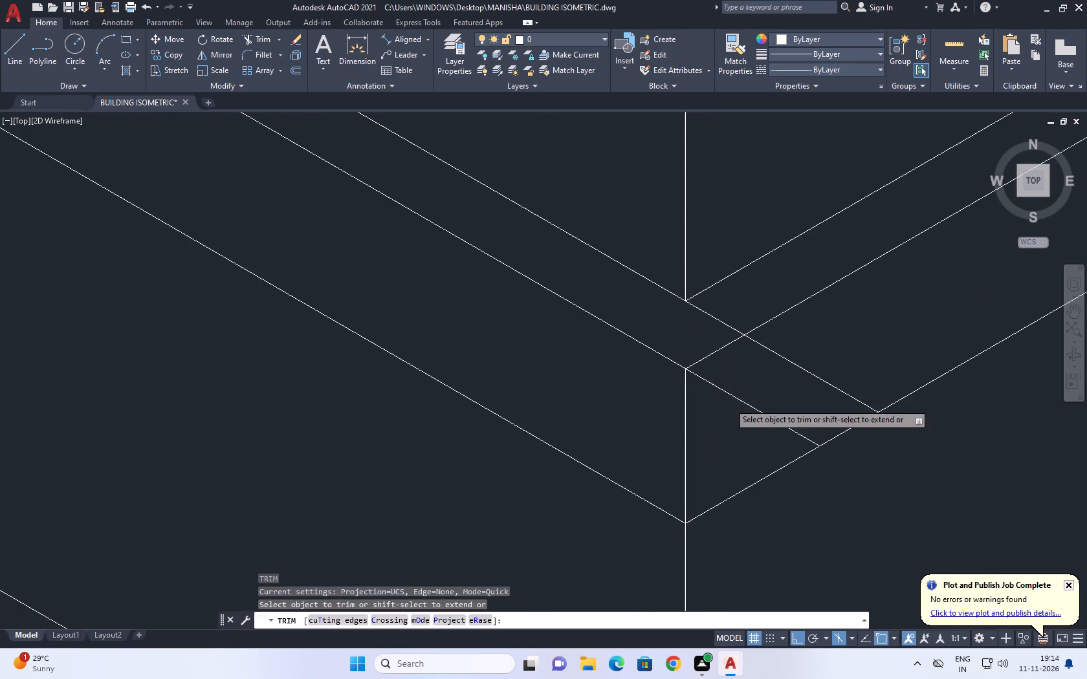
pyautogui.moveTo(732, 422); pyautogui.dragTo(747, 416)
pyautogui.click(895, 356)
pyautogui.moveTo(763, 435); pyautogui.dragTo(758, 439)
pyautogui.click(771, 269)
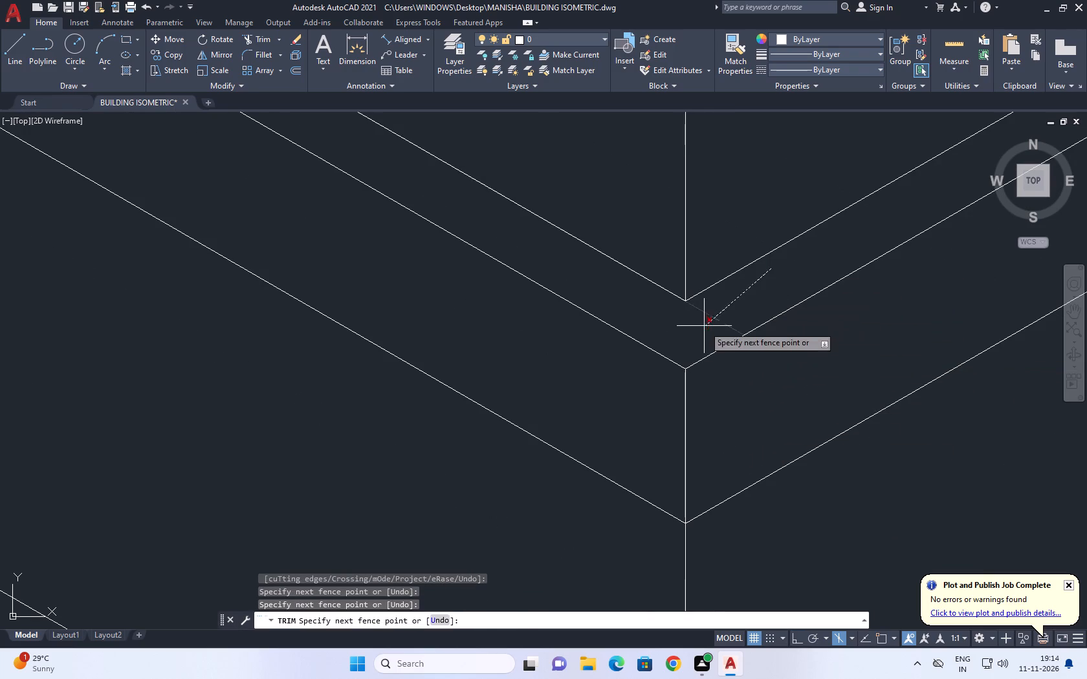
pyautogui.click(691, 333)
pyautogui.scroll(-4, 732, 348)
pyautogui.scroll(-2, 743, 410)
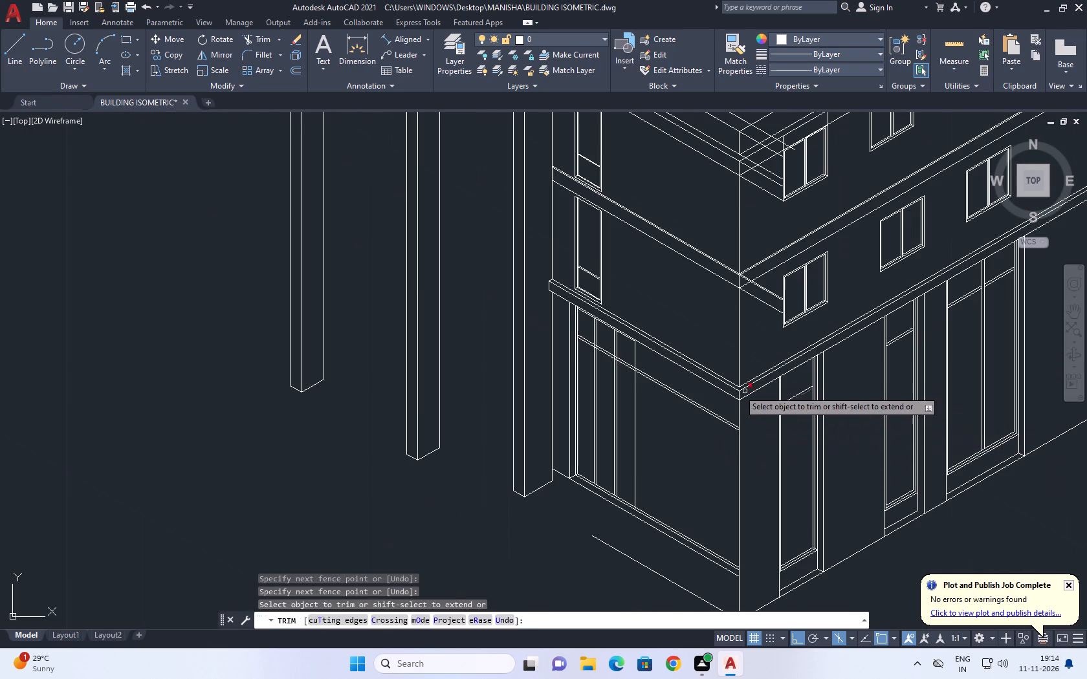
# Trim the short facade's middle band lines where they overrun the shared corner onto the long facade.
pyautogui.moveTo(727, 382); pyautogui.dragTo(562, 441, button='middle')
pyautogui.scroll(2, 617, 355)
pyautogui.click(609, 334)
pyautogui.click(554, 416)
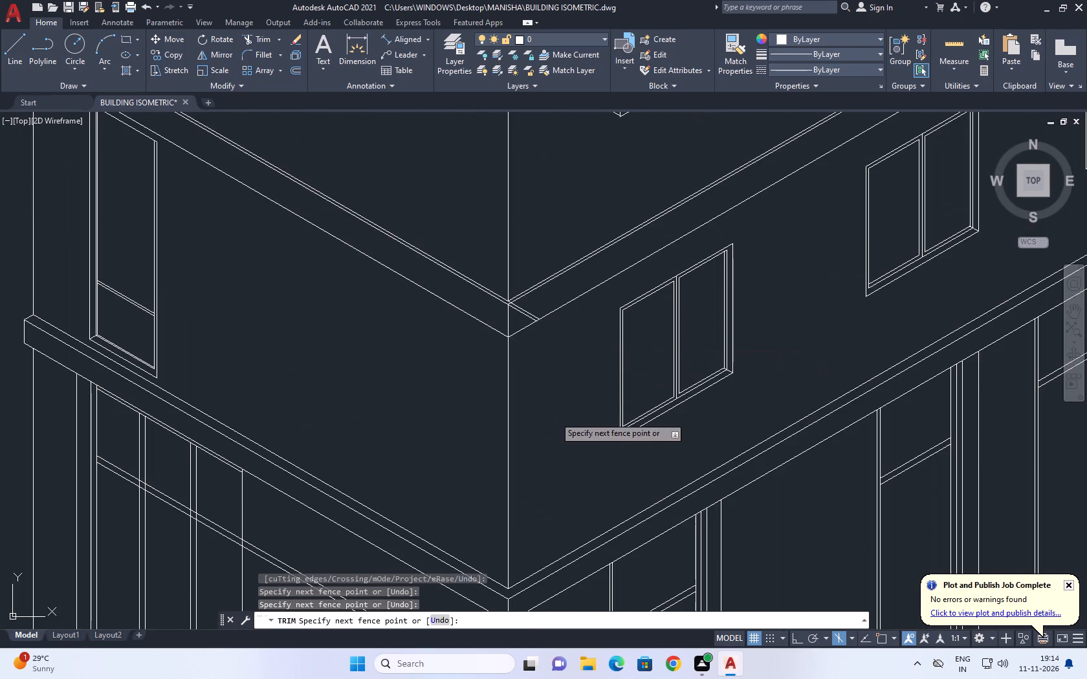
pyautogui.scroll(2, 548, 307)
pyautogui.click(485, 311)
pyautogui.moveTo(457, 334); pyautogui.dragTo(456, 342)
pyautogui.scroll(3, 465, 294)
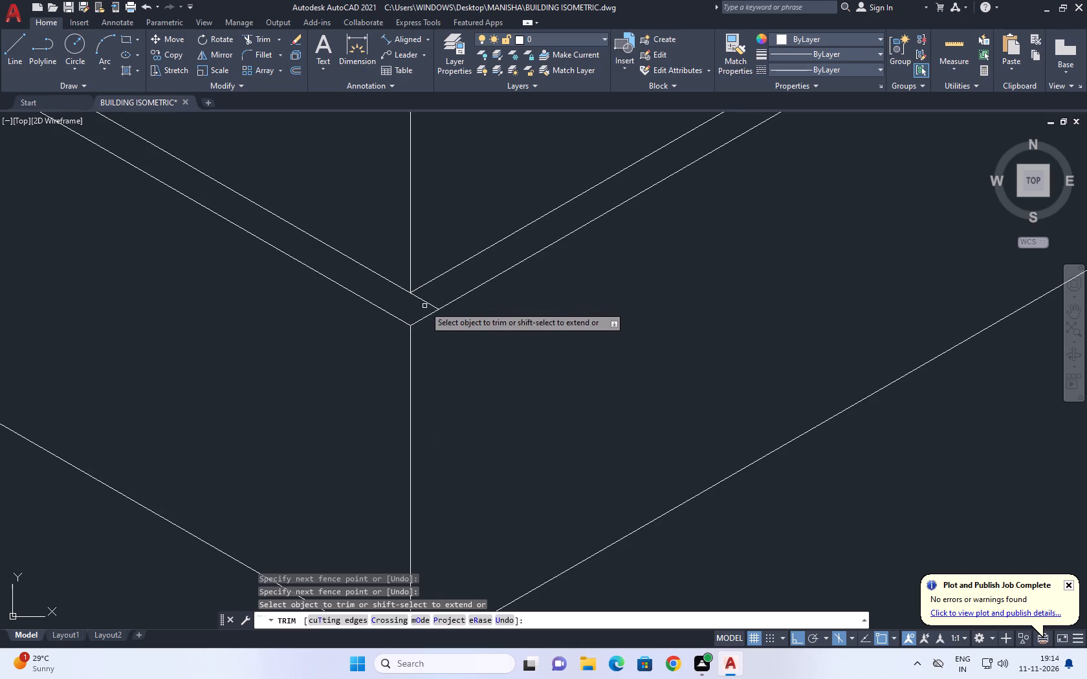
pyautogui.click(425, 307)
pyautogui.click(431, 301)
# Trim the short facade's cornice and parapet lines where they overrun below the long facade's cornice near the first upper window.
pyautogui.scroll(-6, 488, 368)
pyautogui.moveTo(610, 277); pyautogui.dragTo(612, 377, button='middle')
pyautogui.scroll(2, 574, 274)
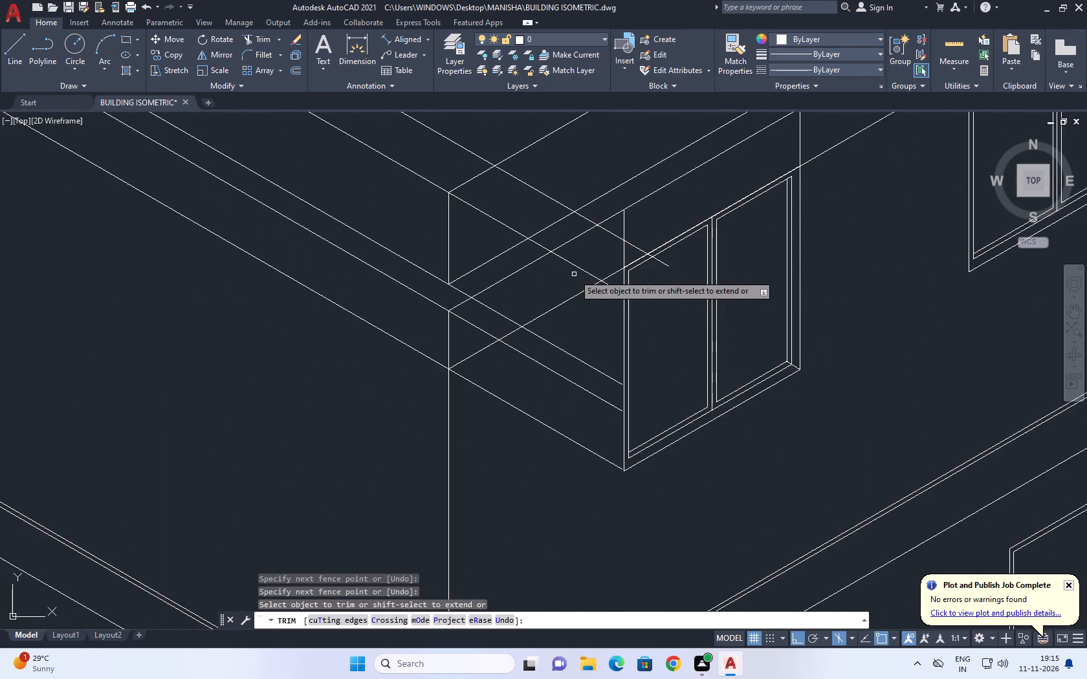
pyautogui.scroll(1, 661, 279)
pyautogui.click(670, 253)
pyautogui.click(635, 283)
pyautogui.click(592, 283)
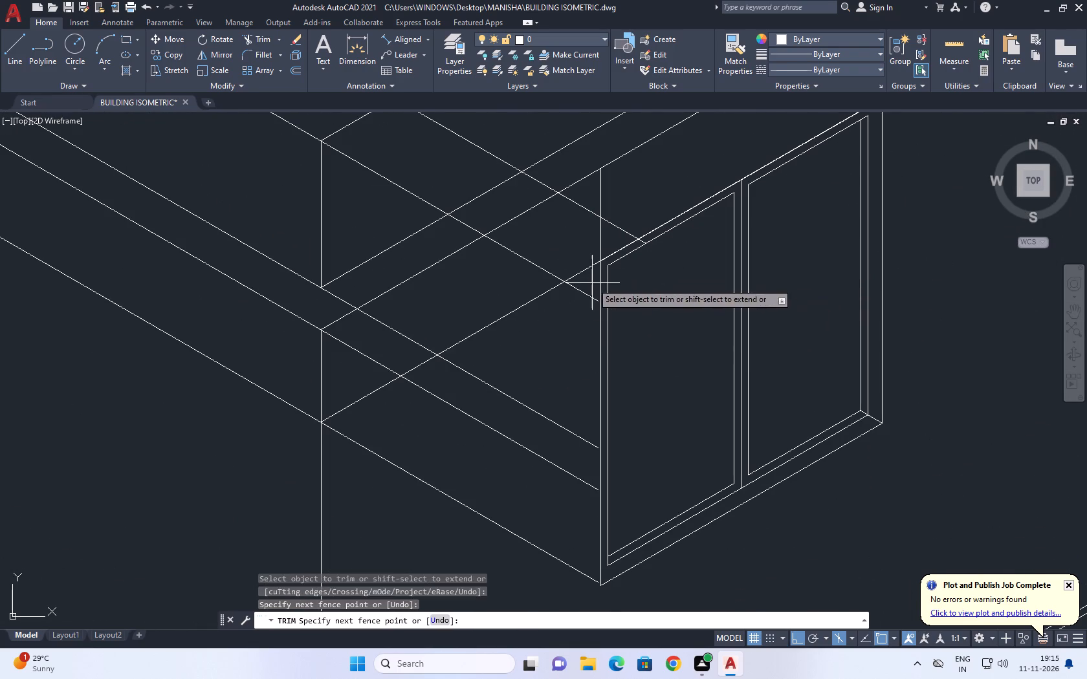
pyautogui.moveTo(538, 387); pyautogui.dragTo(641, 232, button='middle')
pyautogui.click(543, 442)
pyautogui.scroll(-2, 773, 347)
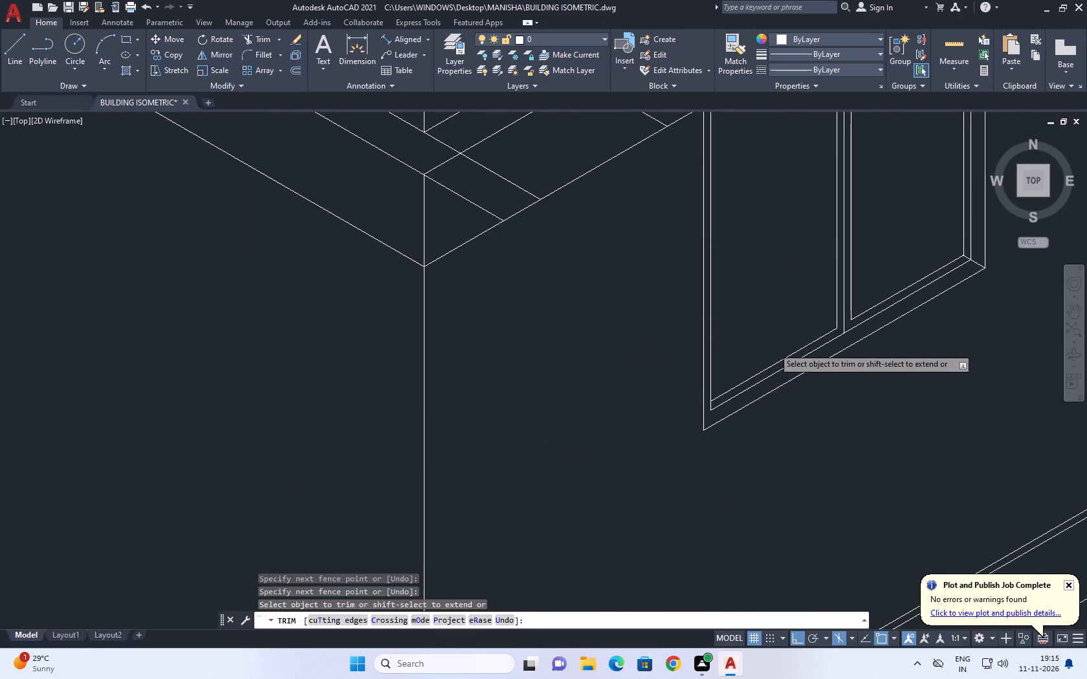
# Trim the remaining short-facade roof and cornice line ends crossing the long facade's cornice and parapet beside the shared corner.
pyautogui.scroll(-2, 773, 347)
pyautogui.scroll(5, 762, 333)
pyautogui.click(839, 220)
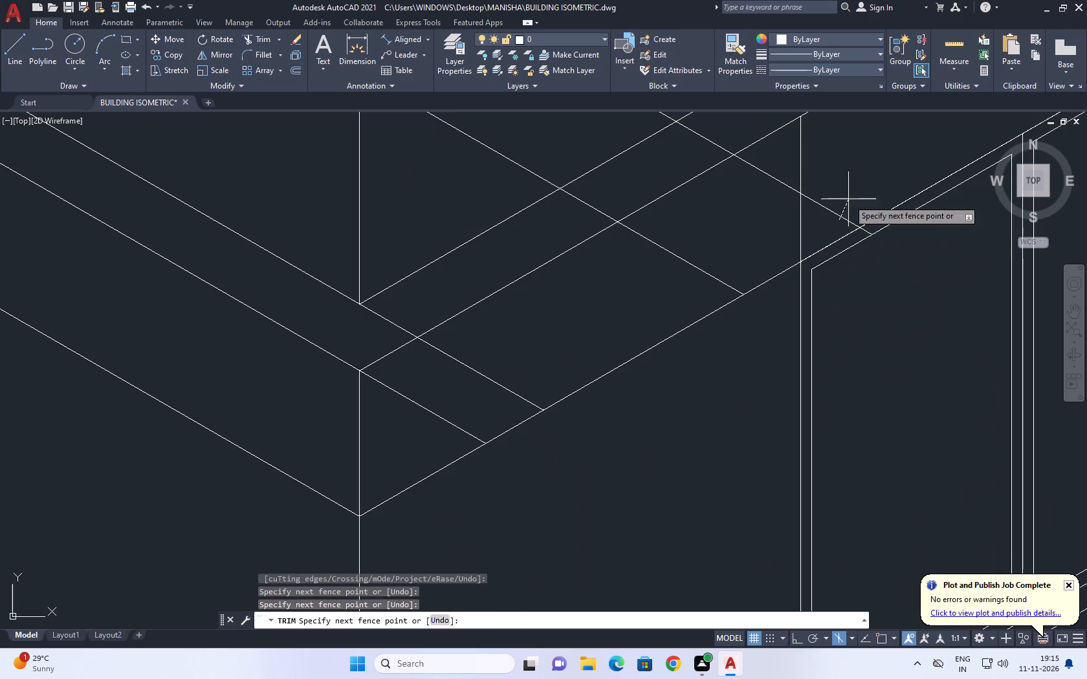
pyautogui.click(848, 199)
pyautogui.scroll(2, 858, 231)
pyautogui.click(880, 223)
pyautogui.click(873, 233)
pyautogui.scroll(-4, 864, 239)
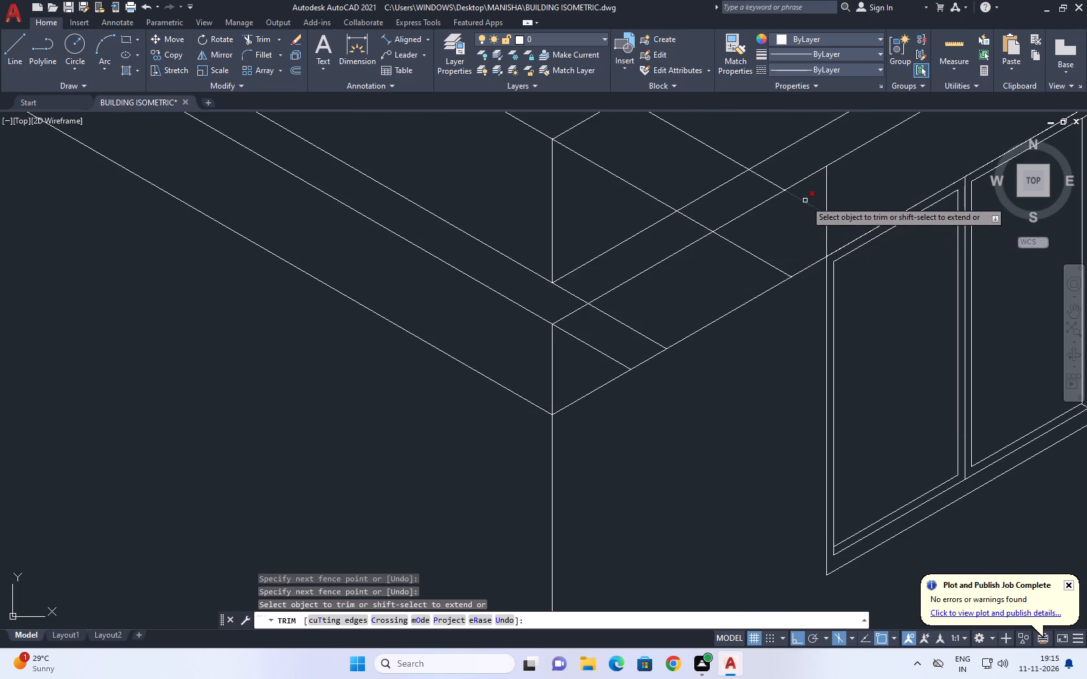
pyautogui.click(811, 195)
pyautogui.click(567, 367)
pyautogui.moveTo(701, 253); pyautogui.dragTo(706, 336, button='middle')
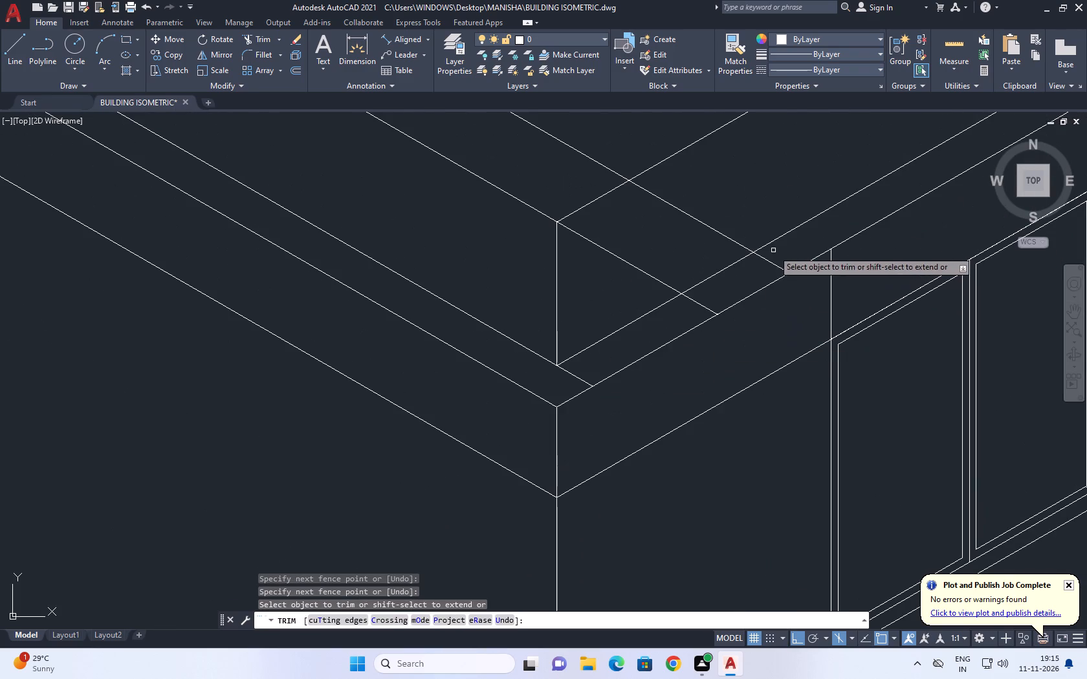
pyautogui.moveTo(776, 250); pyautogui.dragTo(774, 257)
pyautogui.click(614, 351)
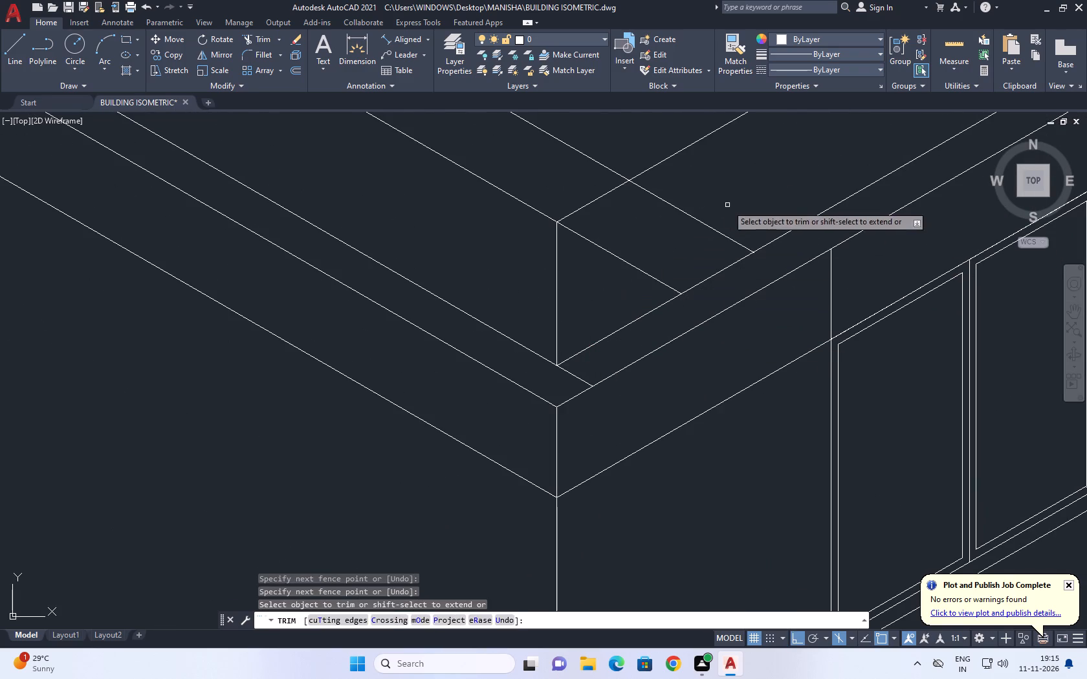
pyautogui.click(727, 205)
pyautogui.click(630, 273)
pyautogui.scroll(-3, 645, 262)
pyautogui.moveTo(704, 219); pyautogui.dragTo(703, 303, button='middle')
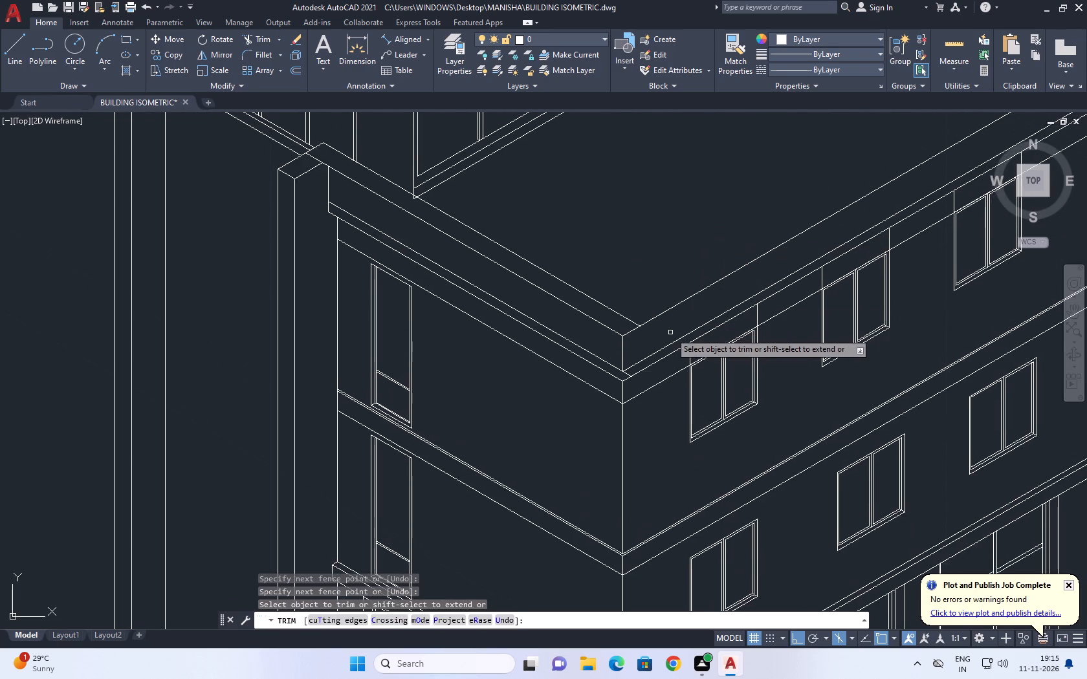
# Trim the roof's far edge line where it overruns the lower block's far corner.
pyautogui.scroll(-1, 670, 336)
pyautogui.moveTo(683, 337); pyautogui.dragTo(635, 358, button='middle')
pyautogui.scroll(1, 598, 382)
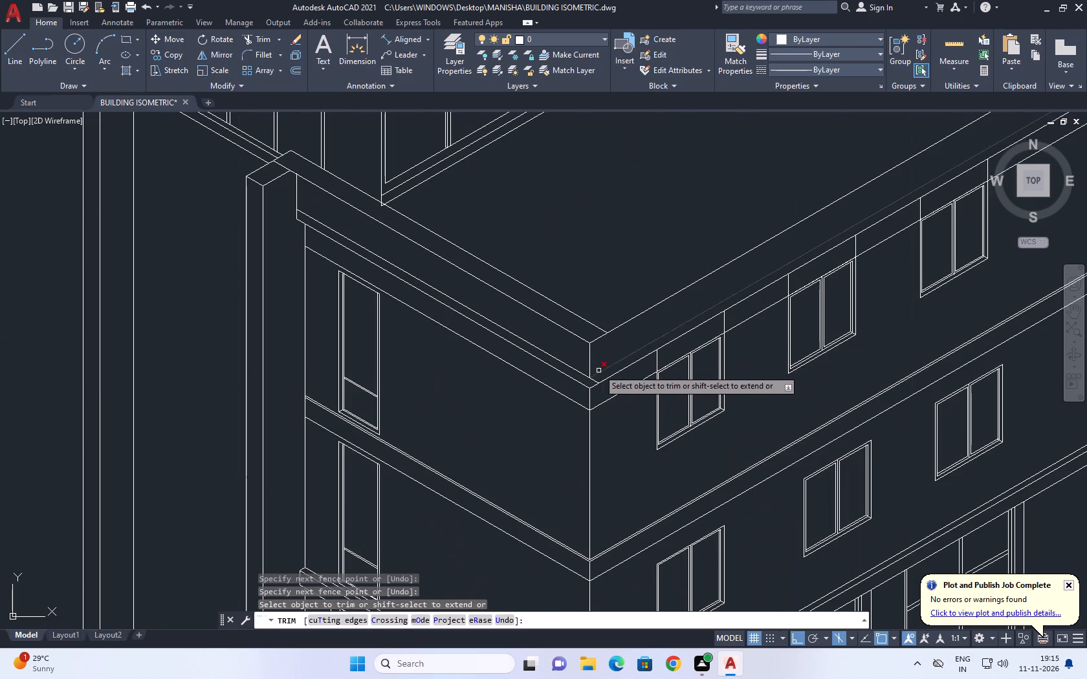
pyautogui.scroll(-1, 608, 277)
pyautogui.moveTo(752, 282); pyautogui.dragTo(611, 291, button='middle')
pyautogui.scroll(-2, 778, 284)
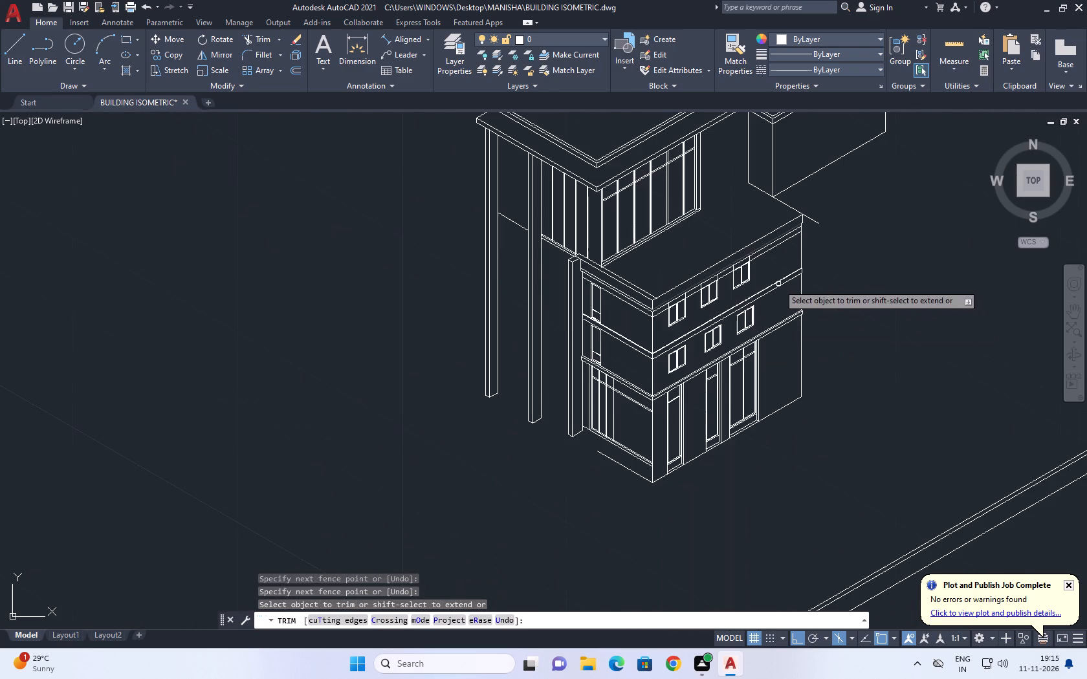
pyautogui.press('space')
pyautogui.scroll(2, 807, 229)
pyautogui.press('space')
pyautogui.click(817, 201)
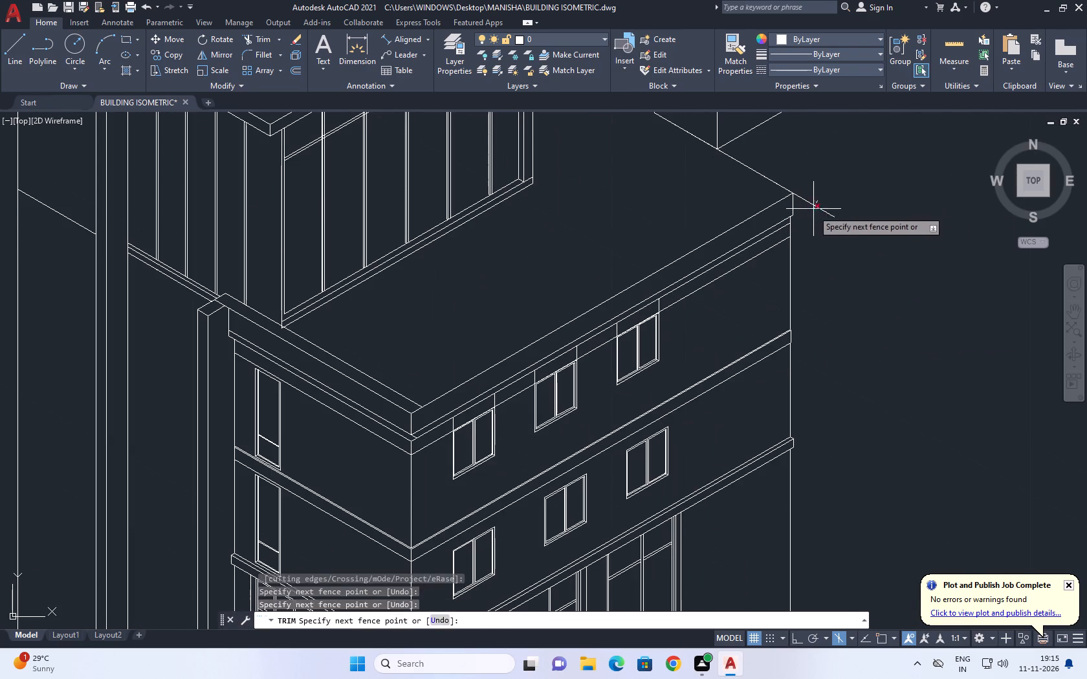
pyautogui.click(812, 215)
pyautogui.scroll(-3, 820, 206)
pyautogui.moveTo(796, 316); pyautogui.dragTo(785, 292, button='middle')
pyautogui.scroll(2, 777, 255)
pyautogui.press('Escape')
# Move the long facade's third upper and lower windows together along the facade toward its far end.
pyautogui.moveTo(765, 160); pyautogui.dragTo(747, 242, button='middle')
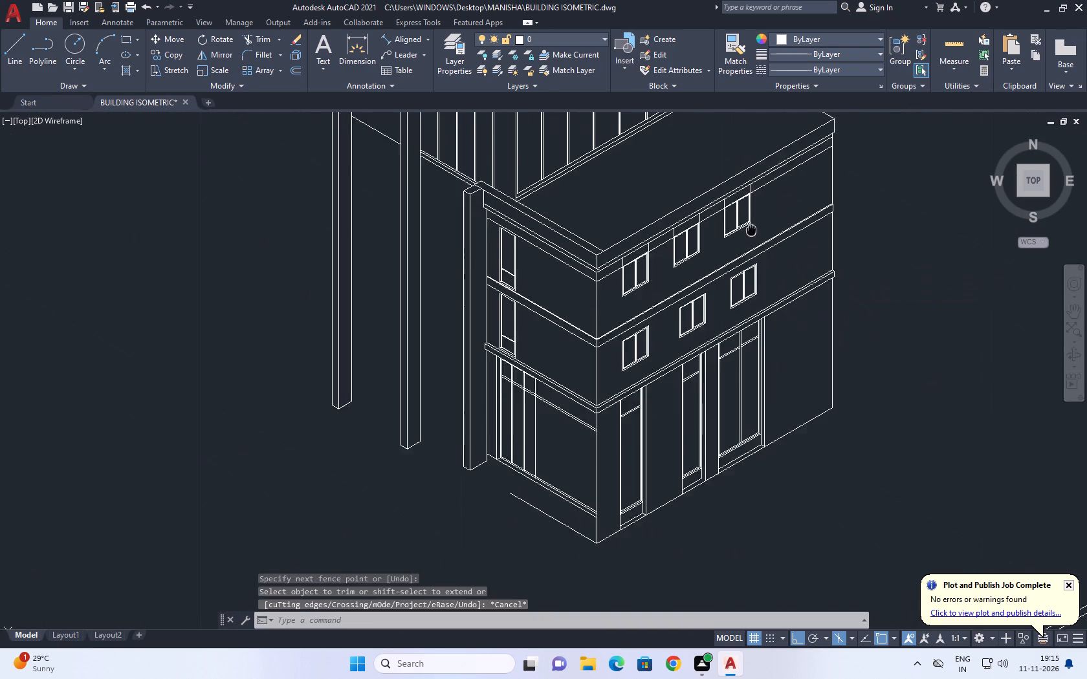
pyautogui.moveTo(747, 242); pyautogui.dragTo(737, 272, button='middle')
pyautogui.scroll(2, 702, 292)
pyautogui.click(689, 123)
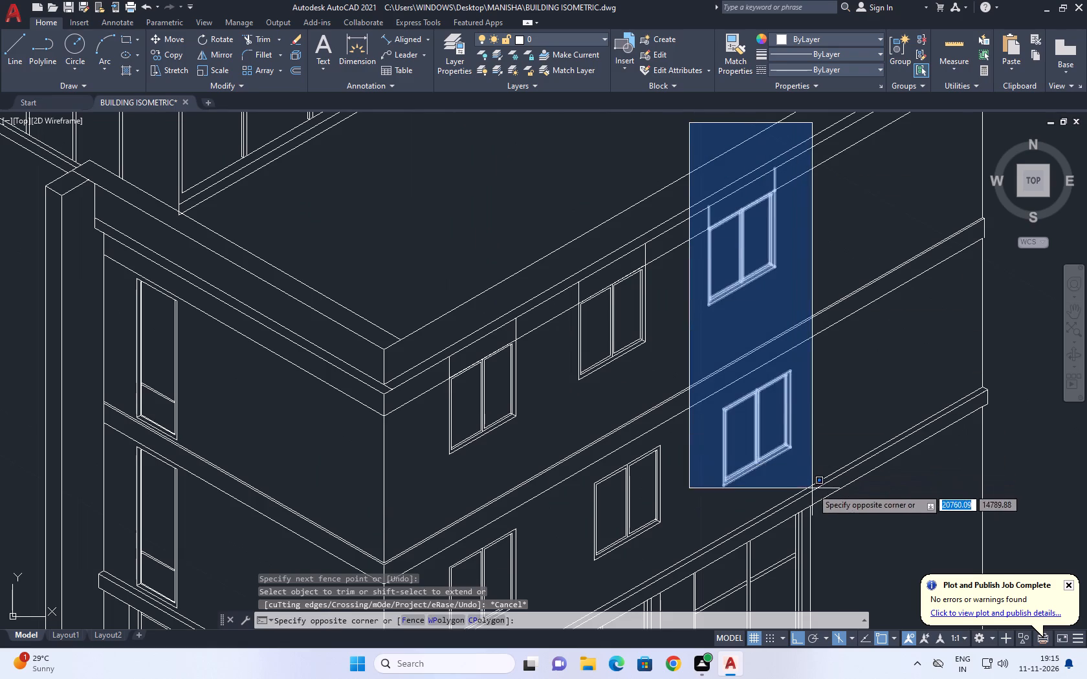
pyautogui.click(812, 488)
pyautogui.moveTo(838, 338); pyautogui.dragTo(670, 397, button='middle')
pyautogui.moveTo(747, 347); pyautogui.dragTo(646, 377, button='middle')
pyautogui.press('m')
pyautogui.press('space')
pyautogui.click(654, 264)
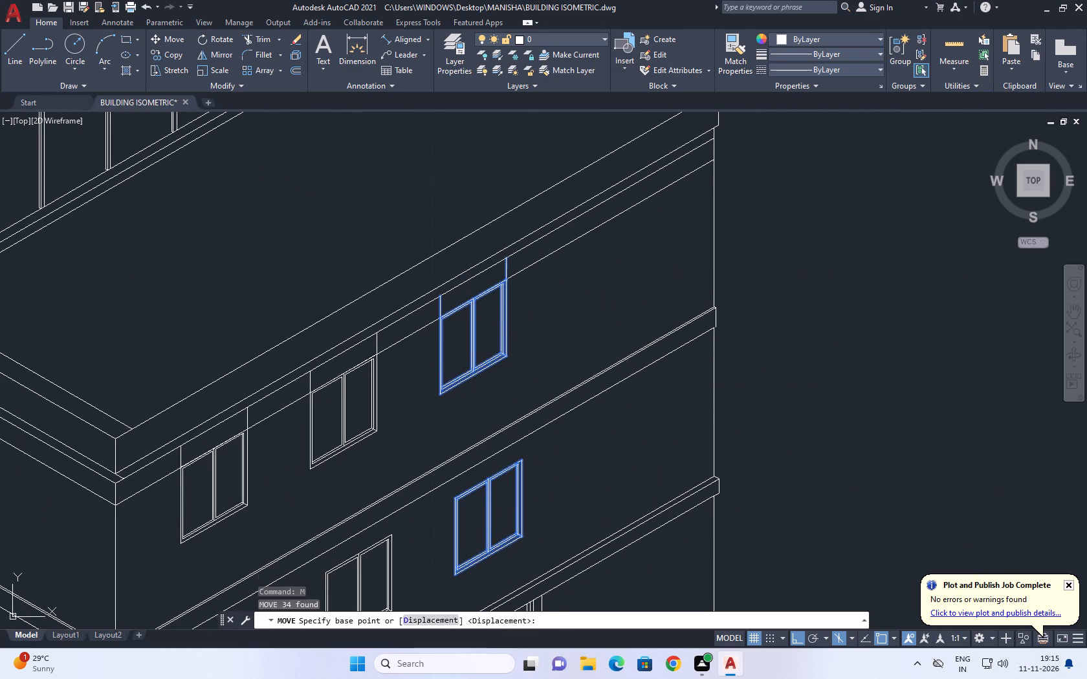
pyautogui.press('F5')
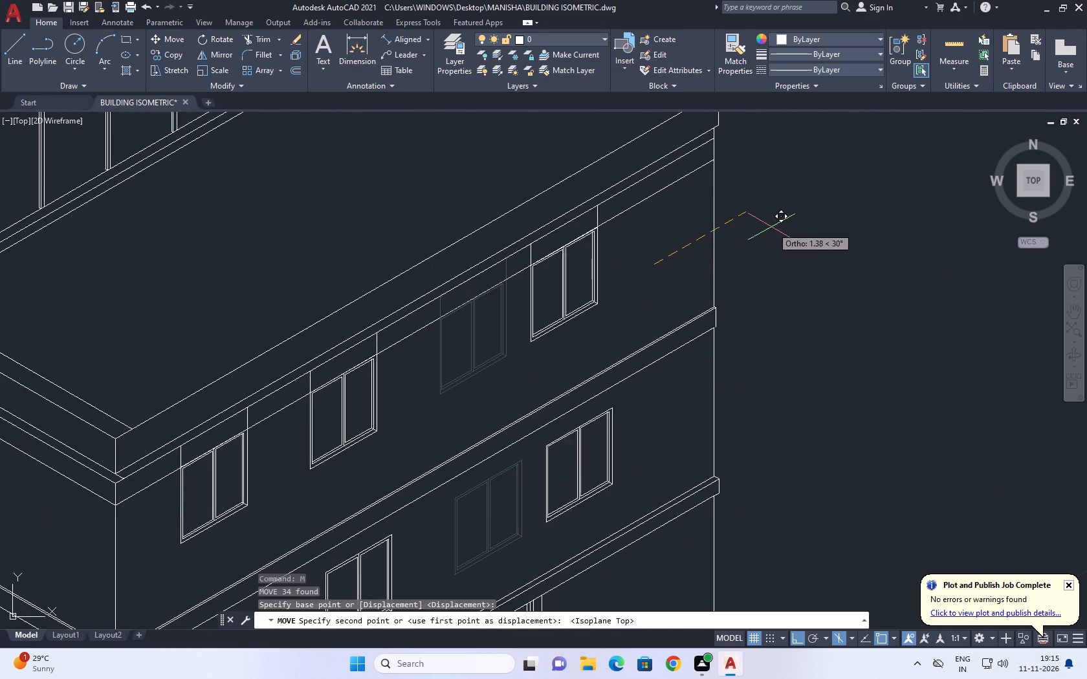
pyautogui.click(797, 213)
# Move the long facade's middle upper and lower windows along the facade to even out the window spacing.
pyautogui.scroll(-2, 771, 211)
pyautogui.scroll(1, 582, 303)
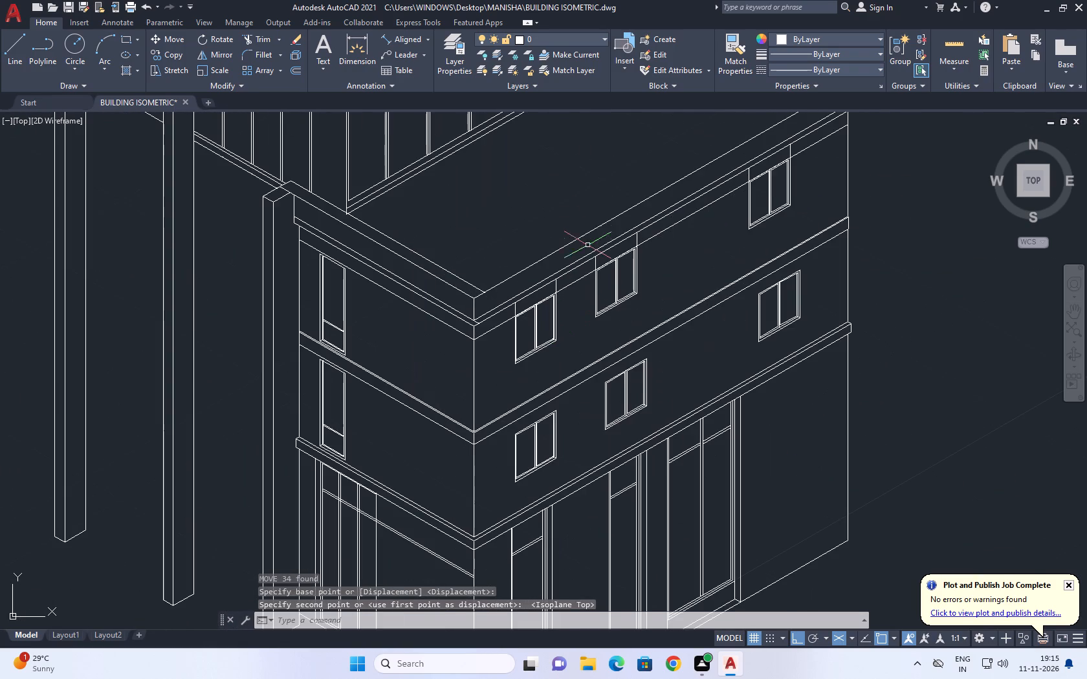
pyautogui.click(587, 182)
pyautogui.click(683, 451)
pyautogui.moveTo(693, 349); pyautogui.dragTo(663, 380, button='middle')
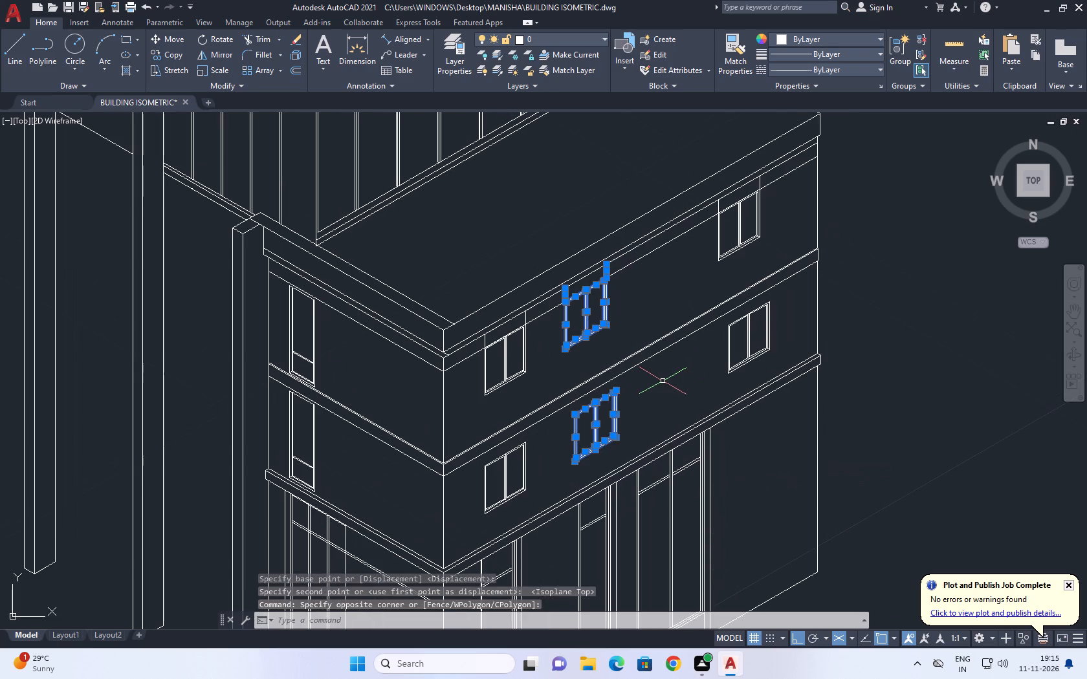
pyautogui.write('M')
pyautogui.press('space')
pyautogui.click(666, 407)
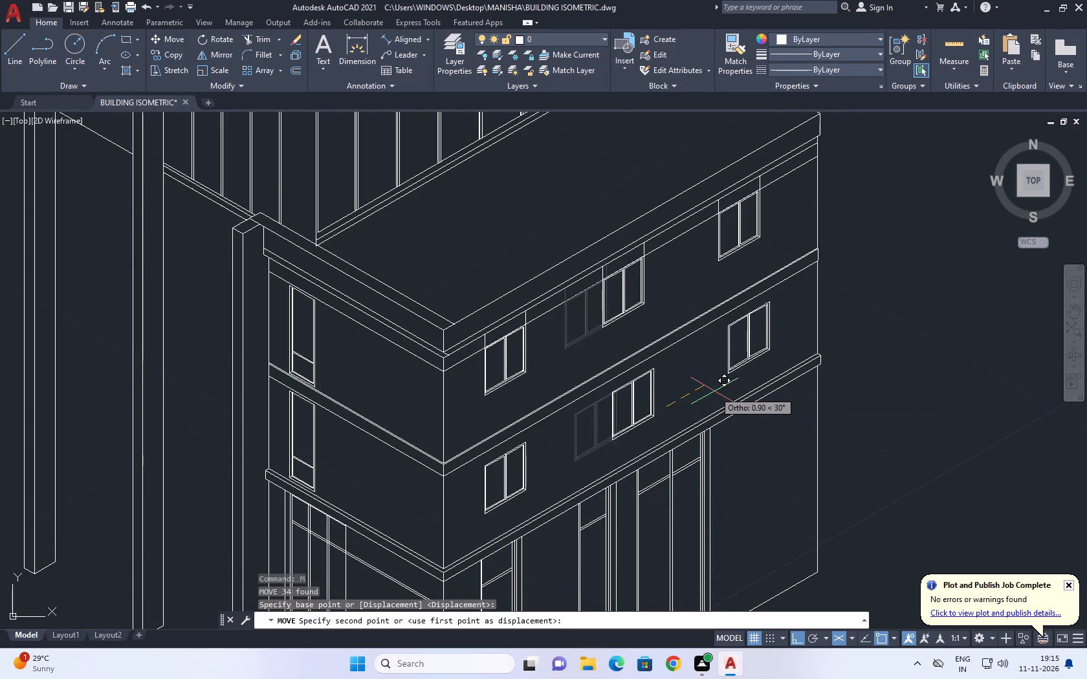
pyautogui.click(727, 389)
# Examine the long facade's window spacing and the cornice line running above the upper windows.
pyautogui.moveTo(659, 338); pyautogui.dragTo(672, 365, button='middle')
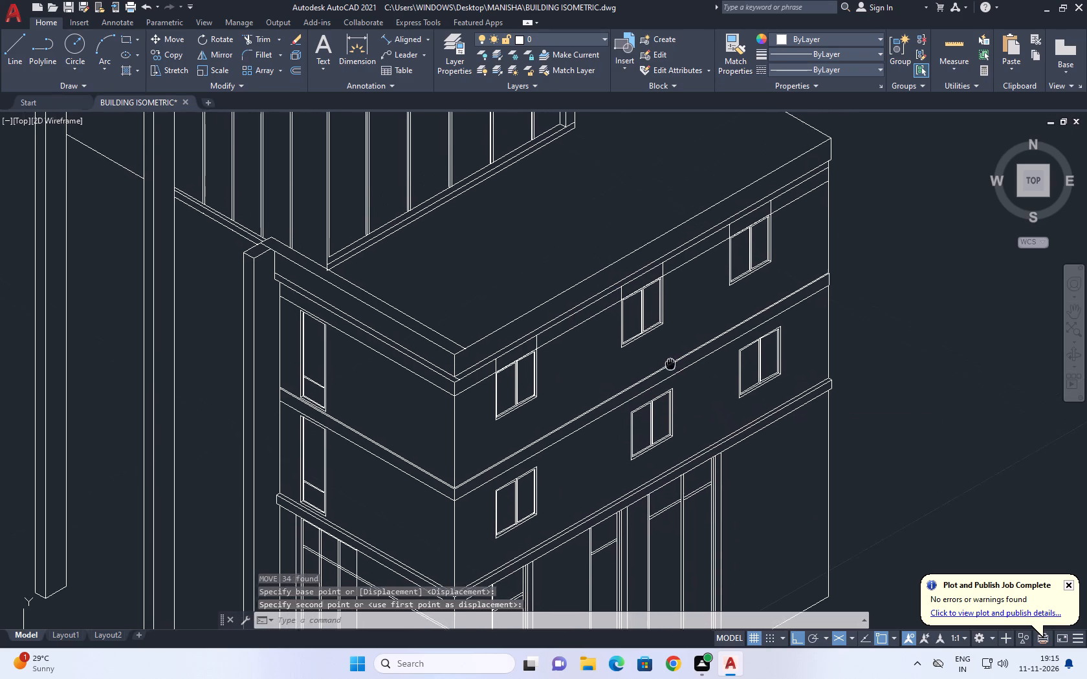
pyautogui.moveTo(672, 365); pyautogui.dragTo(672, 366, button='middle')
pyautogui.scroll(-1, 679, 367)
pyautogui.moveTo(736, 409); pyautogui.dragTo(683, 327, button='middle')
pyautogui.scroll(1, 503, 336)
pyautogui.moveTo(682, 300); pyautogui.dragTo(686, 311, button='middle')
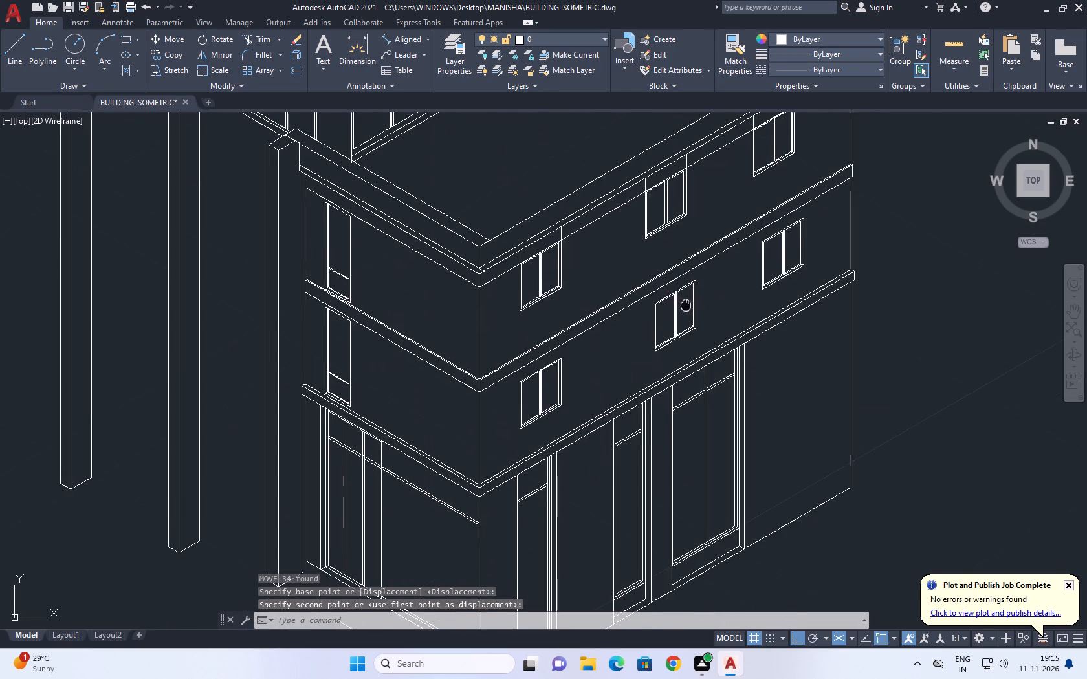
pyautogui.moveTo(686, 311); pyautogui.dragTo(678, 407, button='middle')
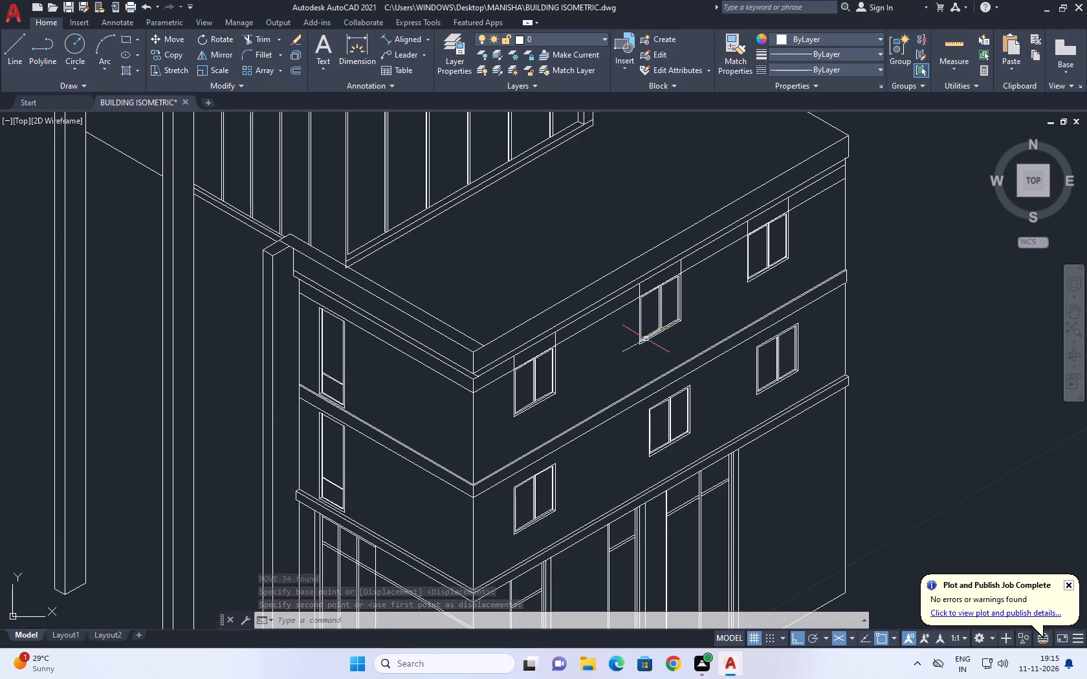
pyautogui.scroll(1, 615, 314)
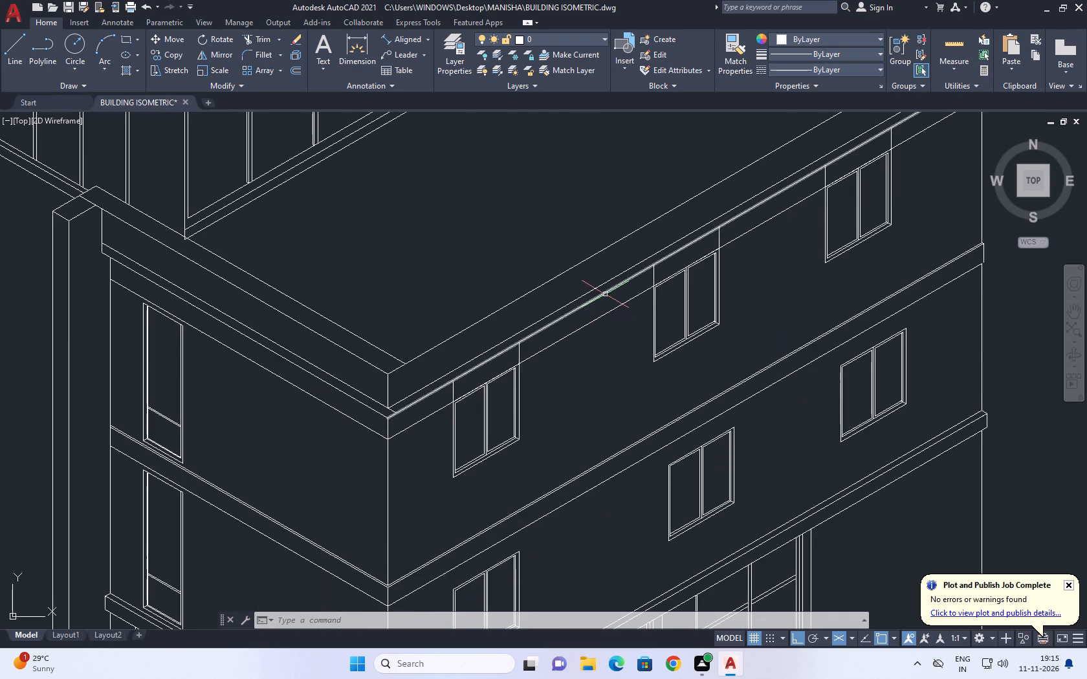
pyautogui.click(605, 294)
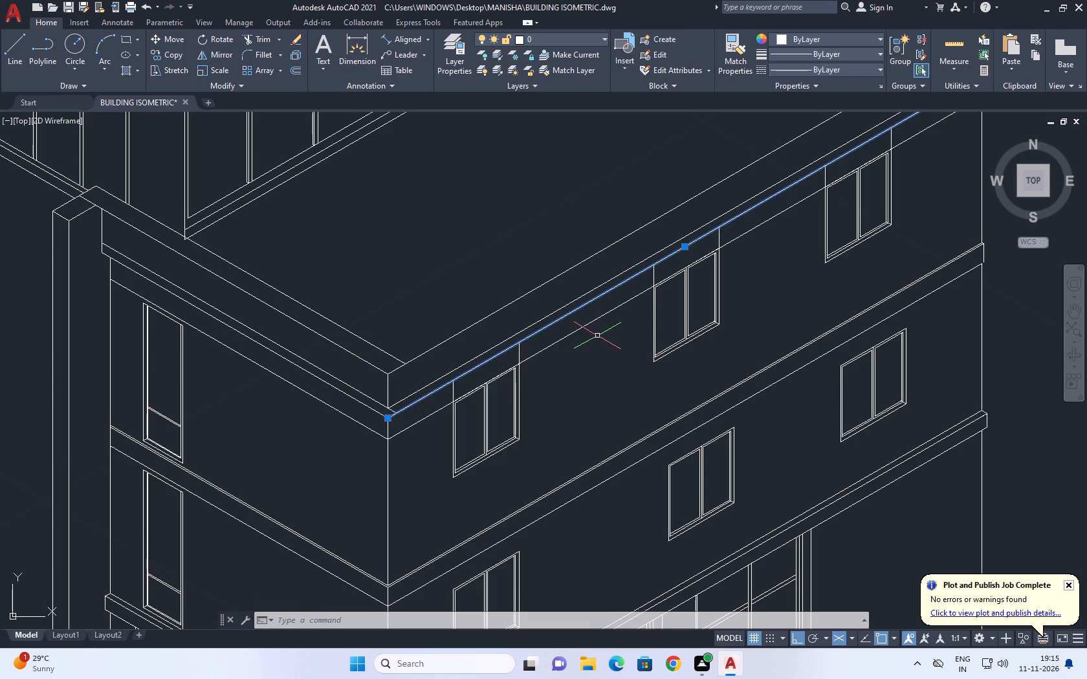
pyautogui.moveTo(664, 306); pyautogui.dragTo(637, 354, button='middle')
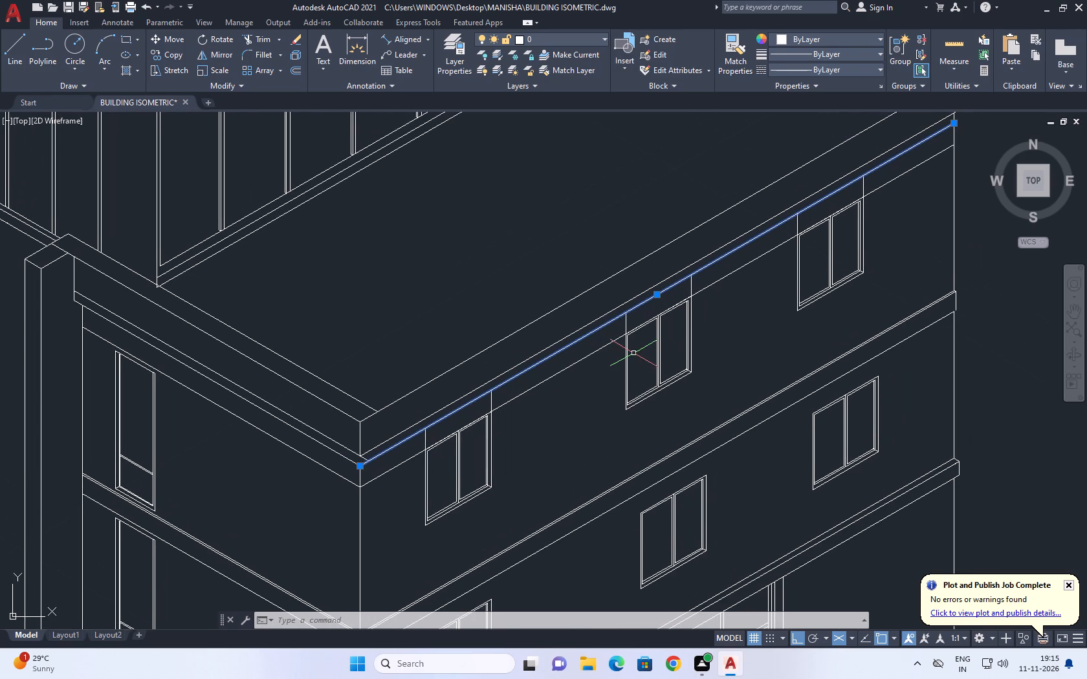
pyautogui.moveTo(958, 229); pyautogui.dragTo(958, 258, button='middle')
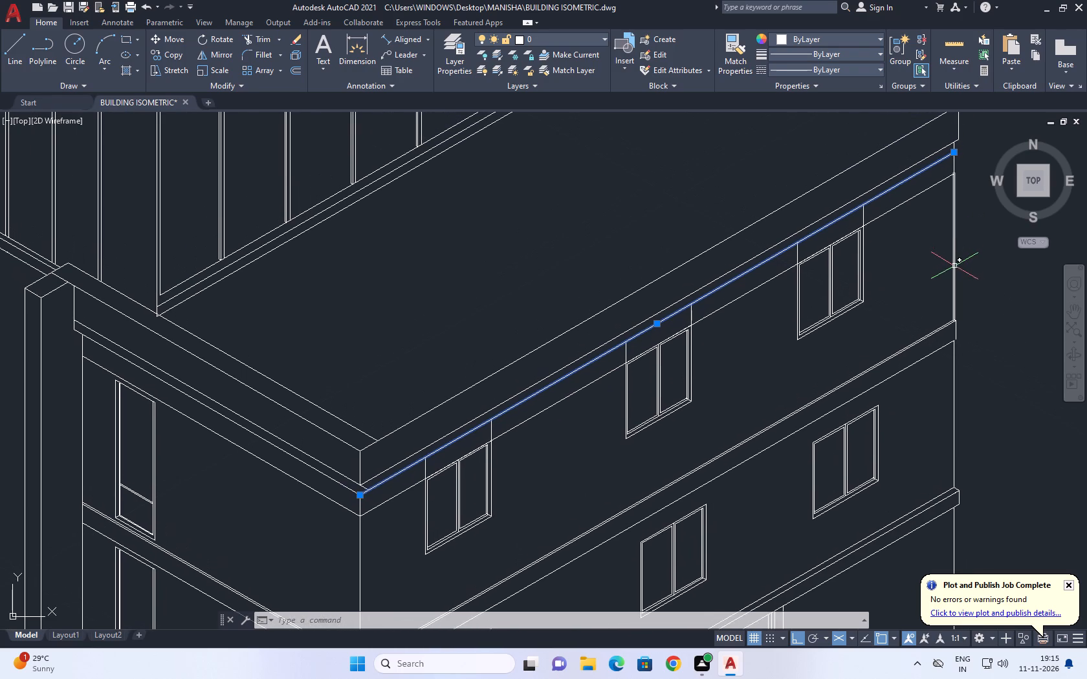
pyautogui.moveTo(782, 442); pyautogui.dragTo(753, 396, button='middle')
pyautogui.scroll(-1, 726, 343)
pyautogui.press('Escape')
pyautogui.moveTo(661, 415); pyautogui.dragTo(676, 338, button='middle')
pyautogui.scroll(1, 647, 359)
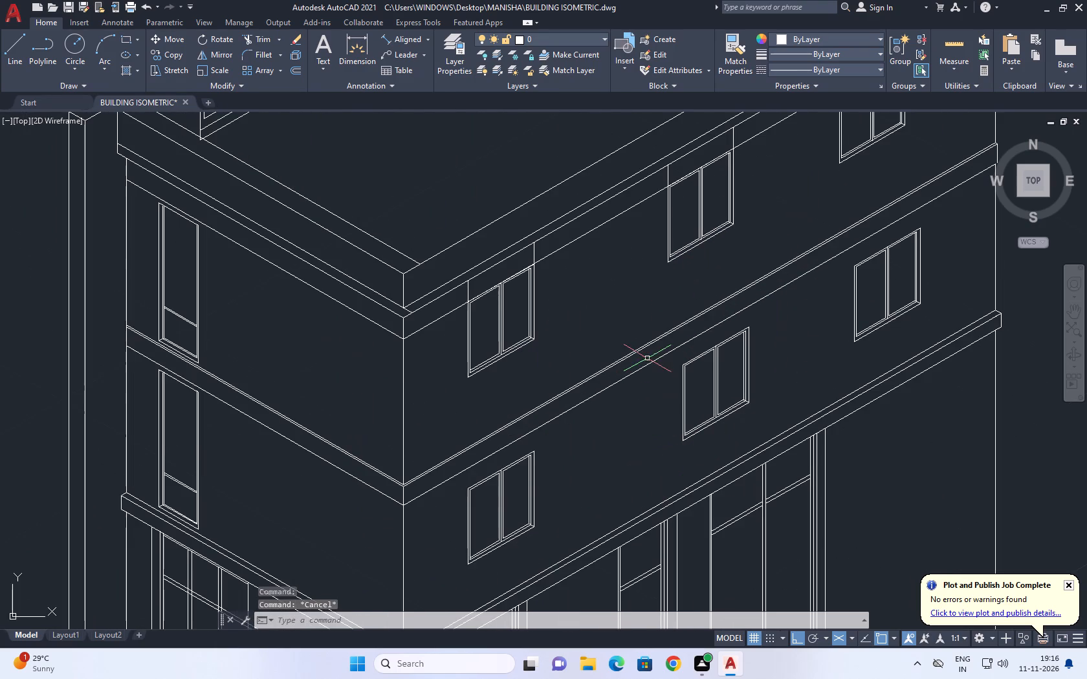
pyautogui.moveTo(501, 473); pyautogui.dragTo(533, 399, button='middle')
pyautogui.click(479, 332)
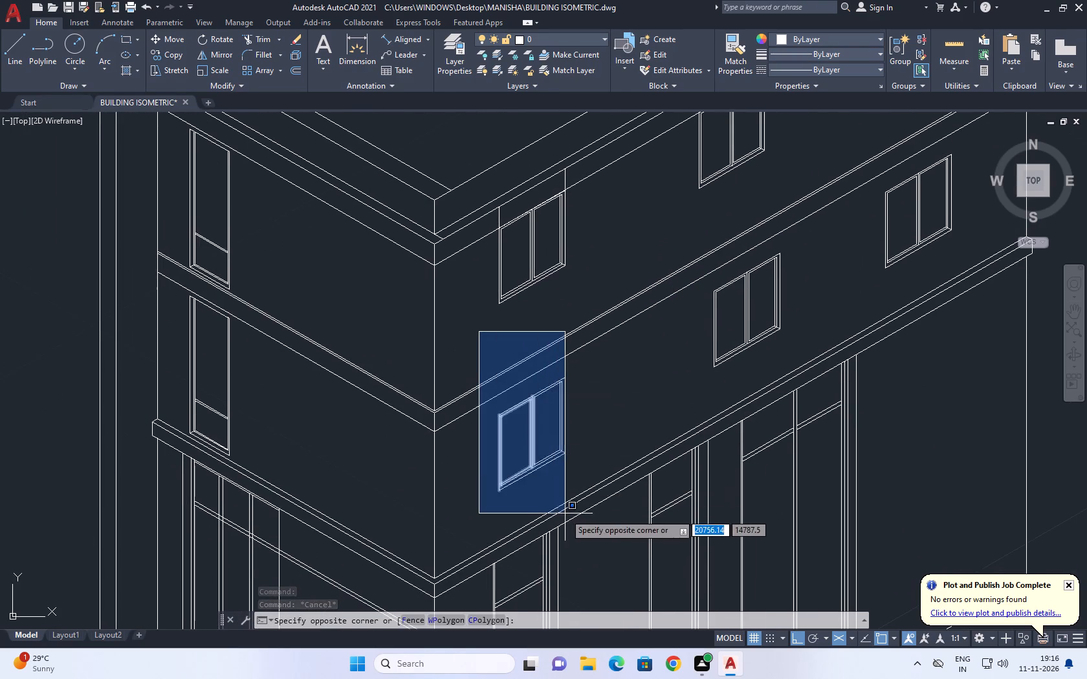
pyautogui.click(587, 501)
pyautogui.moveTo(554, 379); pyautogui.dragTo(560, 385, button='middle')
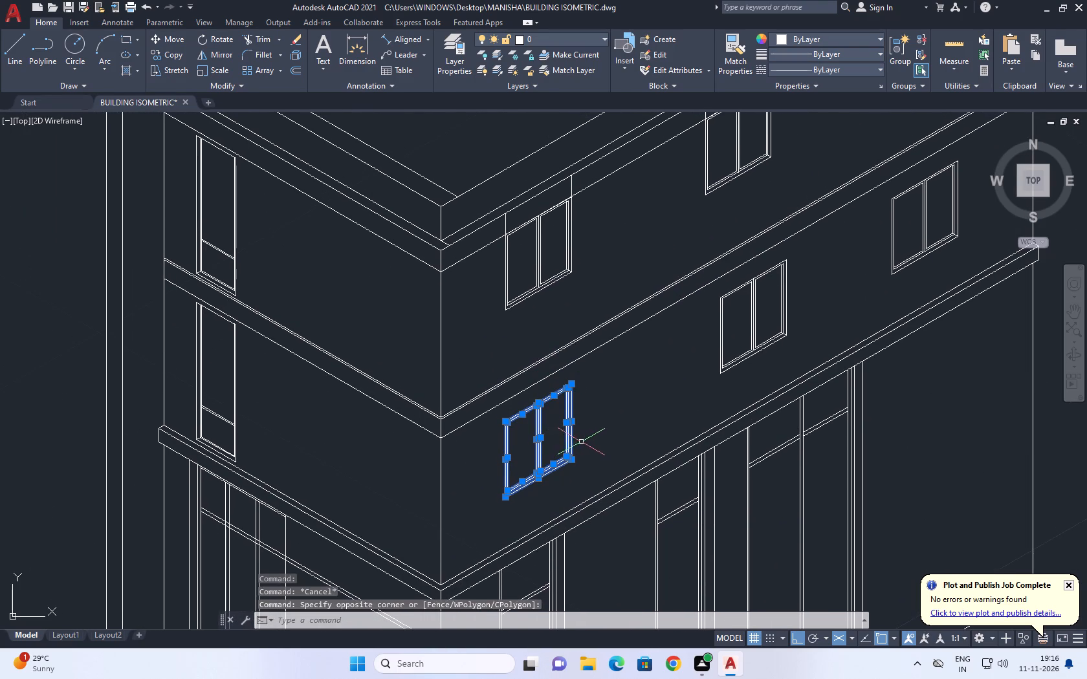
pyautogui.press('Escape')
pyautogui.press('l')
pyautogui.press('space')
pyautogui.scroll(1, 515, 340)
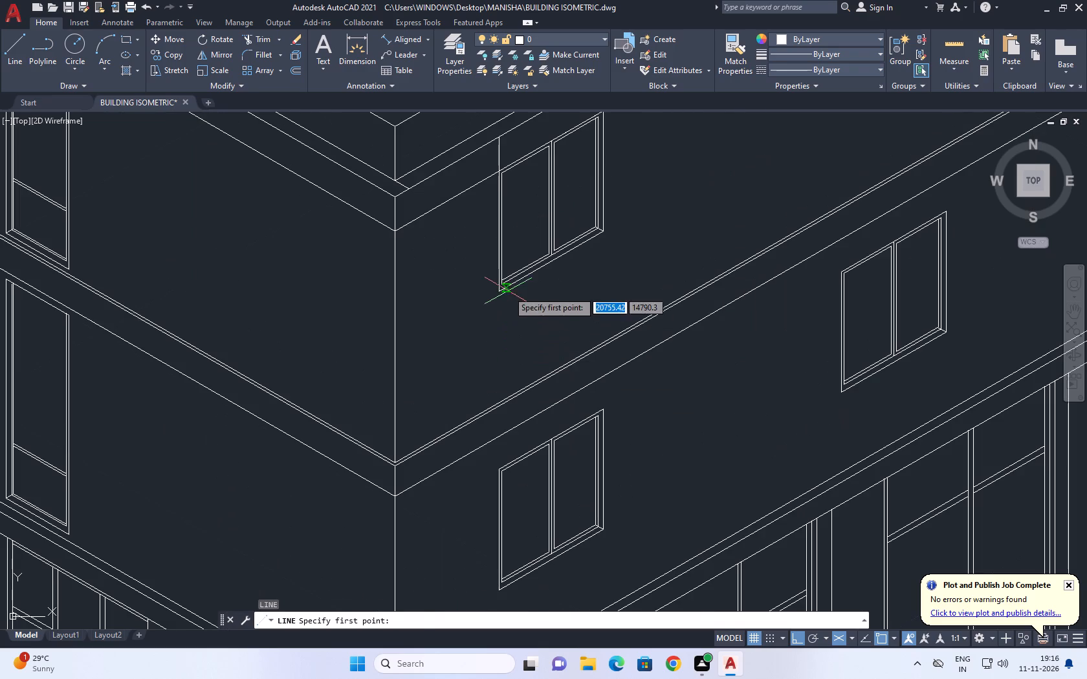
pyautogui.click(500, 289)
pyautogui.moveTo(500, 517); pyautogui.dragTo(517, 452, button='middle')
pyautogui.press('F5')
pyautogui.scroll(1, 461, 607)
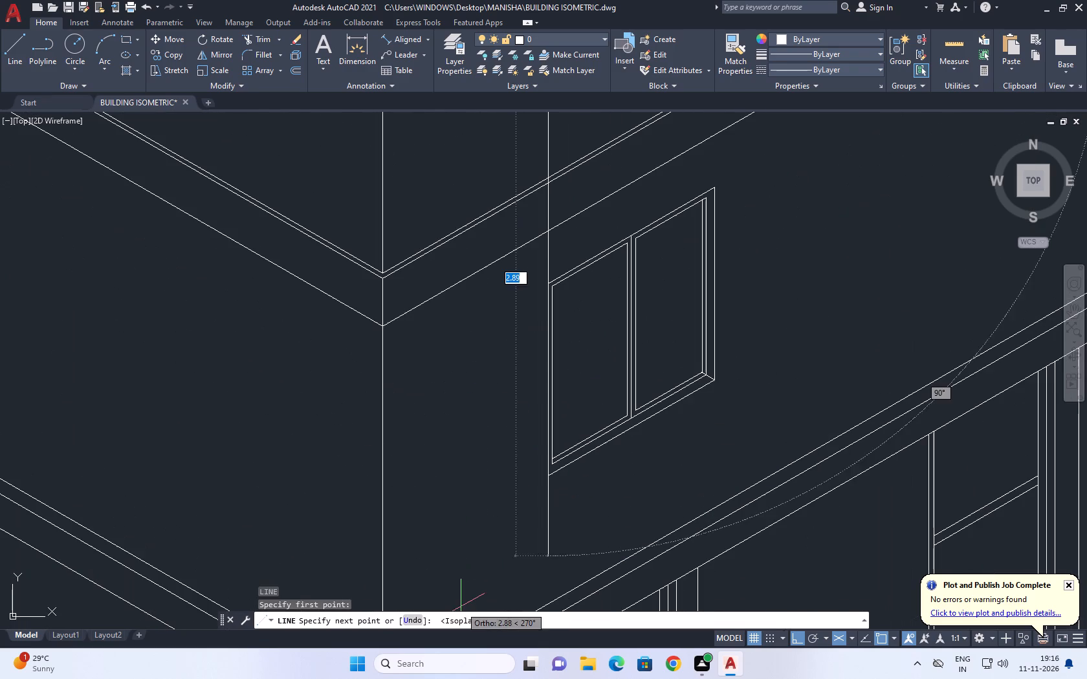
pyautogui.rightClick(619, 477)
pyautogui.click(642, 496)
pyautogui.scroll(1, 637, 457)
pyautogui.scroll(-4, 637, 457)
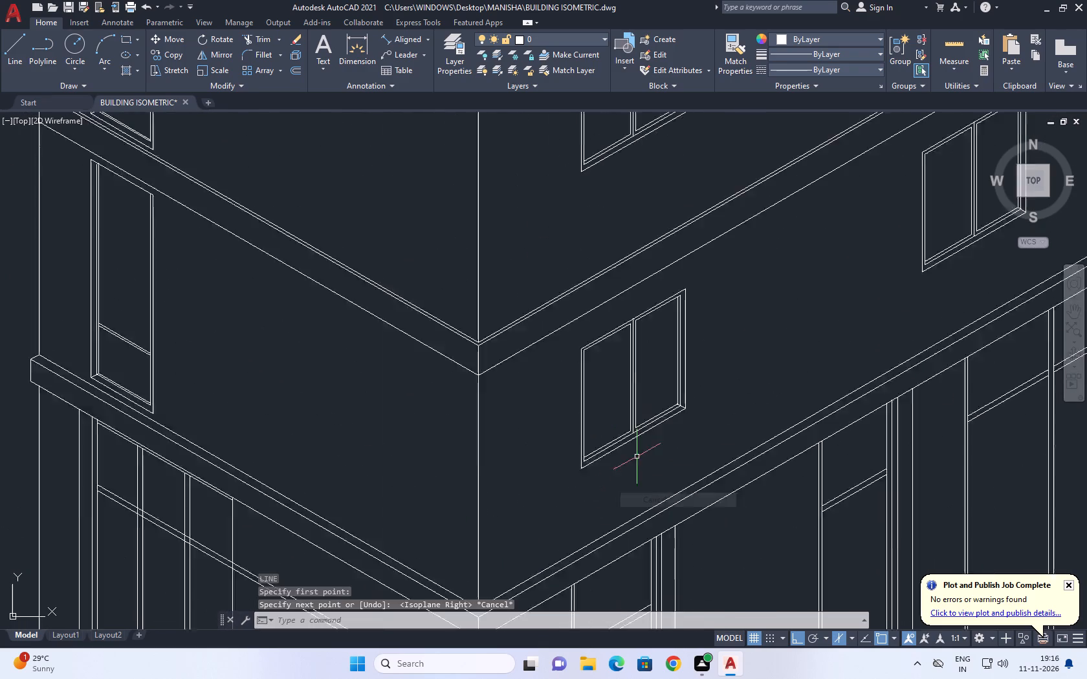
# Draw a vertical guide line from the middle upper window's near bottom corner down past the lower middle window on the long facade.
pyautogui.moveTo(770, 339); pyautogui.dragTo(657, 418, button='middle')
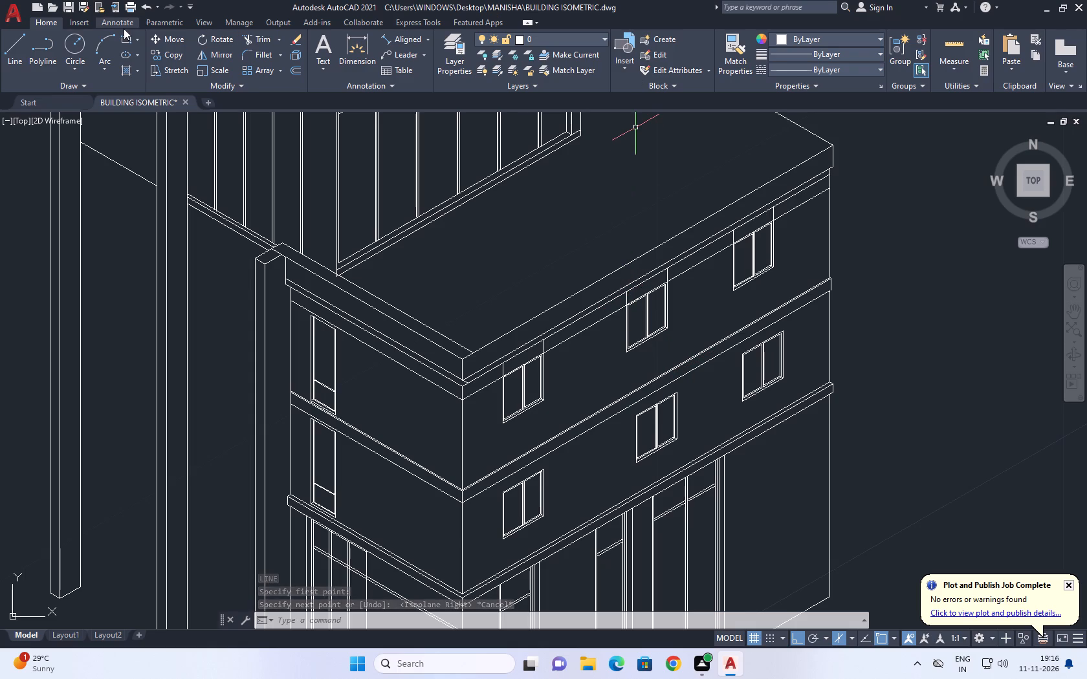
pyautogui.moveTo(22, 50); pyautogui.dragTo(16, 50)
pyautogui.scroll(2, 664, 416)
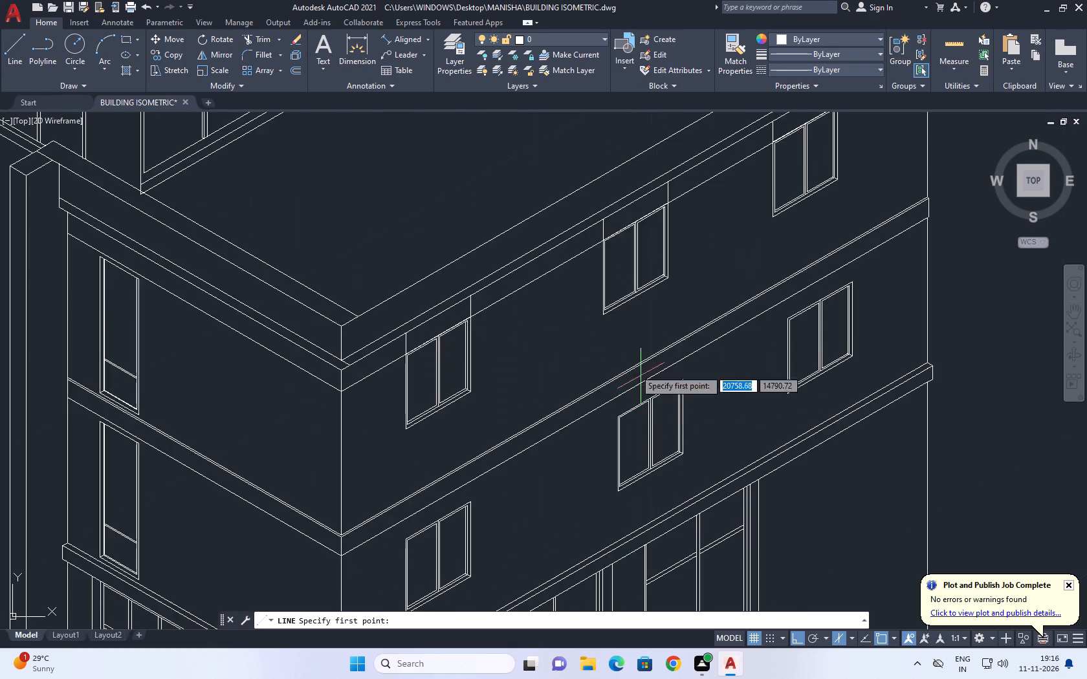
pyautogui.scroll(1, 600, 327)
pyautogui.click(607, 299)
pyautogui.scroll(-1, 607, 296)
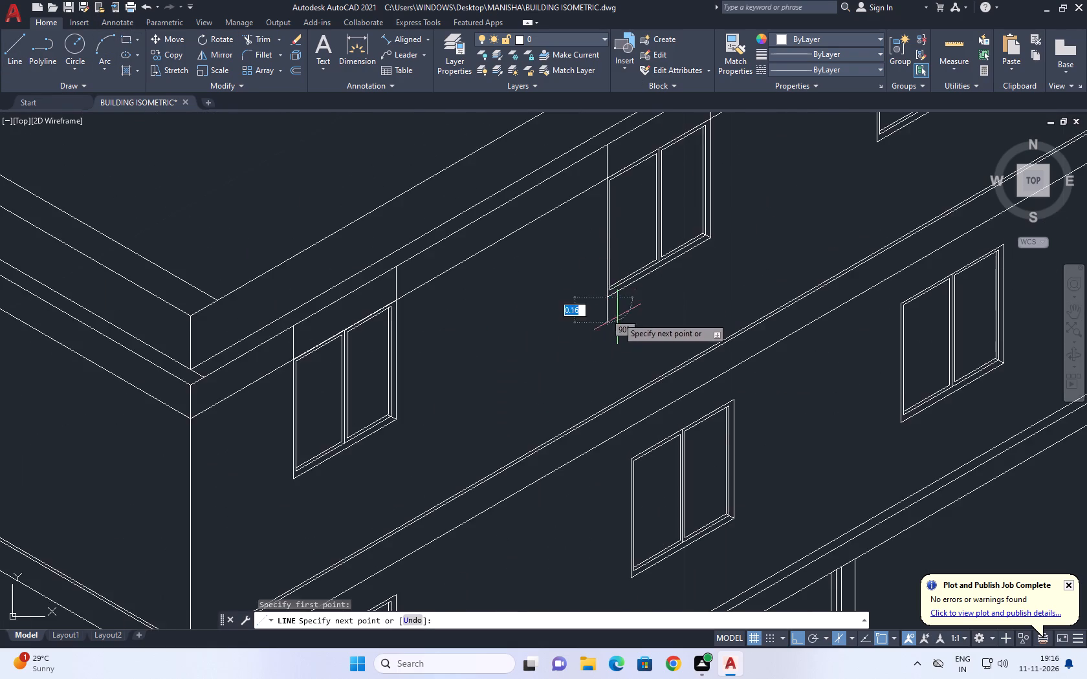
pyautogui.scroll(-1, 618, 391)
pyautogui.moveTo(605, 523); pyautogui.dragTo(600, 446, button='middle')
pyautogui.scroll(1, 608, 414)
pyautogui.moveTo(608, 471); pyautogui.dragTo(608, 488)
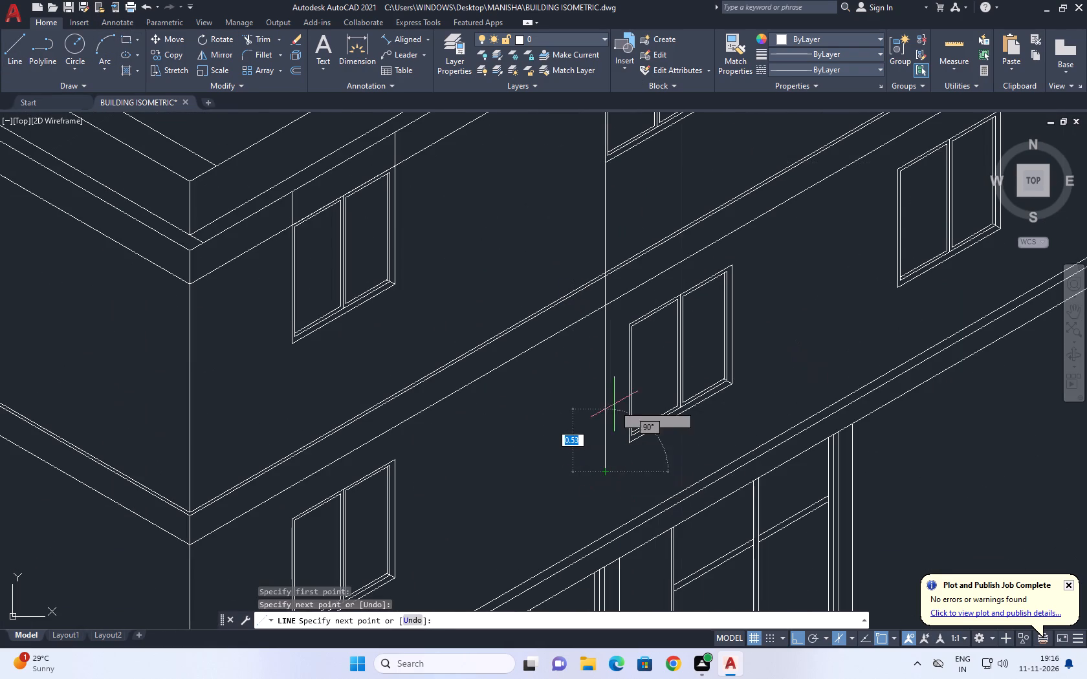
pyautogui.rightClick(613, 403)
pyautogui.moveTo(654, 424); pyautogui.dragTo(646, 433)
# Move the long facade's lower middle window along the facade onto the guide line, aligning it beneath the upper middle window.
pyautogui.click(614, 211)
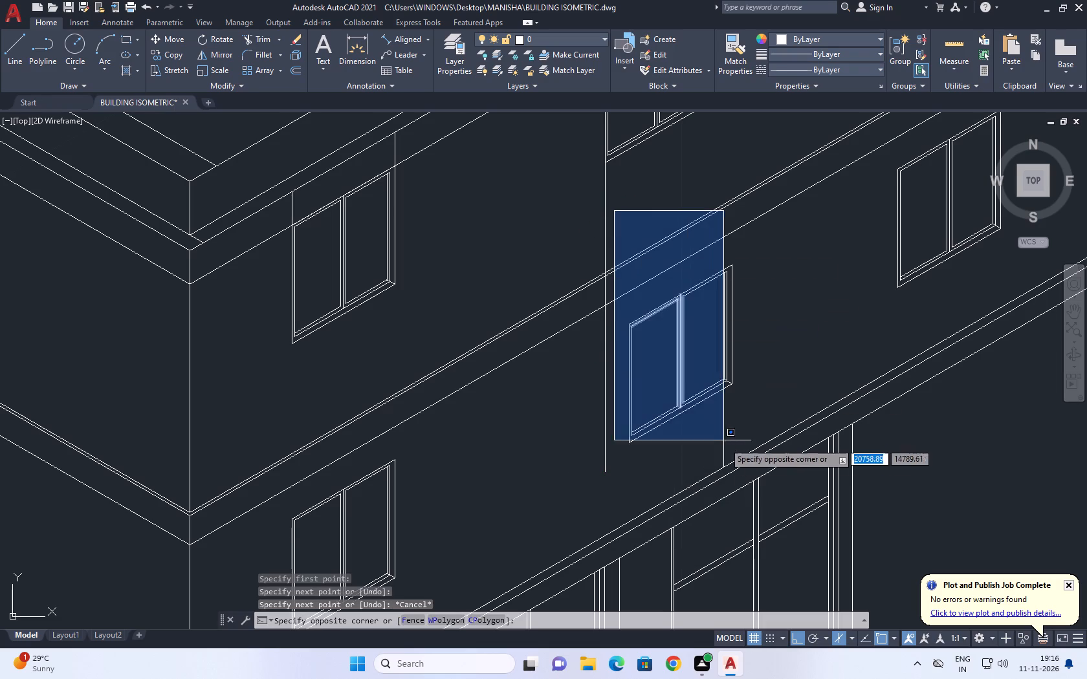
pyautogui.click(749, 451)
pyautogui.click(176, 39)
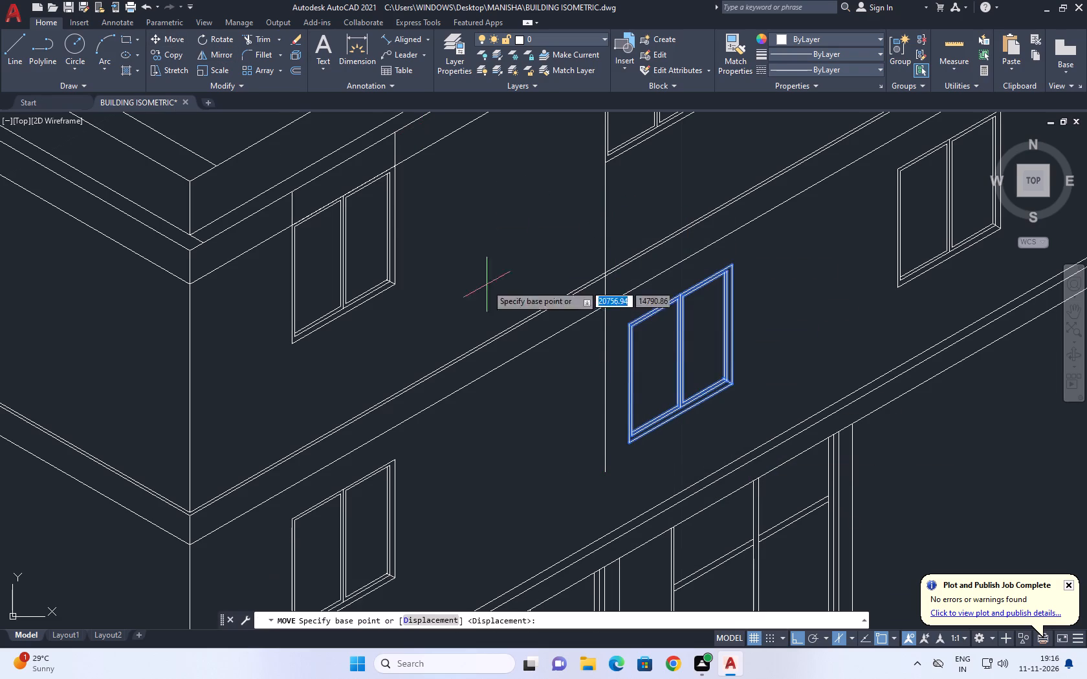
pyautogui.scroll(3, 594, 457)
pyautogui.click(719, 401)
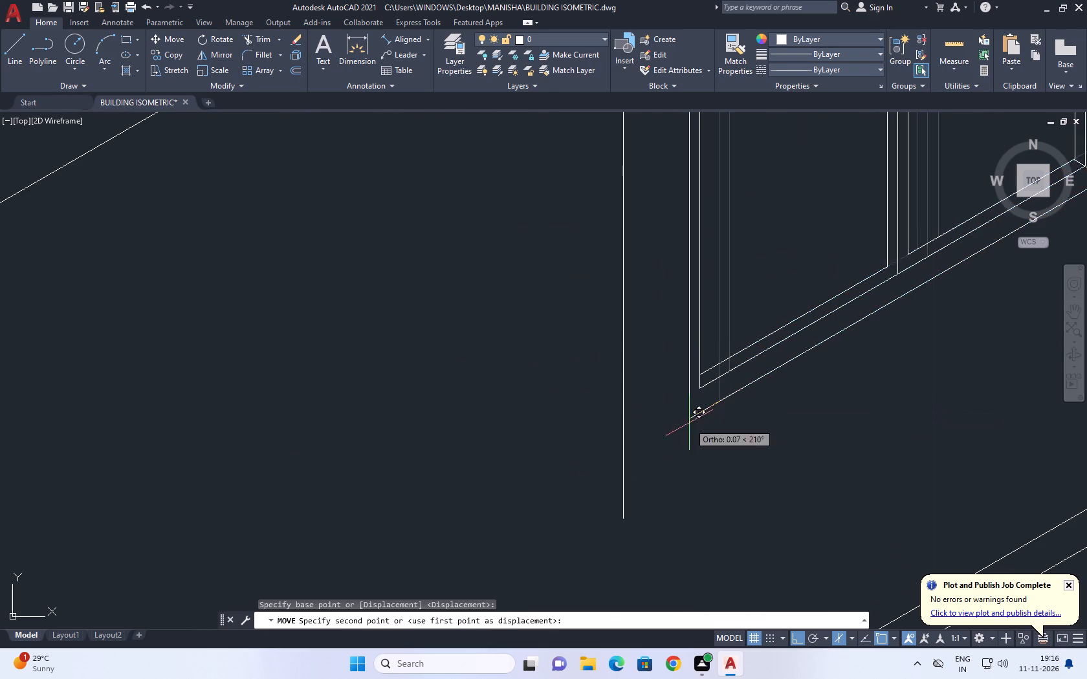
pyautogui.click(624, 458)
pyautogui.scroll(-2, 625, 457)
pyautogui.scroll(-2, 651, 517)
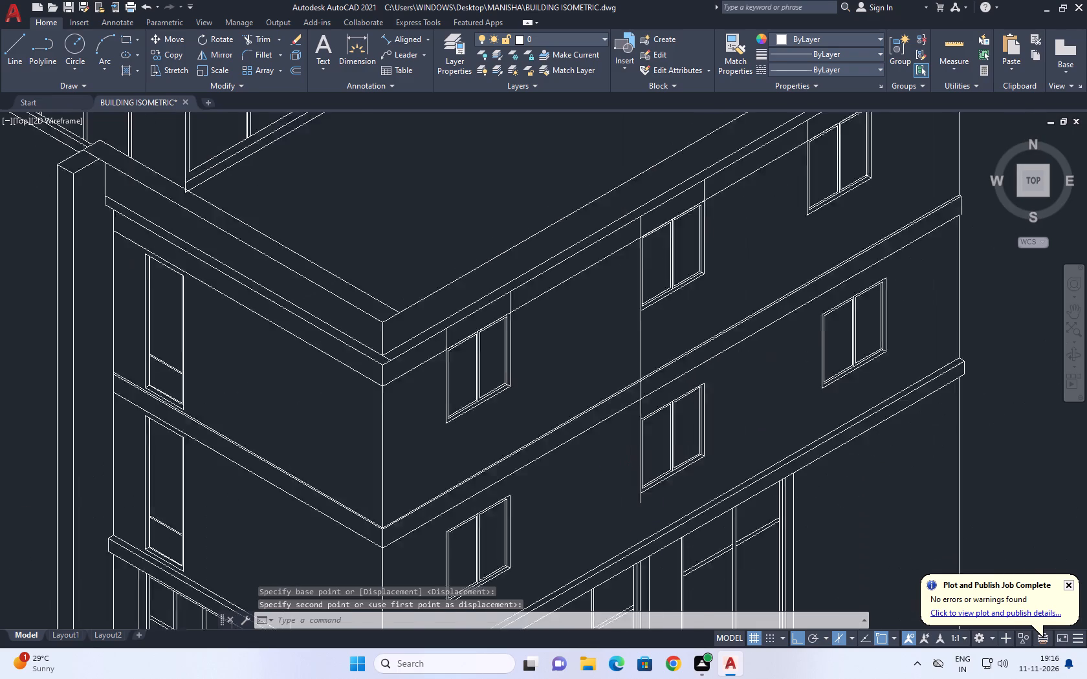
pyautogui.scroll(-1, 649, 517)
# Erase the vertical guide line running through the long facade's middle windows.
pyautogui.scroll(2, 653, 413)
pyautogui.moveTo(654, 414); pyautogui.dragTo(570, 406)
pyautogui.click(547, 404)
pyautogui.rightClick(552, 402)
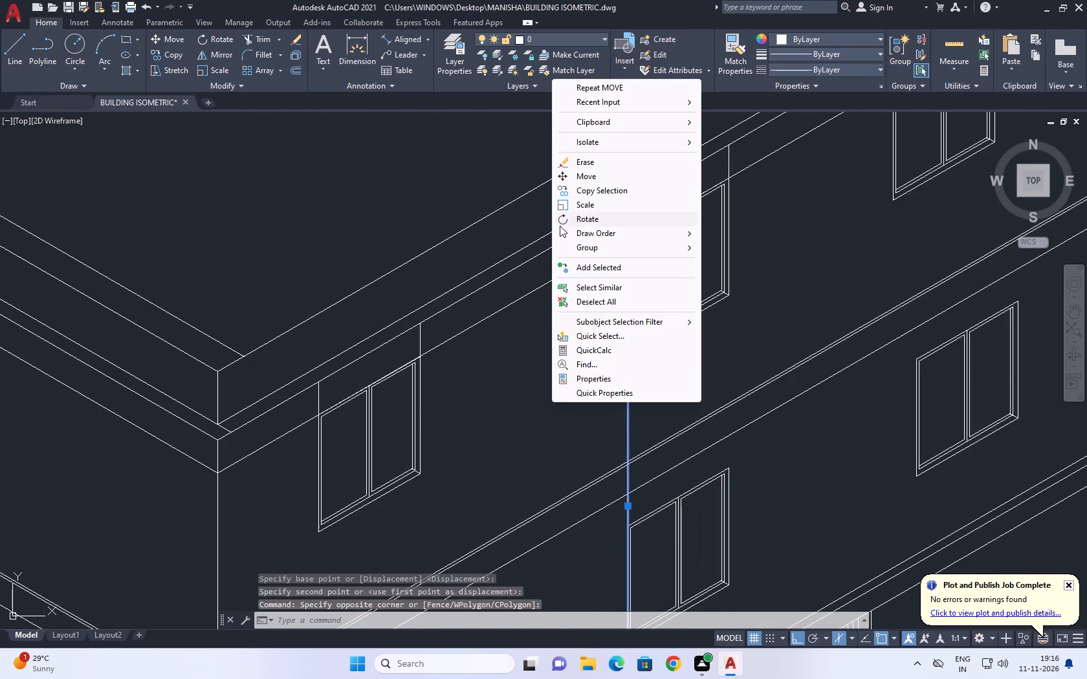
pyautogui.click(589, 161)
pyautogui.scroll(-2, 577, 275)
pyautogui.moveTo(644, 301); pyautogui.dragTo(630, 312, button='middle')
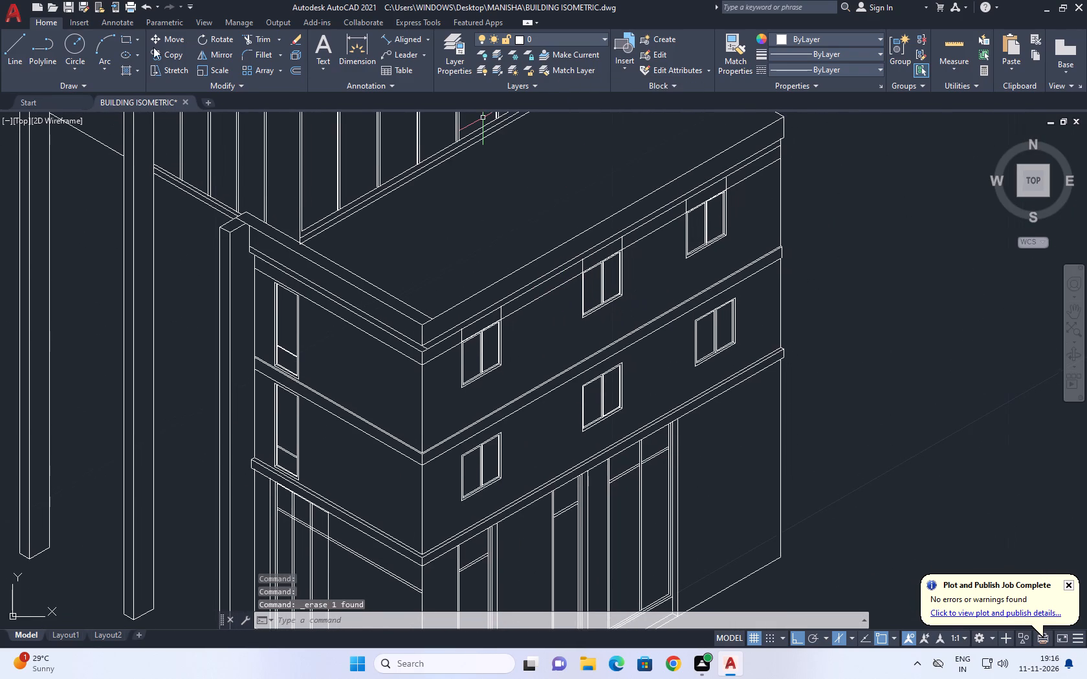
# Draw a vertical guide line from the third upper window's near bottom corner down past the lower window on the long facade.
pyautogui.click(17, 47)
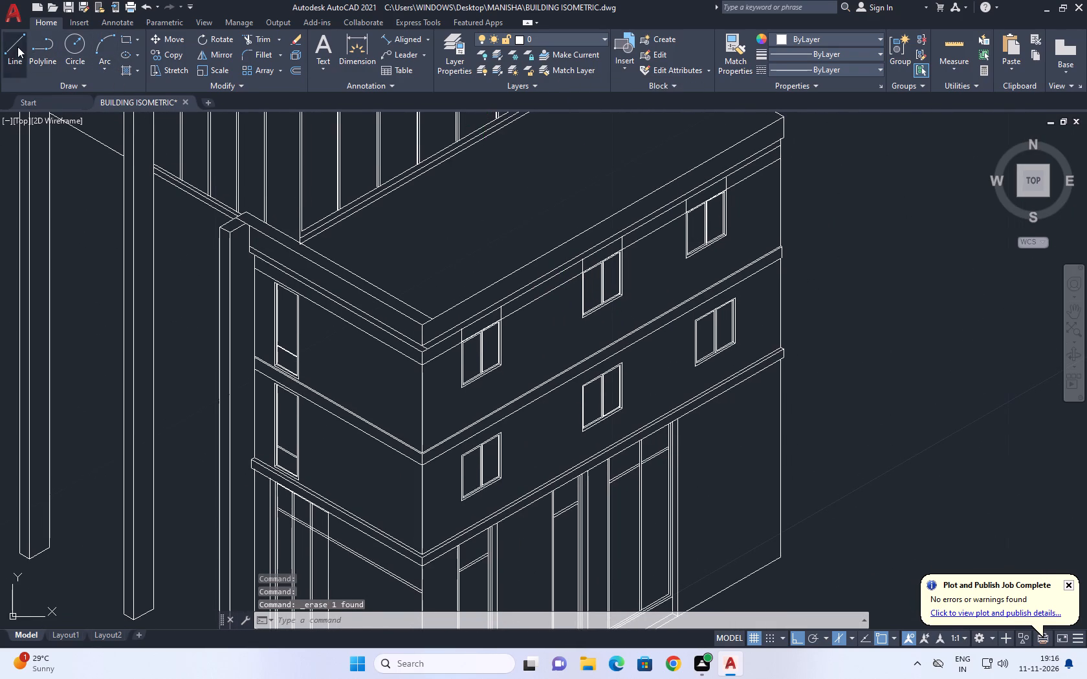
pyautogui.scroll(2, 700, 265)
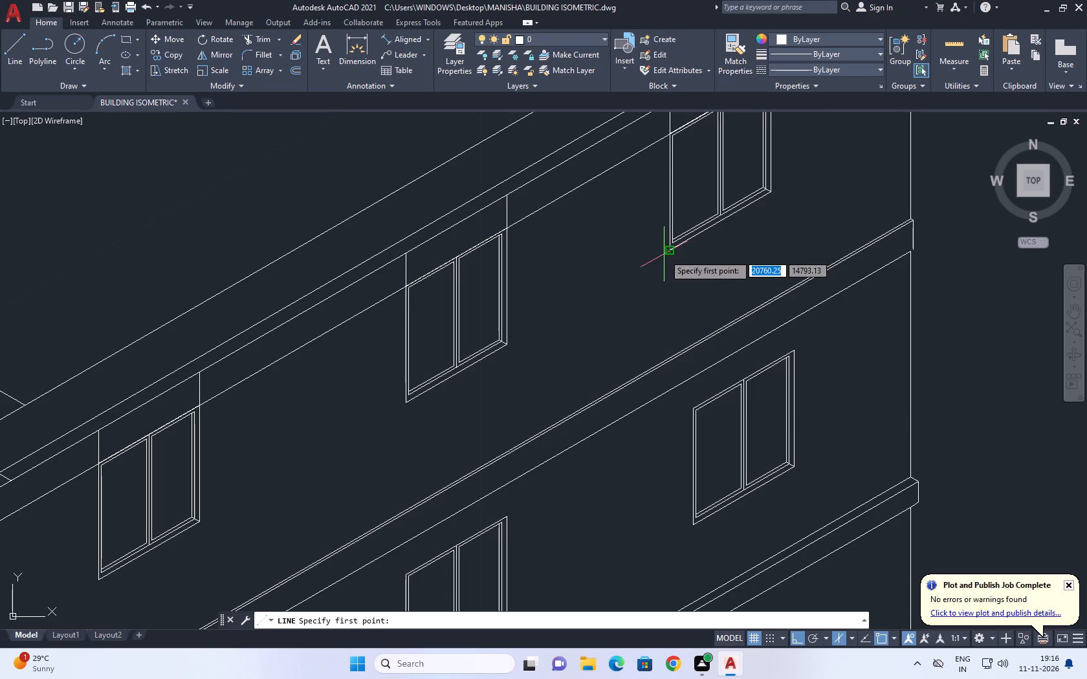
pyautogui.click(670, 254)
pyautogui.scroll(1, 703, 417)
pyautogui.moveTo(639, 513); pyautogui.dragTo(675, 296, button='middle')
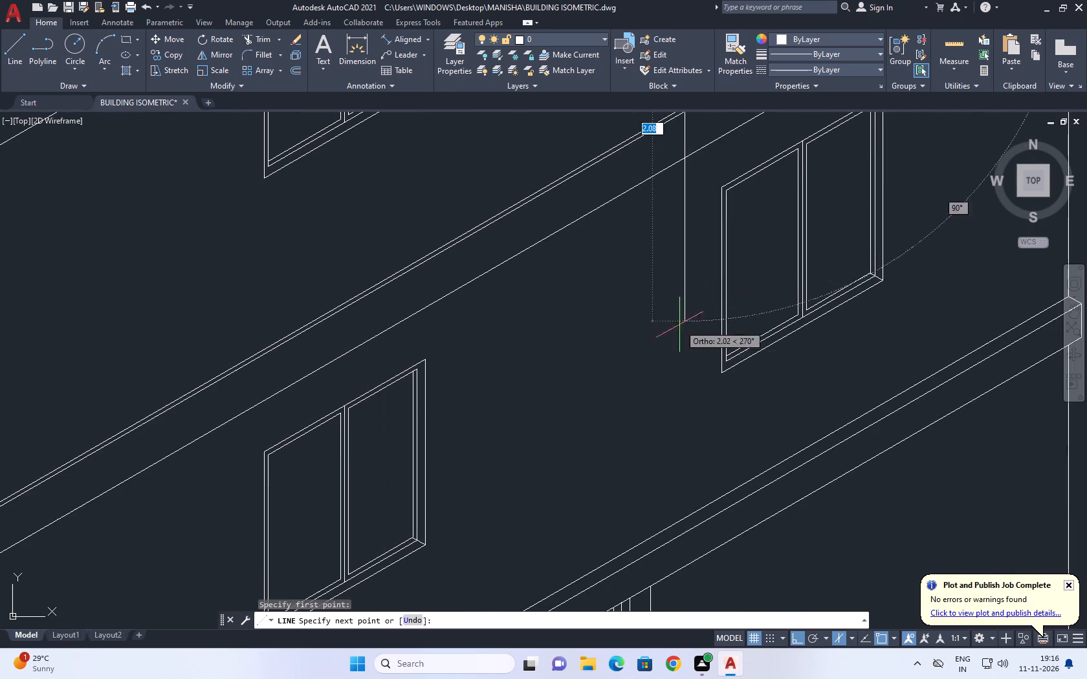
pyautogui.moveTo(642, 409); pyautogui.dragTo(645, 426)
pyautogui.rightClick(631, 323)
pyautogui.click(688, 349)
pyautogui.moveTo(701, 275); pyautogui.dragTo(693, 364, button='middle')
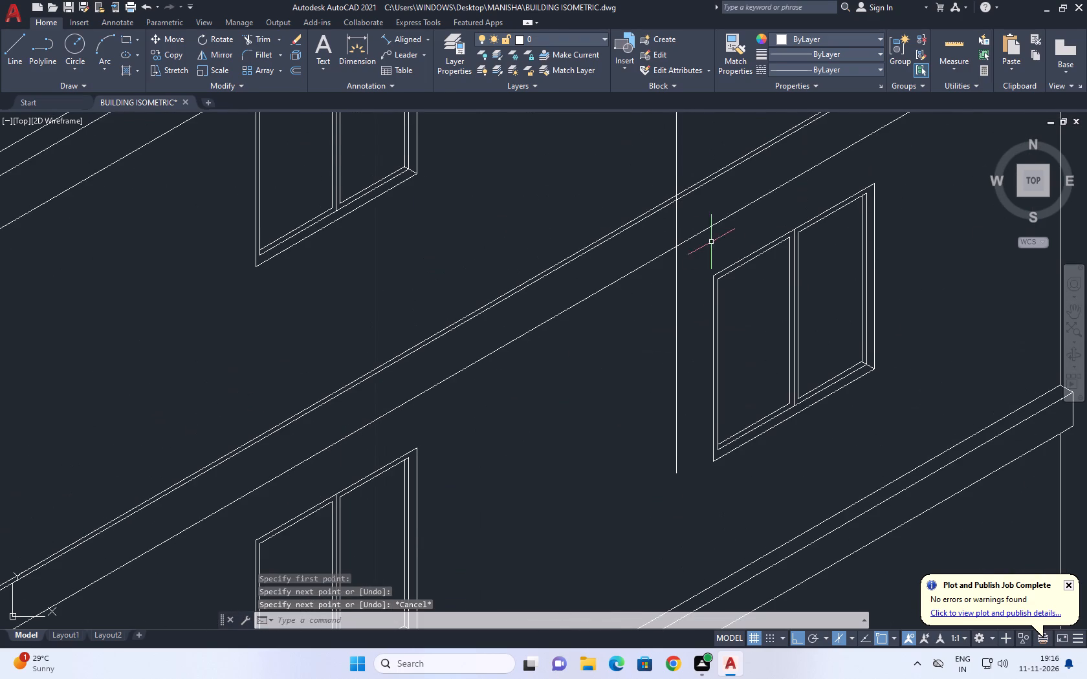
# Move the long facade's third lower window along the facade onto the guide line, aligning it beneath the third upper window.
pyautogui.click(706, 147)
pyautogui.click(905, 485)
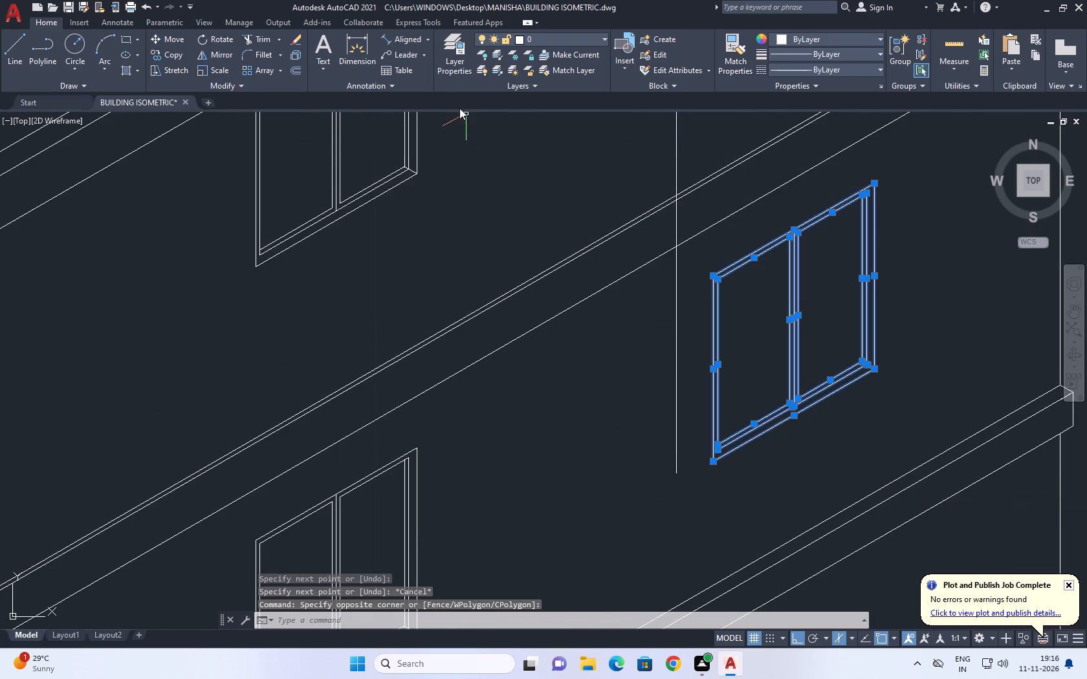
pyautogui.click(176, 39)
pyautogui.scroll(2, 699, 289)
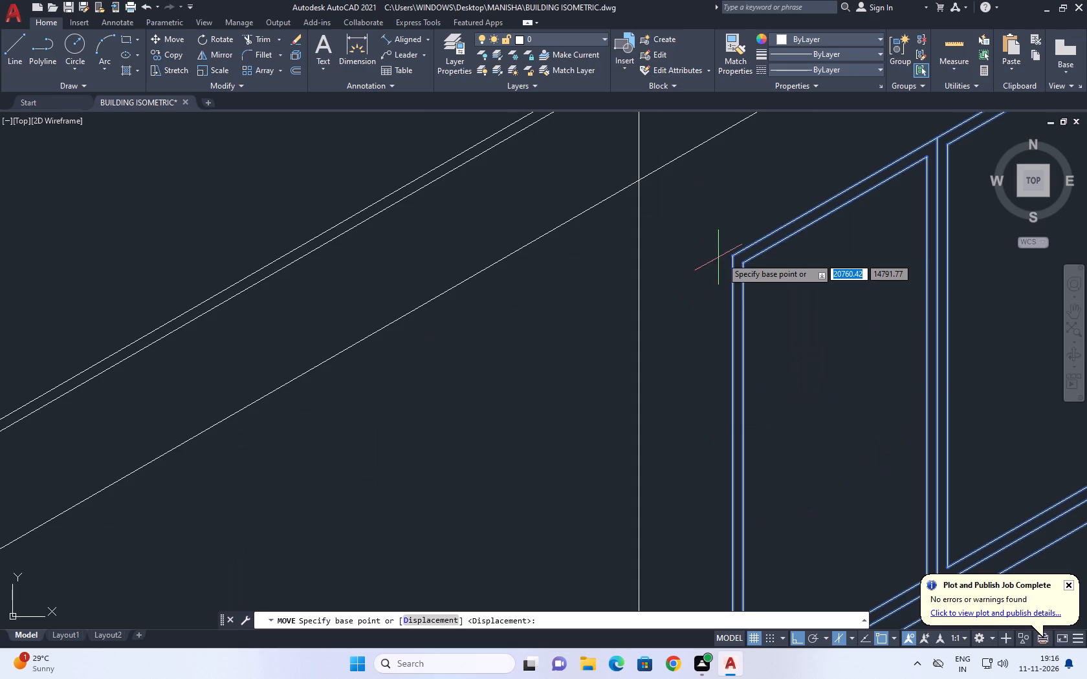
pyautogui.click(732, 255)
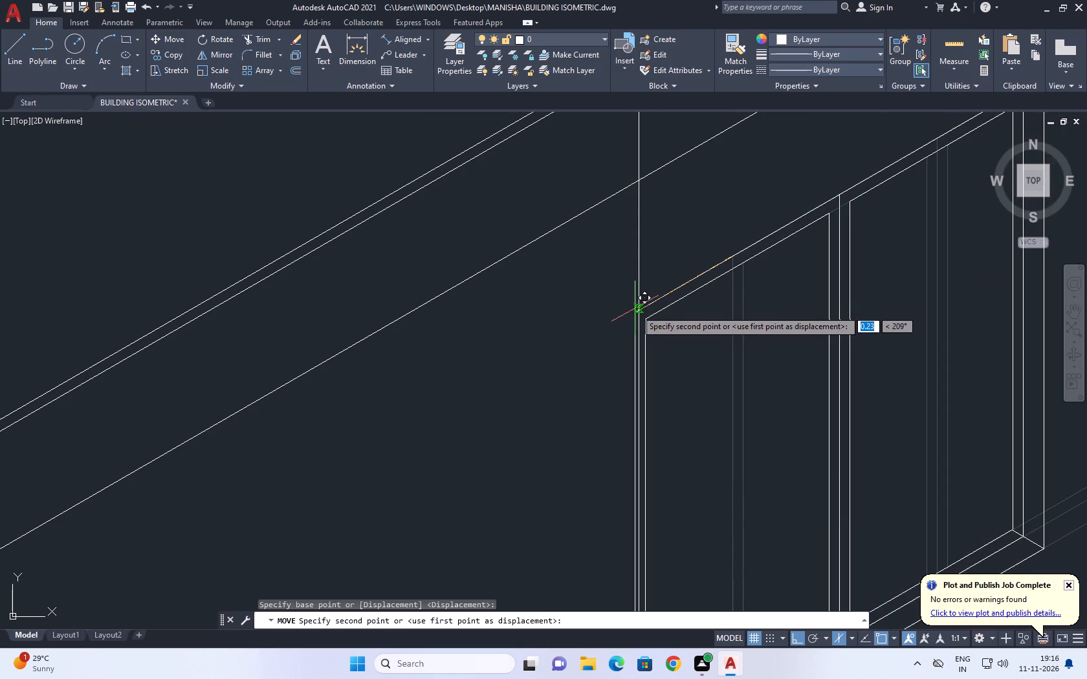
pyautogui.click(638, 309)
pyautogui.scroll(-4, 655, 300)
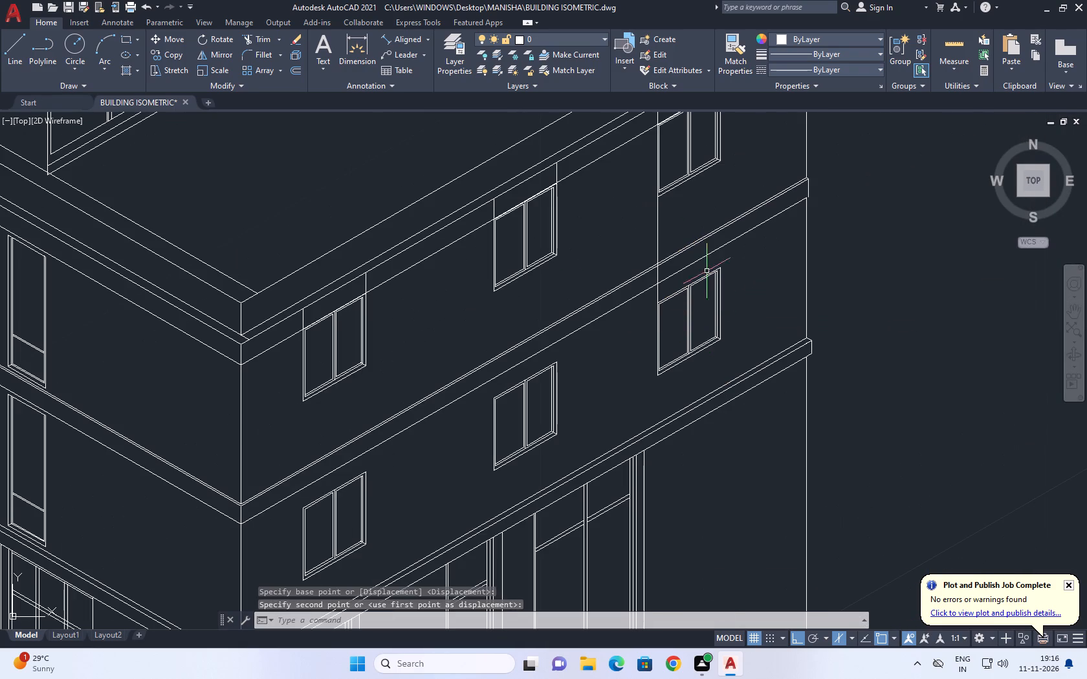
# Erase the vertical guide line between the long facade's third upper and lower windows.
pyautogui.click(667, 222)
pyautogui.moveTo(649, 224); pyautogui.dragTo(642, 230)
pyautogui.rightClick(620, 219)
pyautogui.click(673, 300)
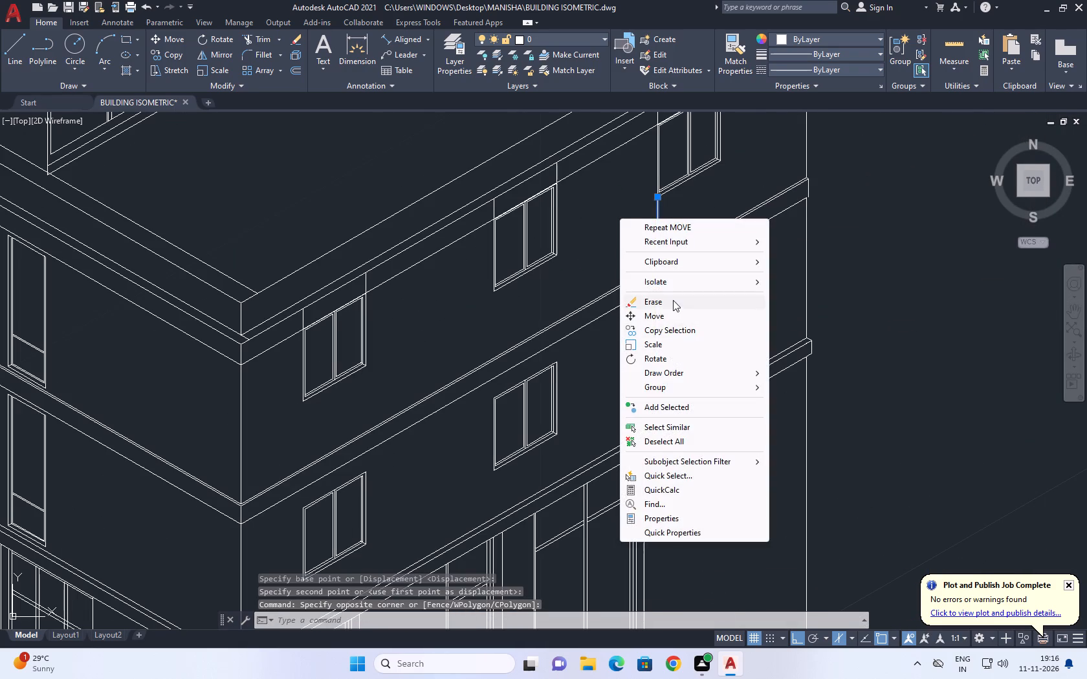
pyautogui.moveTo(650, 336); pyautogui.dragTo(670, 344, button='middle')
# Fillet the lower edge of the band between the window rows with its short vertical end line at the lower block's far corner.
pyautogui.scroll(1, 780, 356)
pyautogui.moveTo(831, 232); pyautogui.dragTo(740, 341, button='middle')
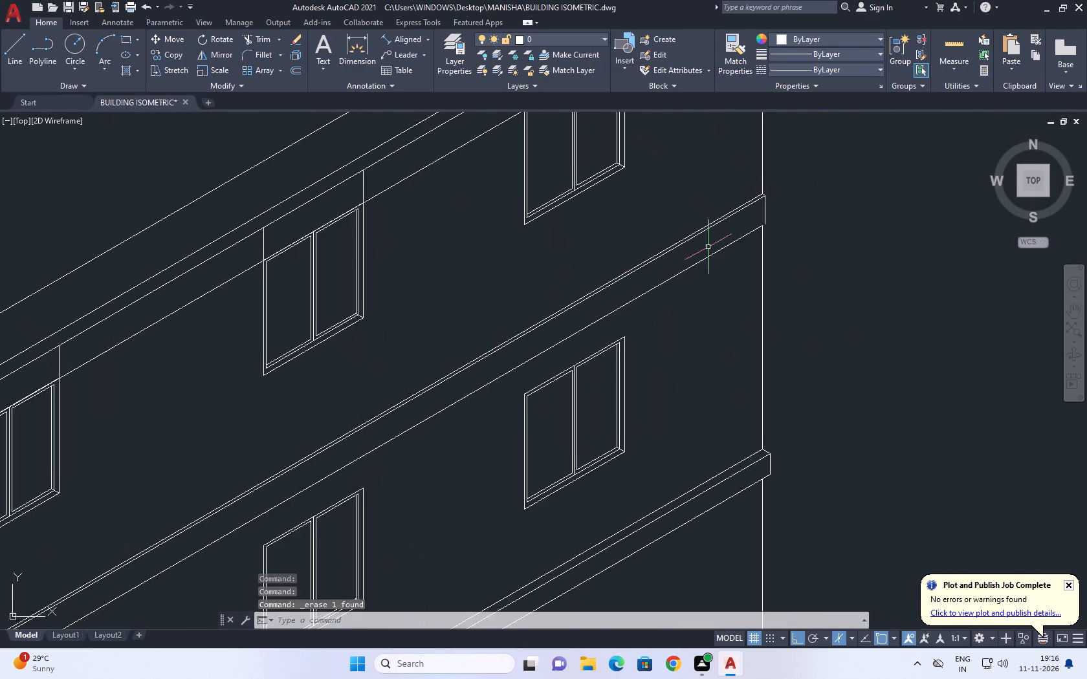
pyautogui.moveTo(712, 262); pyautogui.dragTo(707, 281, button='middle')
pyautogui.click(259, 54)
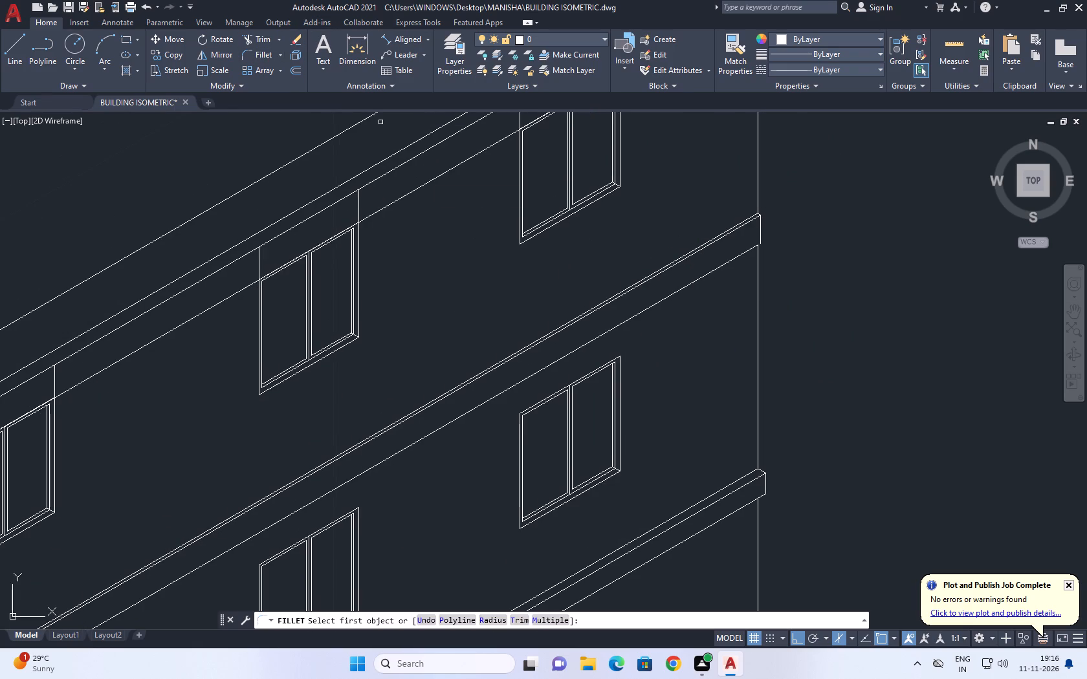
pyautogui.click(753, 248)
pyautogui.click(763, 238)
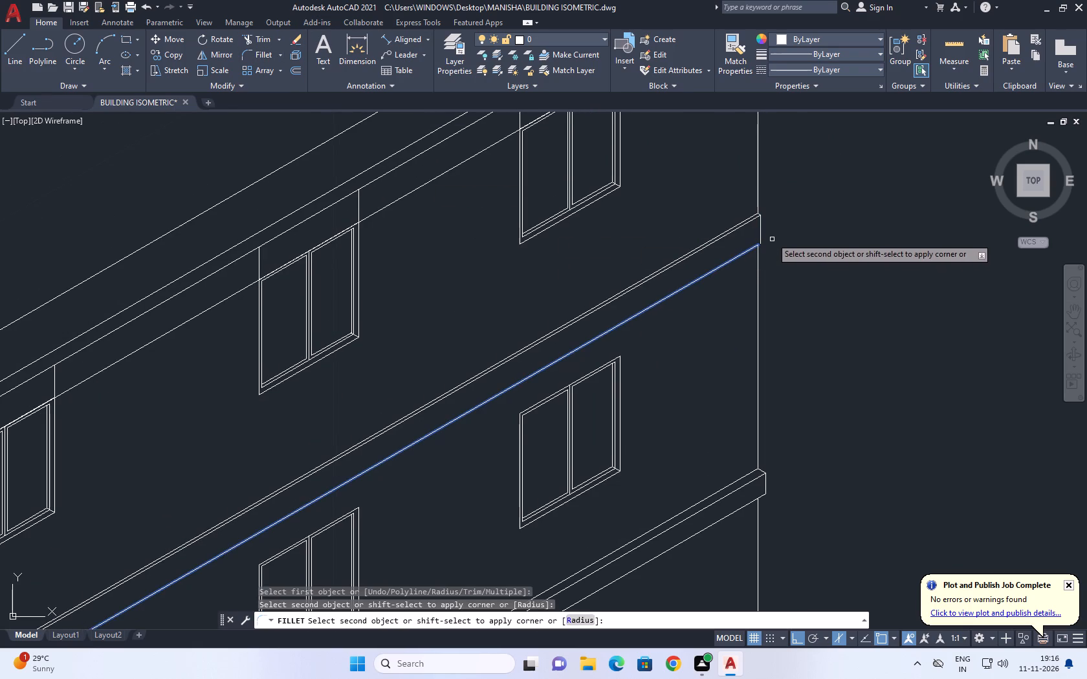
pyautogui.click(763, 231)
pyautogui.click(760, 230)
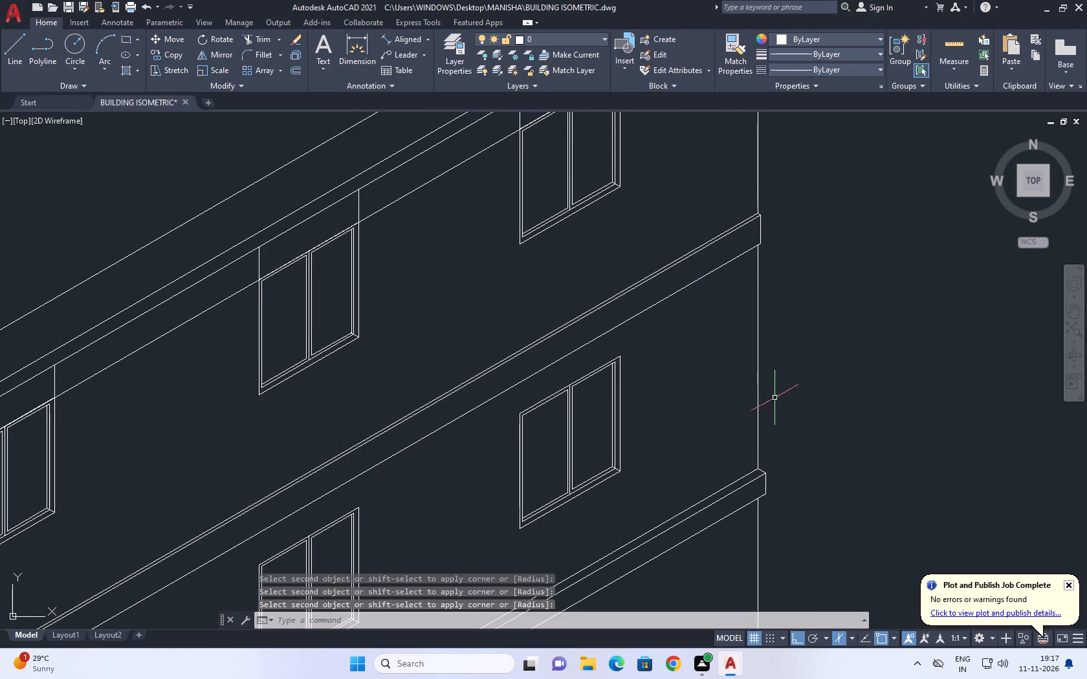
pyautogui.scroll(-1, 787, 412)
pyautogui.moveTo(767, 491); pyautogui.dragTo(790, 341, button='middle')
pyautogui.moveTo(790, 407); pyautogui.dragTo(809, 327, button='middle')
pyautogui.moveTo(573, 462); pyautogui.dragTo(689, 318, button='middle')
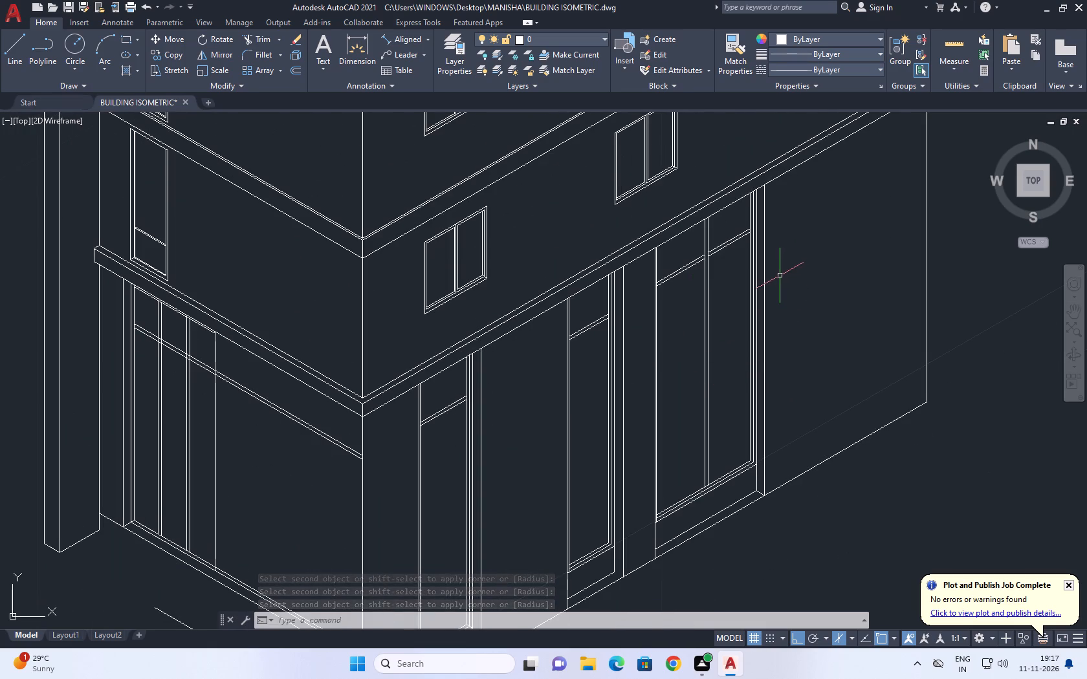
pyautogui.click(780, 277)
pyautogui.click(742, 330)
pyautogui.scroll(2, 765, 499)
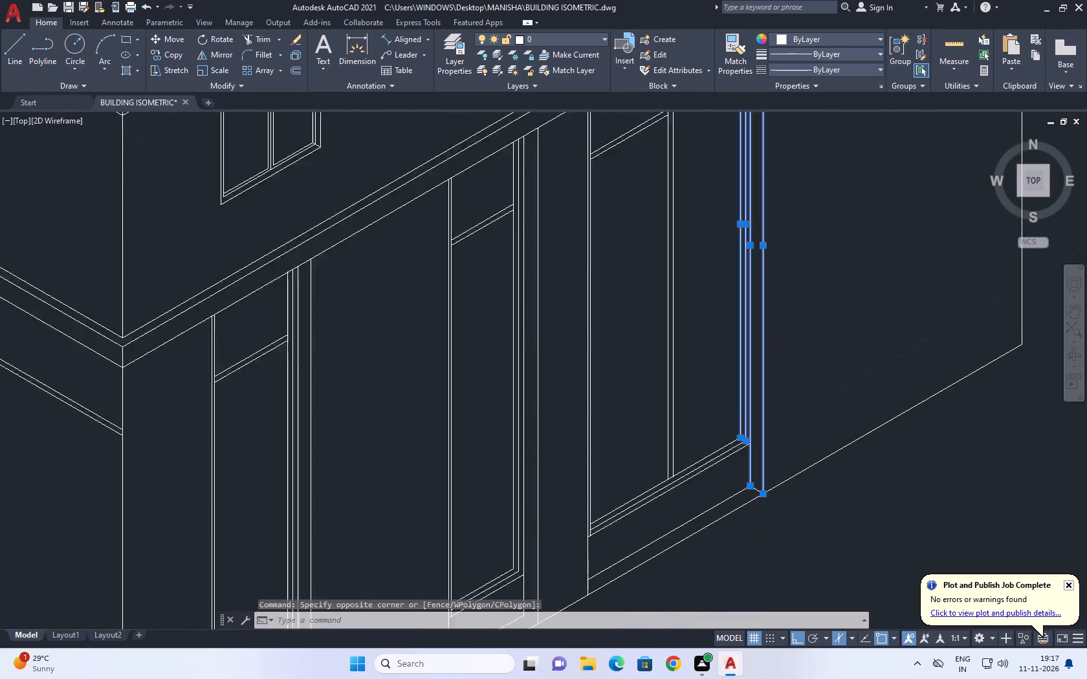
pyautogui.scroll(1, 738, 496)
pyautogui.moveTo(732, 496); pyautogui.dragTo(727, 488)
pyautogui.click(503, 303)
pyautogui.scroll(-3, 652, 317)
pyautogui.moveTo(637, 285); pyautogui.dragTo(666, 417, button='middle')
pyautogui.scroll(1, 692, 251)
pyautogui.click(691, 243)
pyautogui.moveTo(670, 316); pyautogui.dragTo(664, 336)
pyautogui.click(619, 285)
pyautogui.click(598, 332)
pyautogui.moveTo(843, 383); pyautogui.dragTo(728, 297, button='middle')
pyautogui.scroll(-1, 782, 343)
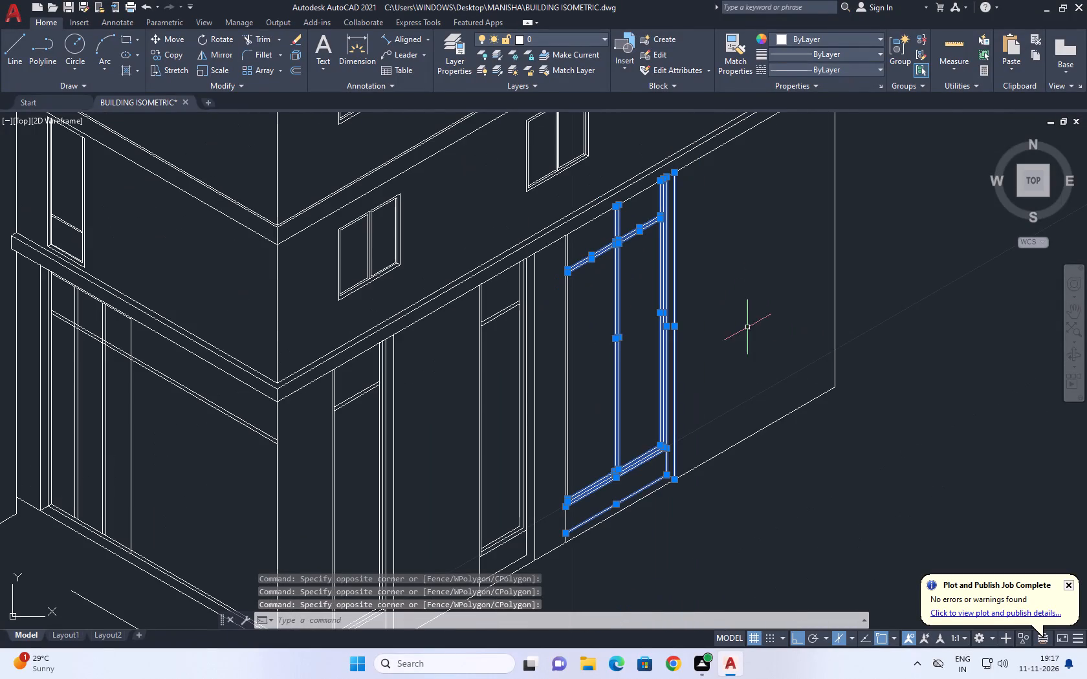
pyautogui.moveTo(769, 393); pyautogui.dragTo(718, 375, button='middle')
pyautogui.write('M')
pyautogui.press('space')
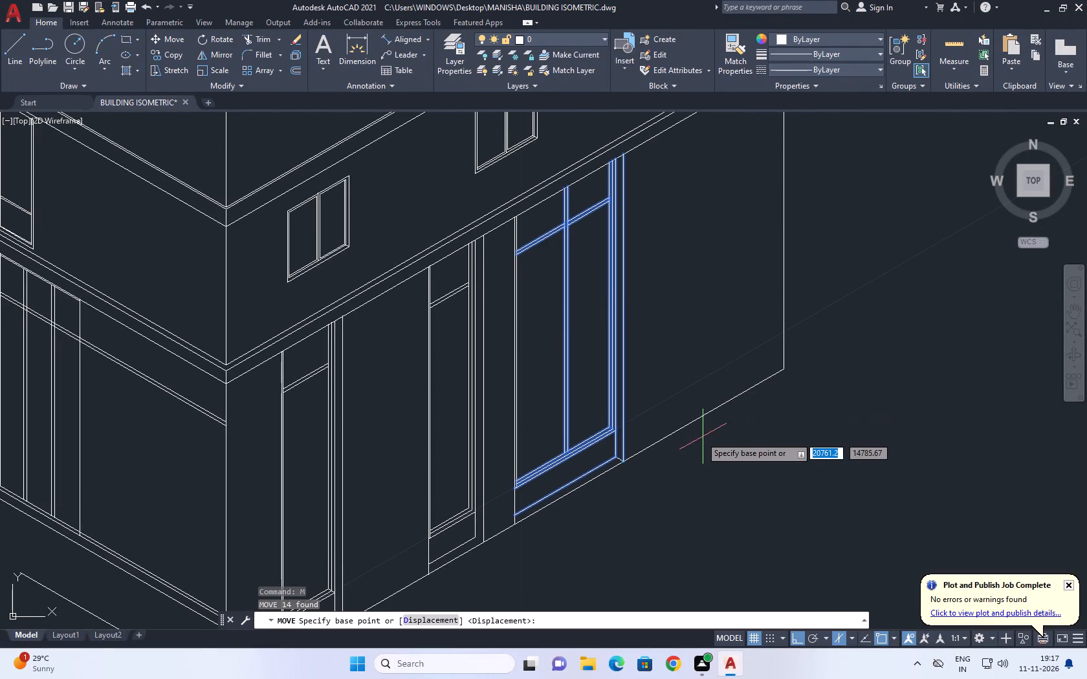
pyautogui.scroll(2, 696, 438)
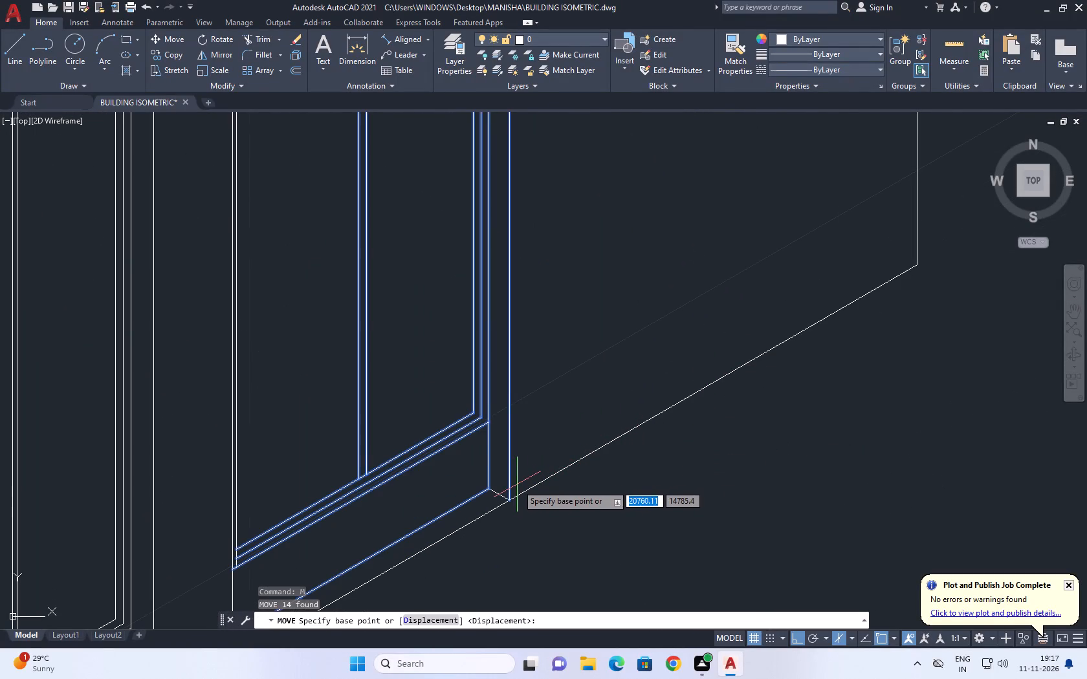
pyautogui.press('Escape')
# Move the long facade's large ground-floor glazing frame, excluding its near jamb, about 1.4 along the 30° facade direction toward the far corner.
pyautogui.click(568, 311)
pyautogui.click(344, 427)
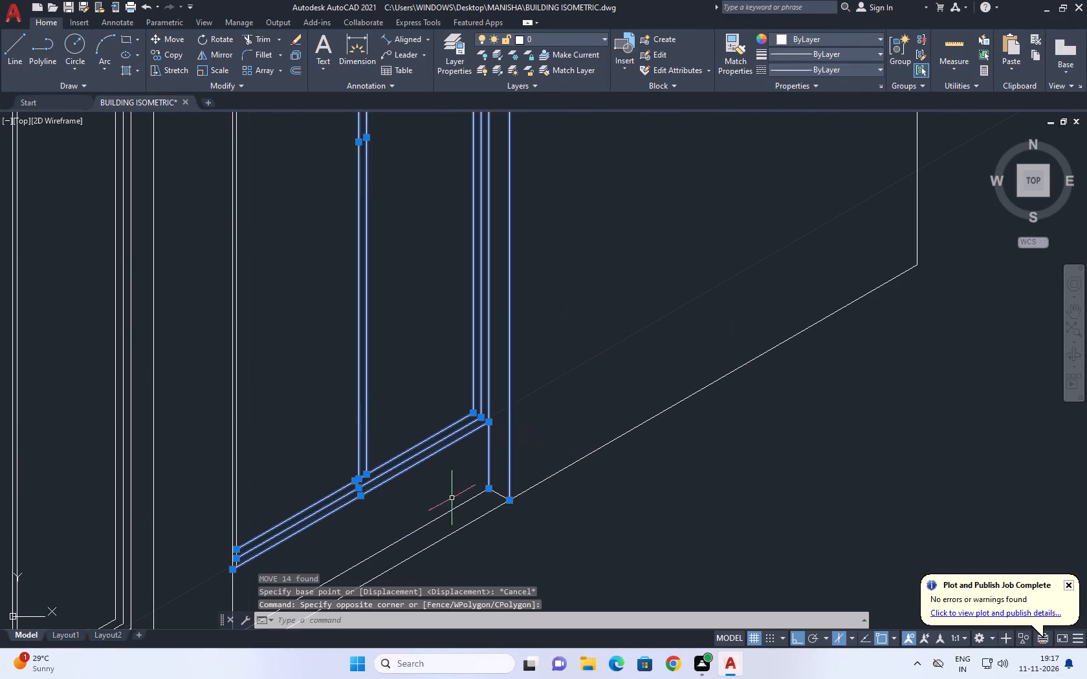
pyautogui.scroll(1, 453, 499)
pyautogui.moveTo(477, 518); pyautogui.dragTo(468, 505)
pyautogui.click(455, 482)
pyautogui.scroll(2, 531, 501)
pyautogui.moveTo(533, 462); pyautogui.dragTo(509, 469)
pyautogui.moveTo(487, 474); pyautogui.dragTo(485, 481)
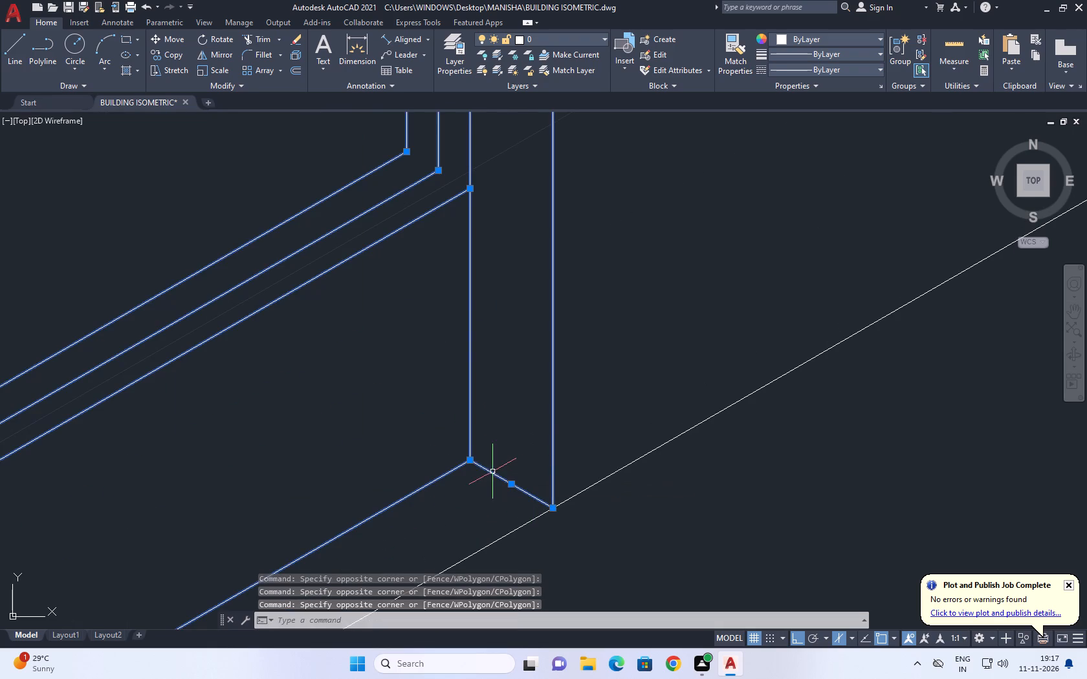
pyautogui.scroll(-4, 553, 400)
pyautogui.moveTo(571, 268); pyautogui.dragTo(590, 424, button='middle')
pyautogui.moveTo(607, 252); pyautogui.dragTo(613, 410, button='middle')
pyautogui.moveTo(530, 299); pyautogui.dragTo(527, 320)
pyautogui.click(504, 378)
pyautogui.click(471, 361)
pyautogui.click(445, 394)
pyautogui.click(424, 367)
pyautogui.scroll(-1, 526, 411)
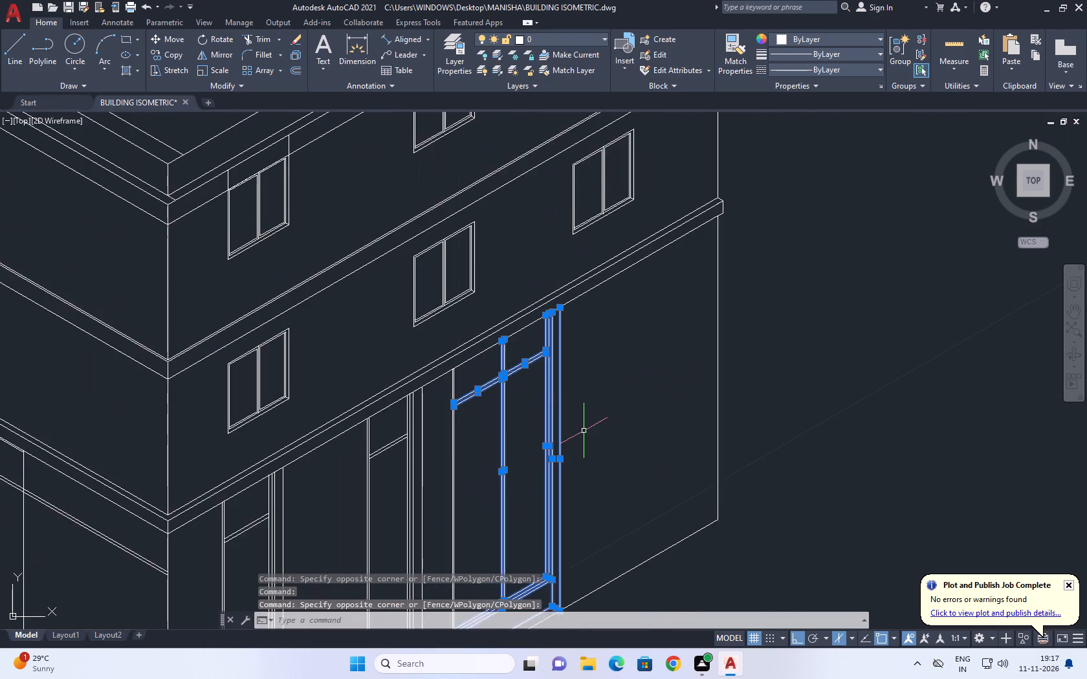
pyautogui.moveTo(586, 432); pyautogui.dragTo(617, 319, button='middle')
pyautogui.write('M')
pyautogui.press('space')
pyautogui.scroll(2, 609, 504)
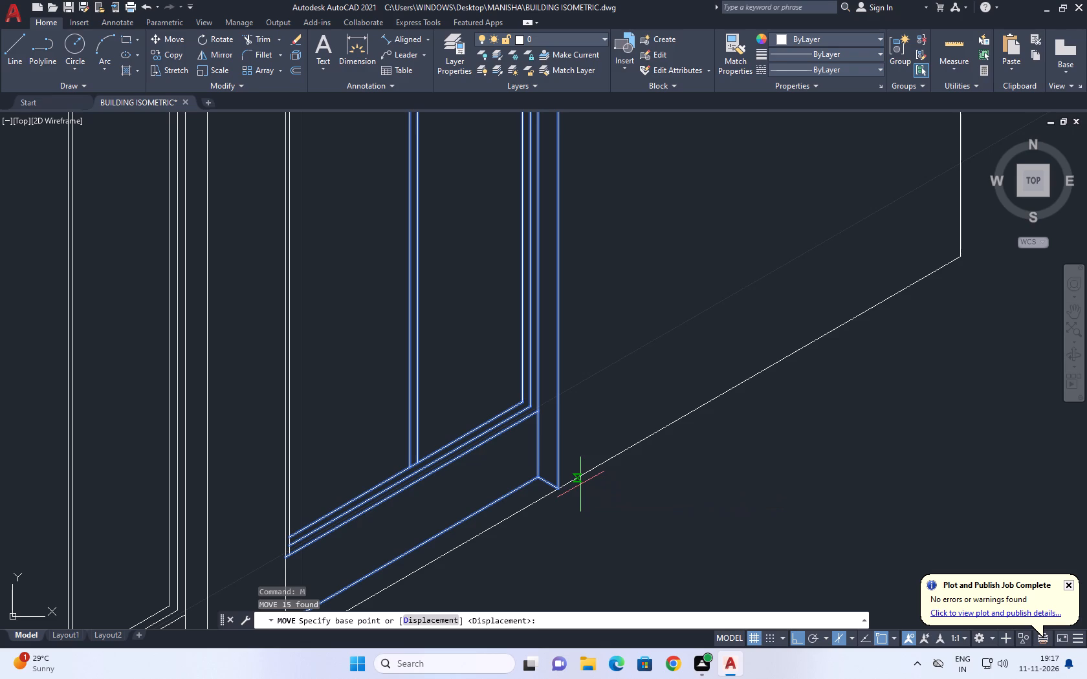
pyautogui.moveTo(558, 487); pyautogui.dragTo(578, 481)
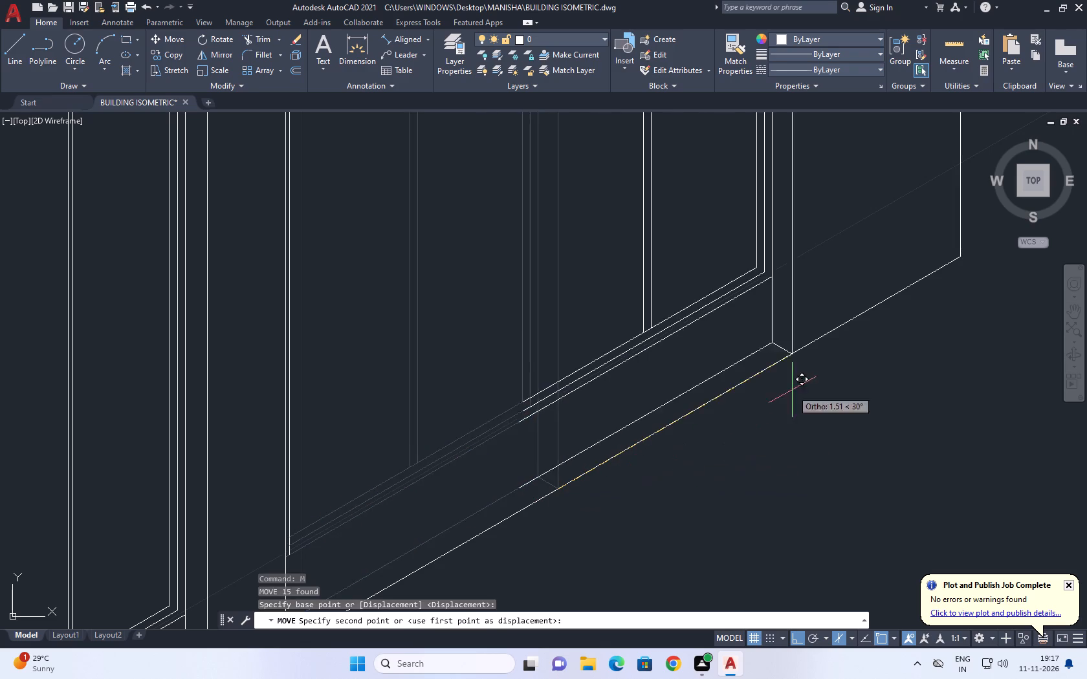
pyautogui.moveTo(836, 334); pyautogui.dragTo(628, 442, button='middle')
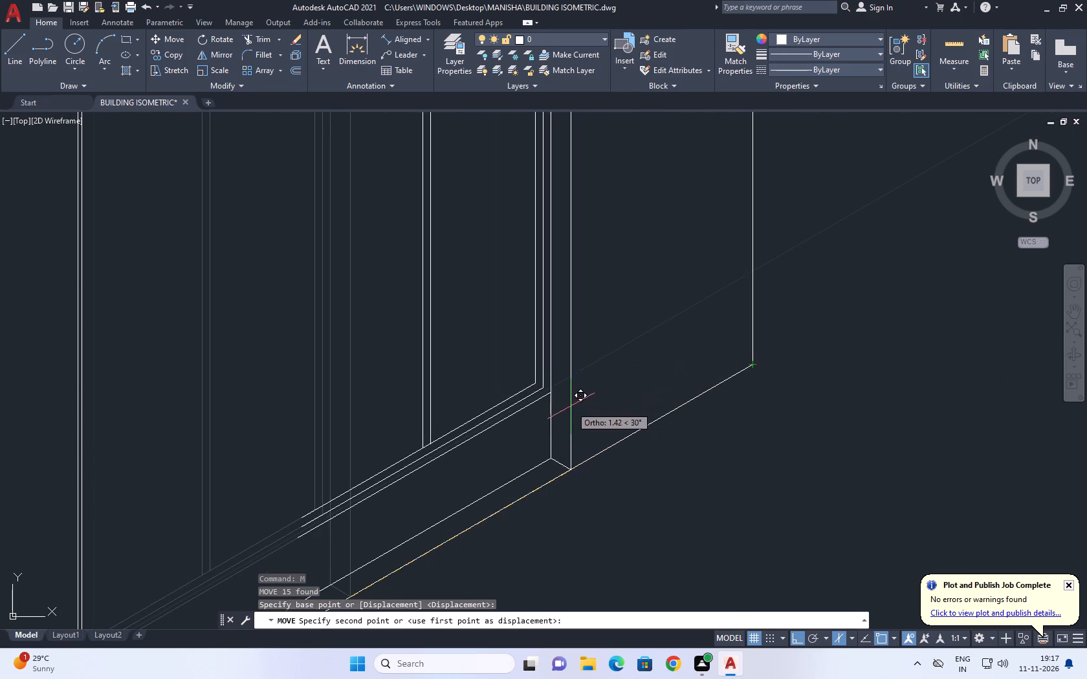
pyautogui.click(574, 405)
# Copy the lower block's far-corner vertical edge on the long facade's ground floor 0.25 along the facade toward the near corner.
pyautogui.scroll(-3, 585, 402)
pyautogui.moveTo(698, 301); pyautogui.dragTo(708, 339, button='middle')
pyautogui.moveTo(674, 295); pyautogui.dragTo(658, 303)
pyautogui.moveTo(630, 322); pyautogui.dragTo(619, 334)
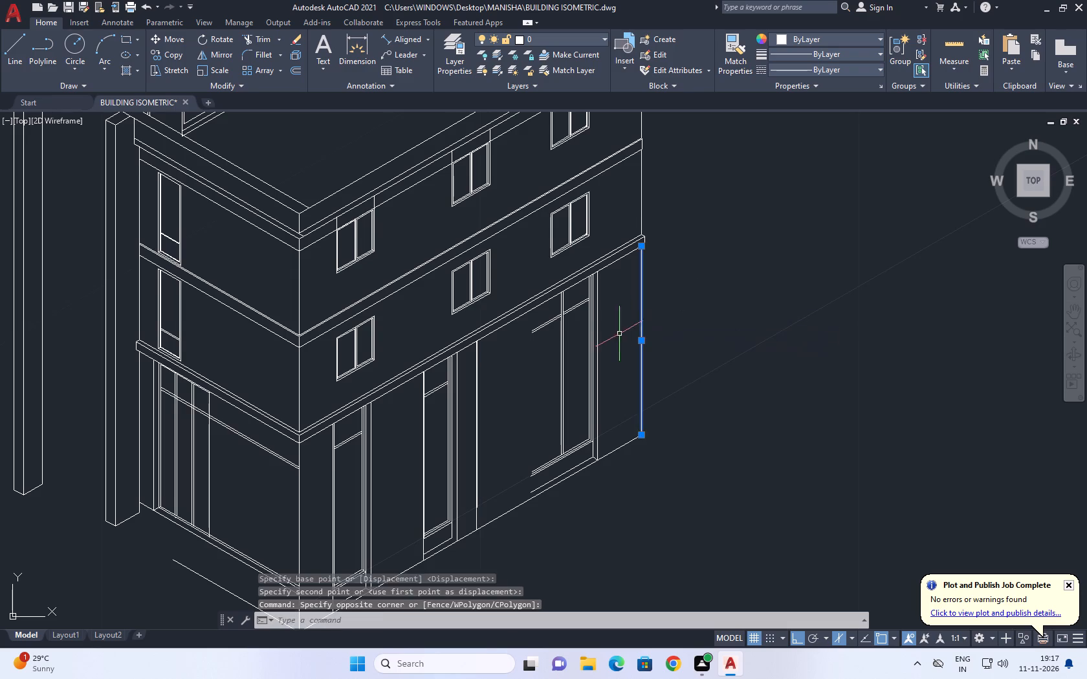
pyautogui.moveTo(619, 334); pyautogui.dragTo(618, 334)
pyautogui.moveTo(683, 322); pyautogui.dragTo(695, 320, button='middle')
pyautogui.write('CO')
pyautogui.press('space')
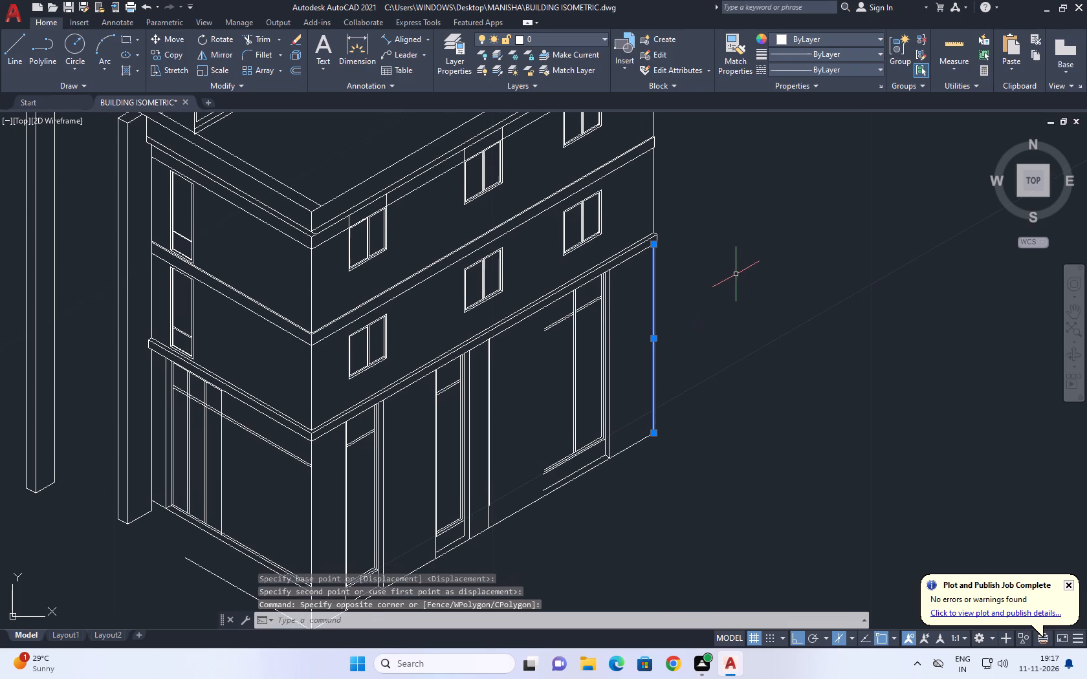
pyautogui.click(797, 259)
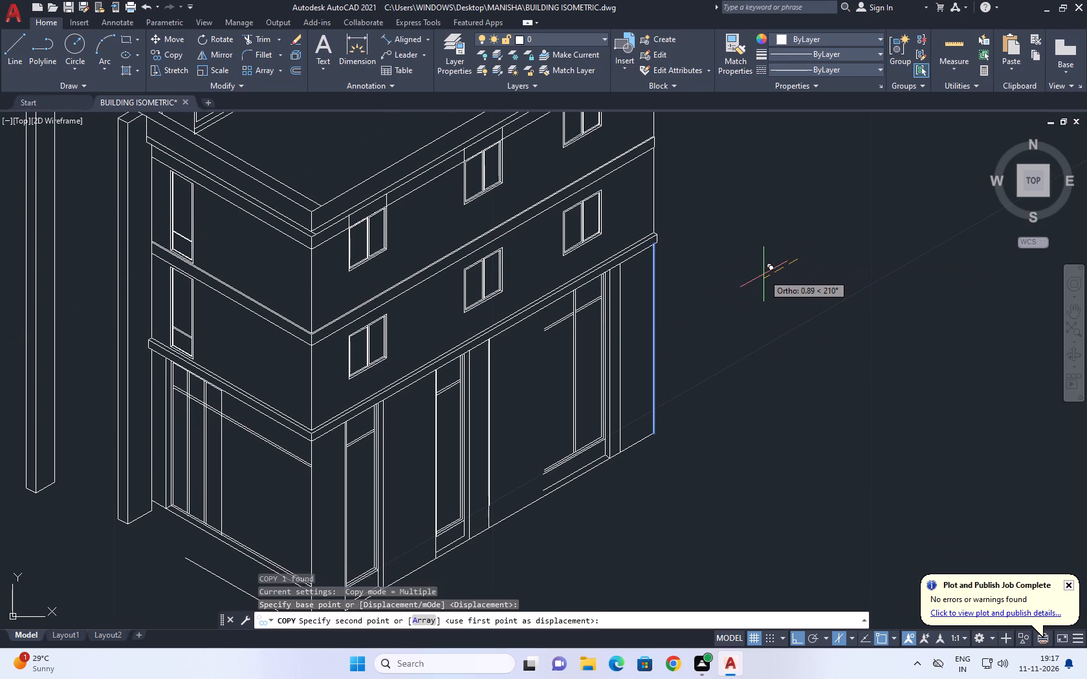
pyautogui.write('0.25')
pyautogui.press('Return')
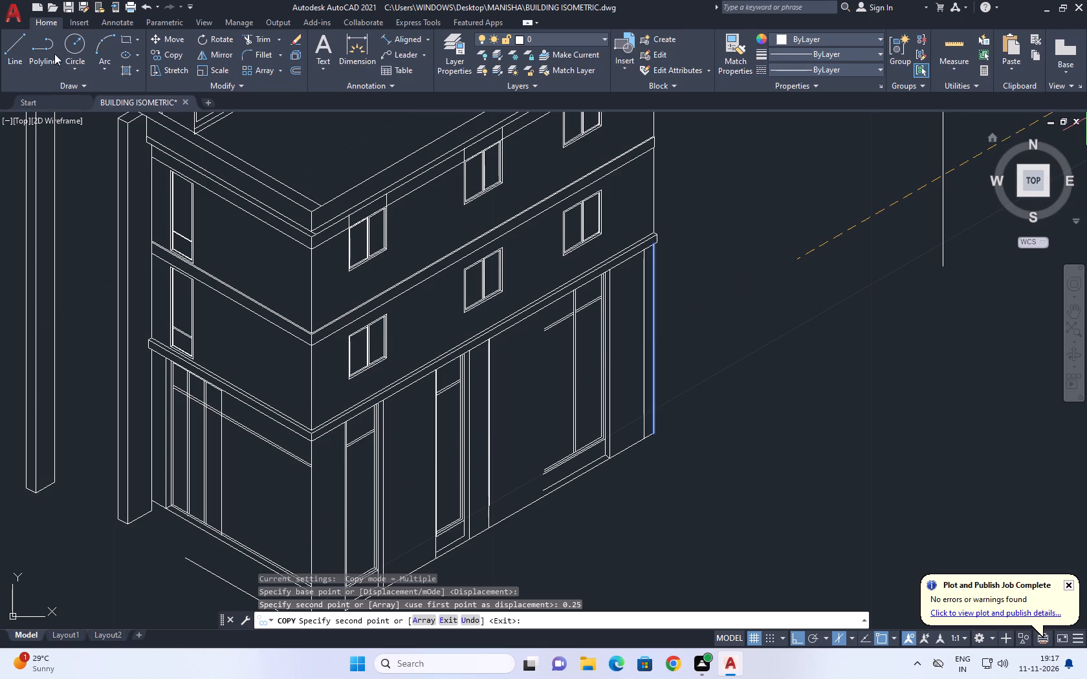
pyautogui.press('Escape')
# Copy the new vertical line beside the far corner 0.13 inward along the short facade's isometric direction.
pyautogui.scroll(1, 666, 348)
pyautogui.click(631, 292)
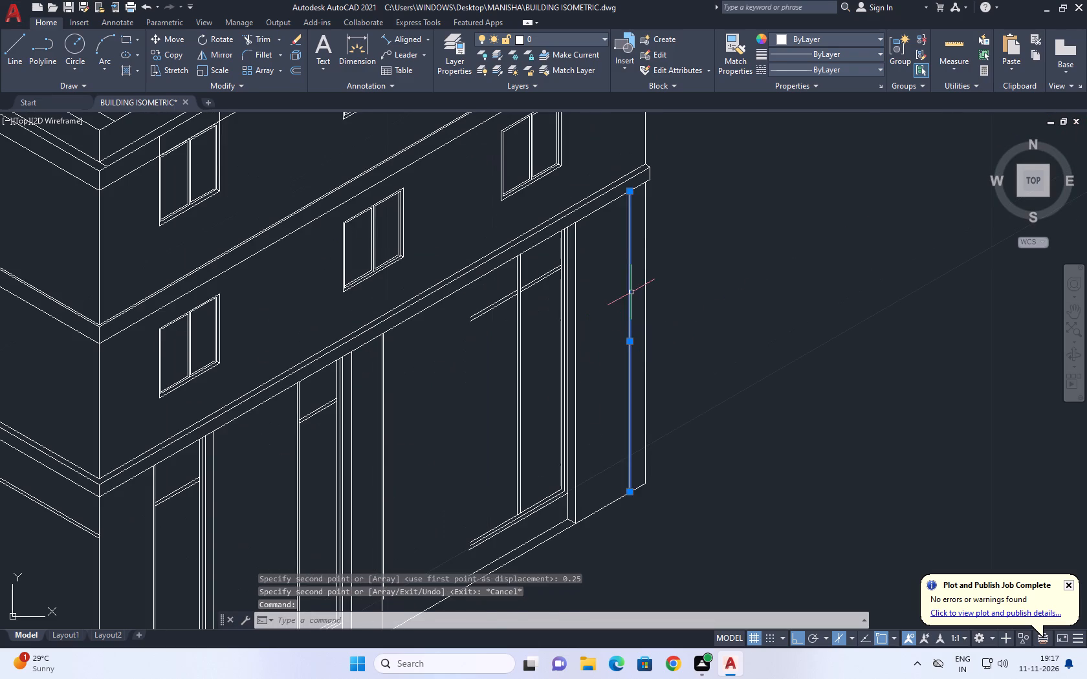
pyautogui.moveTo(632, 316); pyautogui.dragTo(659, 393, button='middle')
pyautogui.press('c')
pyautogui.press('o')
pyautogui.scroll(1, 661, 394)
pyautogui.press('space')
pyautogui.scroll(2, 653, 171)
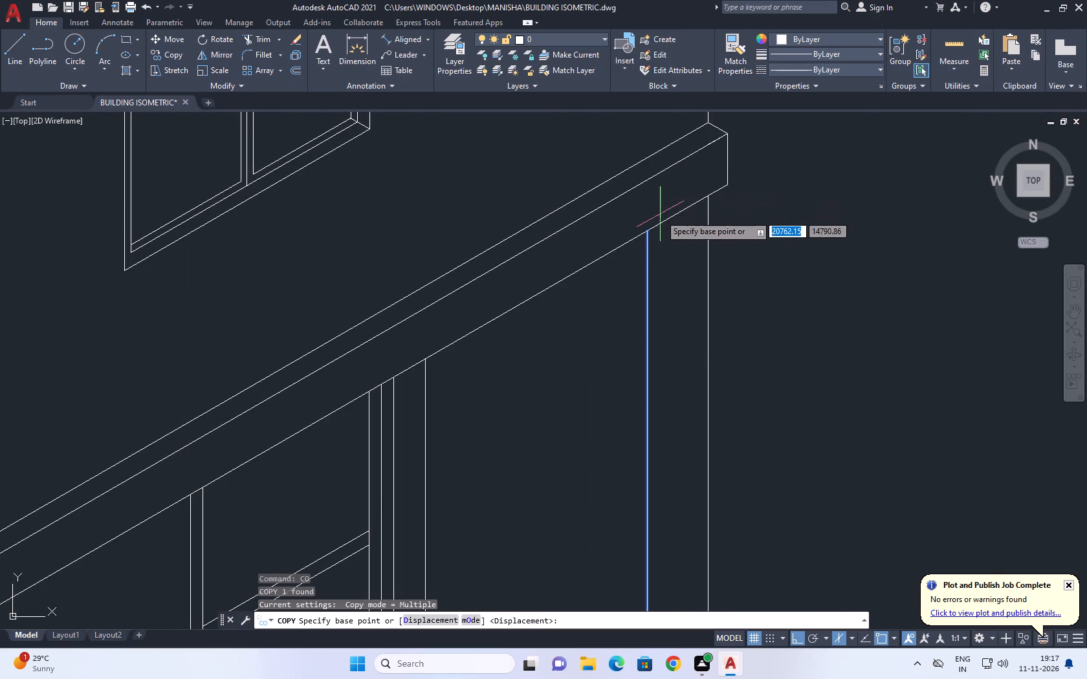
pyautogui.click(645, 228)
pyautogui.press('F5')
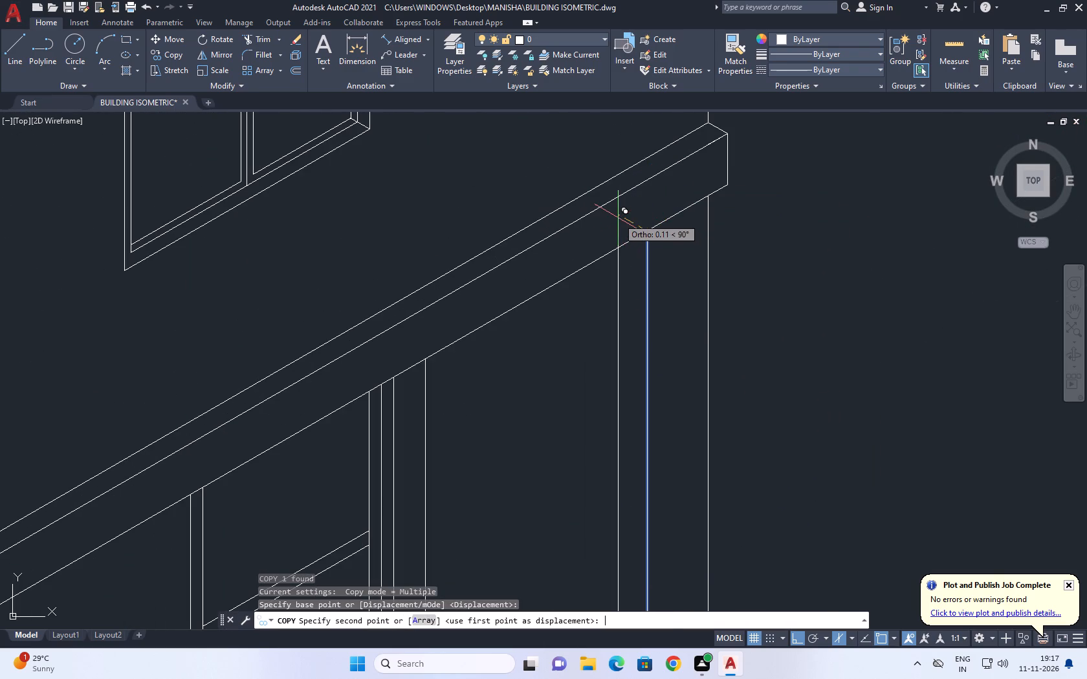
pyautogui.press('0')
pyautogui.press('.')
pyautogui.press('1')
pyautogui.press('3')
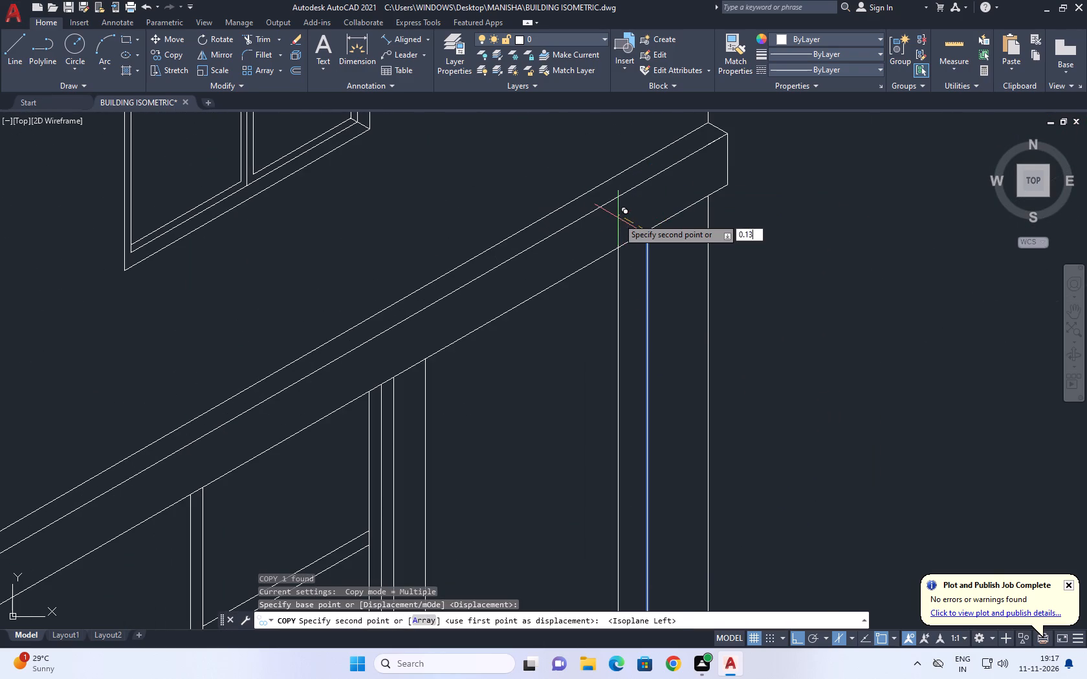
pyautogui.press('Return')
pyautogui.press('Escape')
# Trim the part of the inner copied line that projects above the lower edge of the band.
pyautogui.press('t')
pyautogui.press('r')
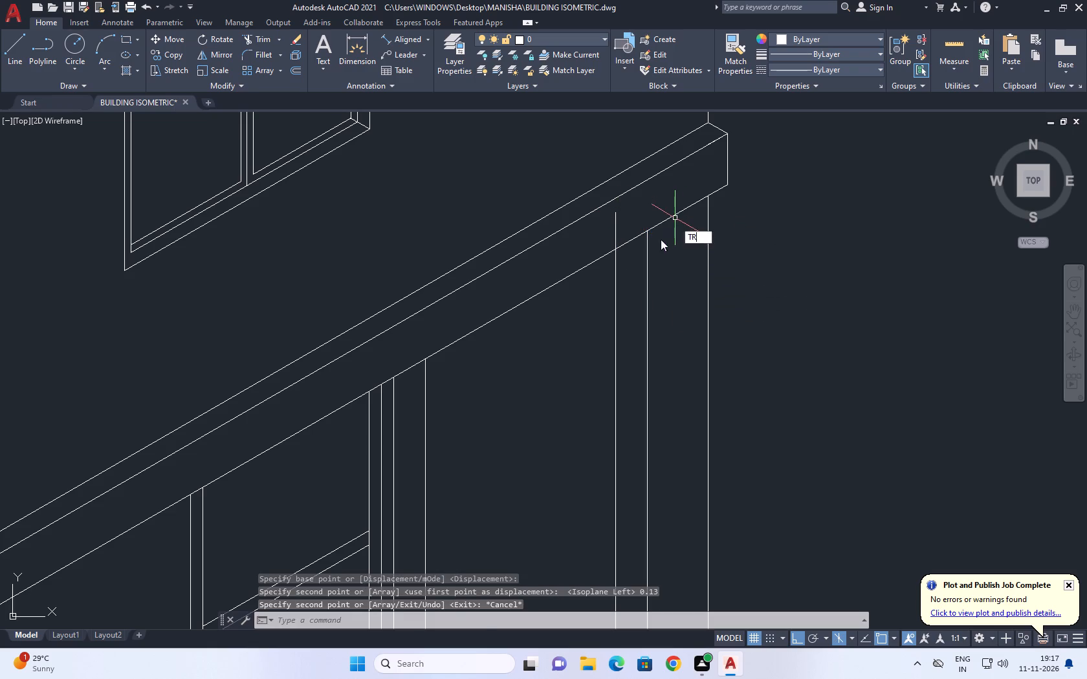
pyautogui.press('space')
pyautogui.click(631, 224)
pyautogui.moveTo(604, 235); pyautogui.dragTo(597, 235)
pyautogui.scroll(-4, 693, 214)
pyautogui.press('space')
# Draw a short line joining the lower ends of the two copied vertical lines beside the far corner.
pyautogui.scroll(1, 705, 423)
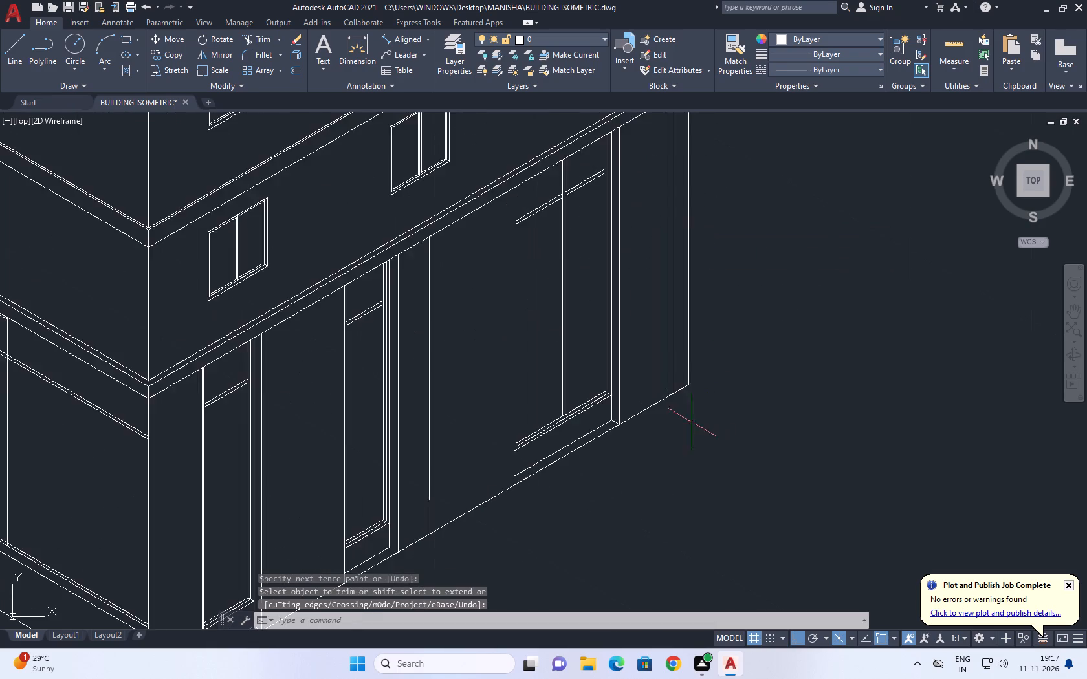
pyautogui.scroll(2, 690, 422)
pyautogui.moveTo(726, 386); pyautogui.dragTo(742, 440, button='middle')
pyautogui.press('l')
pyautogui.press('space')
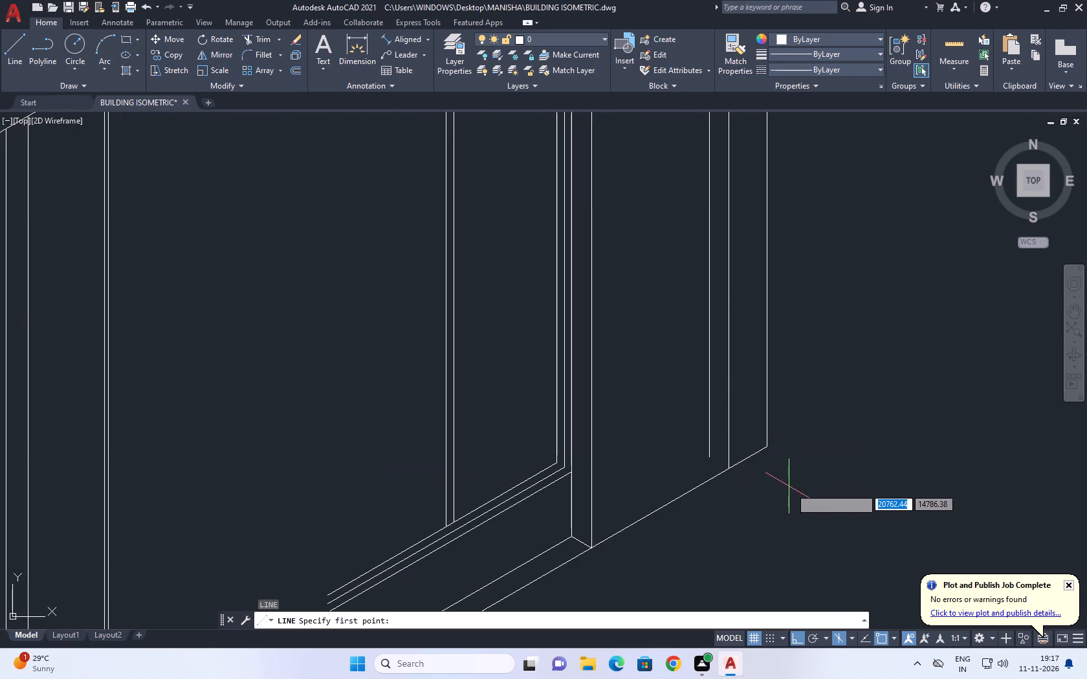
pyautogui.scroll(1, 727, 468)
pyautogui.click(727, 468)
pyautogui.click(696, 453)
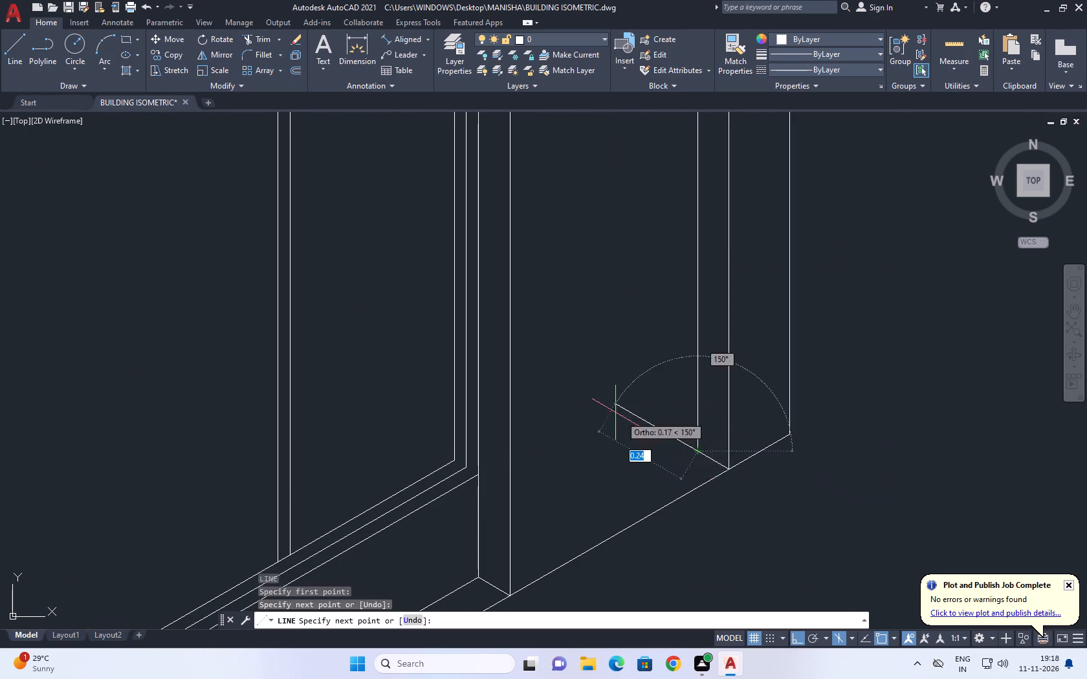
pyautogui.press('space')
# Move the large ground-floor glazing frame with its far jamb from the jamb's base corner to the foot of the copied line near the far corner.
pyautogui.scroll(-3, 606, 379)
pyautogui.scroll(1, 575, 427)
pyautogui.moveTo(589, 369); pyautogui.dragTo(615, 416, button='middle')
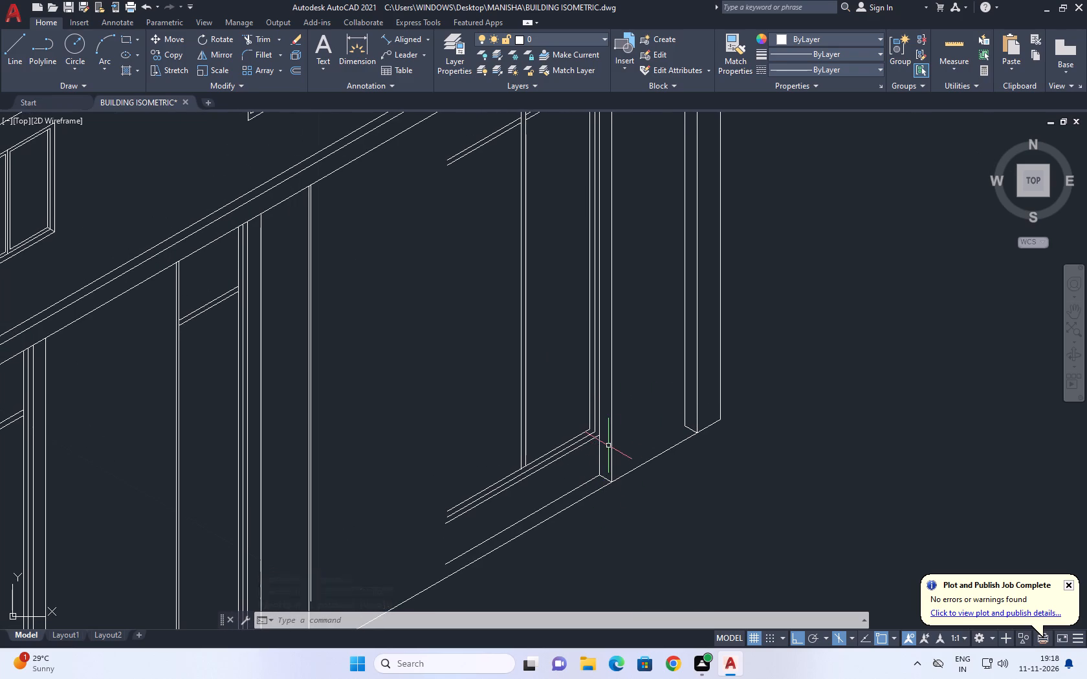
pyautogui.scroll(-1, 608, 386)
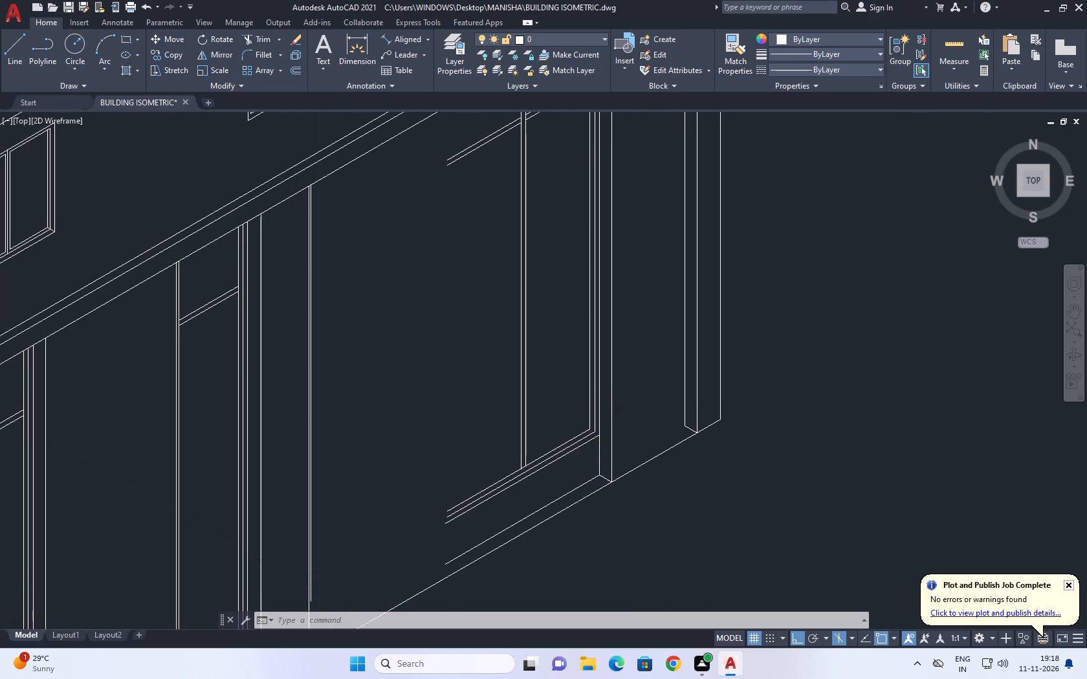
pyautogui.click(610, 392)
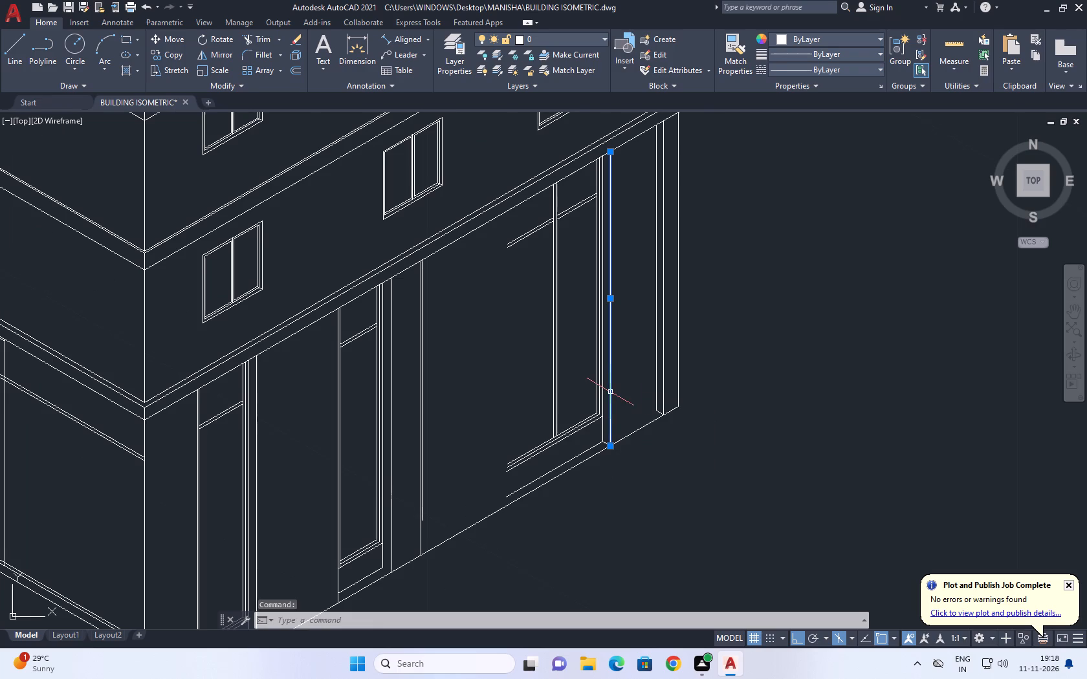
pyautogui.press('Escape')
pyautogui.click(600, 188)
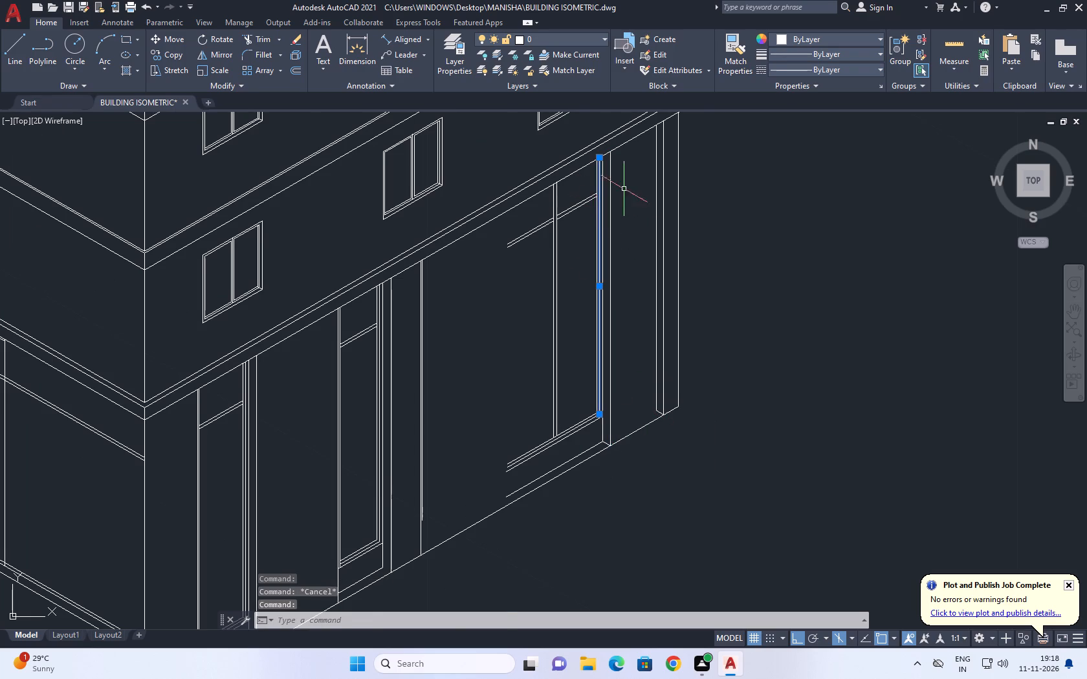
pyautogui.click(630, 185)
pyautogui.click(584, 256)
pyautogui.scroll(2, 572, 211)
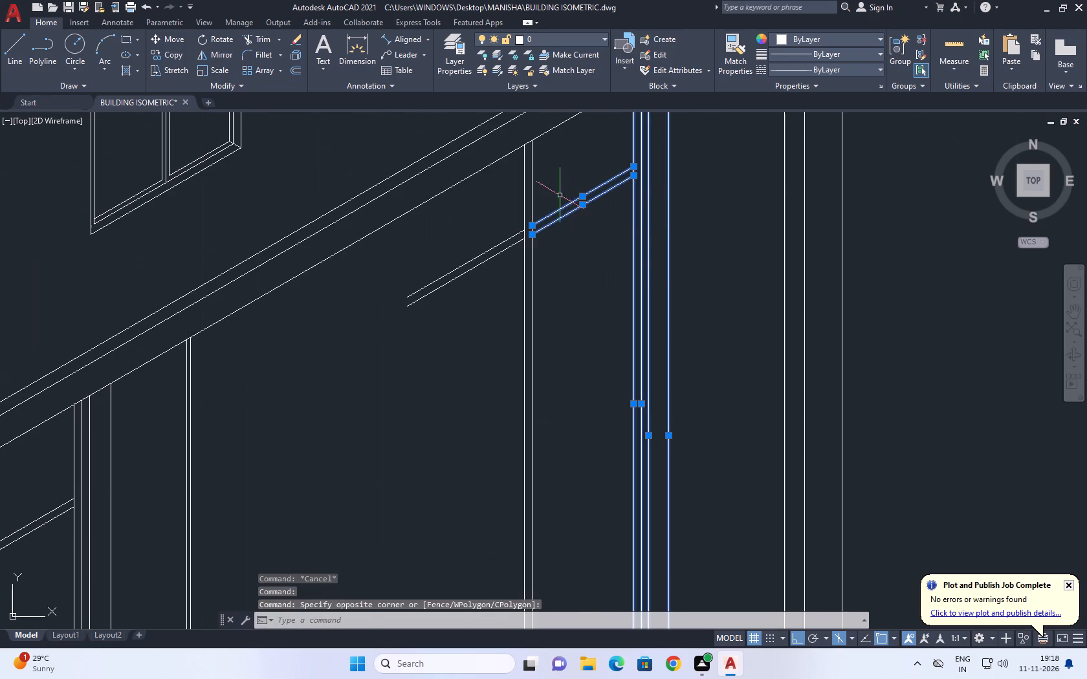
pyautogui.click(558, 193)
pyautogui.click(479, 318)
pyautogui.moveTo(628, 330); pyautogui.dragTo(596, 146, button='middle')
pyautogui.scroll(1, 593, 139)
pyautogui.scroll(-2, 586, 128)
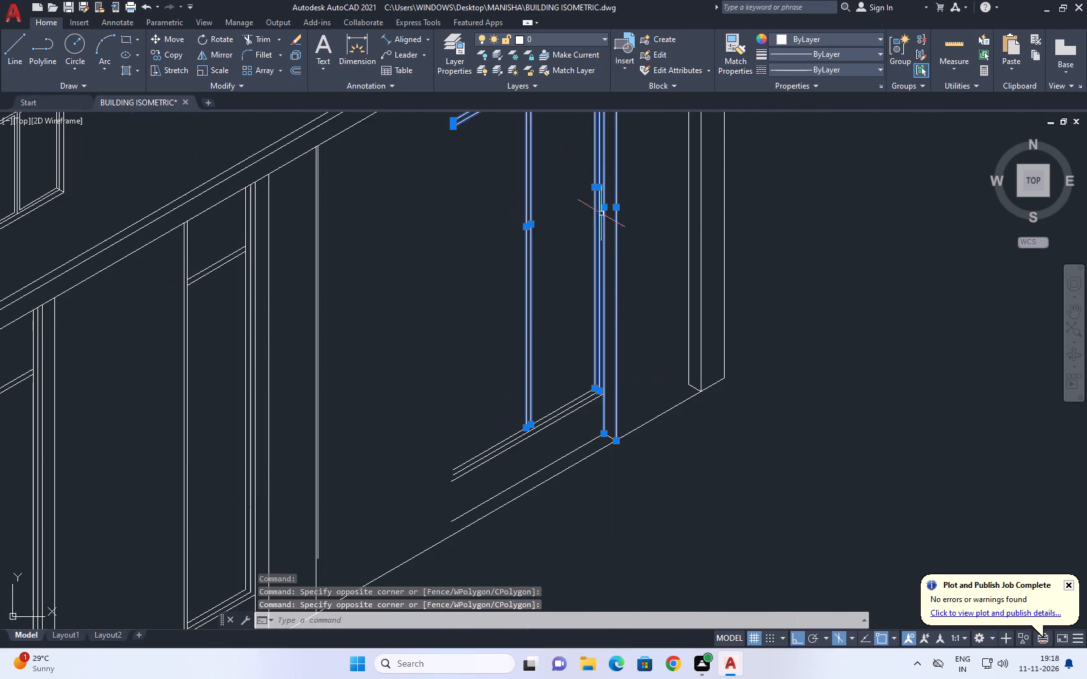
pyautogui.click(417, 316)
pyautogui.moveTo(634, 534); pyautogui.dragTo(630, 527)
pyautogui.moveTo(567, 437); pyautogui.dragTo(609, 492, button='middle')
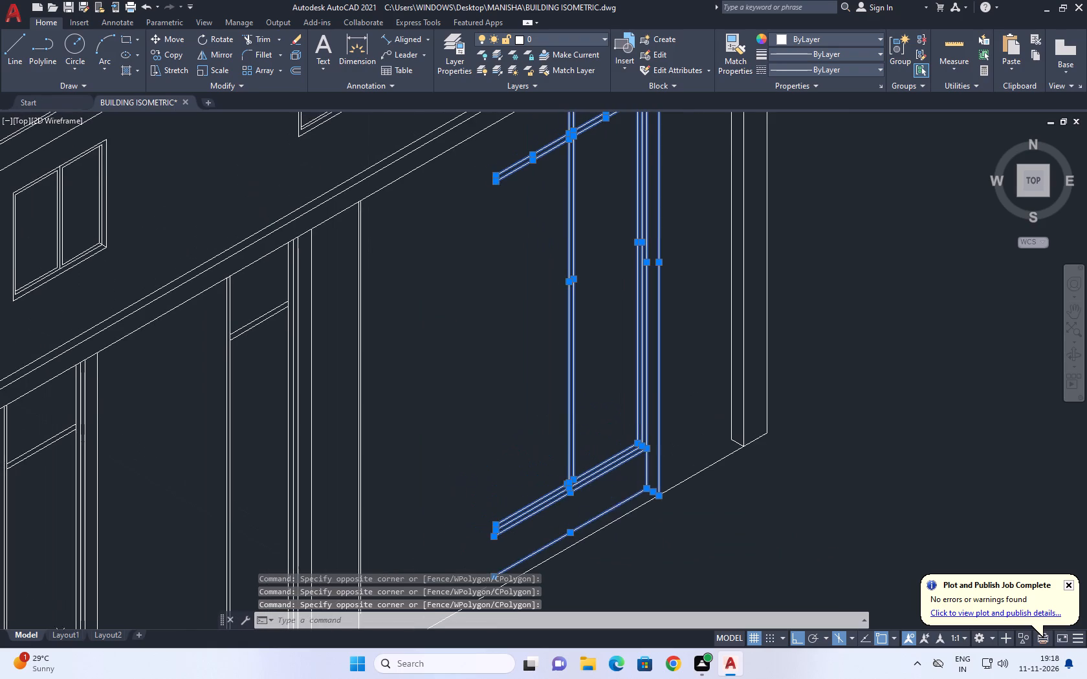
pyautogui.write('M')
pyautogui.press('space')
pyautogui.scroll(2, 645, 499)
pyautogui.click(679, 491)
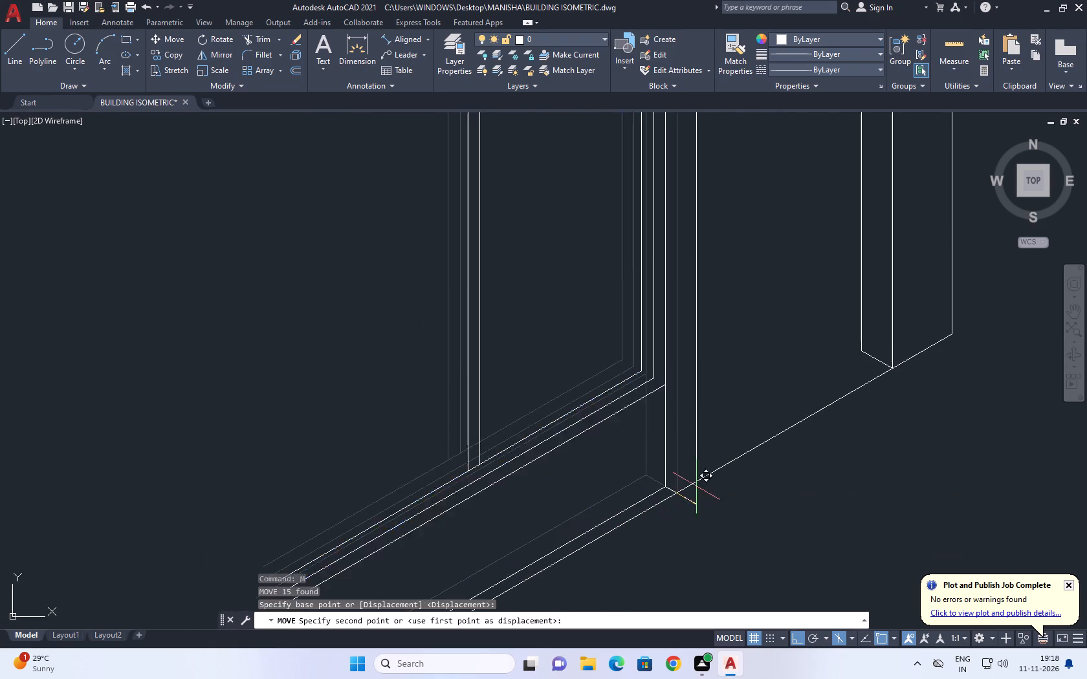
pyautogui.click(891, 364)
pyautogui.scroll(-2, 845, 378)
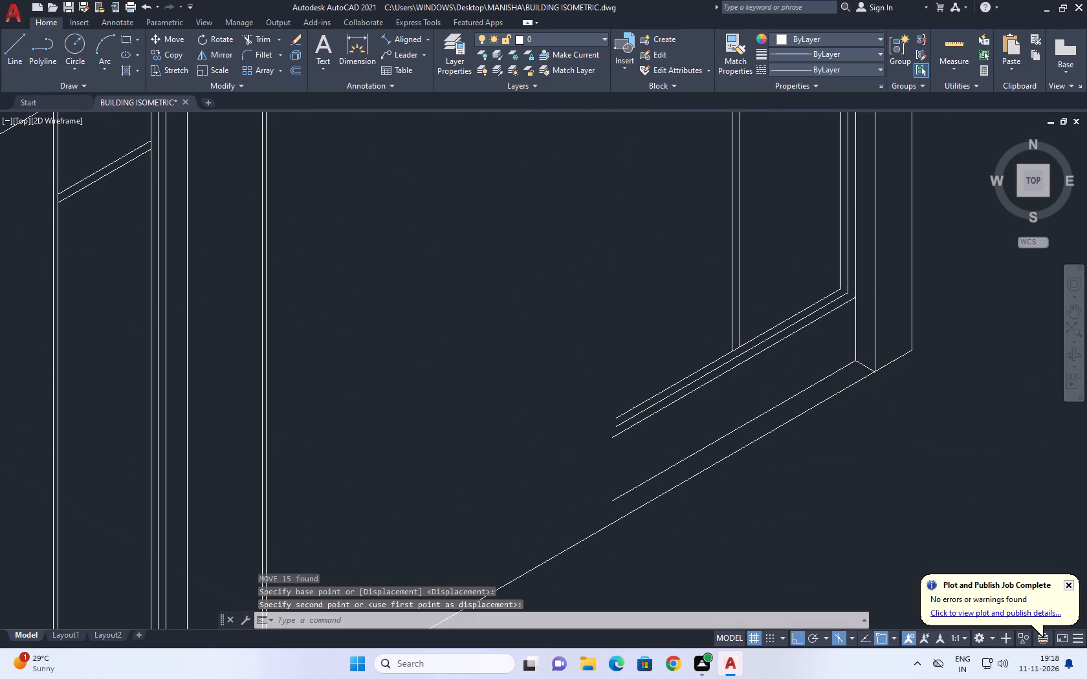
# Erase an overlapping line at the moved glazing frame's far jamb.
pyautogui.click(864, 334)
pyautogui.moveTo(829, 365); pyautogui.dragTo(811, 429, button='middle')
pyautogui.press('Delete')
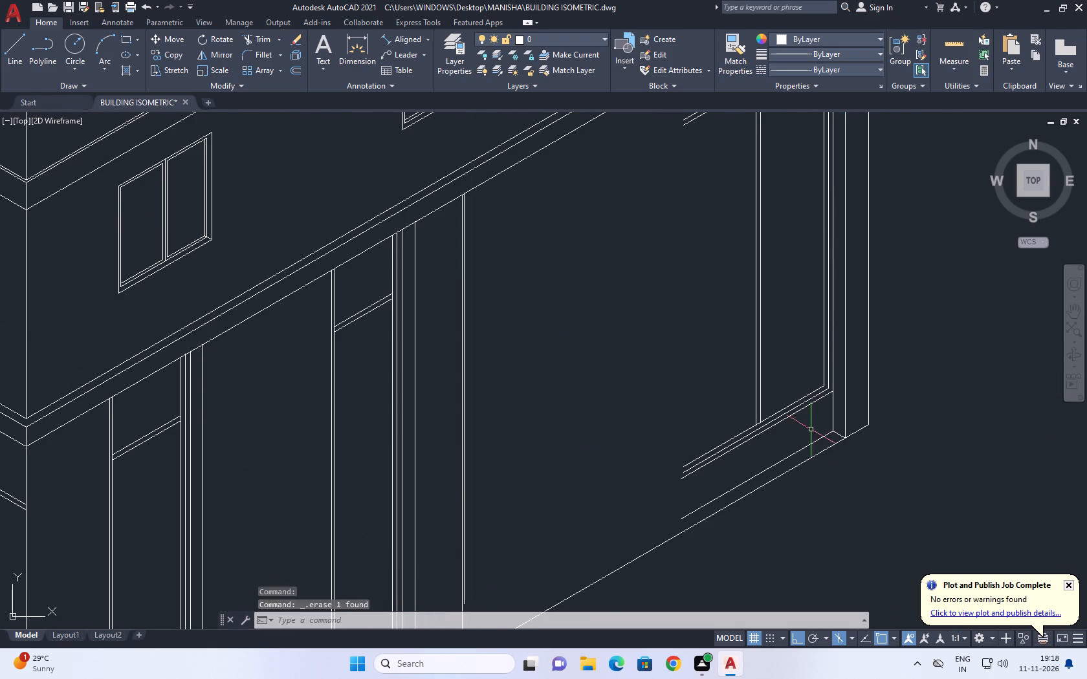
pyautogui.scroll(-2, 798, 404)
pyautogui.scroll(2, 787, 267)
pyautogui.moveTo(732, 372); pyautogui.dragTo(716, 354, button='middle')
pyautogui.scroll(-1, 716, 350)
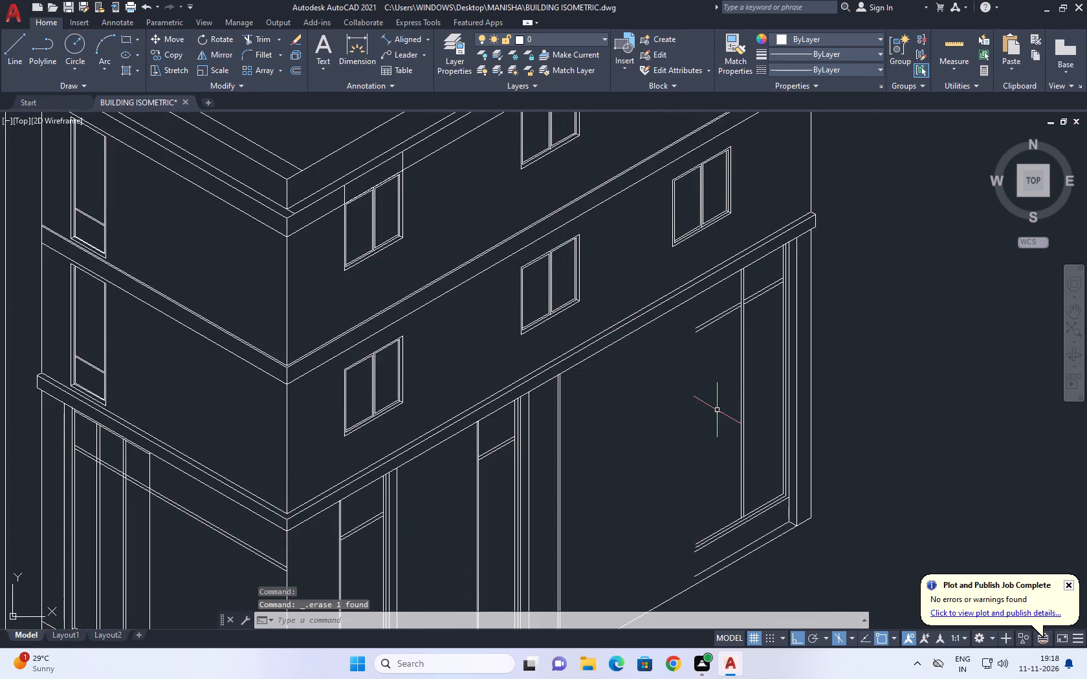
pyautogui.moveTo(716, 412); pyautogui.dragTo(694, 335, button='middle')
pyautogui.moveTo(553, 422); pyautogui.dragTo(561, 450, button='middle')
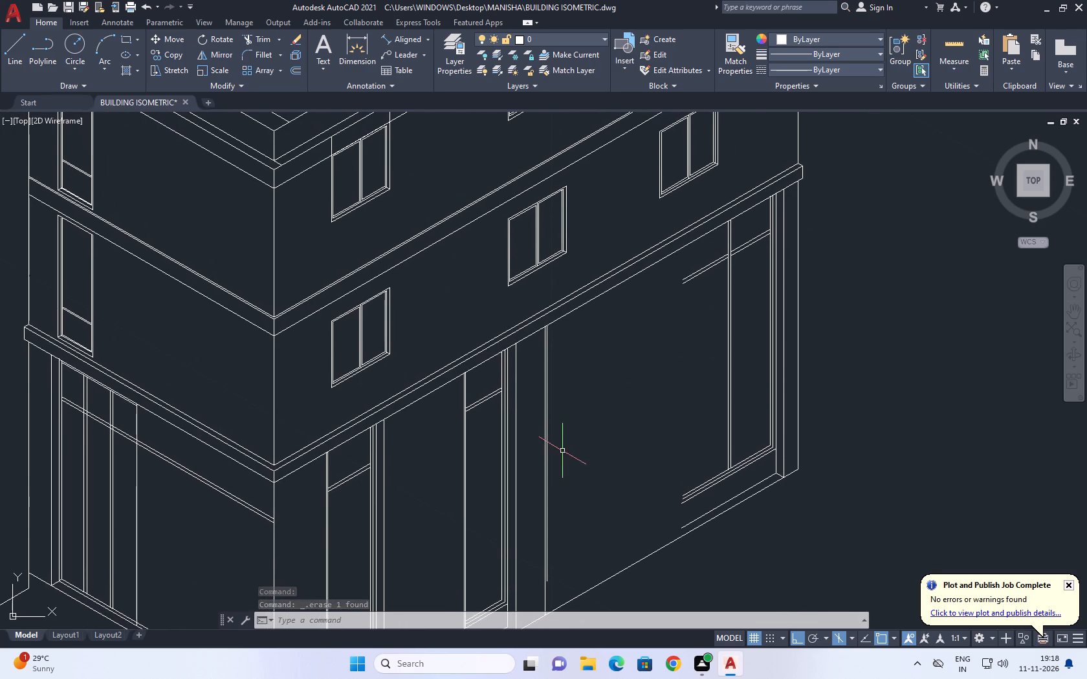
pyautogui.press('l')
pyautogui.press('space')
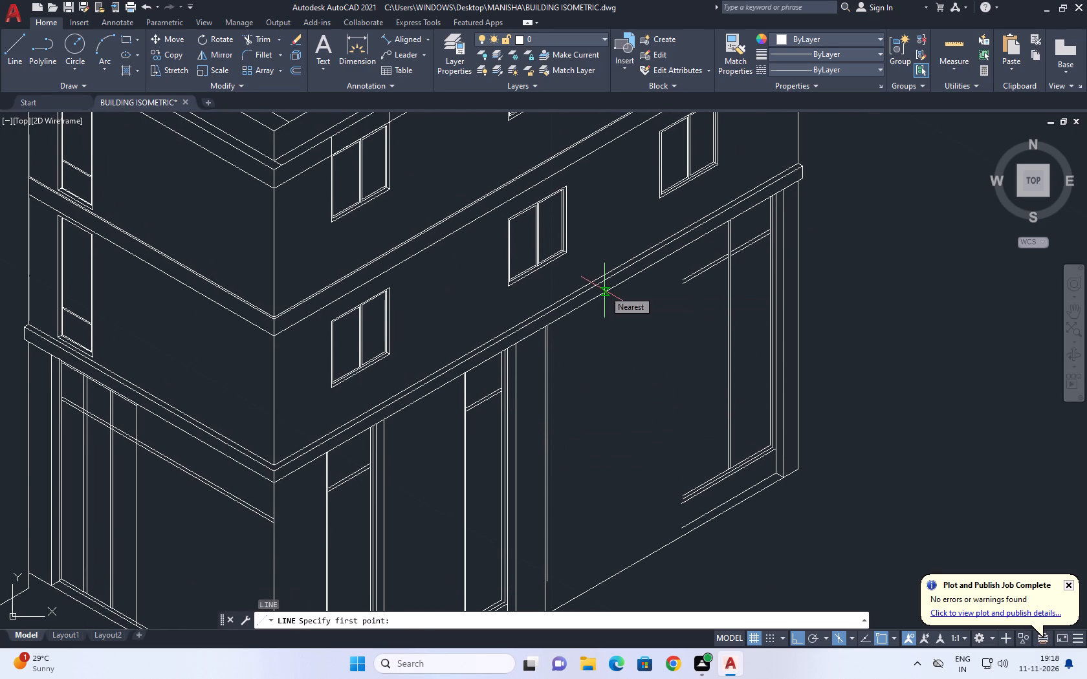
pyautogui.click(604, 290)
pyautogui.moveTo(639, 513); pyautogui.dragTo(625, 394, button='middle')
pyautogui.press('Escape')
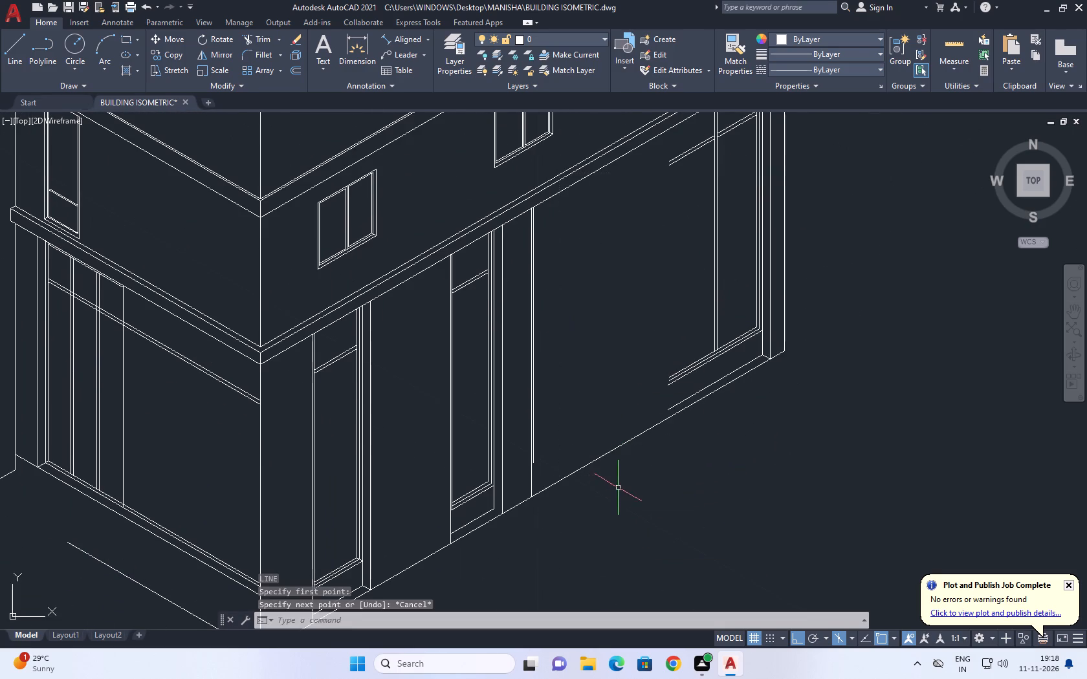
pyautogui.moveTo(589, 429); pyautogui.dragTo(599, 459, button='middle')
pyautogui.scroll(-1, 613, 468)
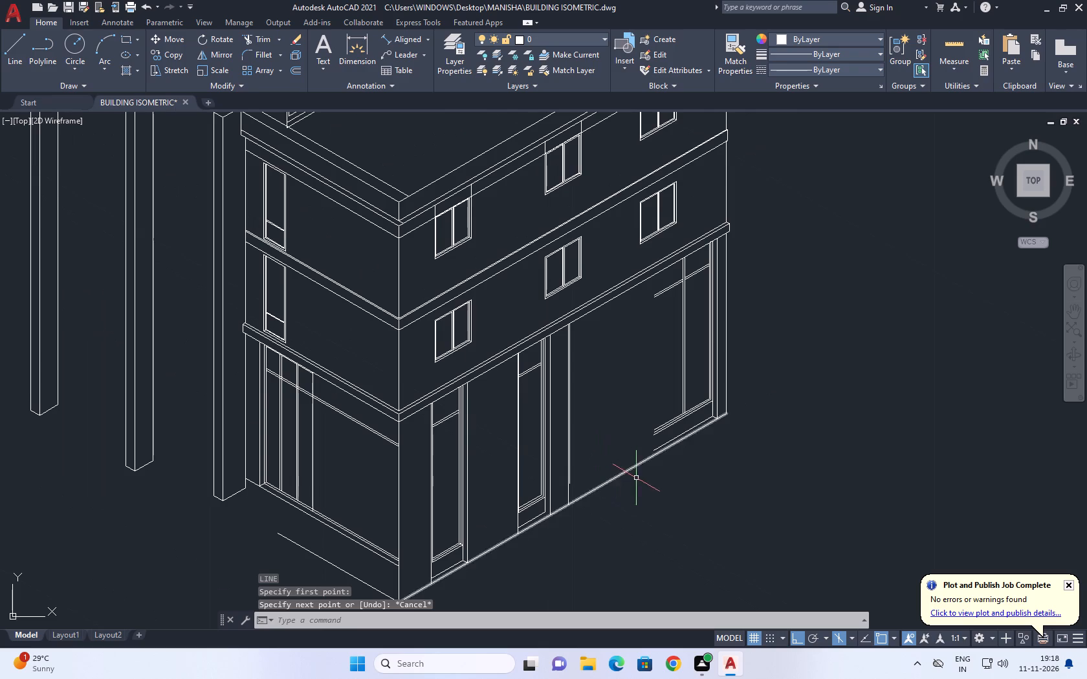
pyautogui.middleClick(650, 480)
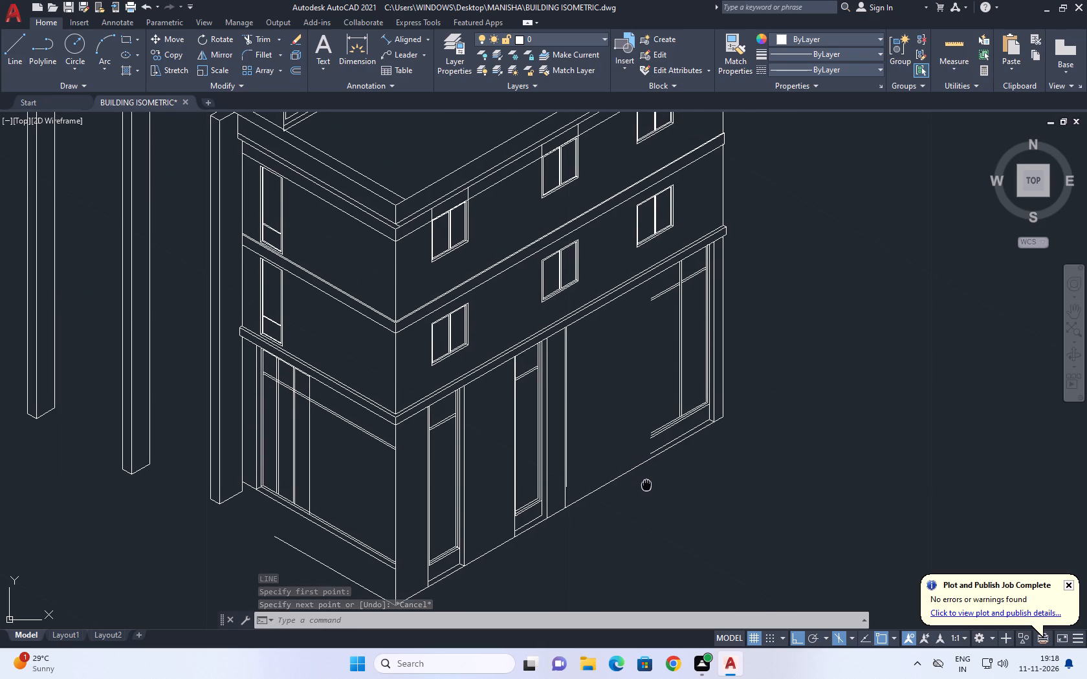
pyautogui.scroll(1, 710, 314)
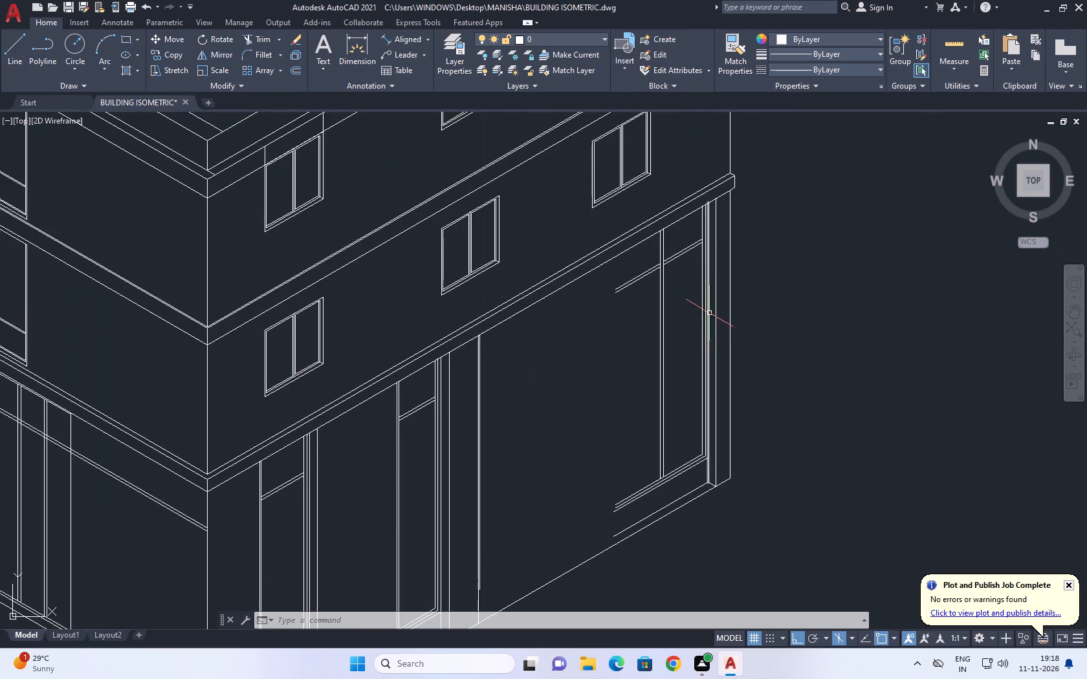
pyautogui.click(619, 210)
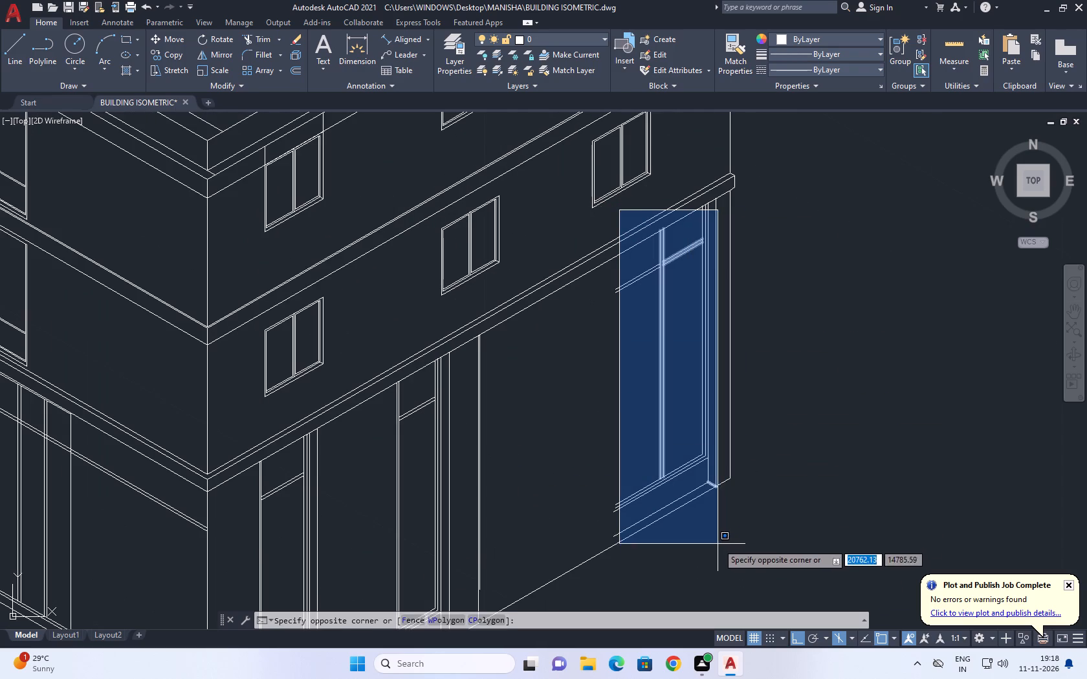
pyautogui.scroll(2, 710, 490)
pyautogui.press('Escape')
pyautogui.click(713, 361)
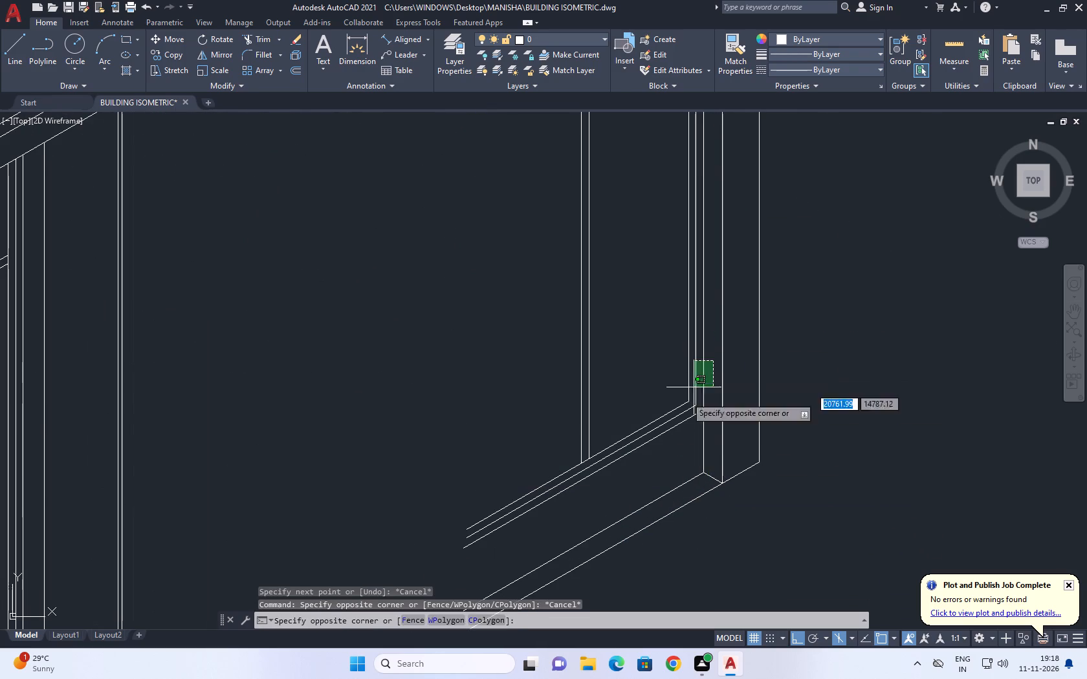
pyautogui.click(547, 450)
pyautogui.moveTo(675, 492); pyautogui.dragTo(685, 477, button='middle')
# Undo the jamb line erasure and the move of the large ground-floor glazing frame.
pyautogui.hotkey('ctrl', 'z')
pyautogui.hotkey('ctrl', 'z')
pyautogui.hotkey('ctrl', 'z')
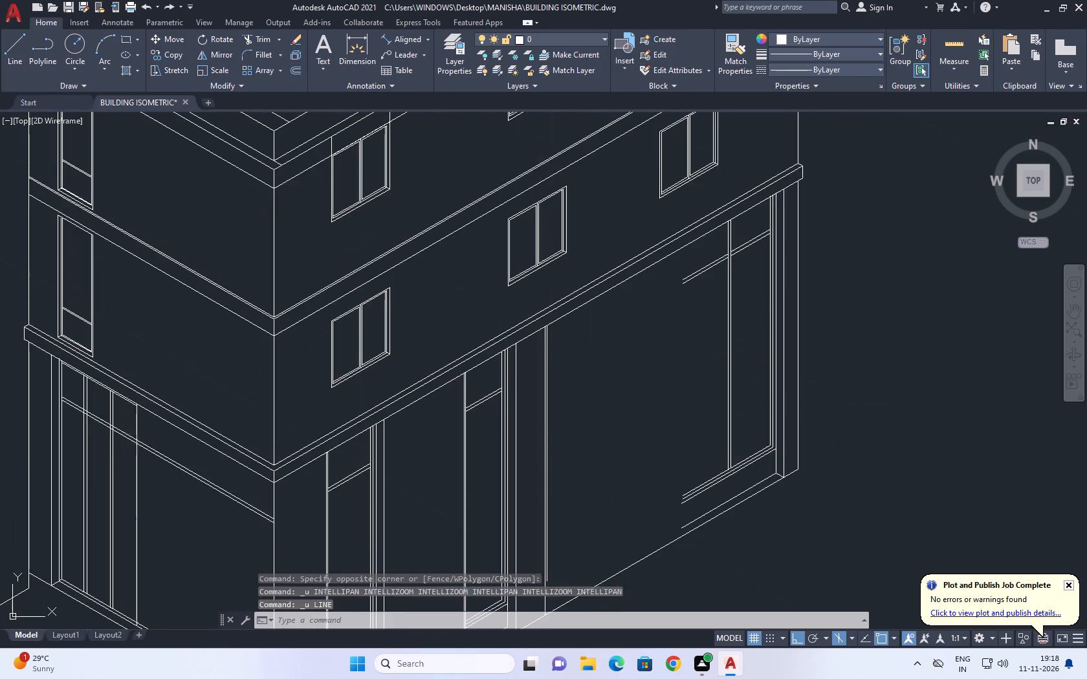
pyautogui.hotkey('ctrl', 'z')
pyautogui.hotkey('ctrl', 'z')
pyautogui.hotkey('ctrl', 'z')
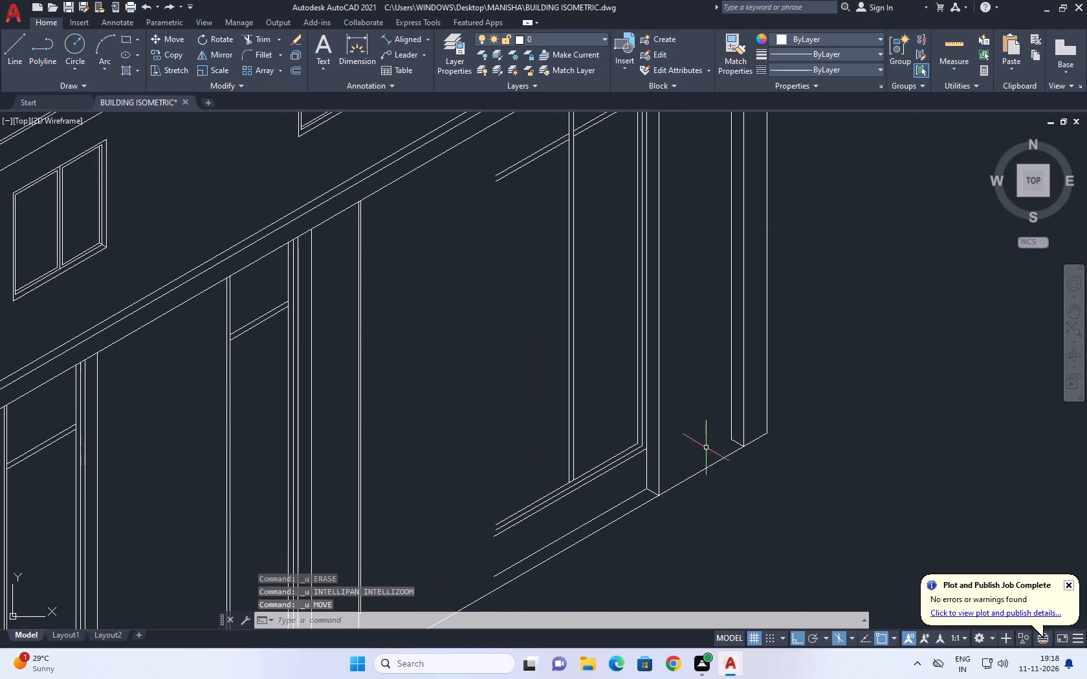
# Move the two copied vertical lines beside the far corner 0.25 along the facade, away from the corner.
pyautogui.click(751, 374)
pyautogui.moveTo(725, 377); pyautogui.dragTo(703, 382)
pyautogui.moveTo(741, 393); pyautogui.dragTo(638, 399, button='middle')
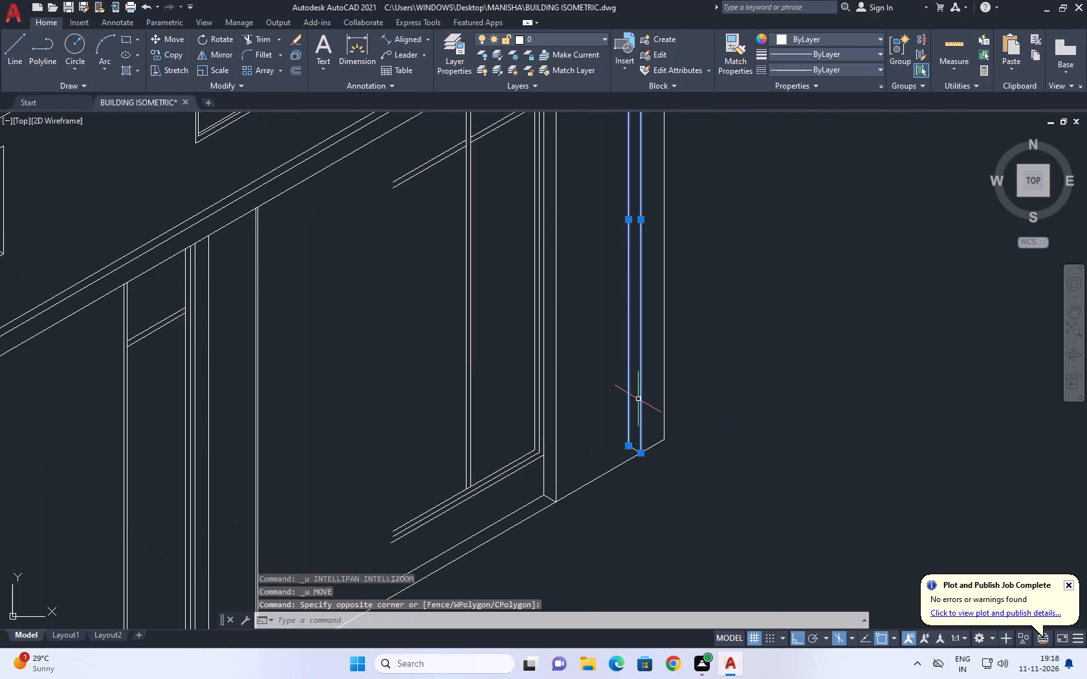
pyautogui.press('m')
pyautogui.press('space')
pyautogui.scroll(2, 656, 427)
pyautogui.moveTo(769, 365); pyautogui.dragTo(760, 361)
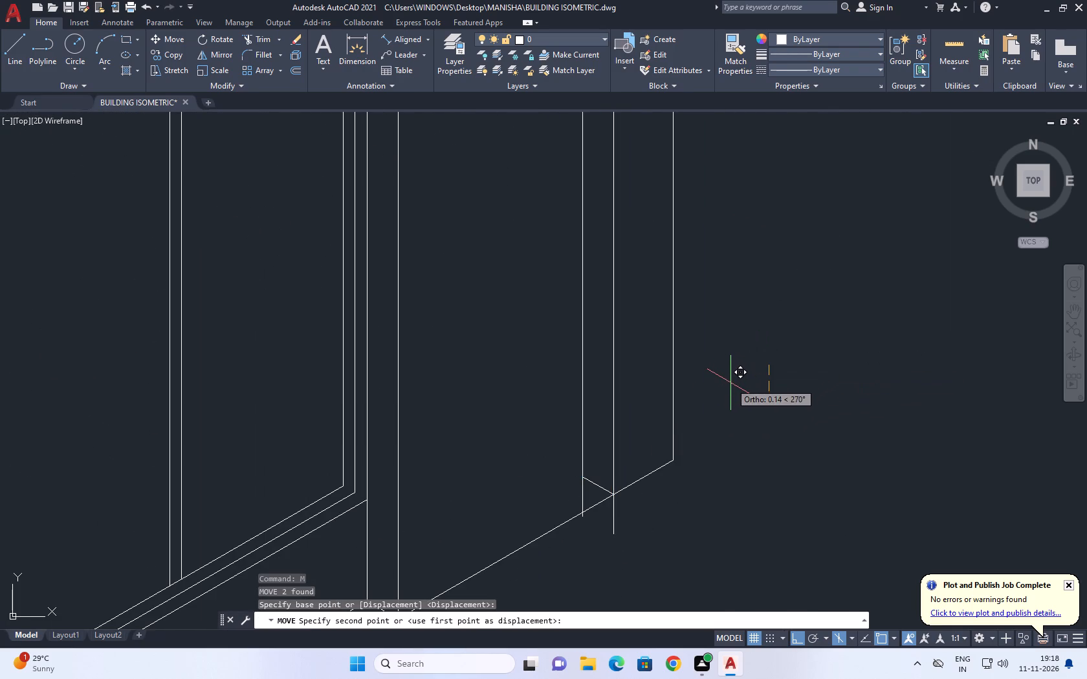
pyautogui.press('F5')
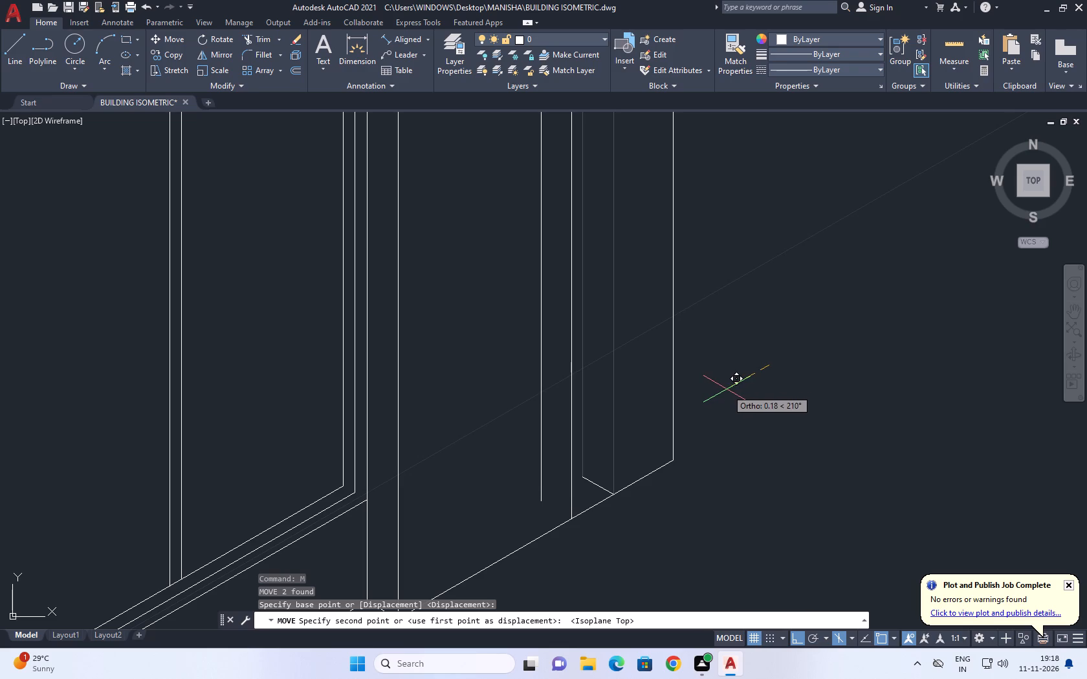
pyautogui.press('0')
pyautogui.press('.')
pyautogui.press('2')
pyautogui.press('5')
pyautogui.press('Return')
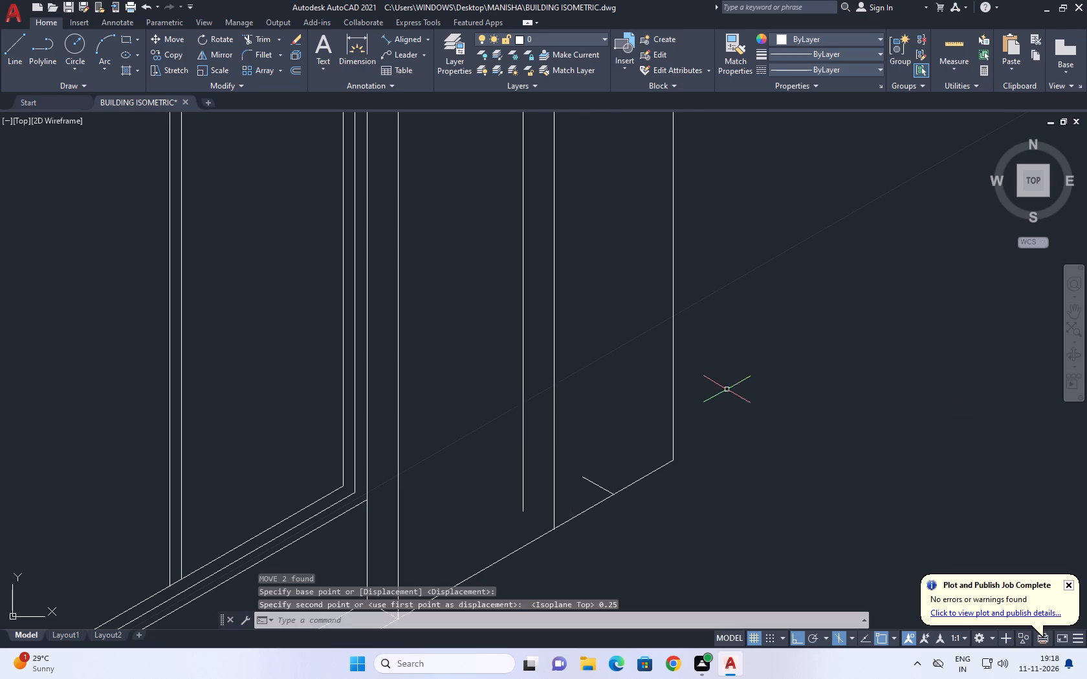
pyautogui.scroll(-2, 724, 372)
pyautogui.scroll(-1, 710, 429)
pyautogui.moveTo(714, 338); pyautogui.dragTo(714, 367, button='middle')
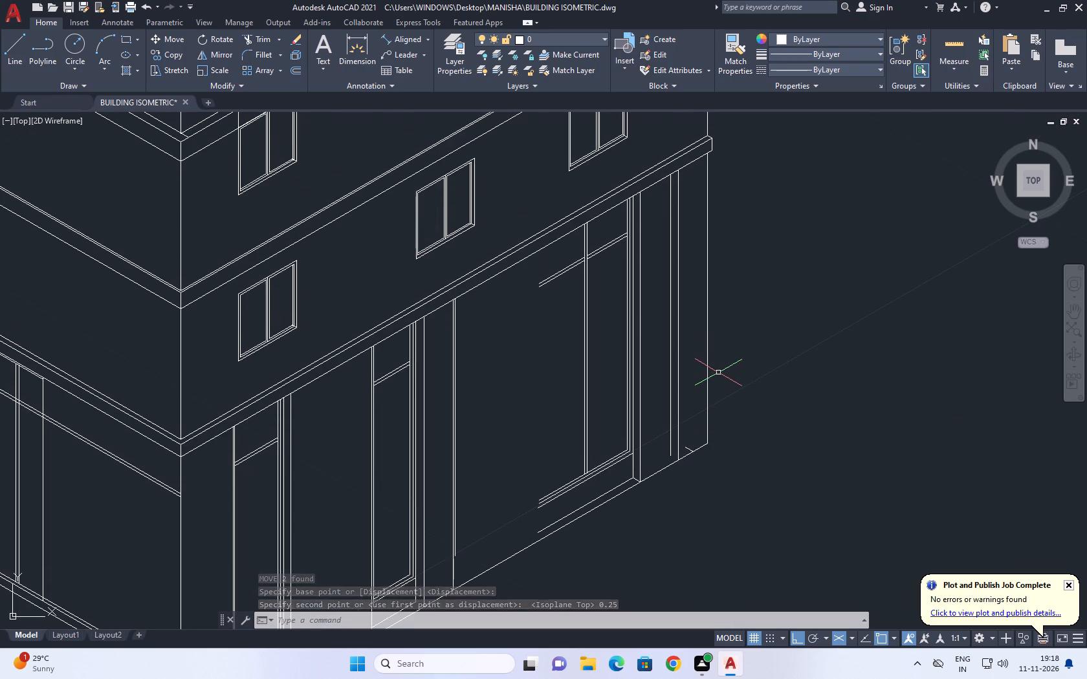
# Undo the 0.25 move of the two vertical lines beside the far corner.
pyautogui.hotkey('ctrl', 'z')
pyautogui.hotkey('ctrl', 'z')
# Move the two vertical lines beside the far corner 0.15 along the facade, away from the corner.
pyautogui.scroll(1, 647, 404)
pyautogui.click(646, 378)
pyautogui.moveTo(574, 394); pyautogui.dragTo(557, 396)
pyautogui.scroll(1, 685, 415)
pyautogui.moveTo(665, 413); pyautogui.dragTo(615, 400, button='middle')
pyautogui.press('m')
pyautogui.press('space')
pyautogui.moveTo(779, 359); pyautogui.dragTo(769, 358)
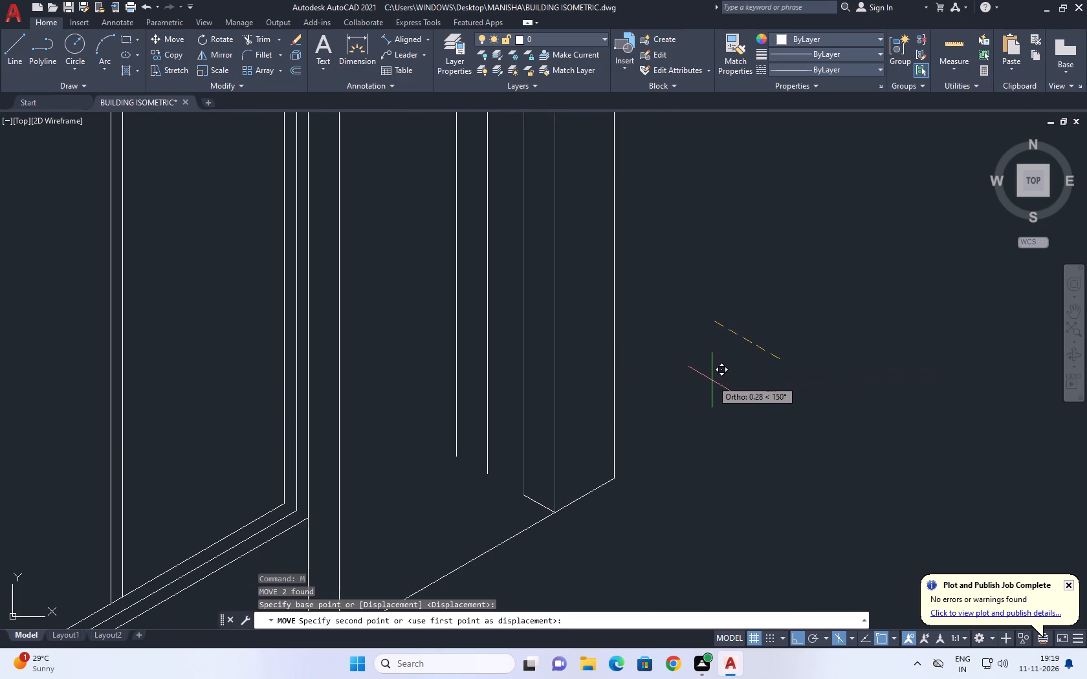
pyautogui.press('F5')
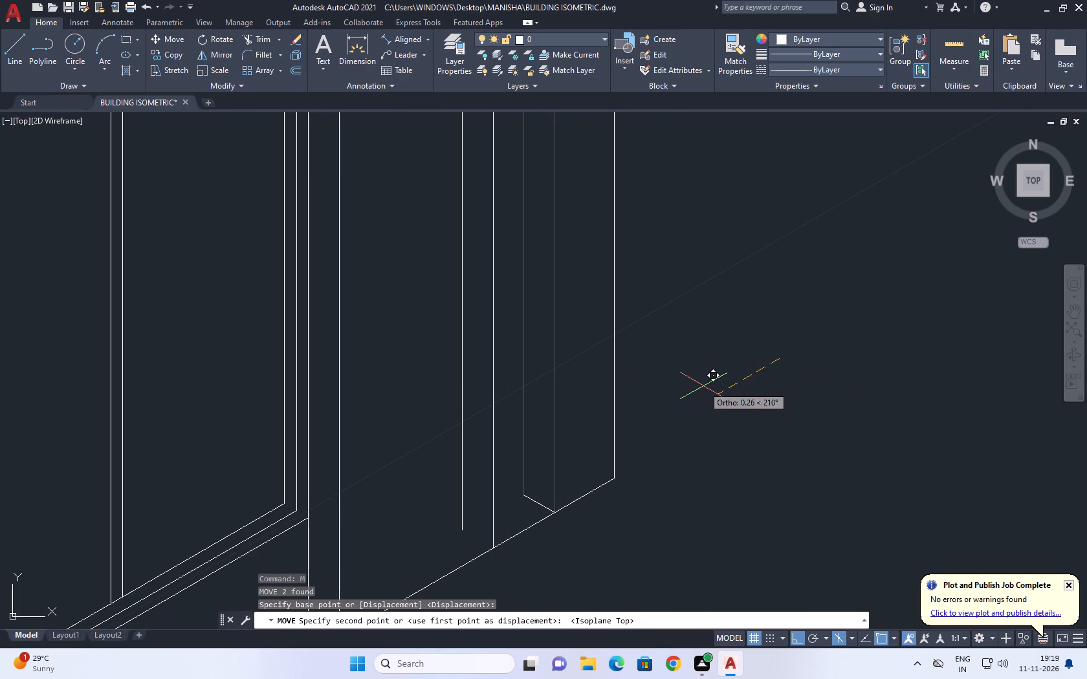
pyautogui.press('0')
pyautogui.write('.15')
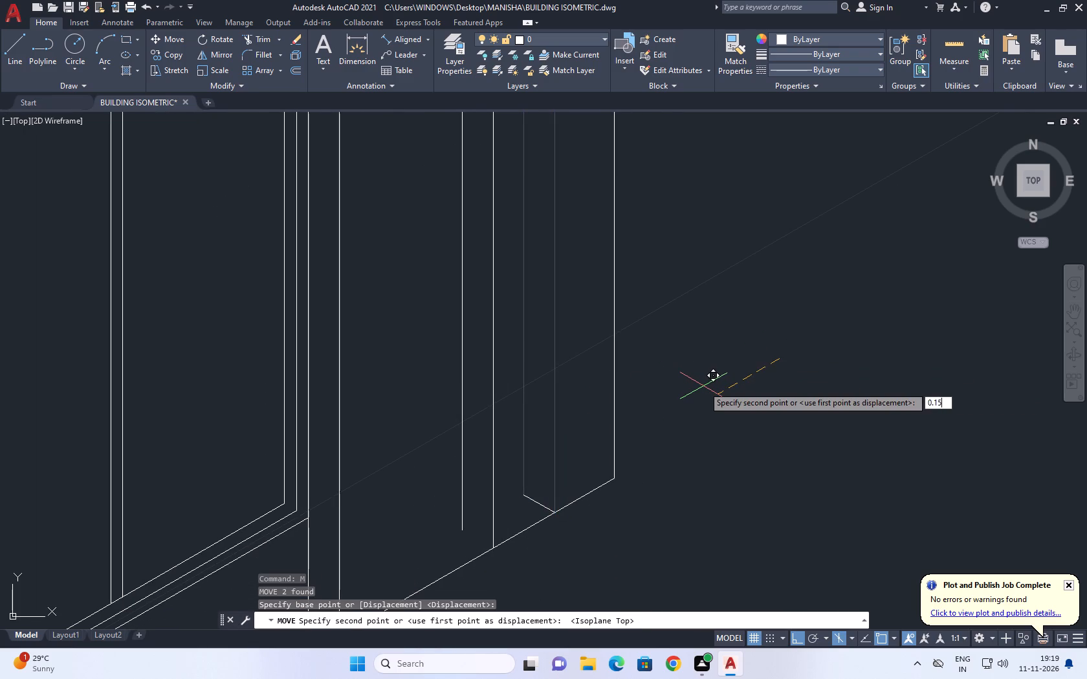
pyautogui.press('Return')
# Move the short joining line along the facade's base edge to the foot of the shifted outer vertical line.
pyautogui.scroll(-1, 710, 387)
pyautogui.scroll(2, 609, 488)
pyautogui.click(606, 413)
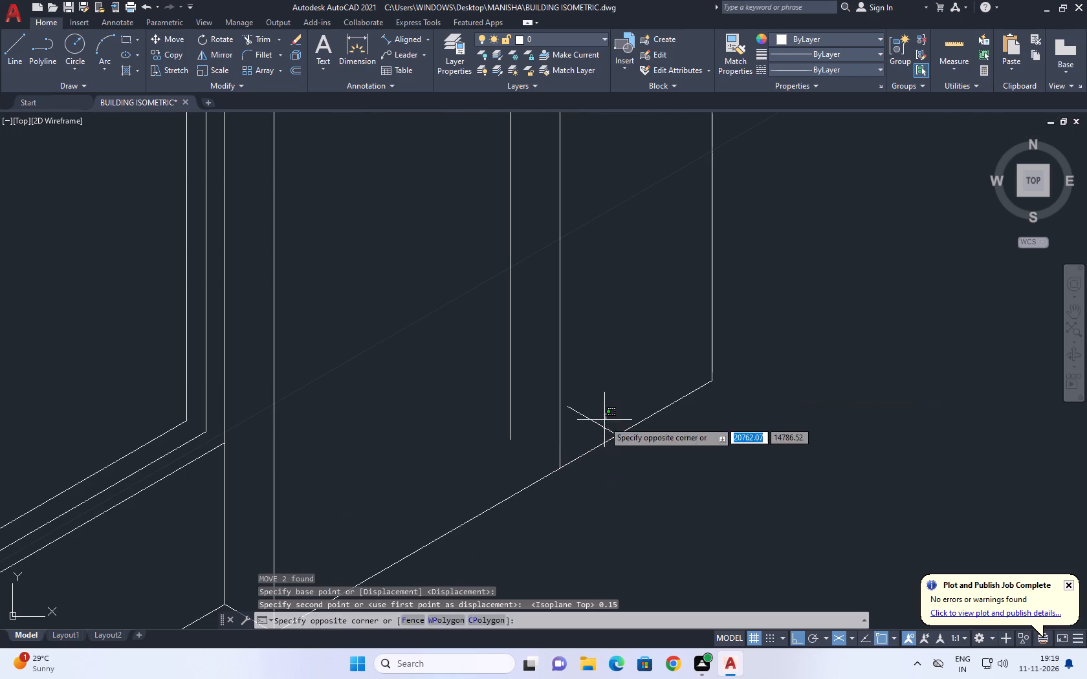
pyautogui.click(591, 429)
pyautogui.press('m')
pyautogui.press('space')
pyautogui.click(620, 437)
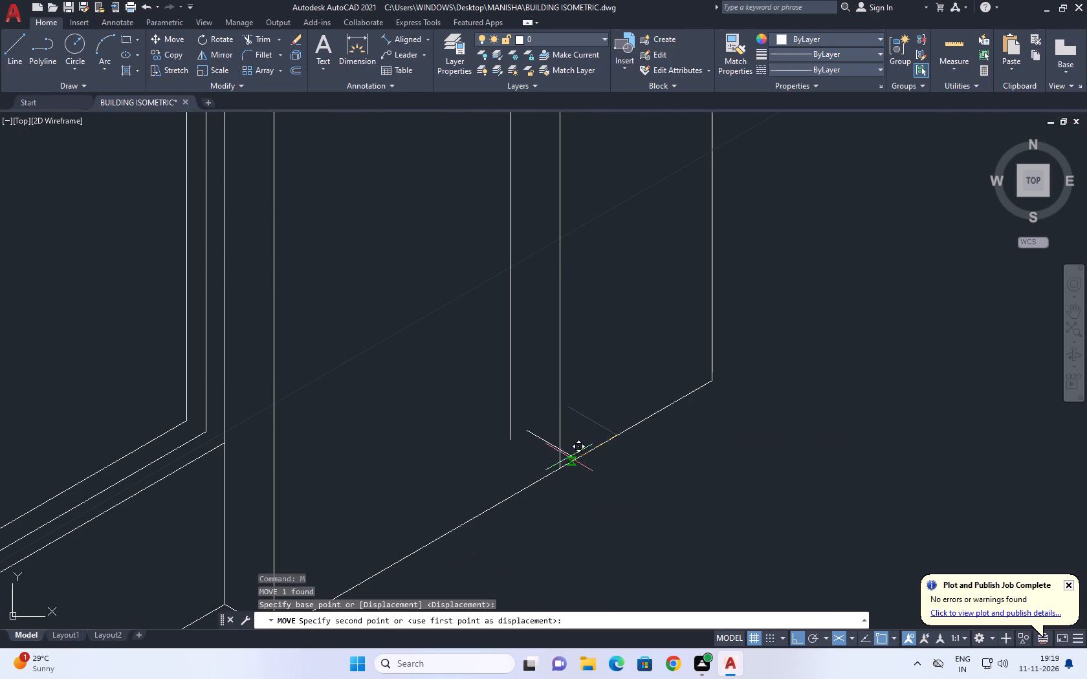
pyautogui.click(562, 469)
# Move the short joining line again so its end snaps exactly onto the lower end of the outer vertical line.
pyautogui.scroll(2, 479, 445)
pyautogui.scroll(3, 633, 514)
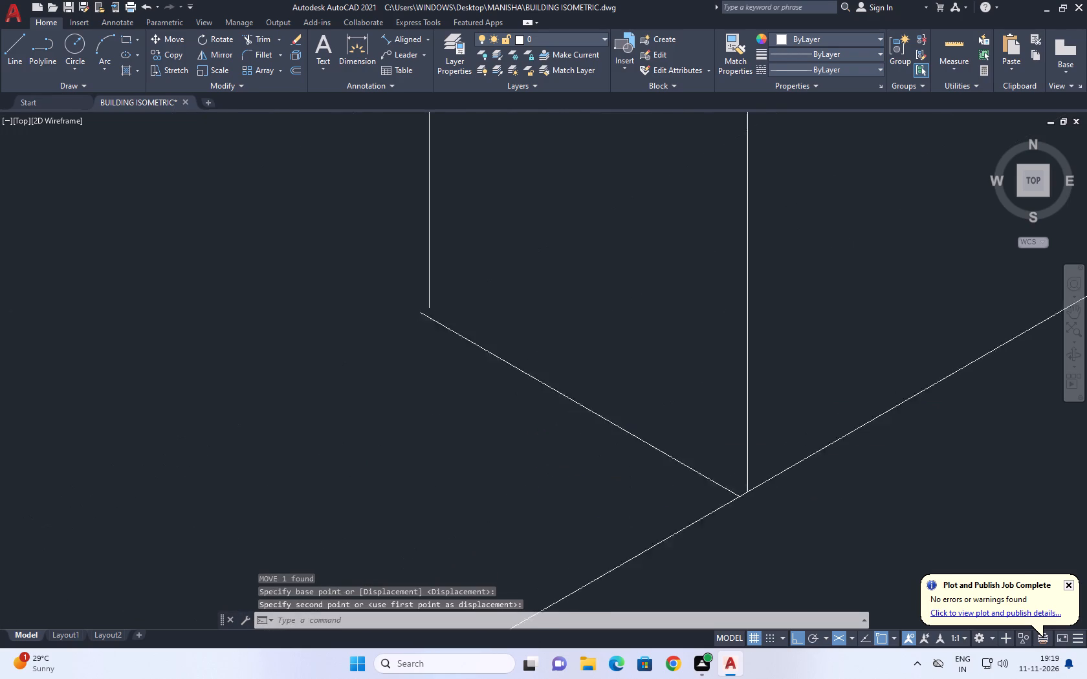
pyautogui.click(701, 441)
pyautogui.moveTo(651, 380); pyautogui.dragTo(635, 371)
pyautogui.moveTo(587, 411); pyautogui.dragTo(497, 413, button='middle')
pyautogui.press('m')
pyautogui.press('space')
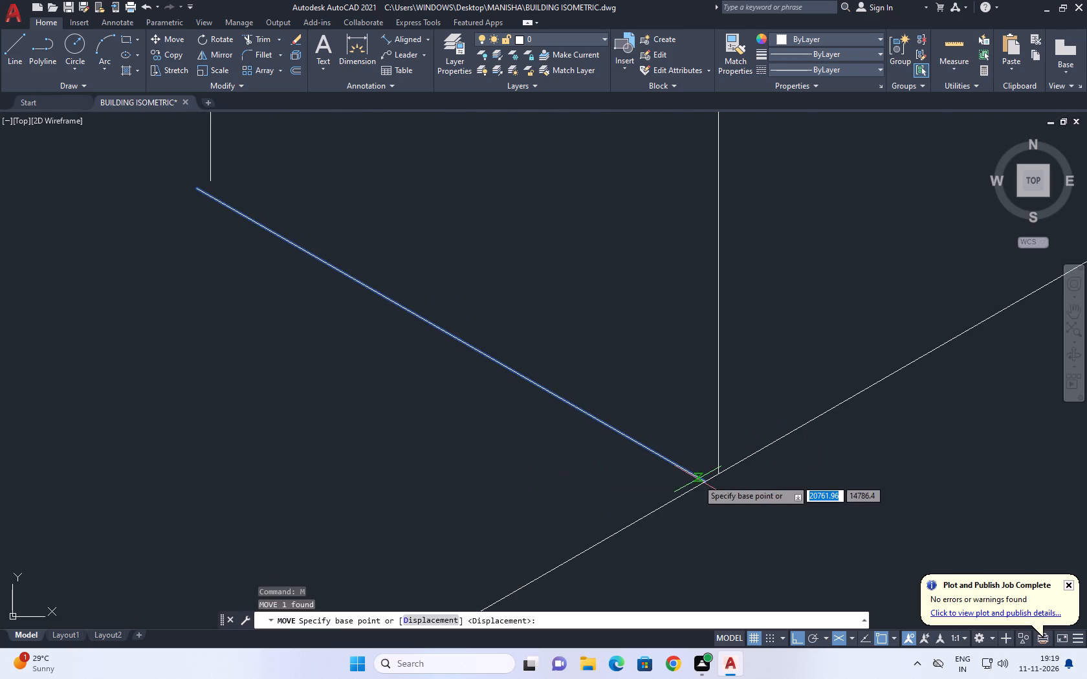
pyautogui.click(703, 481)
pyautogui.click(717, 475)
pyautogui.scroll(-4, 502, 330)
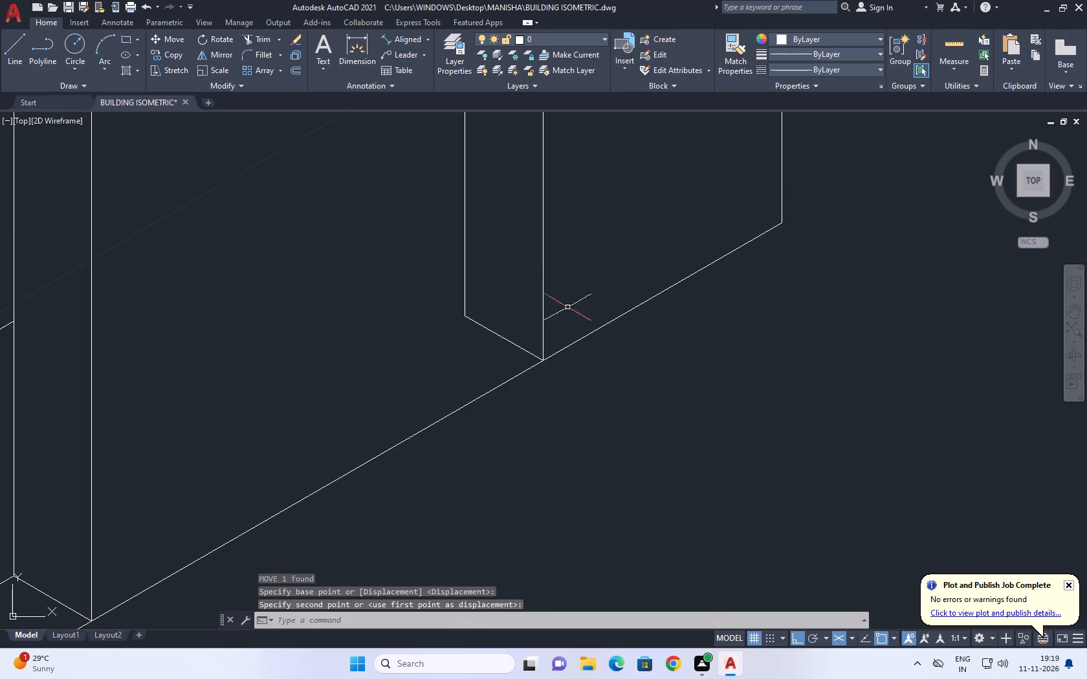
# Move the large ground-floor glazing frame with its far jamb from the jamb's base corner to the foot of the shifted outer vertical line.
pyautogui.moveTo(559, 303); pyautogui.dragTo(598, 438, button='middle')
pyautogui.scroll(-5, 600, 443)
pyautogui.scroll(4, 622, 160)
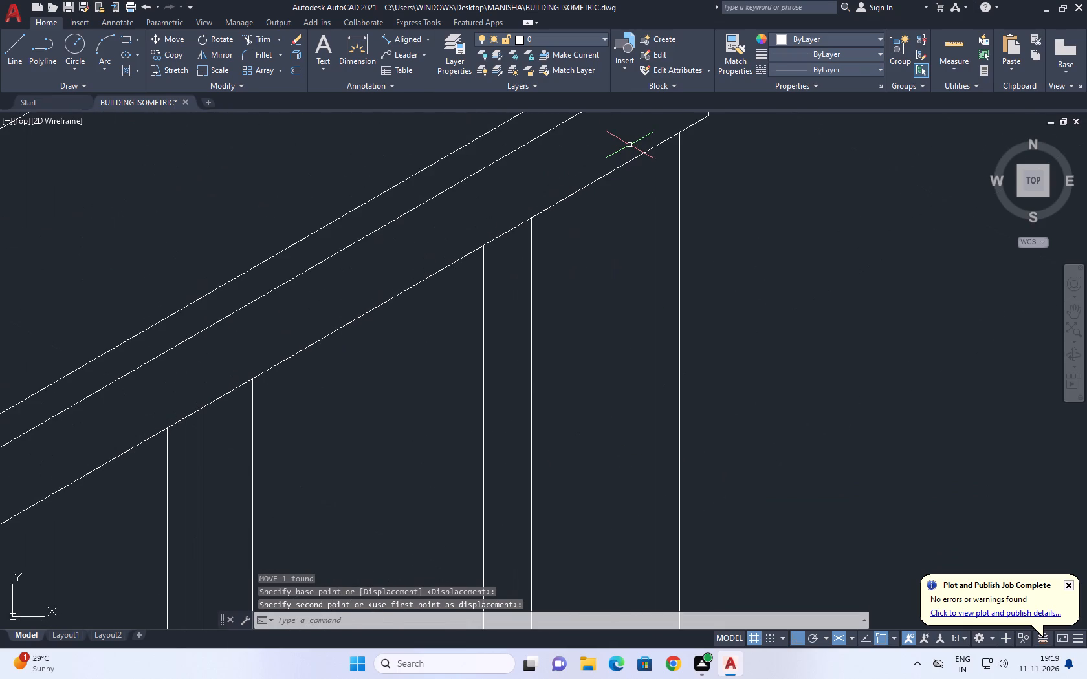
pyautogui.scroll(-5, 626, 160)
pyautogui.scroll(1, 598, 372)
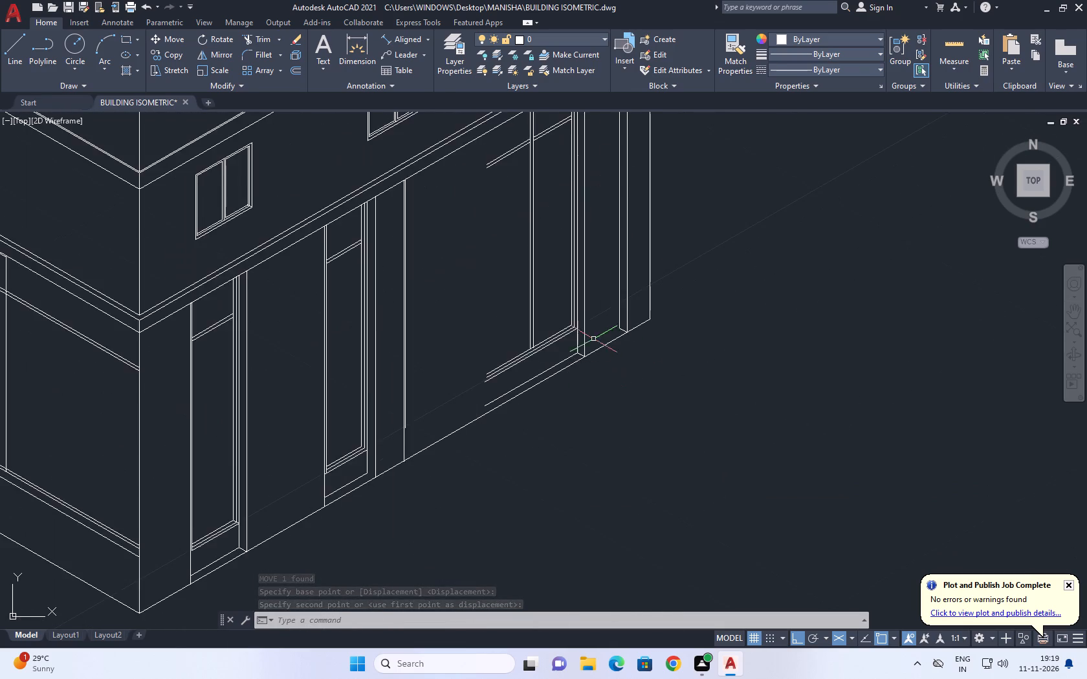
pyautogui.scroll(1, 593, 336)
pyautogui.click(599, 247)
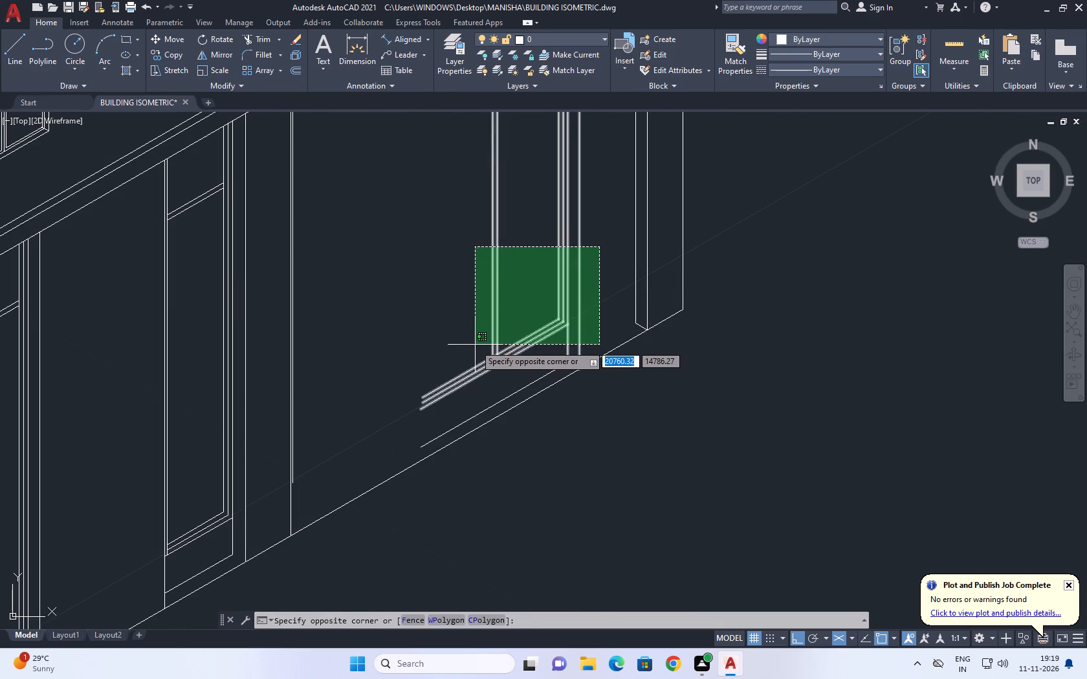
pyautogui.click(467, 341)
pyautogui.scroll(3, 531, 398)
pyautogui.click(519, 378)
pyautogui.moveTo(458, 326); pyautogui.dragTo(451, 326)
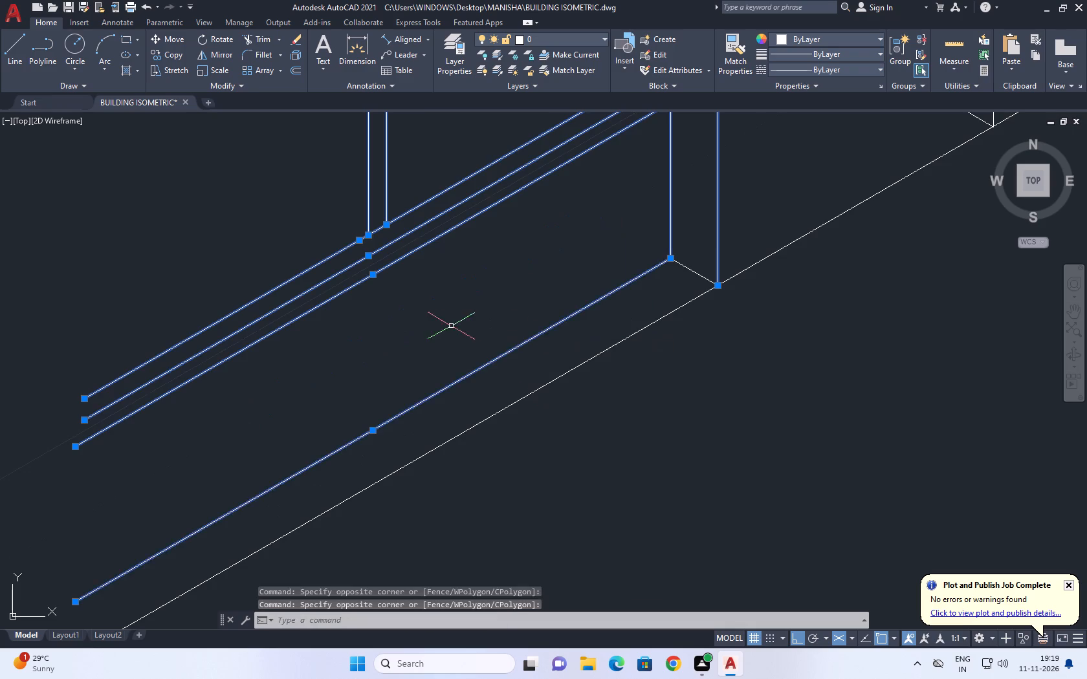
pyautogui.scroll(2, 681, 294)
pyautogui.moveTo(713, 253); pyautogui.dragTo(697, 237)
pyautogui.moveTo(573, 173); pyautogui.dragTo(539, 171)
pyautogui.scroll(-8, 564, 235)
pyautogui.moveTo(656, 240); pyautogui.dragTo(656, 244, button='middle')
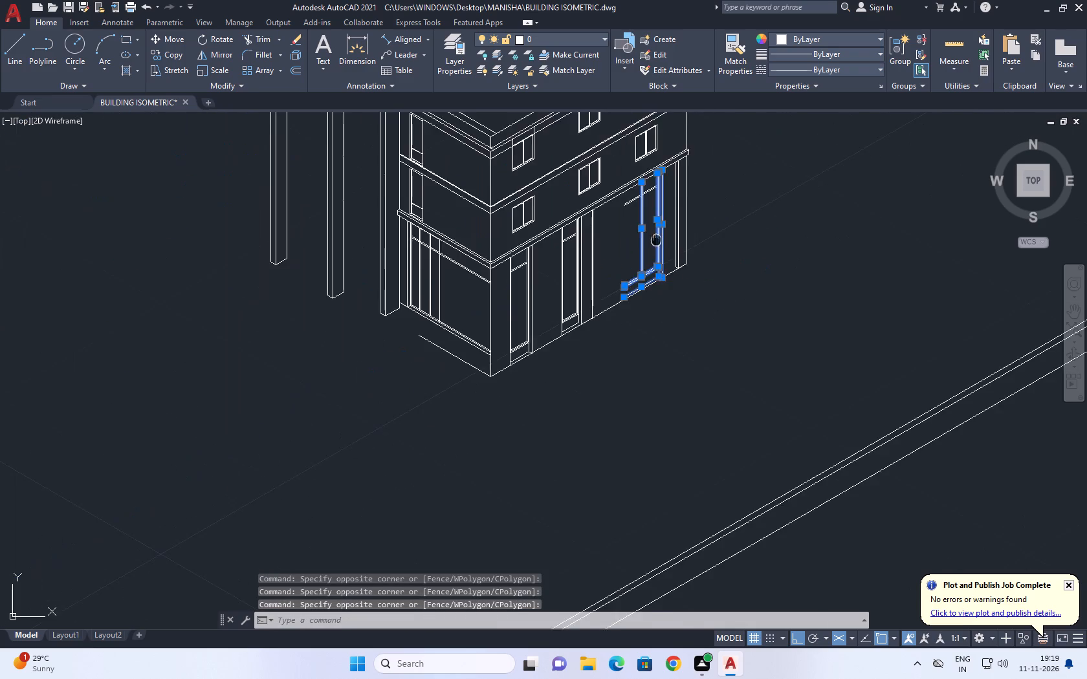
pyautogui.moveTo(656, 244); pyautogui.dragTo(671, 339, button='middle')
pyautogui.scroll(5, 664, 303)
pyautogui.moveTo(685, 245); pyautogui.dragTo(670, 224)
pyautogui.click(605, 174)
pyautogui.click(577, 304)
pyautogui.moveTo(525, 270); pyautogui.dragTo(501, 277)
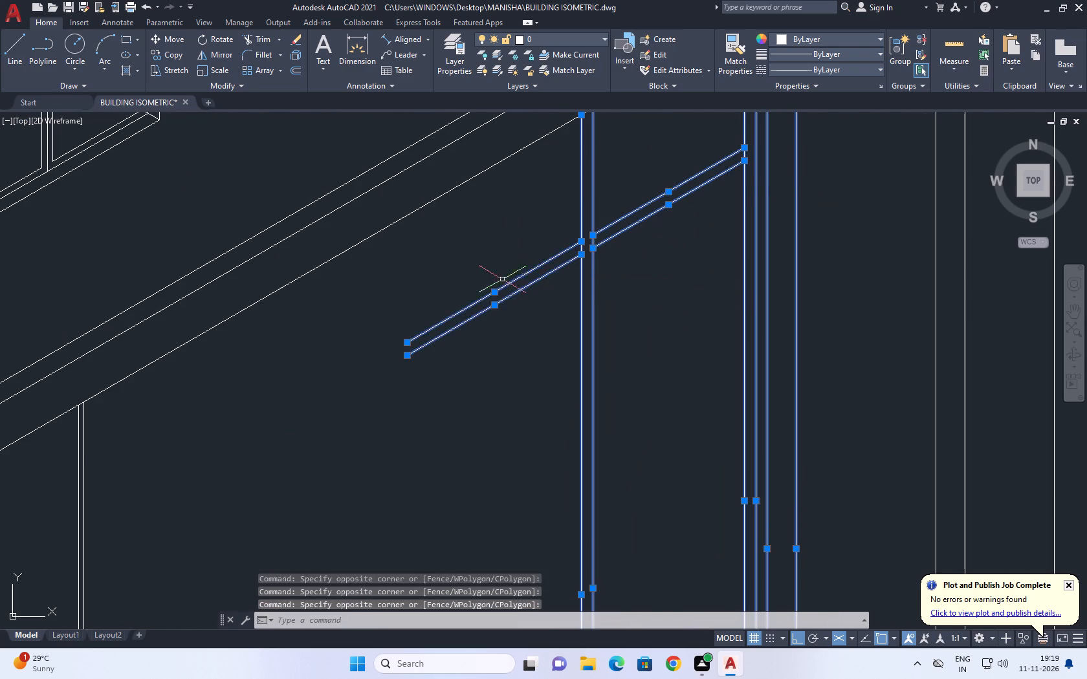
pyautogui.scroll(-3, 531, 284)
pyautogui.moveTo(664, 267); pyautogui.dragTo(659, 277, button='middle')
pyautogui.write('M')
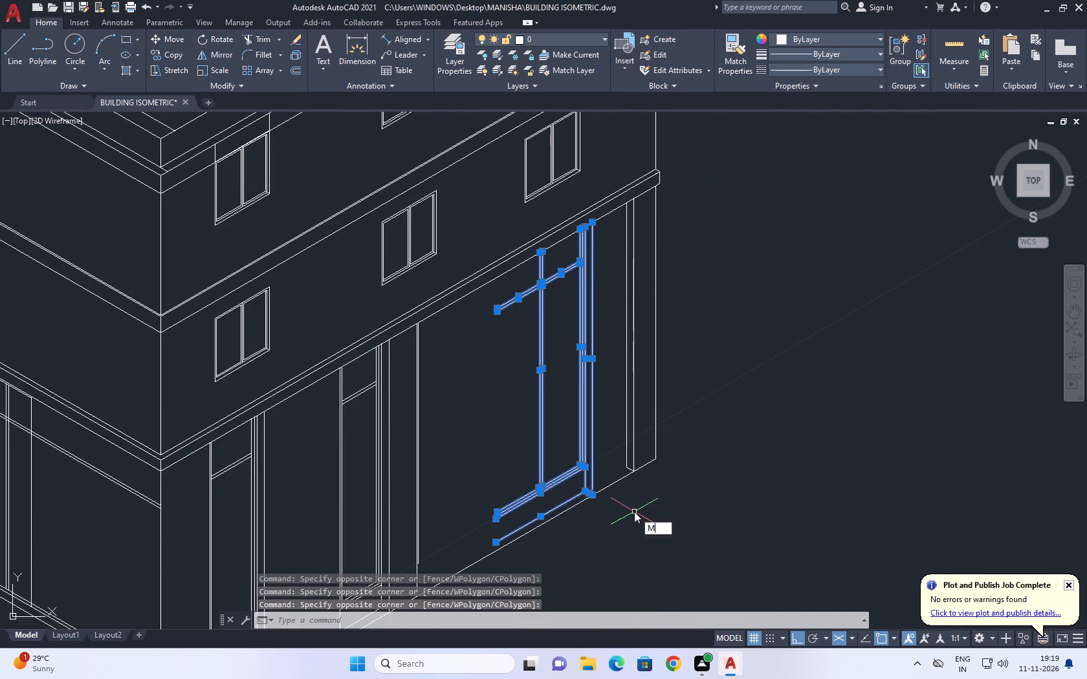
pyautogui.press('space')
pyautogui.scroll(4, 626, 508)
pyautogui.click(509, 465)
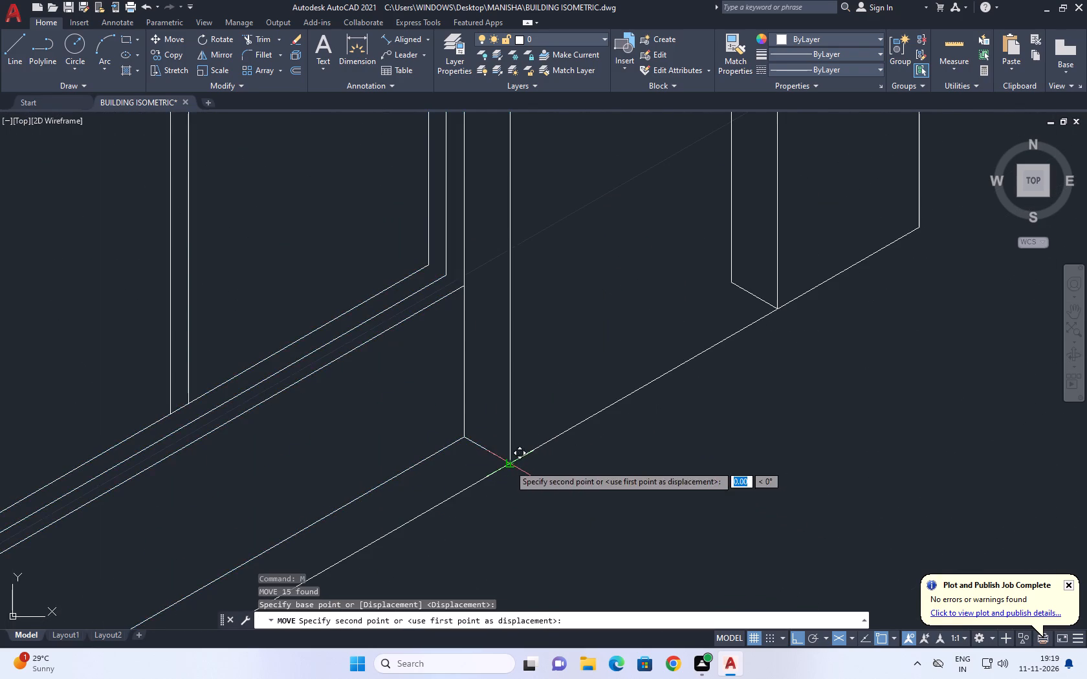
pyautogui.click(774, 307)
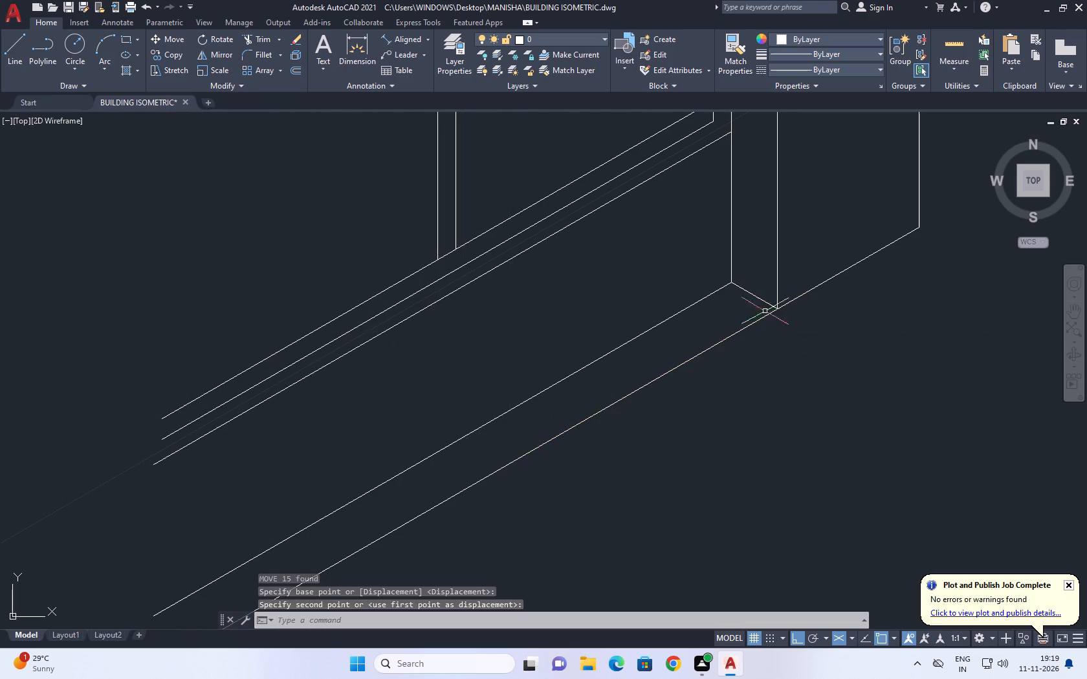
# Erase the overlapping outer vertical line and the overlapping short joining line at the moved frame's far jamb.
pyautogui.moveTo(772, 258); pyautogui.dragTo(738, 378, button='middle')
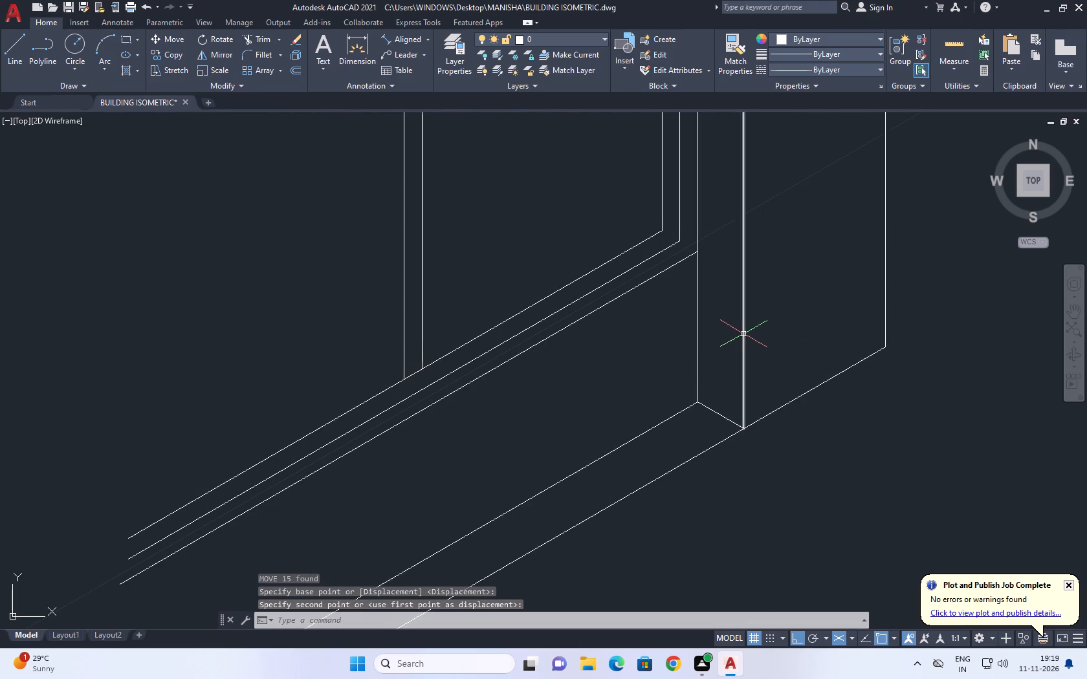
pyautogui.click(743, 336)
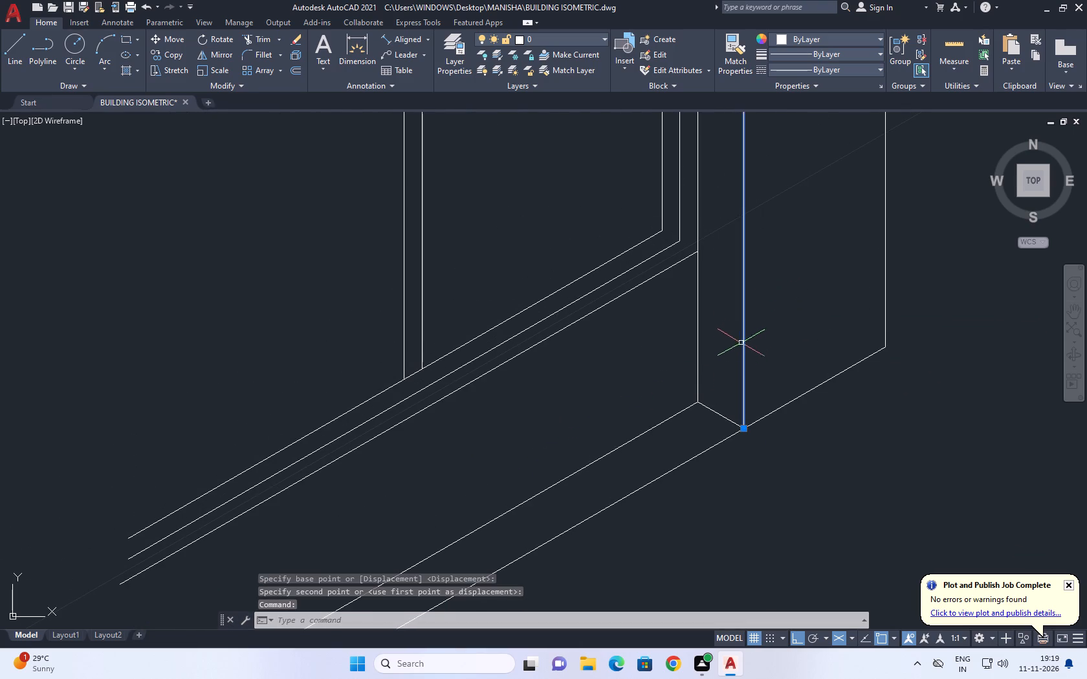
pyautogui.press('Delete')
pyautogui.click(712, 411)
pyautogui.press('Delete')
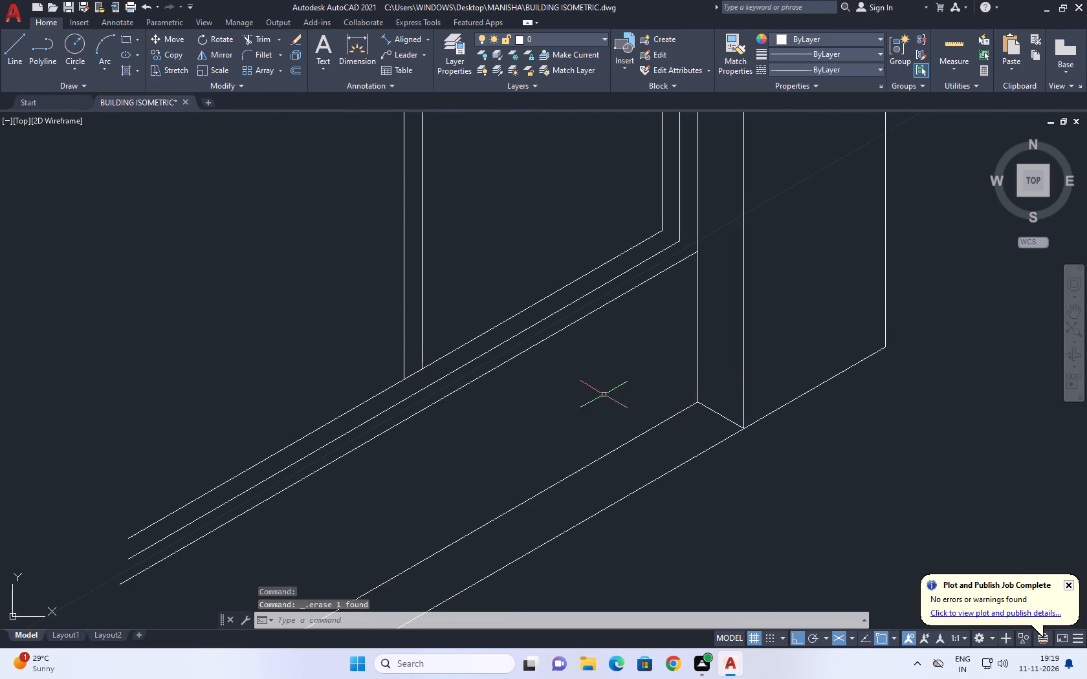
# Draw a vertical line from the underside of the band above the ground floor past the base edge, in the blank wall beside the large glazing frame.
pyautogui.scroll(-3, 622, 398)
pyautogui.moveTo(663, 299); pyautogui.dragTo(668, 410, button='middle')
pyautogui.scroll(-1, 661, 355)
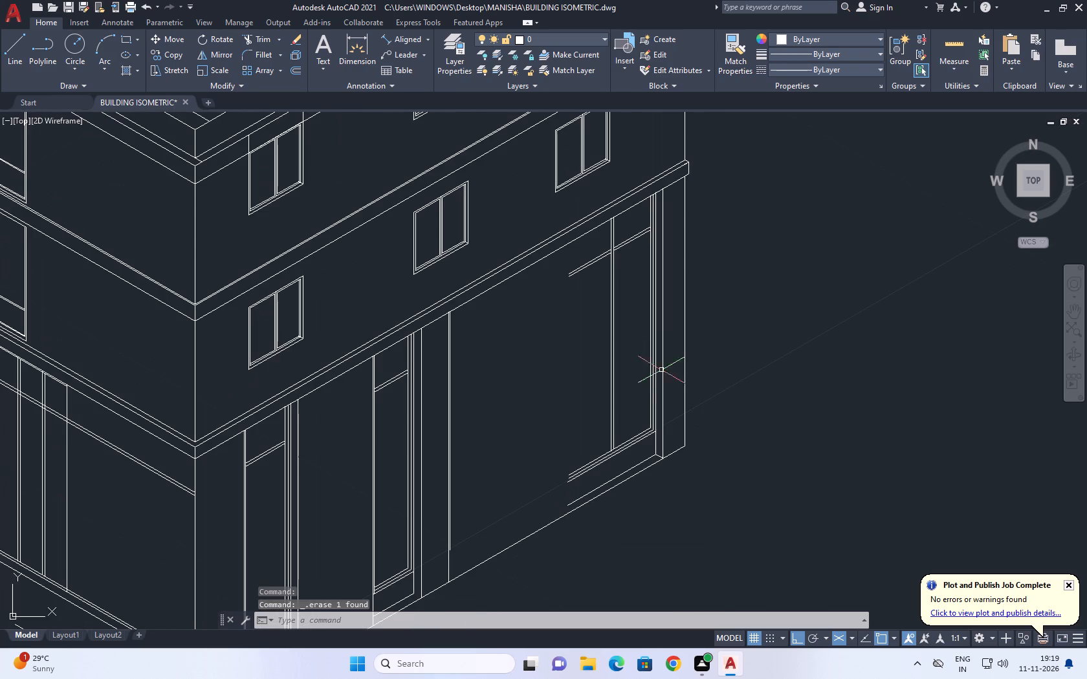
pyautogui.moveTo(576, 352); pyautogui.dragTo(610, 409, button='middle')
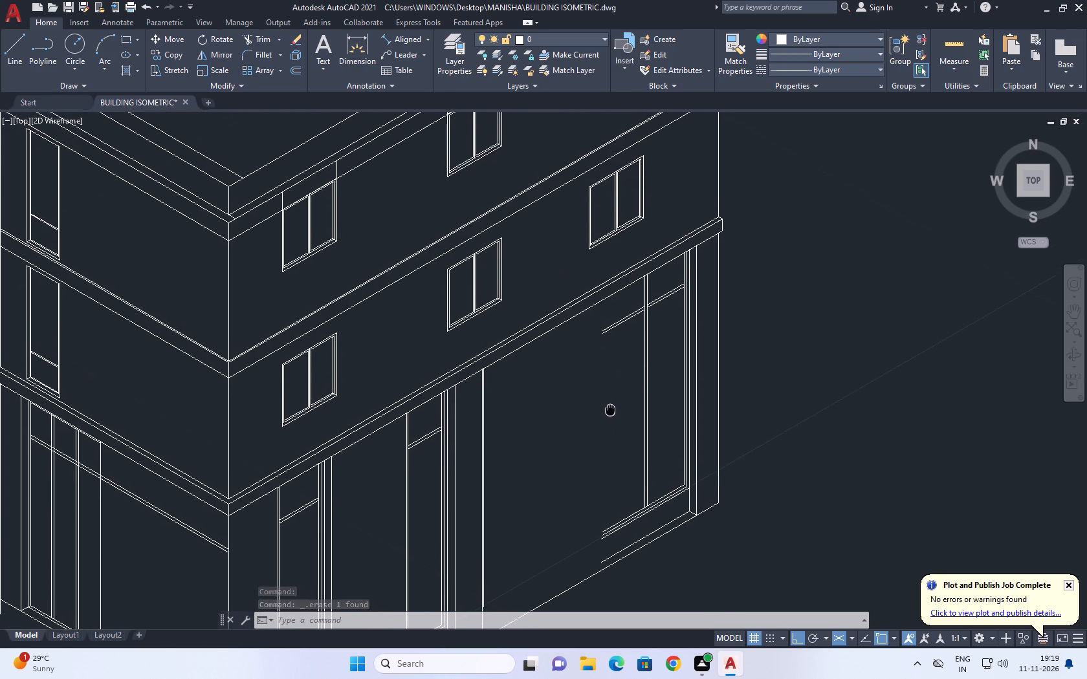
pyautogui.moveTo(610, 409); pyautogui.dragTo(611, 410, button='middle')
pyautogui.press('l')
pyautogui.press('space')
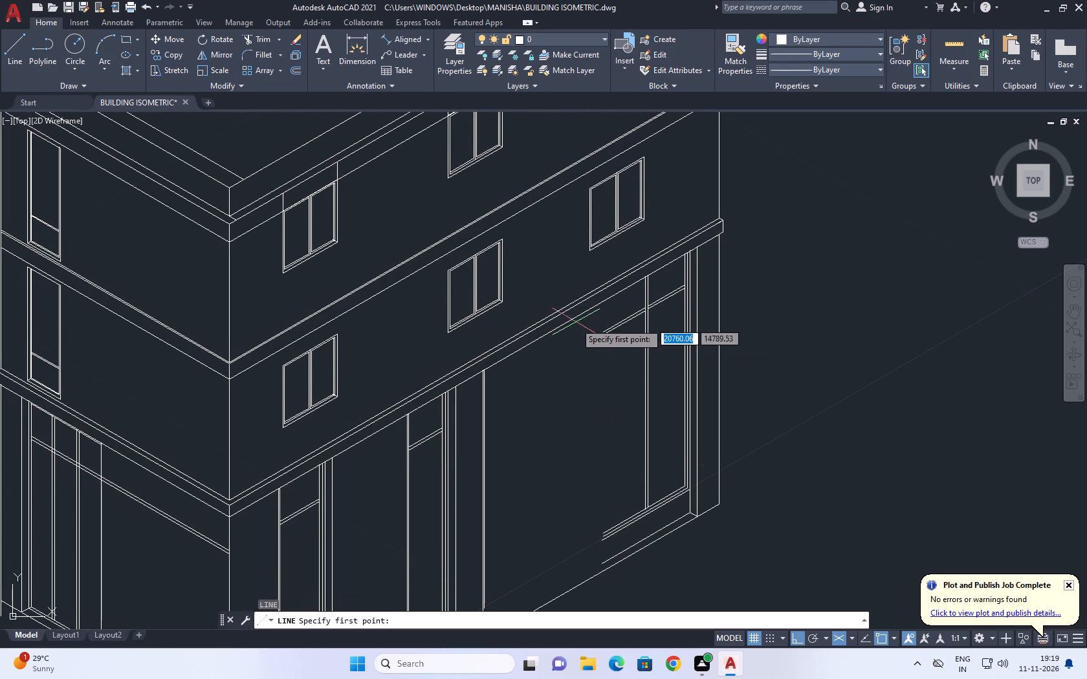
pyautogui.click(561, 330)
pyautogui.moveTo(566, 499); pyautogui.dragTo(561, 486, button='middle')
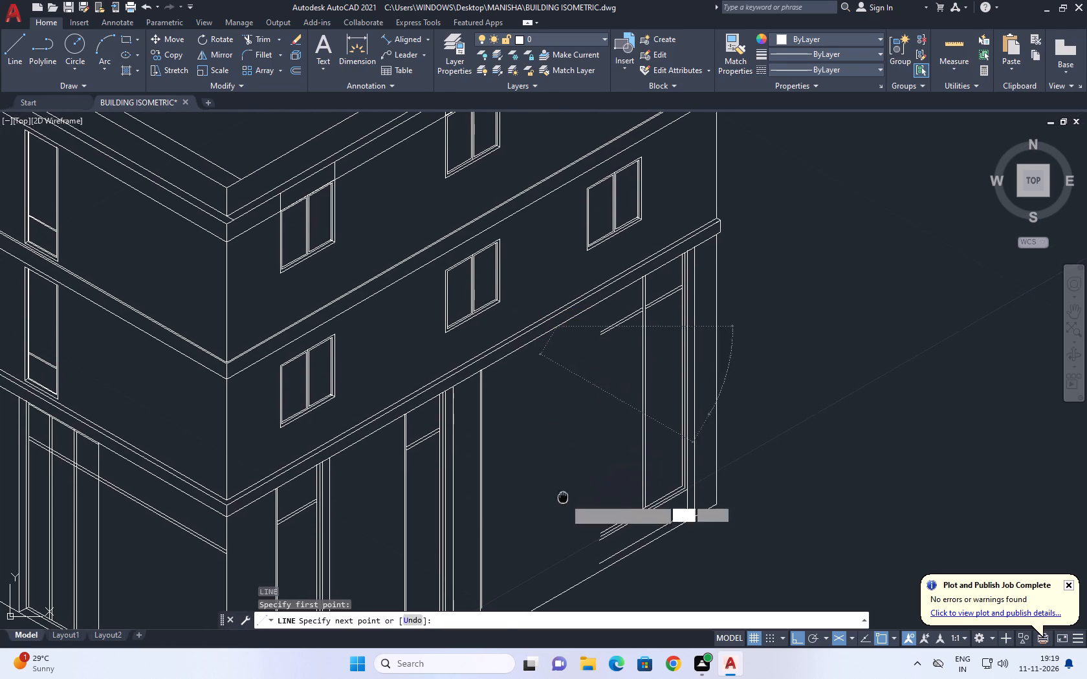
pyautogui.moveTo(561, 486); pyautogui.dragTo(562, 433, button='middle')
pyautogui.press('F5')
pyautogui.moveTo(556, 504); pyautogui.dragTo(565, 365, button='middle')
pyautogui.click(593, 444)
pyautogui.press('Escape')
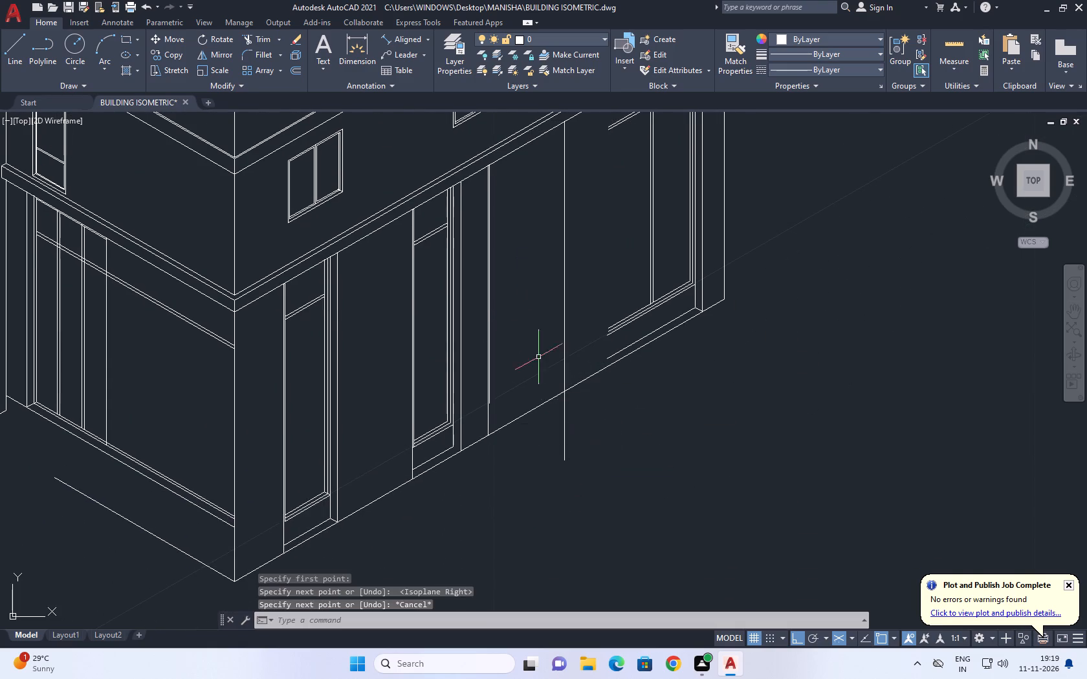
# Examine the long facade's ground-floor openings and jambs around the new vertical line.
pyautogui.scroll(-1, 493, 274)
pyautogui.moveTo(493, 274); pyautogui.dragTo(493, 330, button='middle')
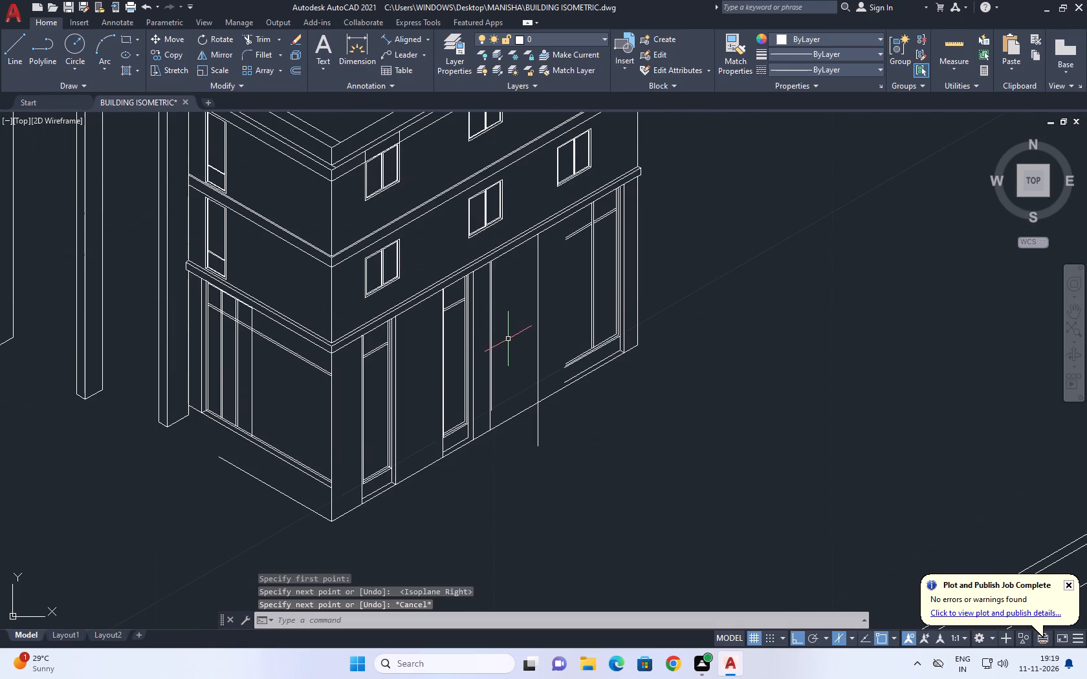
pyautogui.moveTo(501, 380); pyautogui.dragTo(495, 359, button='middle')
pyautogui.scroll(1, 495, 356)
pyautogui.moveTo(476, 300); pyautogui.dragTo(475, 308, button='middle')
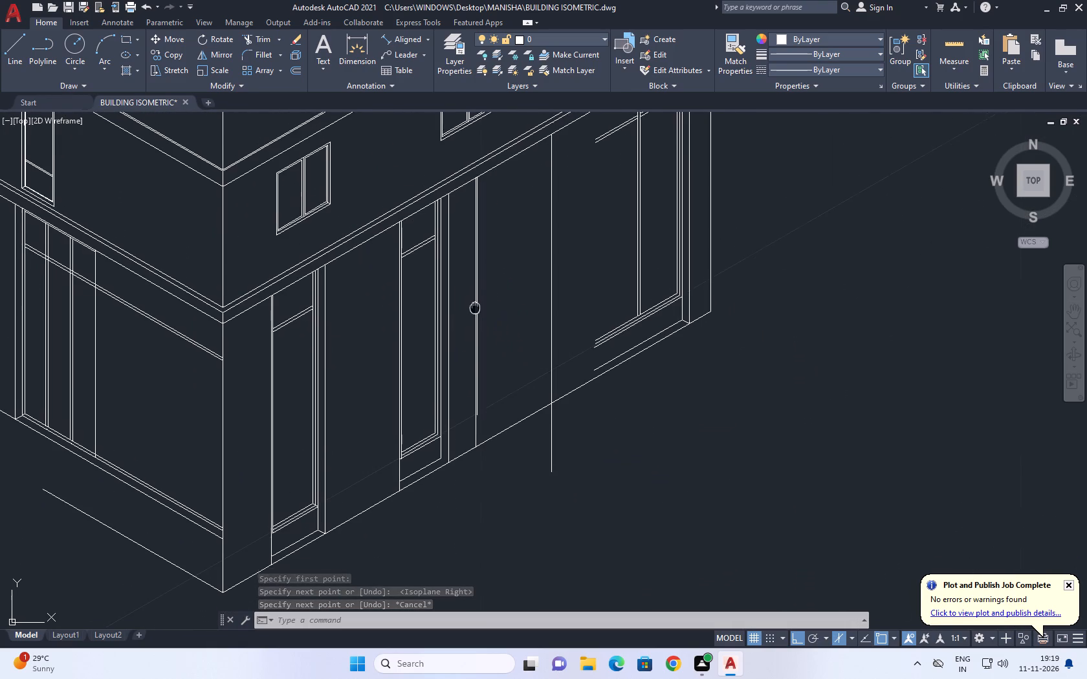
pyautogui.moveTo(475, 308); pyautogui.dragTo(481, 329, button='middle')
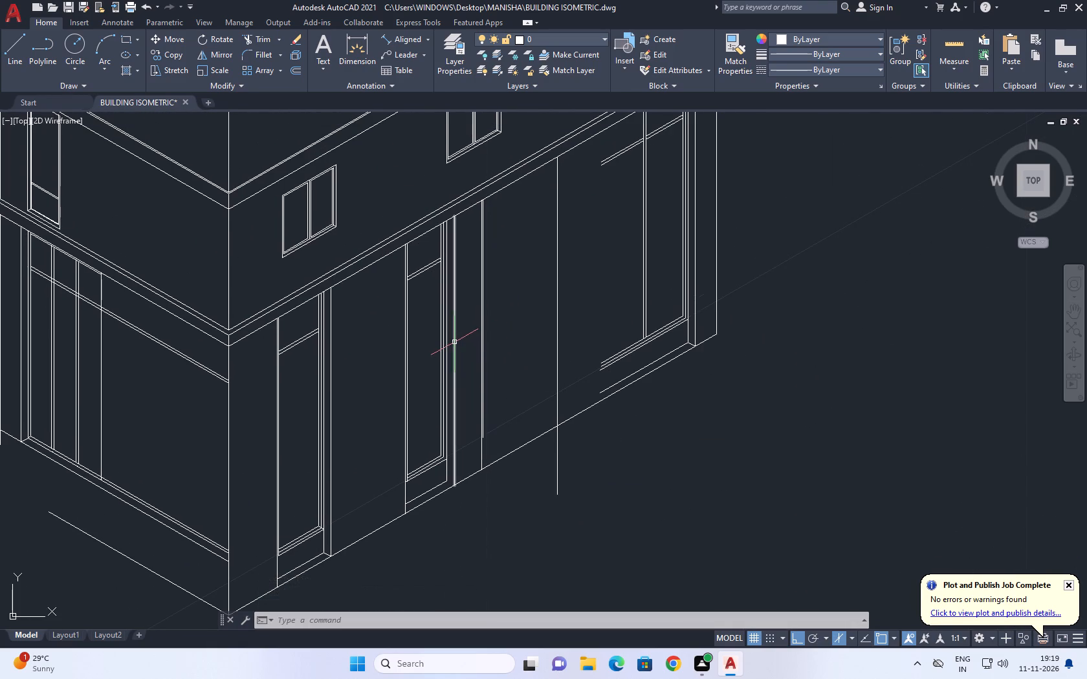
pyautogui.scroll(1, 489, 257)
pyautogui.moveTo(485, 261); pyautogui.dragTo(490, 318, button='middle')
pyautogui.scroll(-1, 489, 319)
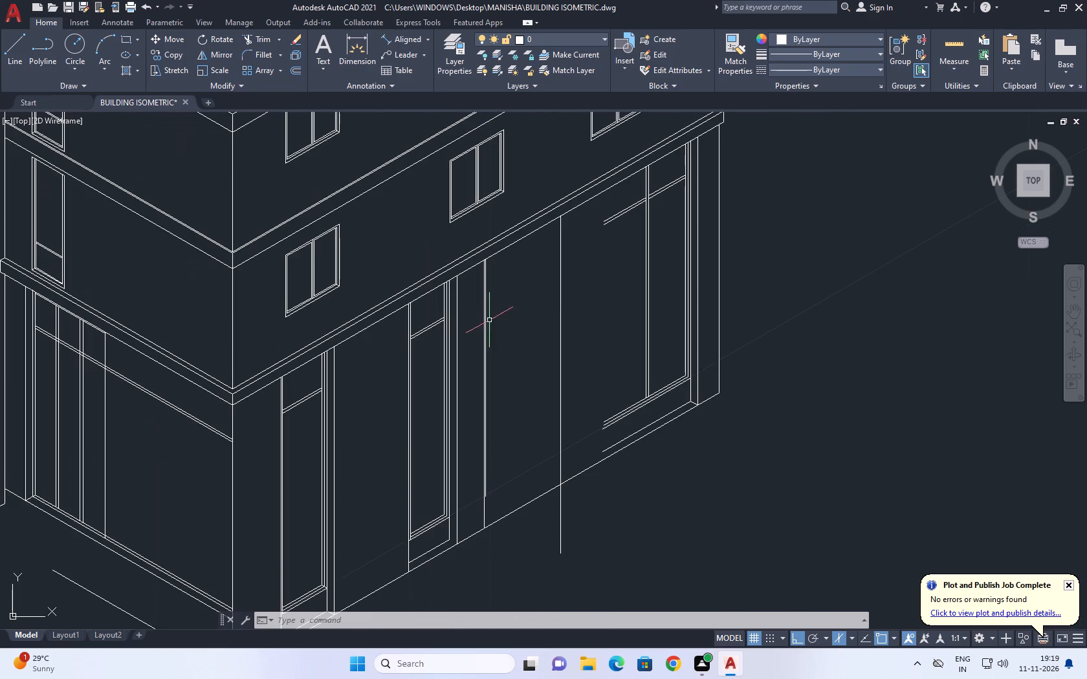
pyautogui.moveTo(592, 275); pyautogui.dragTo(585, 307, button='middle')
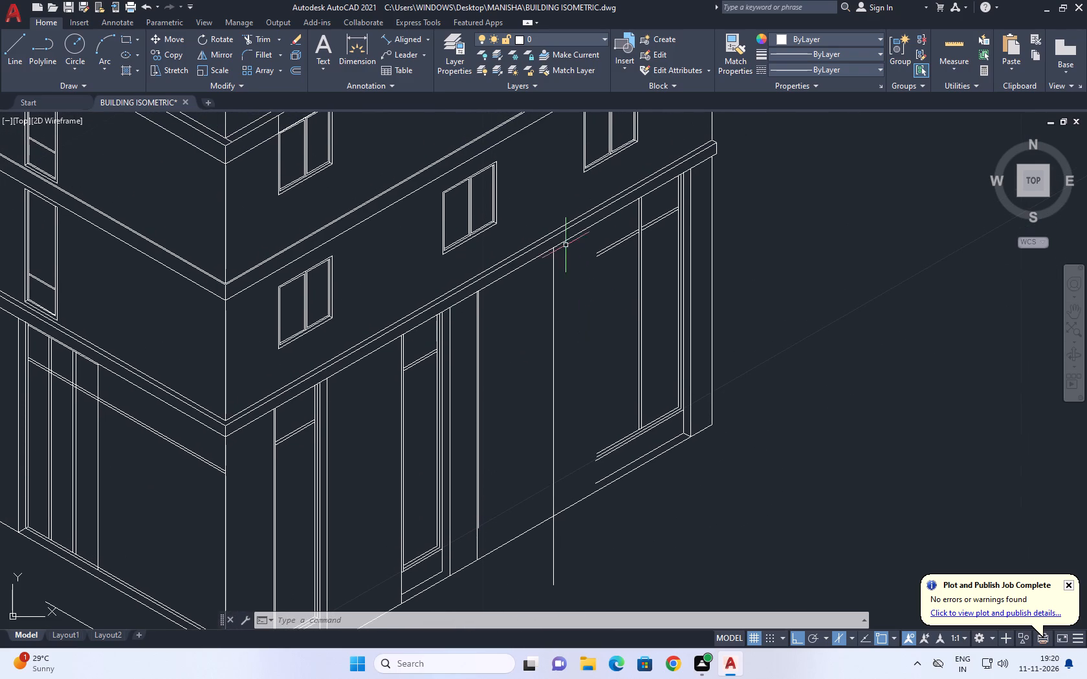
# Move the new vertical line in the blank wall about 0.36 along the 30° facade direction toward the large glazing frame.
pyautogui.scroll(1, 575, 264)
pyautogui.moveTo(575, 275); pyautogui.dragTo(547, 288)
pyautogui.moveTo(461, 325); pyautogui.dragTo(472, 333)
pyautogui.press('Escape')
pyautogui.moveTo(559, 301); pyautogui.dragTo(549, 305)
pyautogui.moveTo(529, 323); pyautogui.dragTo(523, 329)
pyautogui.moveTo(582, 339); pyautogui.dragTo(586, 327, button='middle')
pyautogui.press('m')
pyautogui.press('space')
pyautogui.click(587, 326)
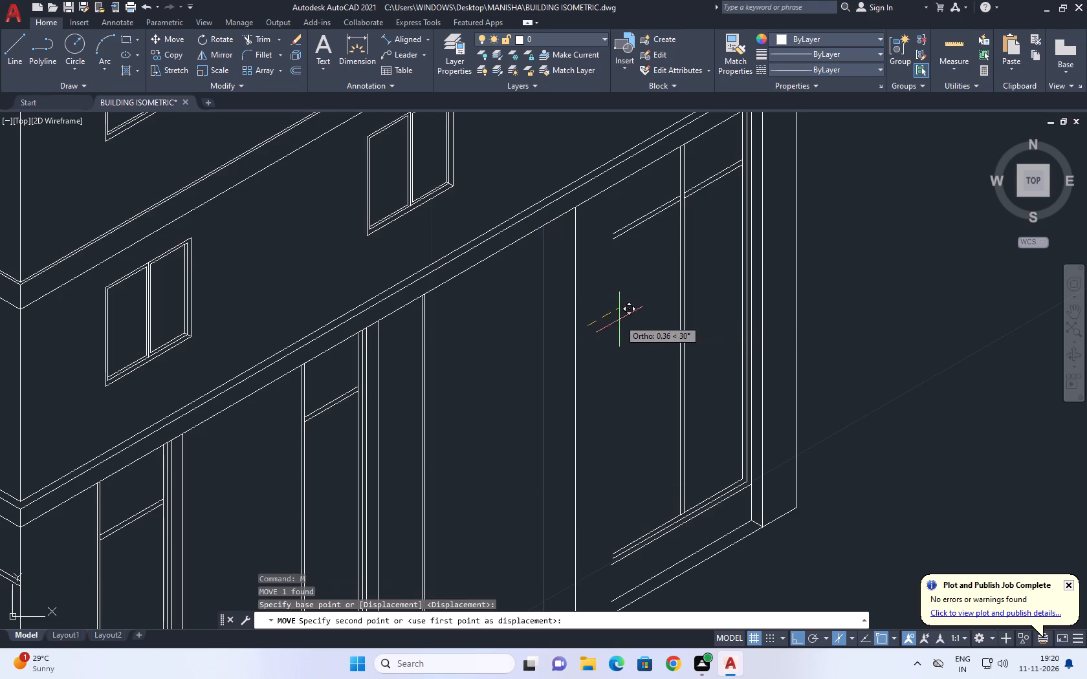
pyautogui.click(619, 319)
# Extend the large glazing's transom, sill and recessed base lines to the moved vertical line.
pyautogui.moveTo(606, 357); pyautogui.dragTo(594, 330, button='middle')
pyautogui.write('EX')
pyautogui.press('space')
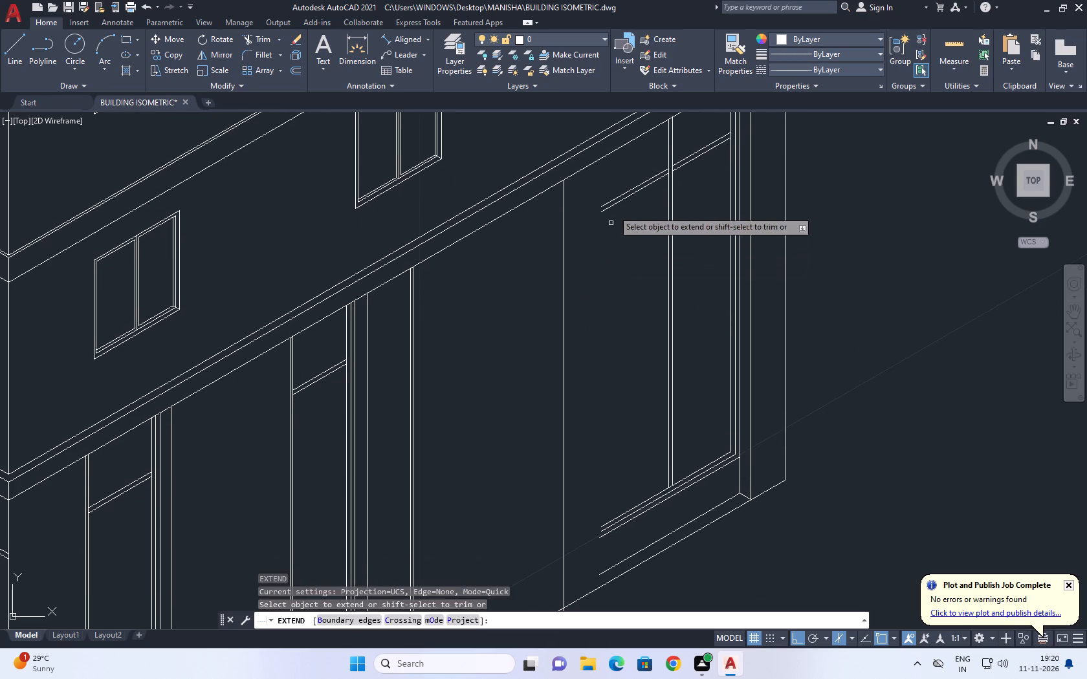
pyautogui.click(622, 180)
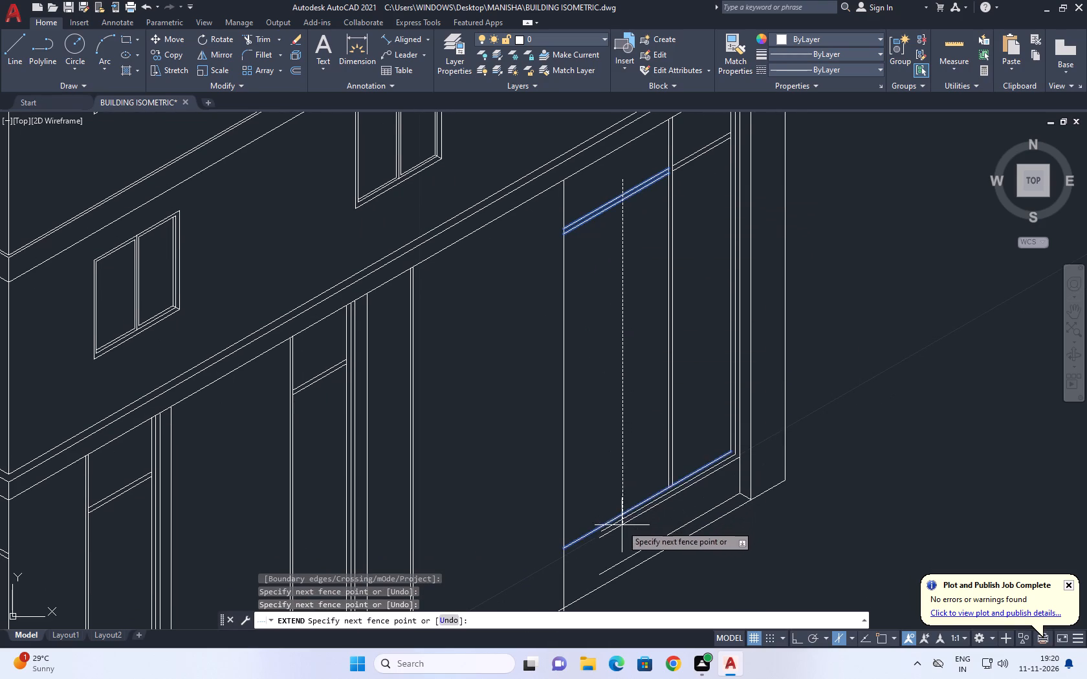
pyautogui.click(615, 533)
pyautogui.moveTo(621, 469); pyautogui.dragTo(596, 362, button='middle')
pyautogui.click(597, 455)
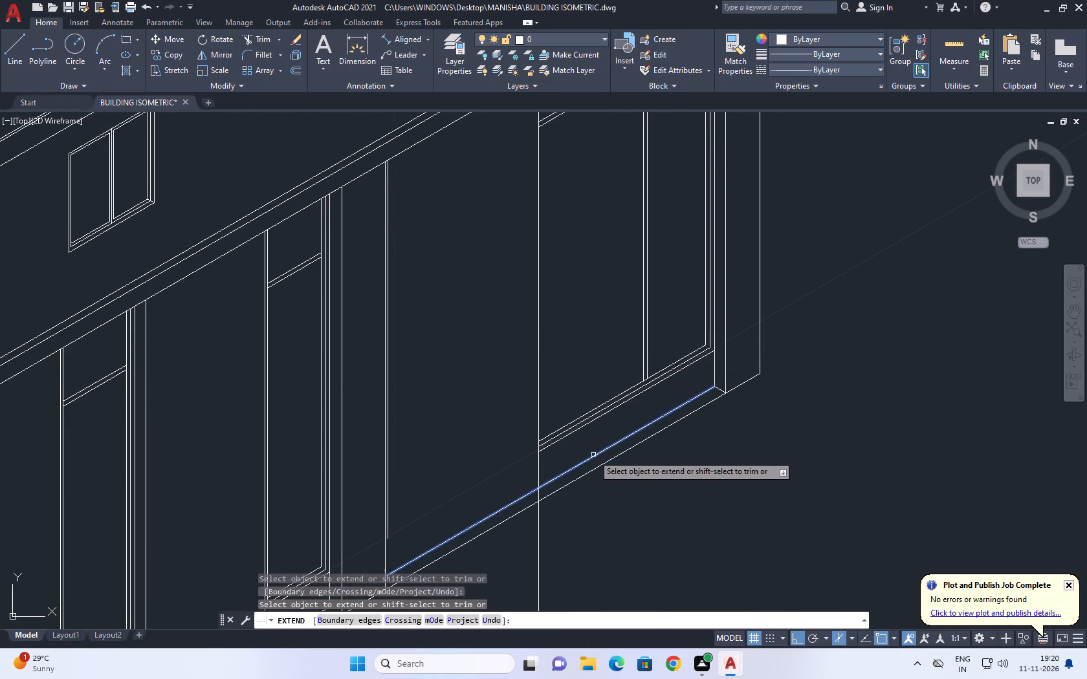
pyautogui.press('Escape')
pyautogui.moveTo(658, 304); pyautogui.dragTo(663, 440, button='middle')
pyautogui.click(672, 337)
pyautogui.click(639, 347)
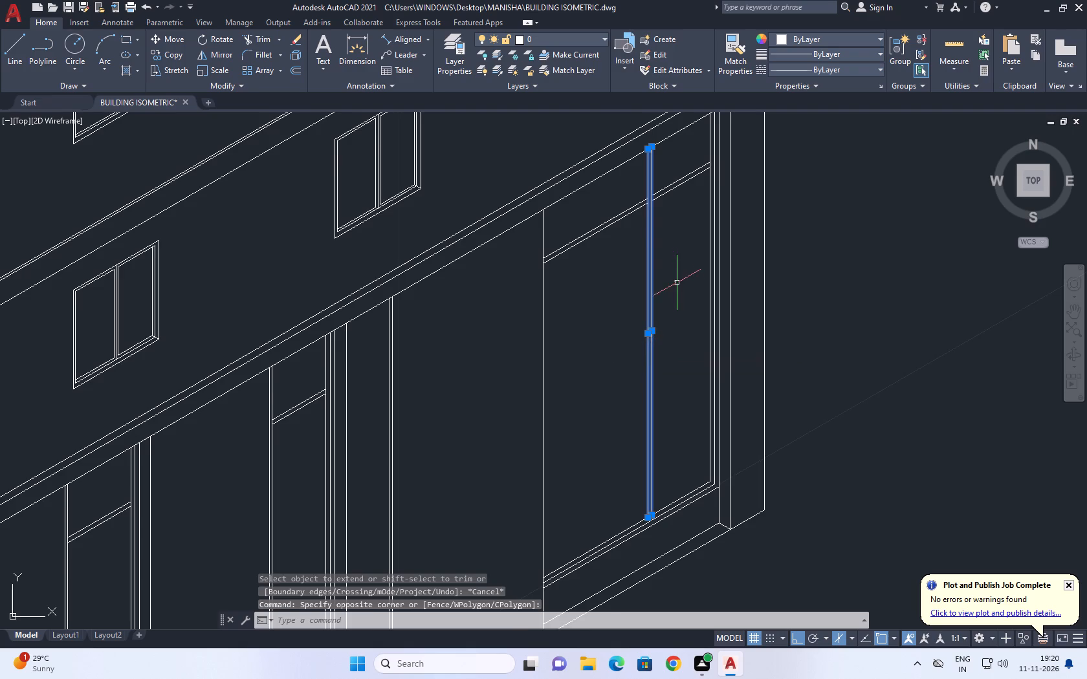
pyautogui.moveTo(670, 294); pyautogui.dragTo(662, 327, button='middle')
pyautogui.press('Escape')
# Extend the large glazing's transom lines across the mullion to the far frame line and along the facade in the other direction.
pyautogui.write('EX')
pyautogui.press('space')
pyautogui.click(591, 241)
pyautogui.click(611, 289)
pyautogui.click(620, 238)
pyautogui.click(626, 277)
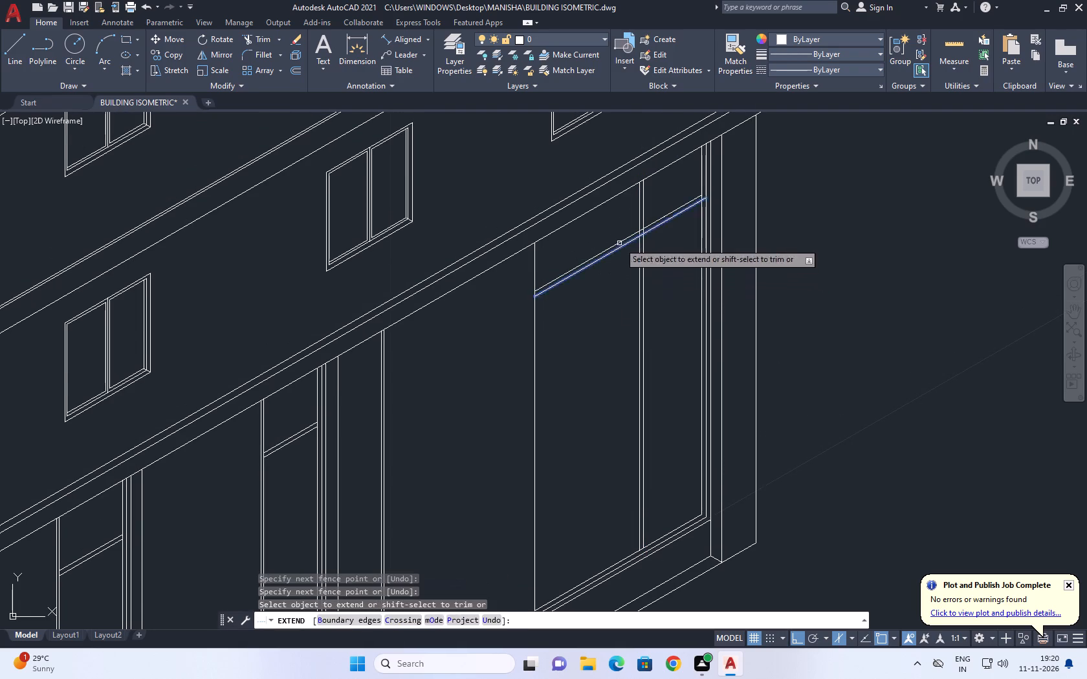
pyautogui.click(611, 236)
pyautogui.moveTo(620, 268); pyautogui.dragTo(621, 275)
pyautogui.press('Escape')
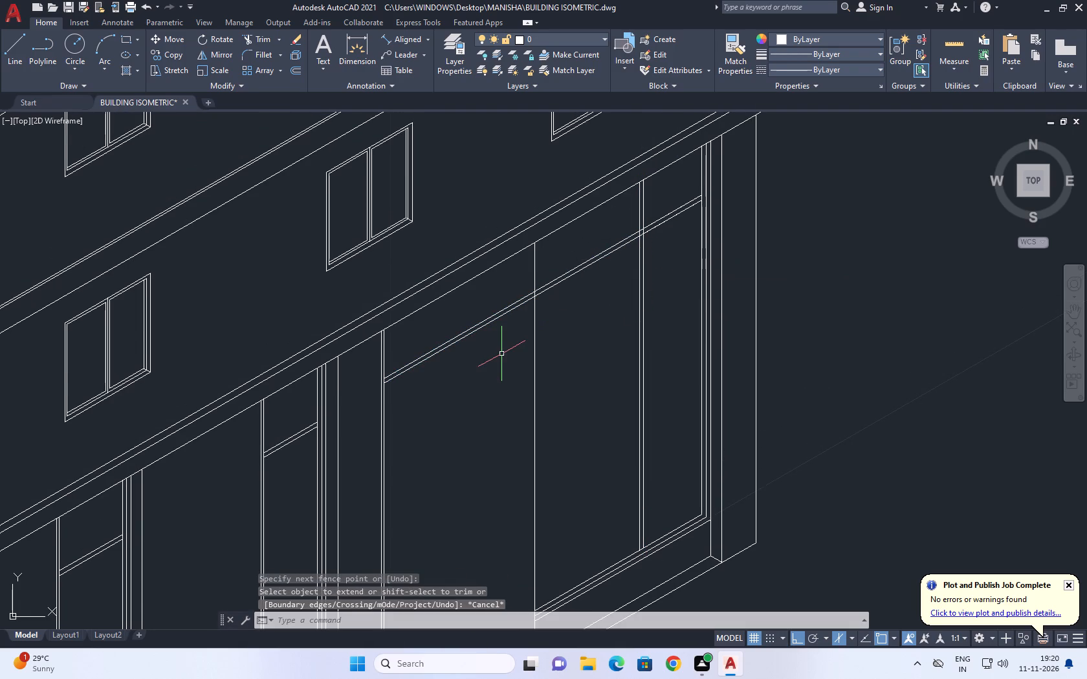
# Trim the transom lines' overrun between the moved vertical line and the next vertical pair along the blank wall.
pyautogui.write('TR')
pyautogui.press('space')
pyautogui.click(478, 303)
pyautogui.click(485, 376)
pyautogui.press('Escape')
# Move the large glazing's two mullion lines along the transom to the transom's midpoint.
pyautogui.click(648, 293)
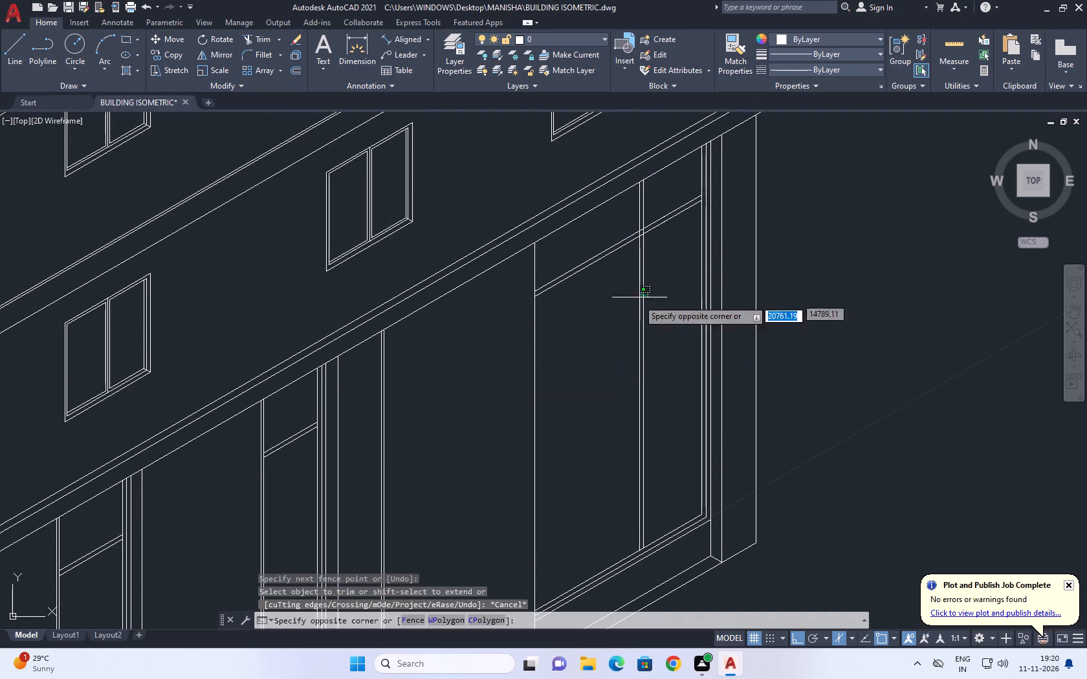
pyautogui.moveTo(615, 307); pyautogui.dragTo(602, 311)
pyautogui.moveTo(626, 340); pyautogui.dragTo(646, 394, button='middle')
pyautogui.write('M')
pyautogui.press('space')
pyautogui.scroll(2, 682, 283)
pyautogui.scroll(2, 617, 292)
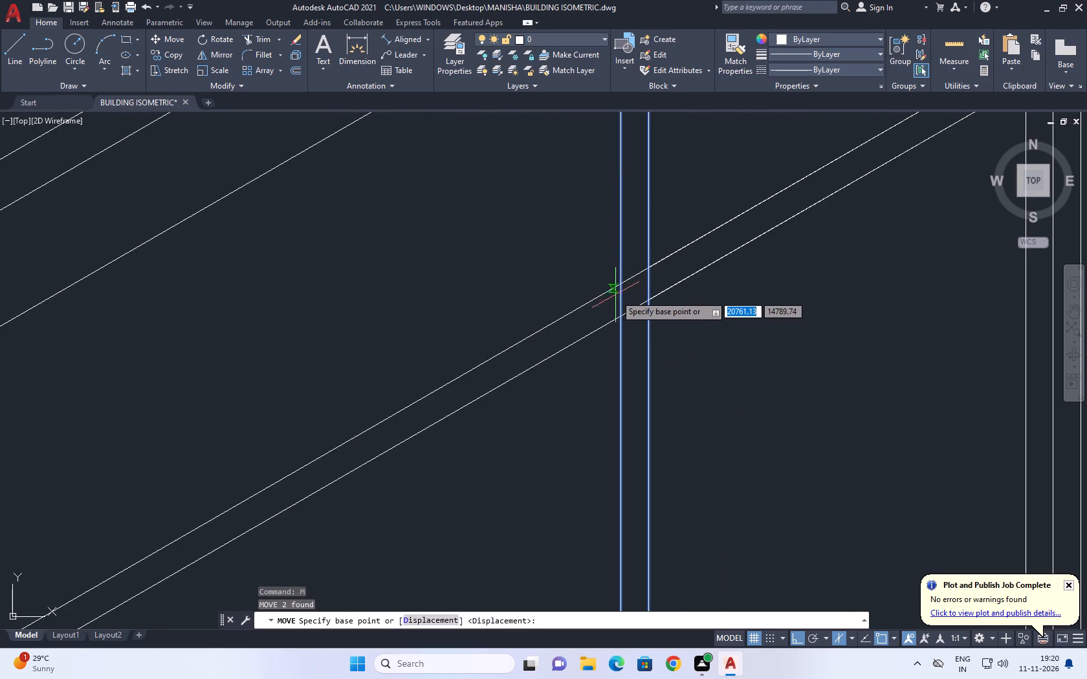
pyautogui.click(637, 310)
pyautogui.scroll(-3, 635, 308)
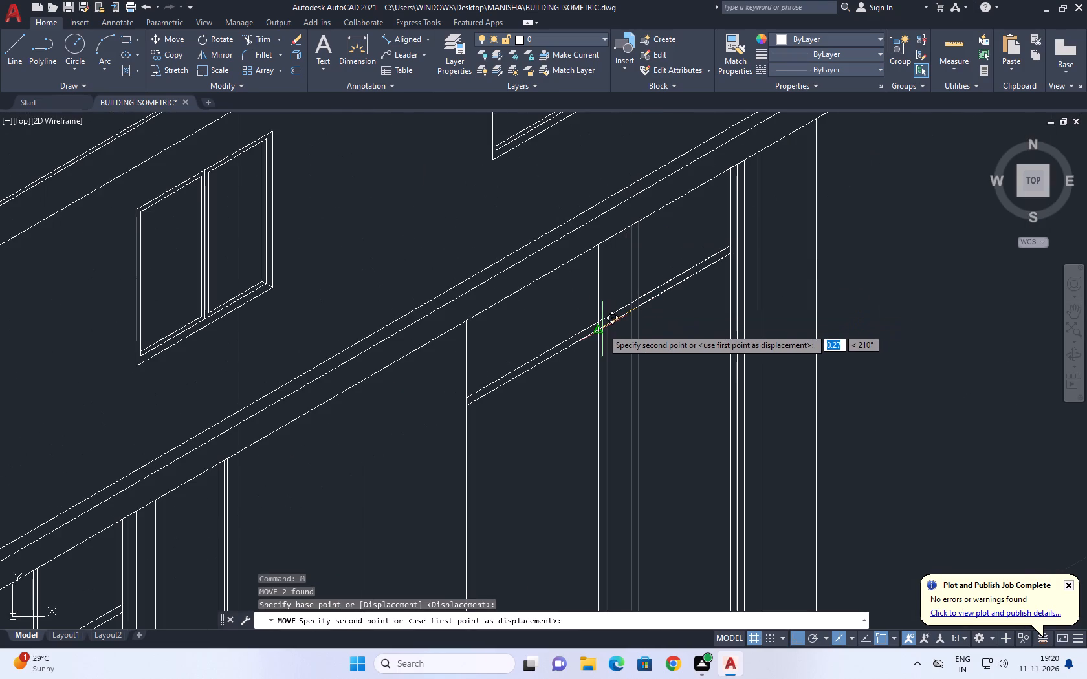
pyautogui.click(597, 332)
# Erase the two short transom segments that overlap the extended transom lines beside the mullion.
pyautogui.scroll(-1, 610, 241)
pyautogui.scroll(1, 626, 273)
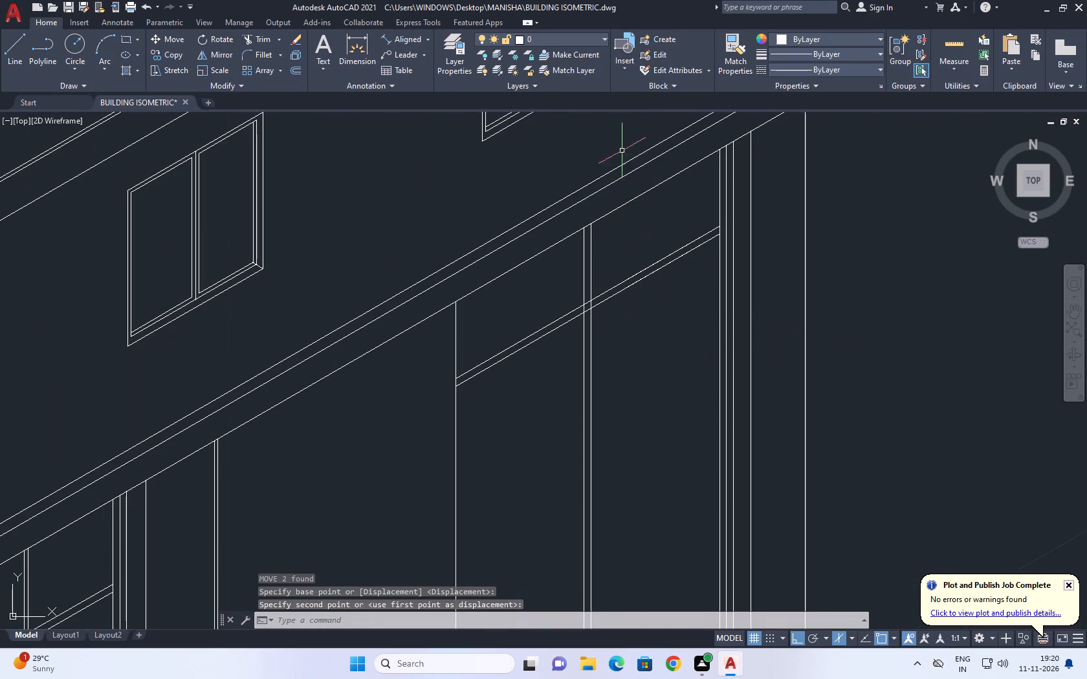
pyautogui.click(617, 140)
pyautogui.click(735, 330)
pyautogui.press('Delete')
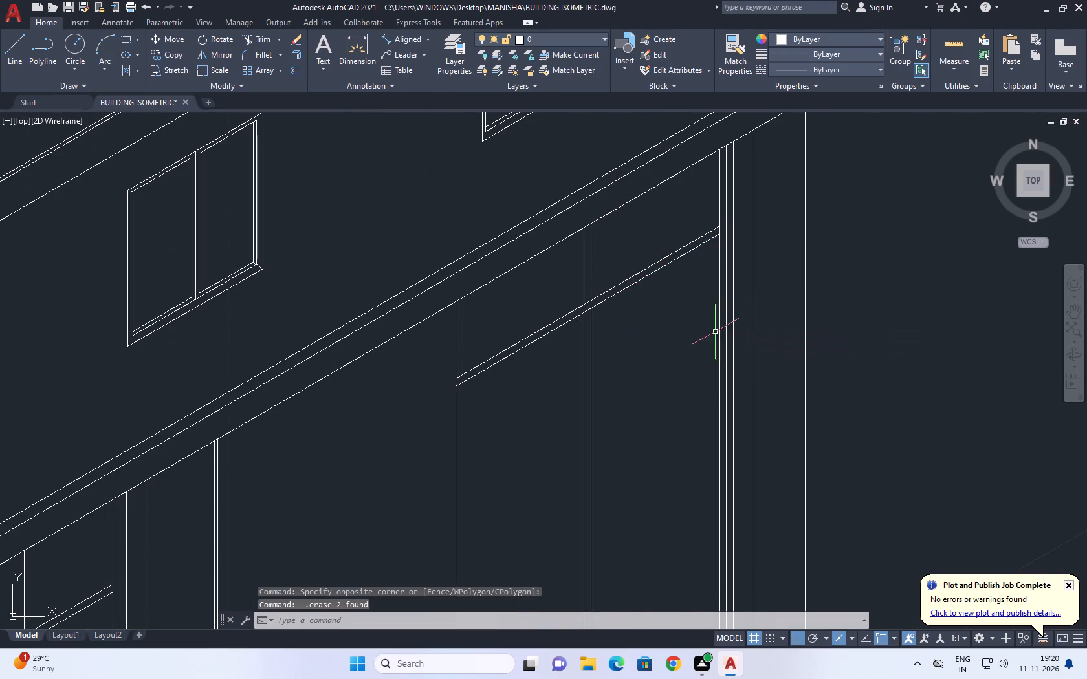
# Copy the large glazing's near vertical edge line along the facade into the glazing at distances of 0.025 and 0.05.
pyautogui.scroll(-1, 708, 338)
pyautogui.moveTo(658, 354); pyautogui.dragTo(617, 343, button='middle')
pyautogui.scroll(-1, 614, 316)
pyautogui.moveTo(560, 491); pyautogui.dragTo(593, 394, button='middle')
pyautogui.scroll(-1, 597, 380)
pyautogui.scroll(1, 588, 358)
pyautogui.click(597, 339)
pyautogui.moveTo(580, 339); pyautogui.dragTo(562, 344)
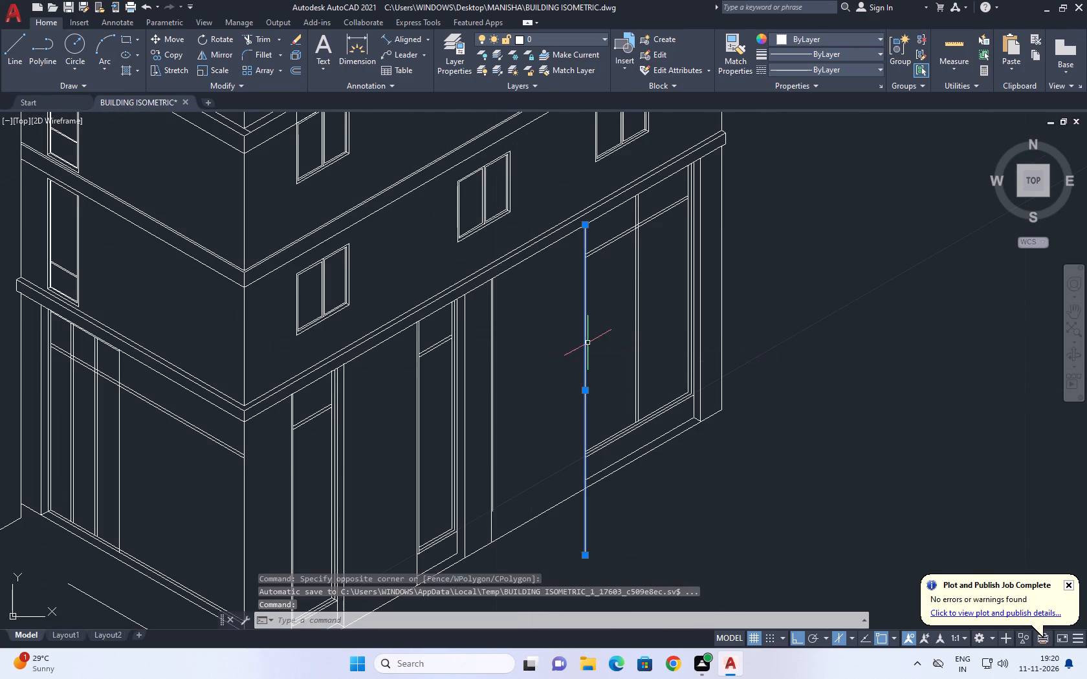
pyautogui.moveTo(598, 351); pyautogui.dragTo(575, 435, button='middle')
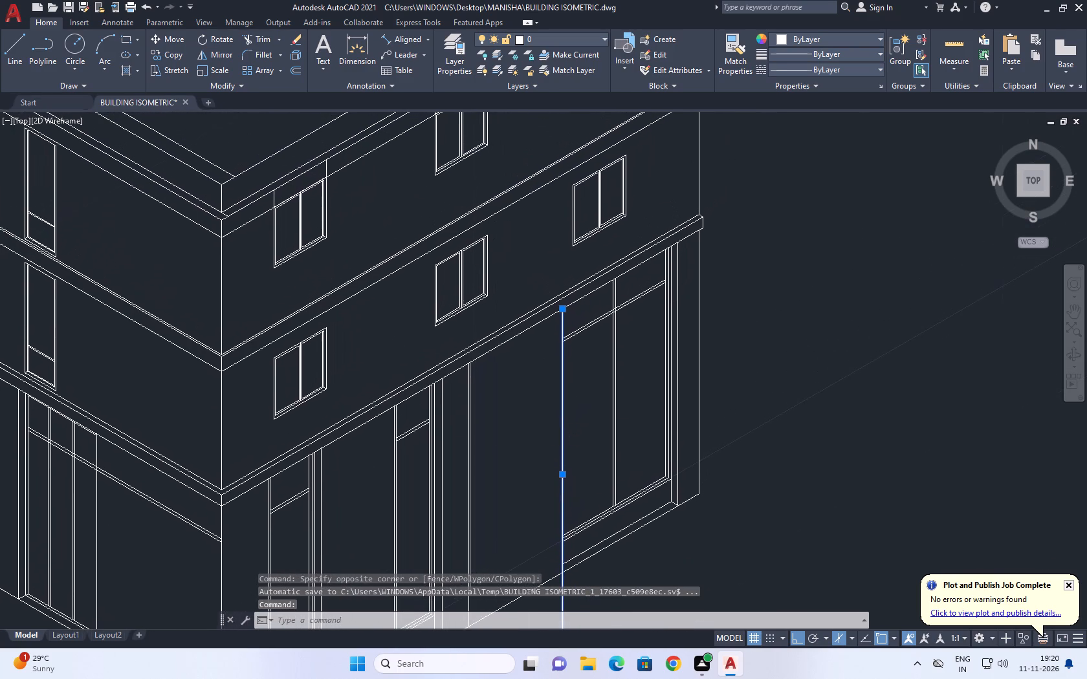
pyautogui.press('c')
pyautogui.press('o')
pyautogui.press('space')
pyautogui.scroll(1, 574, 433)
pyautogui.click(571, 436)
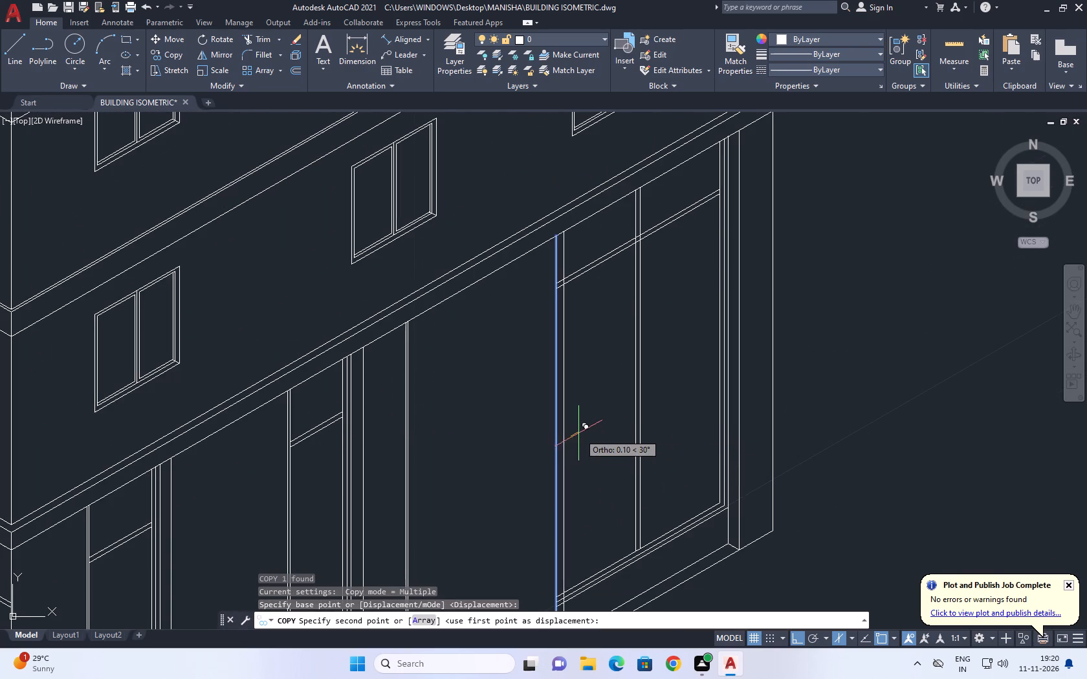
pyautogui.press('0')
pyautogui.press('.')
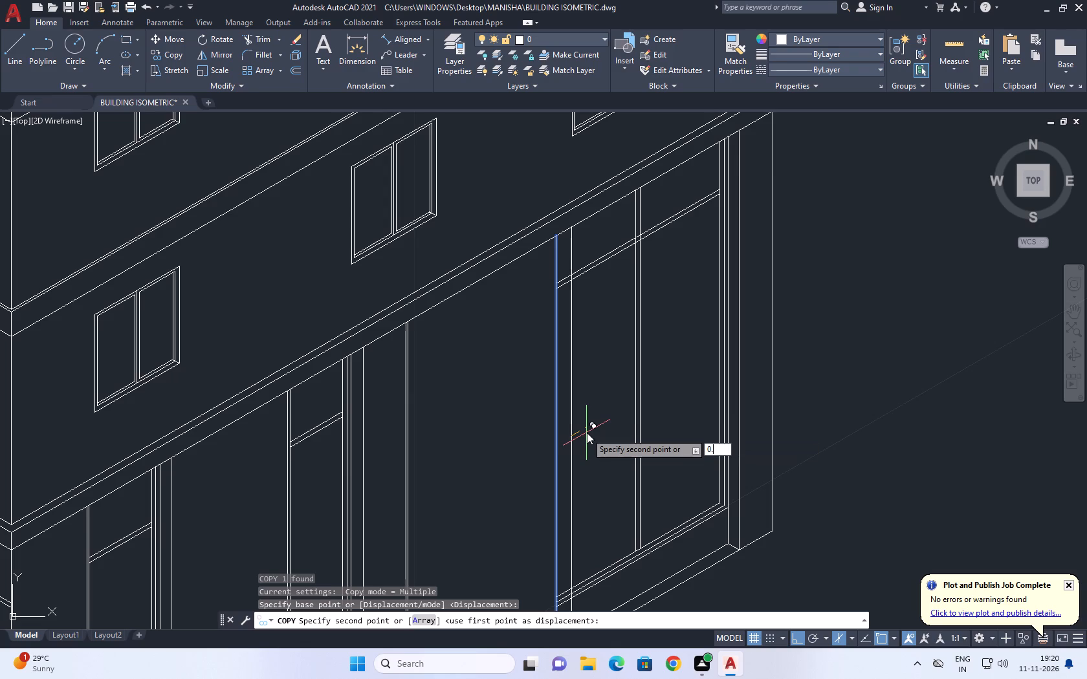
pyautogui.write('025')
pyautogui.press('Return')
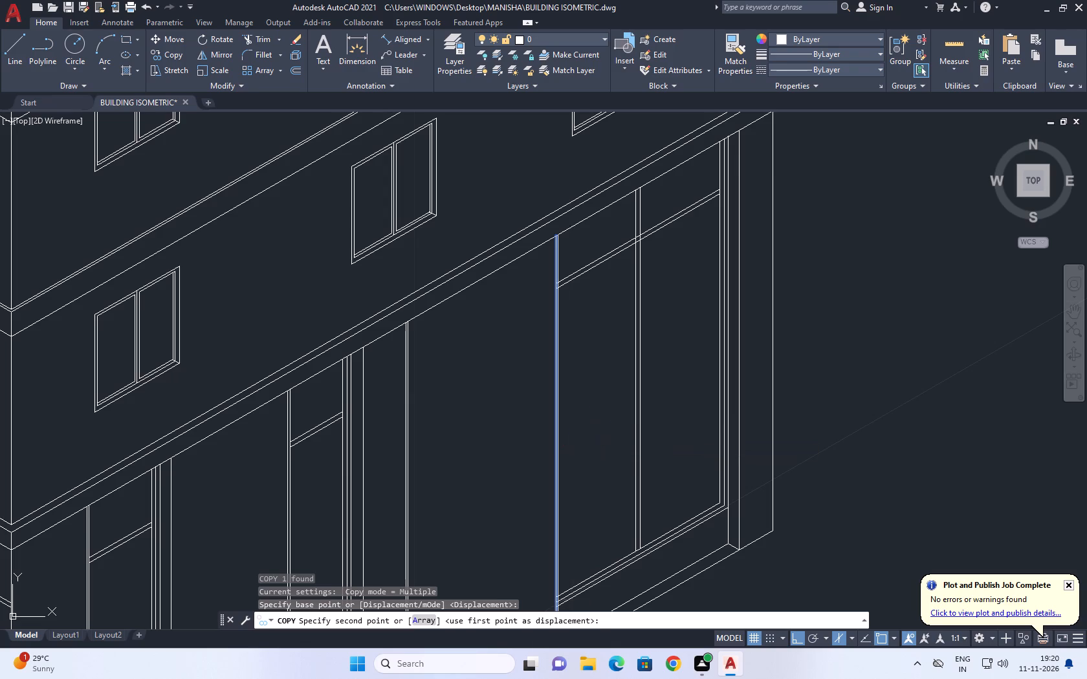
pyautogui.press('0')
pyautogui.write('.05')
pyautogui.press('Return')
pyautogui.press('Escape')
# Erase the middle of the three closely spaced vertical lines at the glazing's near edge.
pyautogui.scroll(1, 561, 396)
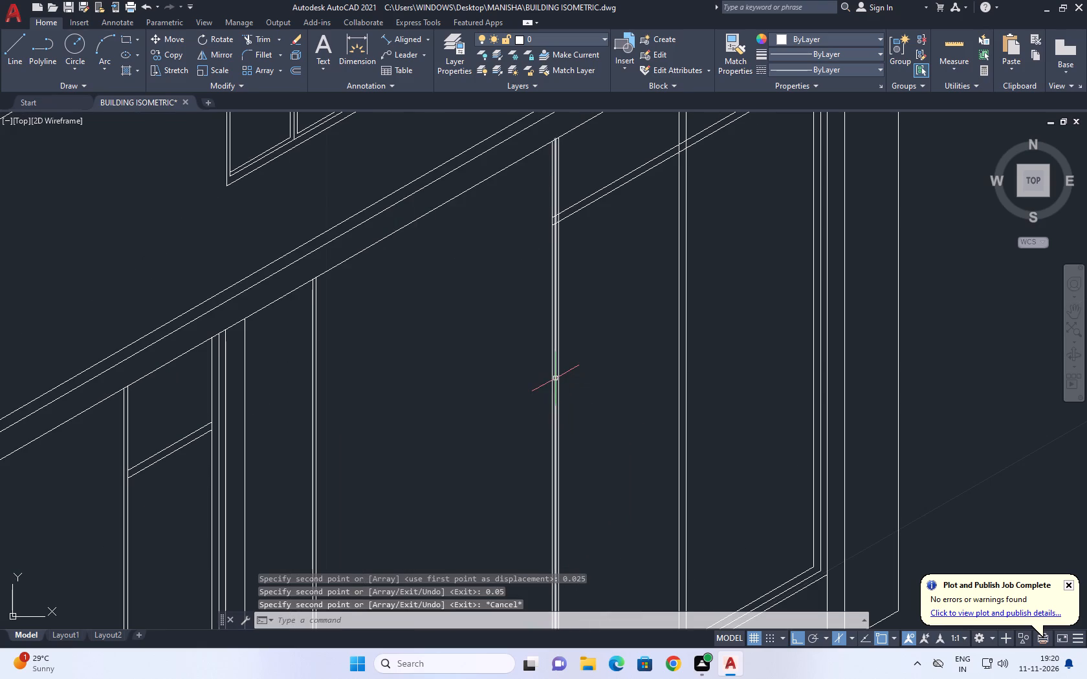
pyautogui.click(554, 378)
pyautogui.press('Delete')
# Trim the transom and sill line ends that run between the two near frame lines of the large glazing.
pyautogui.scroll(1, 592, 210)
pyautogui.moveTo(595, 224); pyautogui.dragTo(597, 373, button='middle')
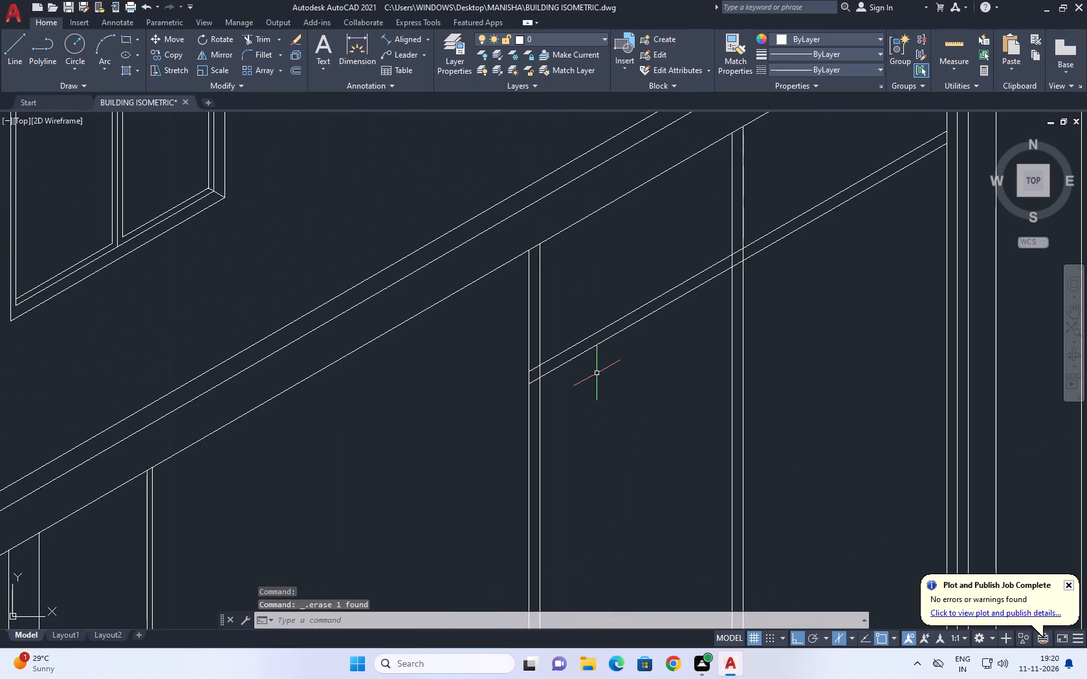
pyautogui.press('t')
pyautogui.press('r')
pyautogui.press('space')
pyautogui.scroll(2, 562, 336)
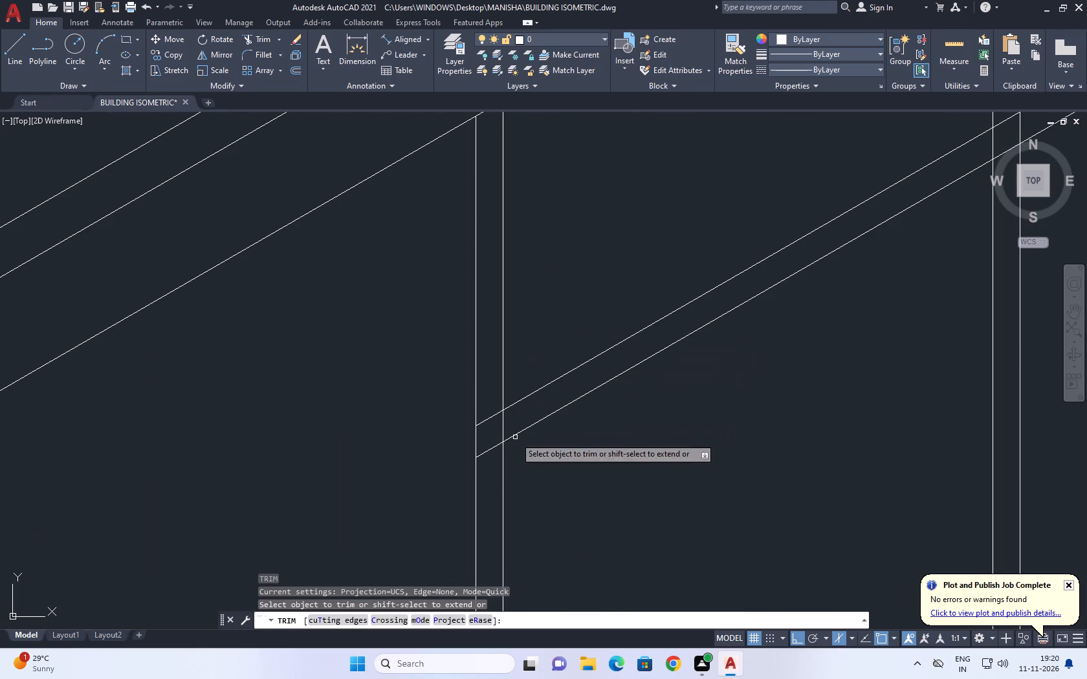
pyautogui.click(491, 464)
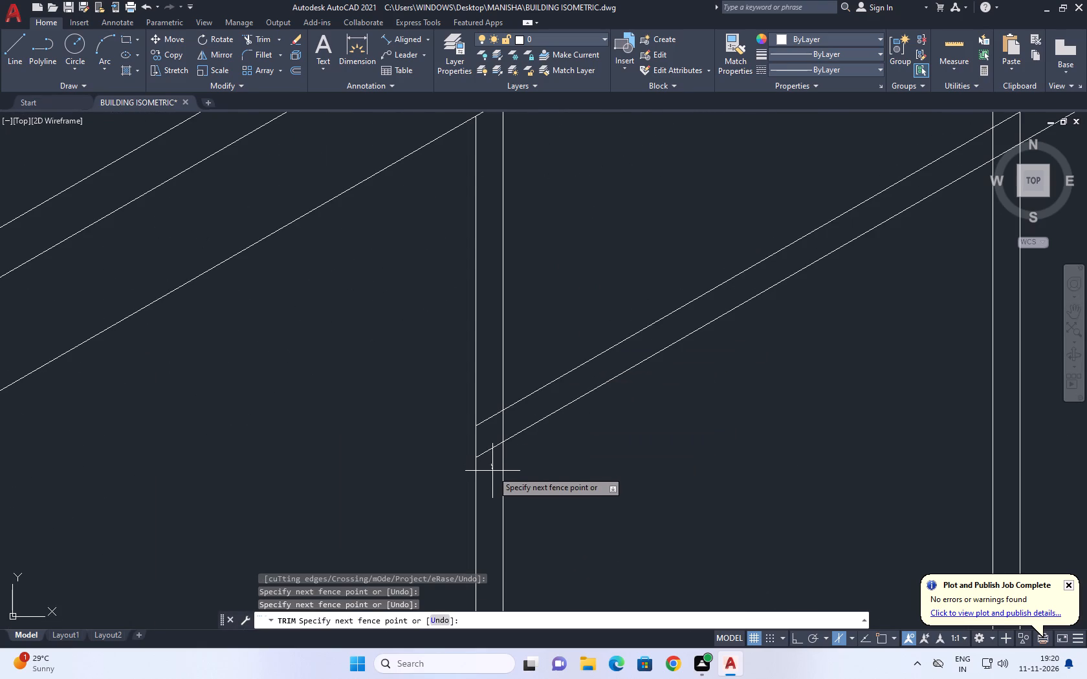
pyautogui.click(492, 396)
pyautogui.scroll(-5, 593, 253)
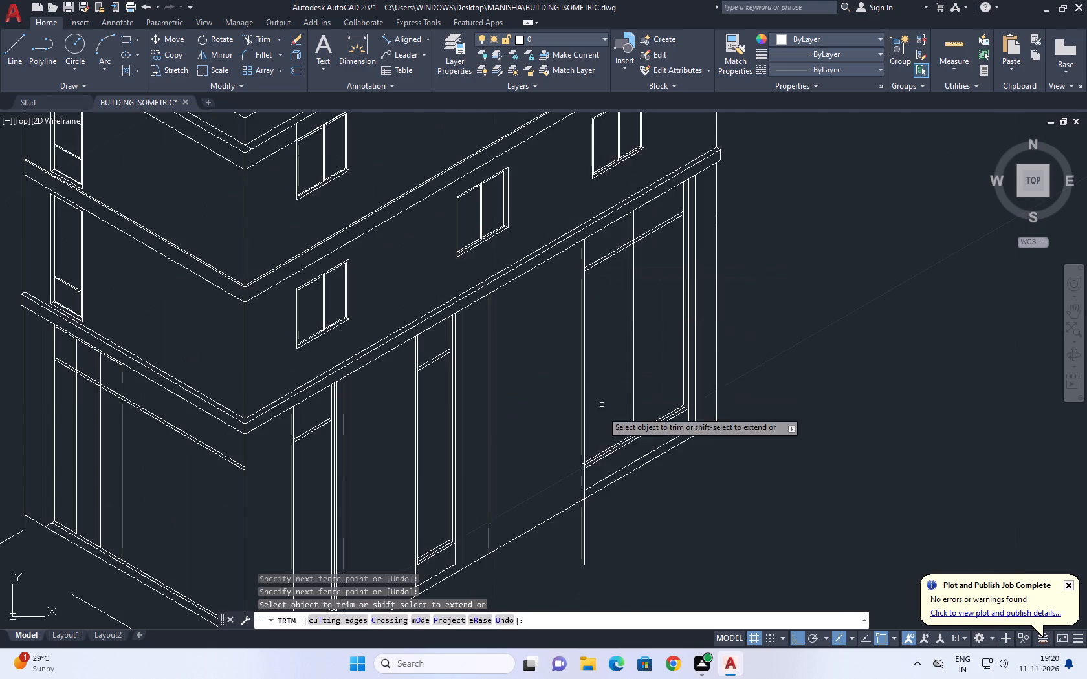
pyautogui.scroll(6, 593, 478)
pyautogui.click(609, 191)
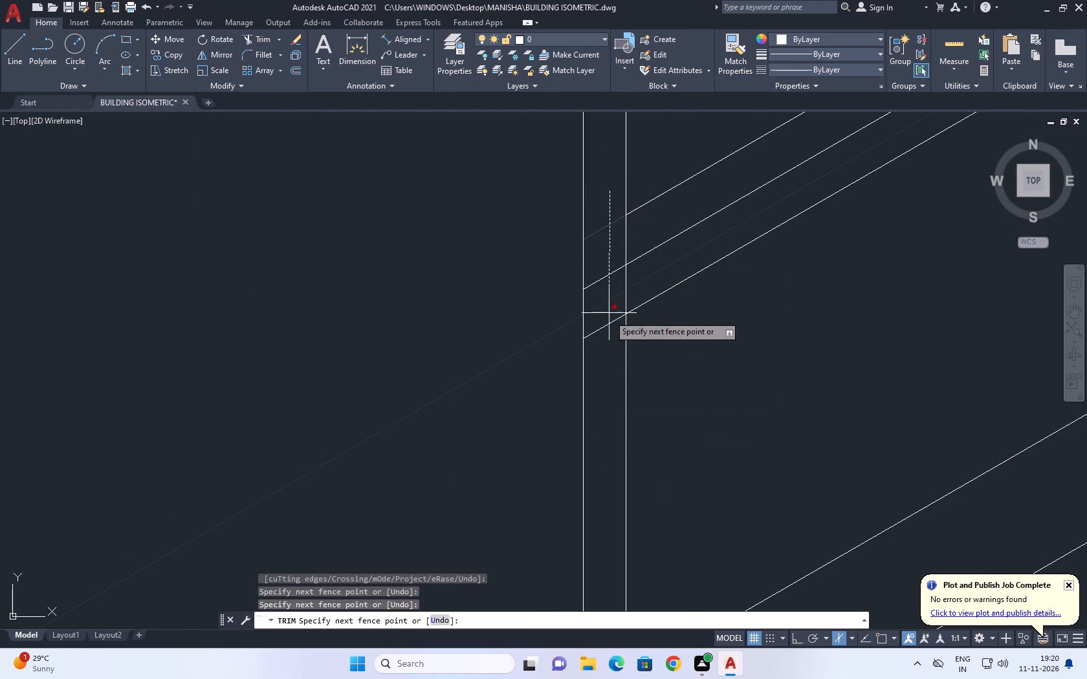
pyautogui.moveTo(604, 388); pyautogui.dragTo(611, 419)
# Trim both near frame lines of the large glazing below the facade's base edge.
pyautogui.scroll(-6, 643, 305)
pyautogui.scroll(3, 630, 358)
pyautogui.click(766, 311)
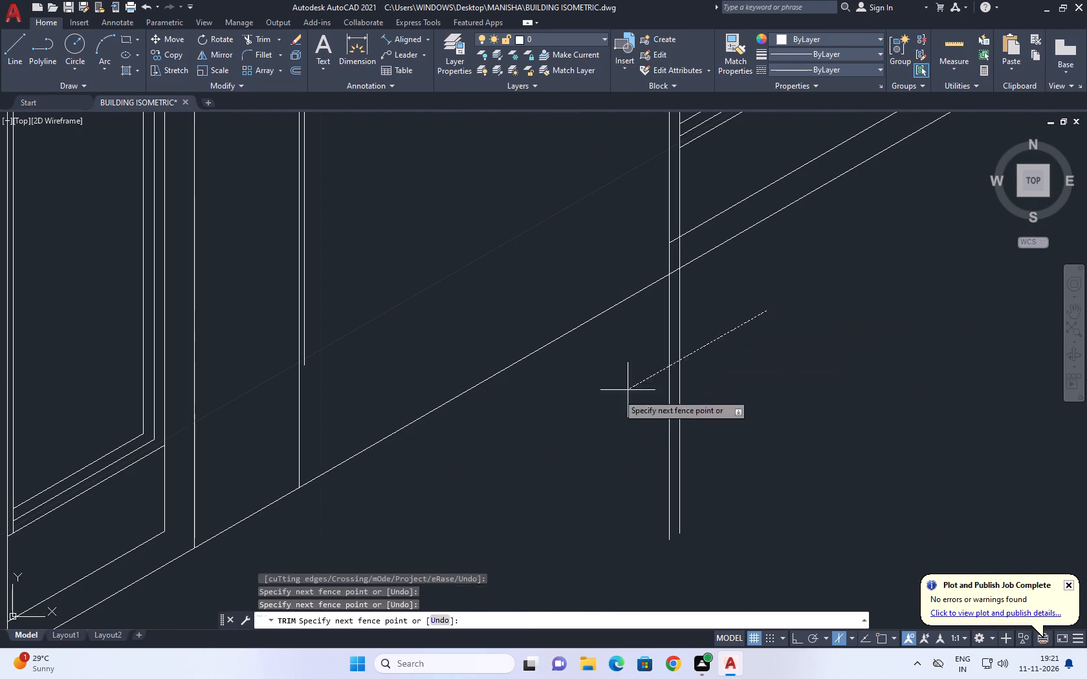
pyautogui.moveTo(586, 427); pyautogui.dragTo(582, 440)
# Trim the inner near frame line and the recessed base line to a clean corner at their intersection.
pyautogui.scroll(1, 745, 258)
pyautogui.moveTo(721, 316); pyautogui.dragTo(617, 550, button='middle')
pyautogui.scroll(2, 553, 448)
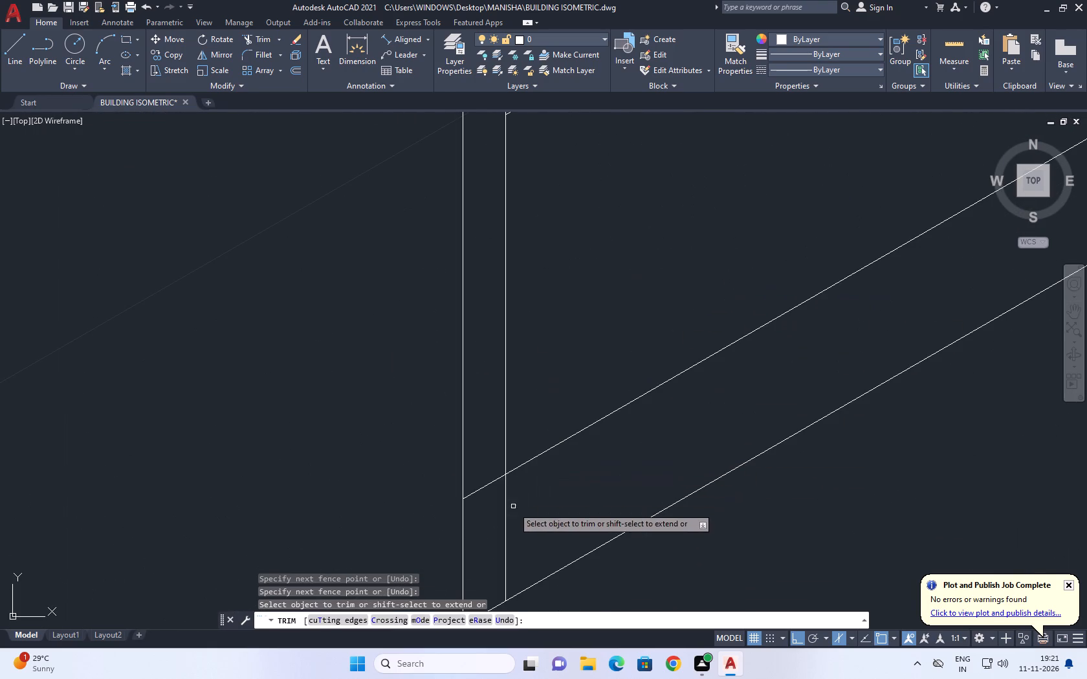
pyautogui.click(513, 508)
pyautogui.click(479, 472)
pyautogui.scroll(-9, 514, 470)
pyautogui.press('space')
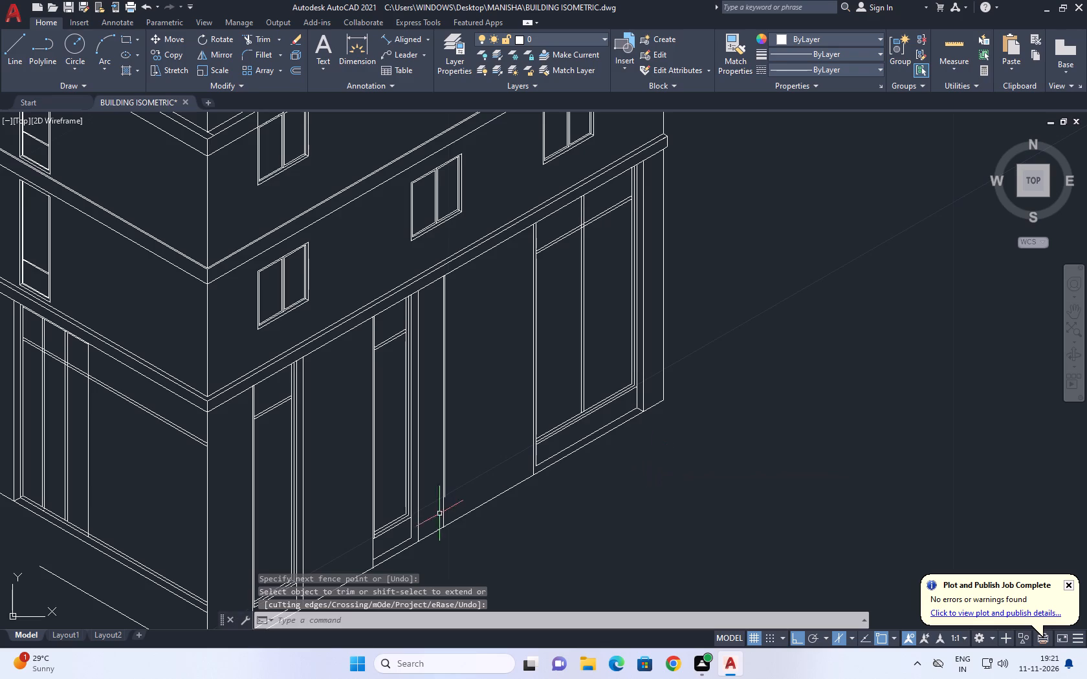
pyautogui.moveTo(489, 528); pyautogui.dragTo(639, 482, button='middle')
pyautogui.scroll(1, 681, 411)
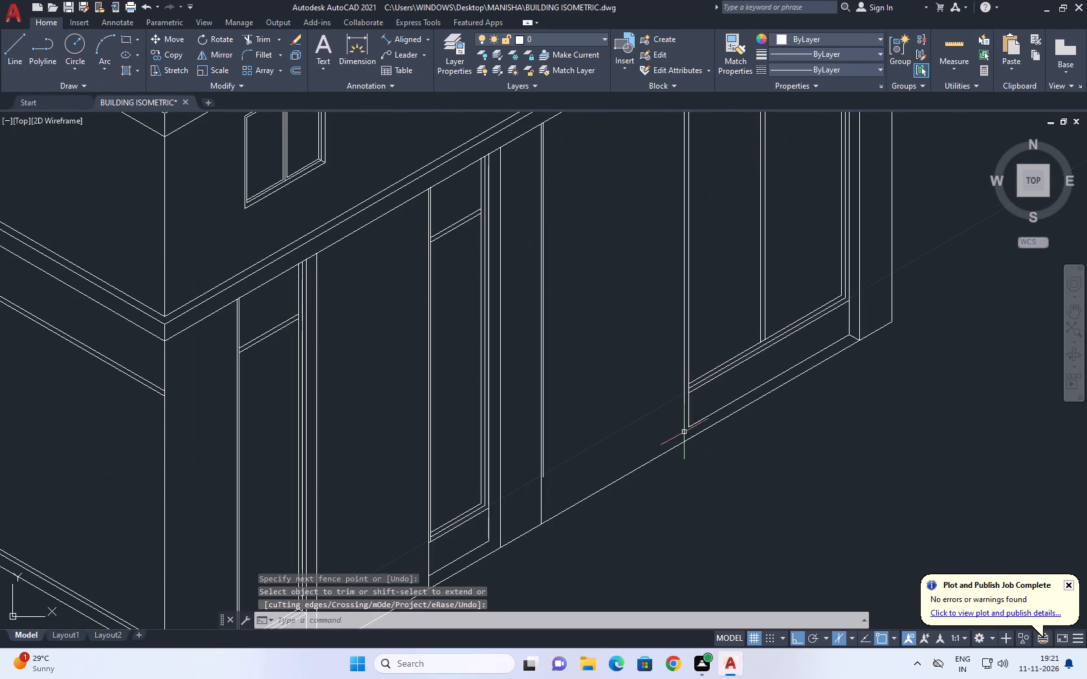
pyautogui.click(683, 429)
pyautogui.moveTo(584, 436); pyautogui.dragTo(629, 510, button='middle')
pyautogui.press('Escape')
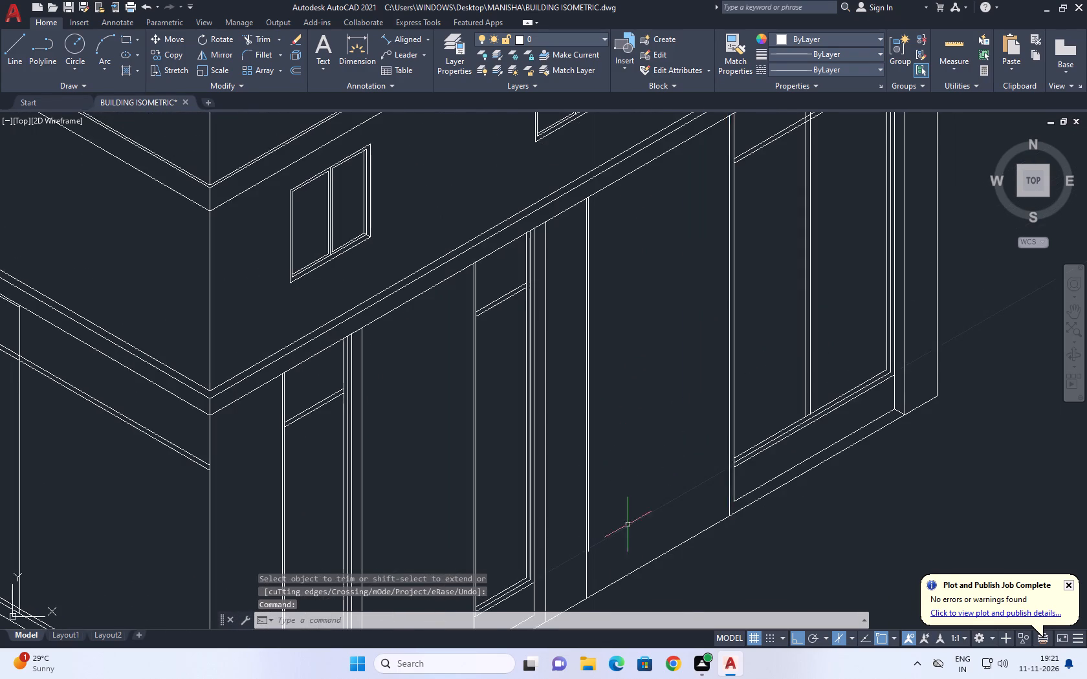
# Erase the shorter line of the vertical pair in the blank wall, leaving the line that reaches the base edge.
pyautogui.scroll(3, 611, 566)
pyautogui.scroll(1, 545, 497)
pyautogui.moveTo(542, 532); pyautogui.dragTo(536, 517)
pyautogui.click(523, 486)
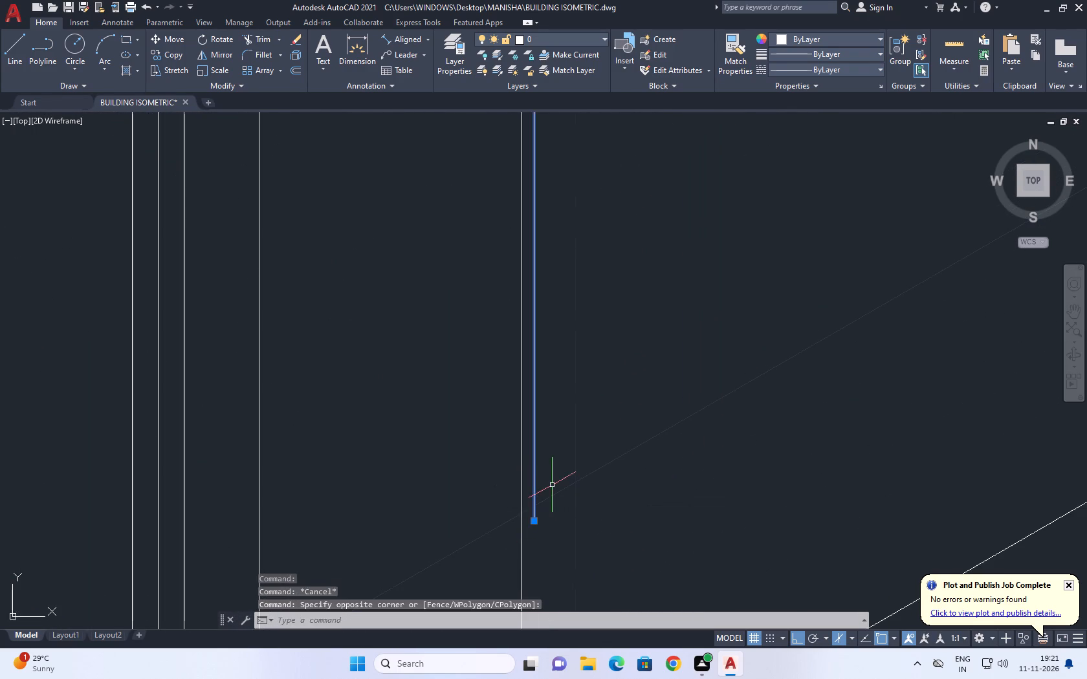
pyautogui.press('Delete')
# Copy the large glazing's outer near frame line along the facade into the blank wall, near the remaining full-height vertical line.
pyautogui.scroll(-5, 553, 485)
pyautogui.scroll(2, 622, 453)
pyautogui.click(665, 467)
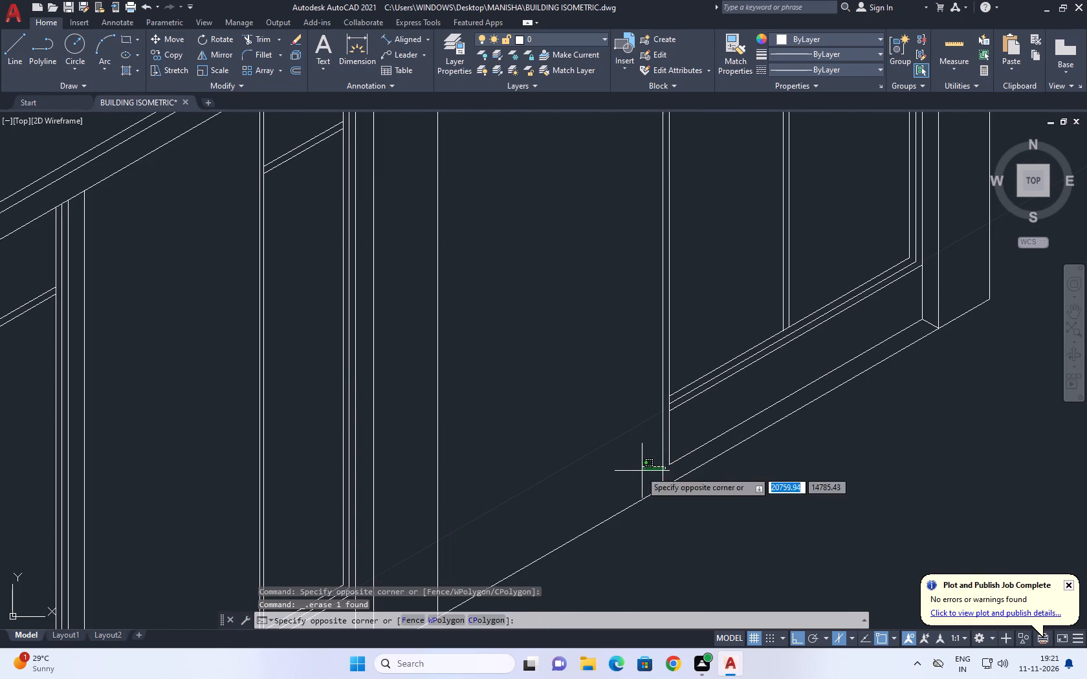
pyautogui.click(640, 471)
pyautogui.moveTo(560, 363); pyautogui.dragTo(592, 411, button='middle')
pyautogui.press('c')
pyautogui.write('O')
pyautogui.press('space')
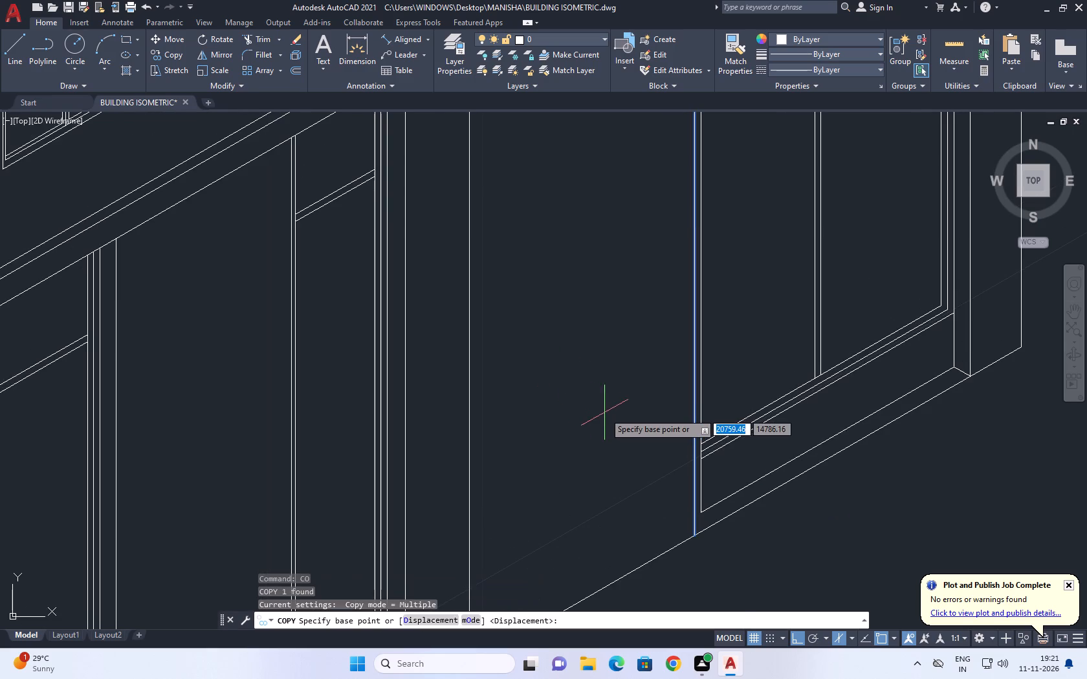
pyautogui.scroll(1, 604, 413)
pyautogui.click(641, 363)
pyautogui.scroll(-4, 572, 367)
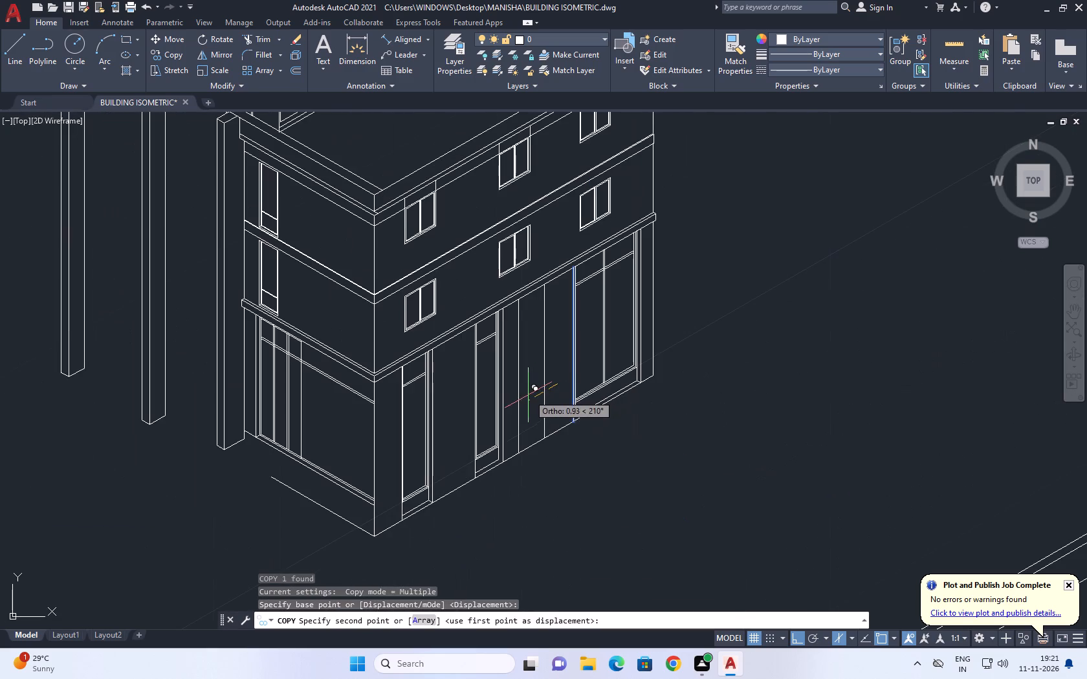
pyautogui.moveTo(522, 396); pyautogui.dragTo(539, 421, button='middle')
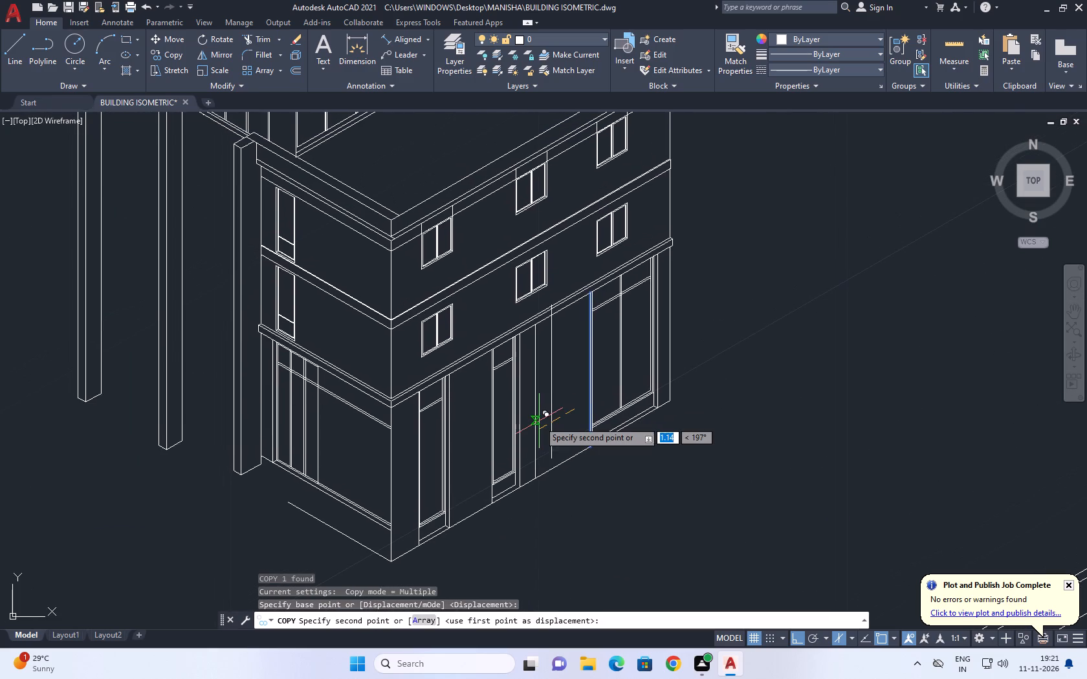
pyautogui.click(540, 426)
pyautogui.press('space')
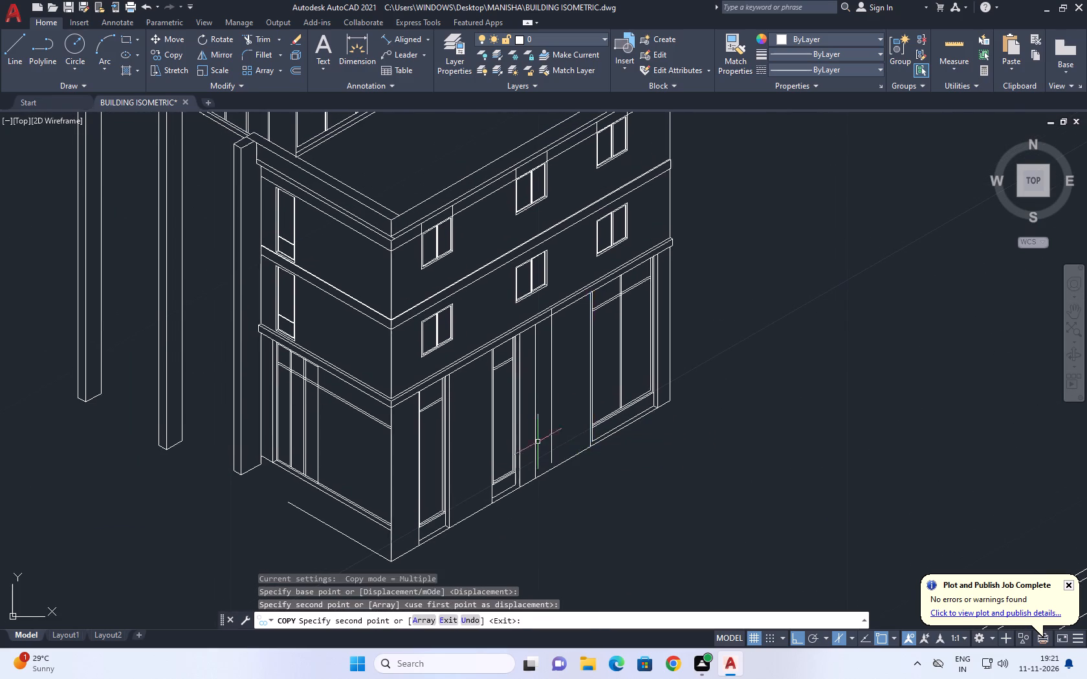
# Extend the newly copied vertical line in the long facade's blank wall down to the base edge.
pyautogui.scroll(1, 538, 454)
pyautogui.click(563, 431)
pyautogui.click(551, 411)
pyautogui.middleClick(564, 430)
pyautogui.scroll(1, 567, 435)
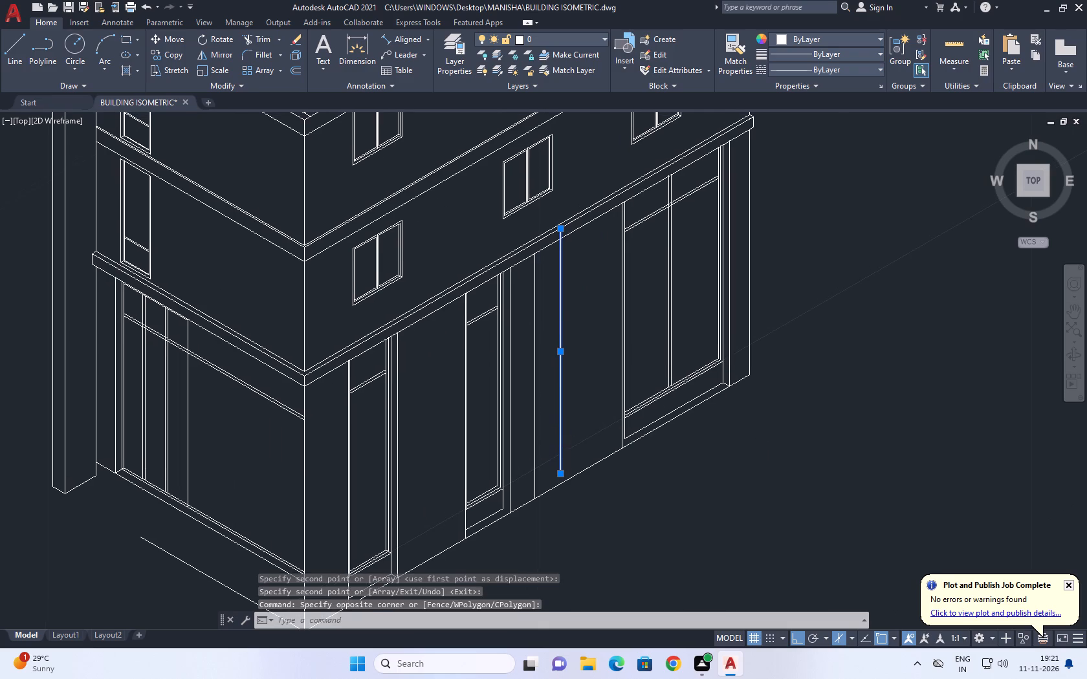
pyautogui.press('Escape')
pyautogui.moveTo(552, 396); pyautogui.dragTo(580, 473, button='middle')
pyautogui.press('e')
pyautogui.press('x')
pyautogui.press('space')
pyautogui.click(573, 519)
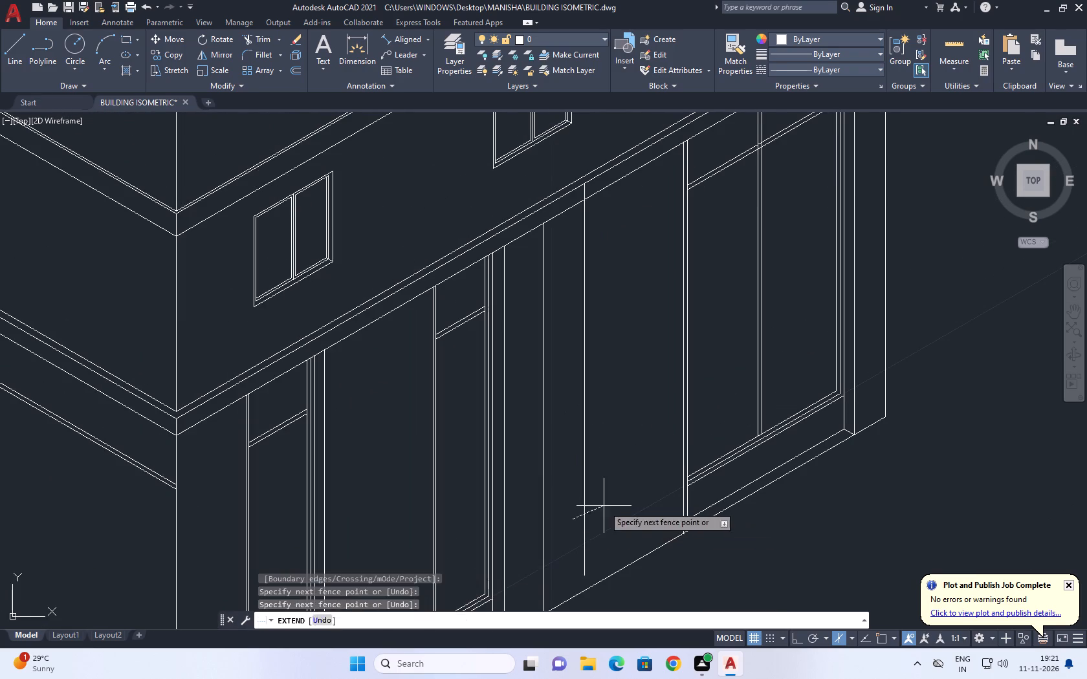
pyautogui.click(604, 506)
pyautogui.press('Escape')
# Trim the copied vertical line's upper end where it projects past the lower edge of the band above.
pyautogui.moveTo(586, 264); pyautogui.dragTo(589, 410, button='middle')
pyautogui.press('t')
pyautogui.press('r')
pyautogui.press('space')
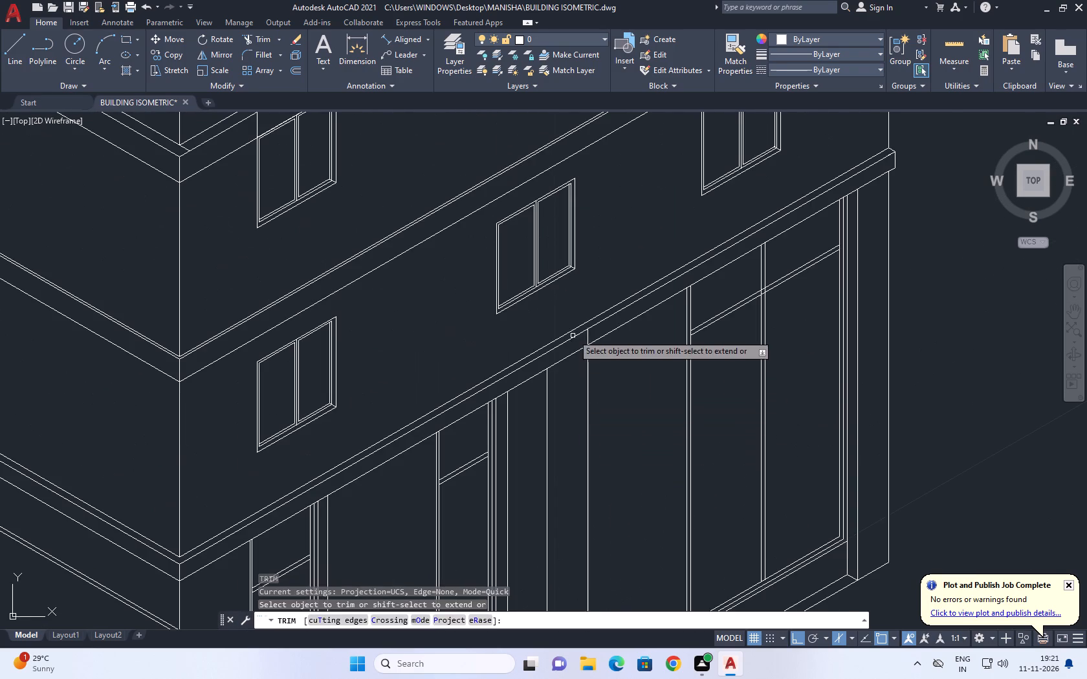
pyautogui.scroll(2, 573, 334)
pyautogui.click(621, 325)
pyautogui.click(583, 353)
pyautogui.scroll(-4, 609, 339)
pyautogui.press('space')
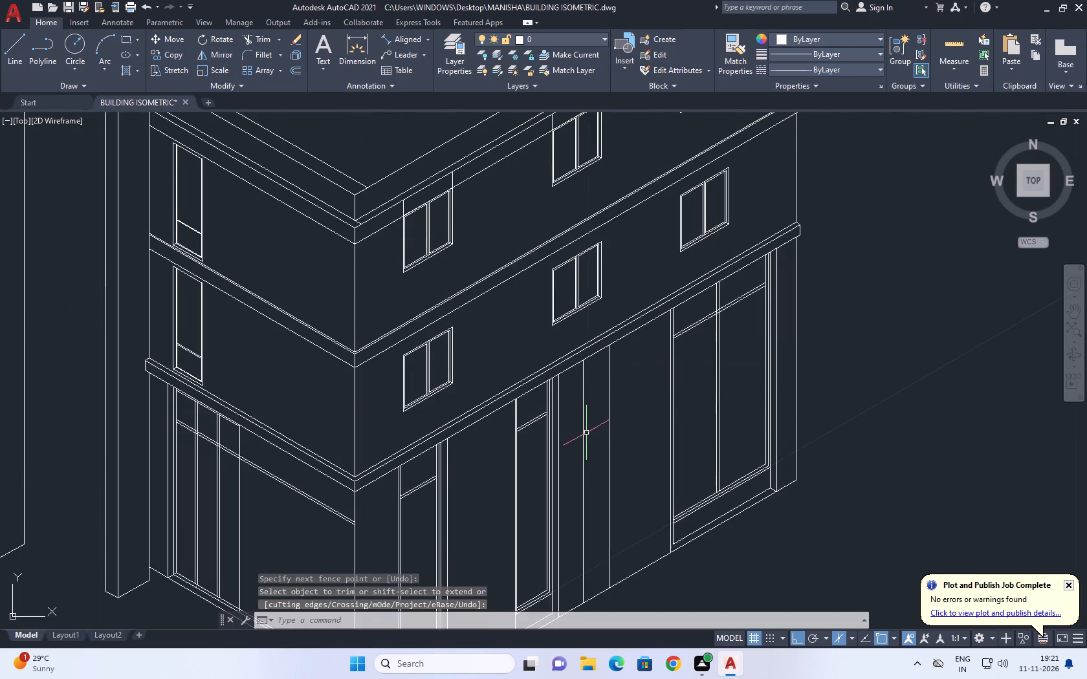
# Erase the older full-height vertical line between the narrow glazing and the copied line in the blank wall.
pyautogui.moveTo(585, 434); pyautogui.dragTo(586, 319, button='middle')
pyautogui.click(595, 341)
pyautogui.click(580, 327)
pyautogui.rightClick(650, 279)
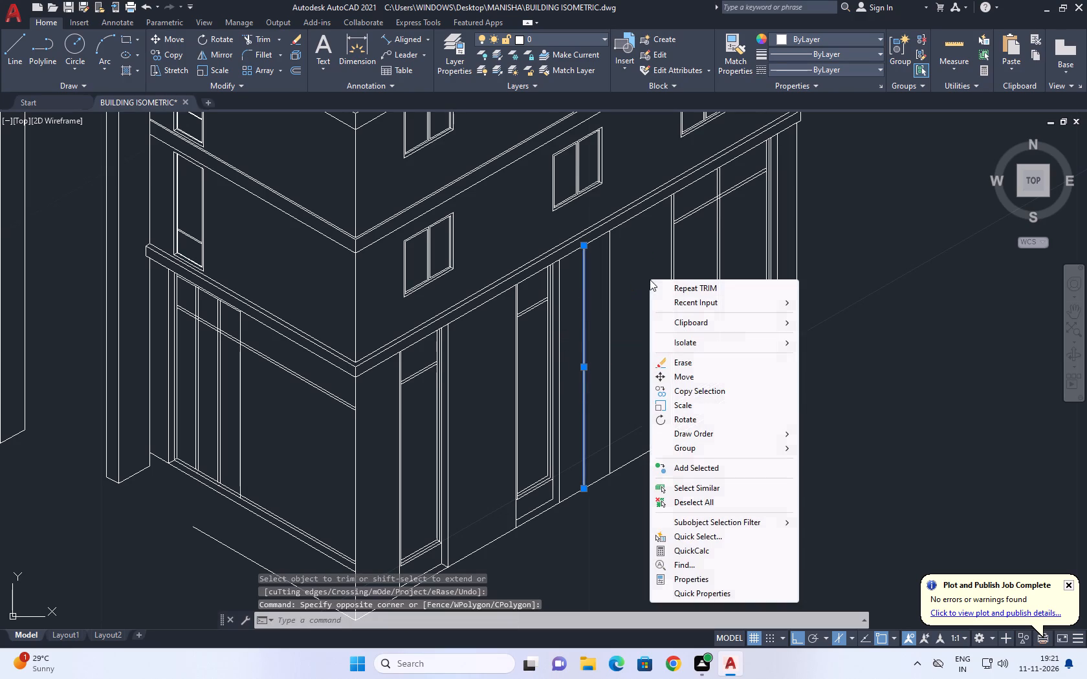
pyautogui.click(685, 367)
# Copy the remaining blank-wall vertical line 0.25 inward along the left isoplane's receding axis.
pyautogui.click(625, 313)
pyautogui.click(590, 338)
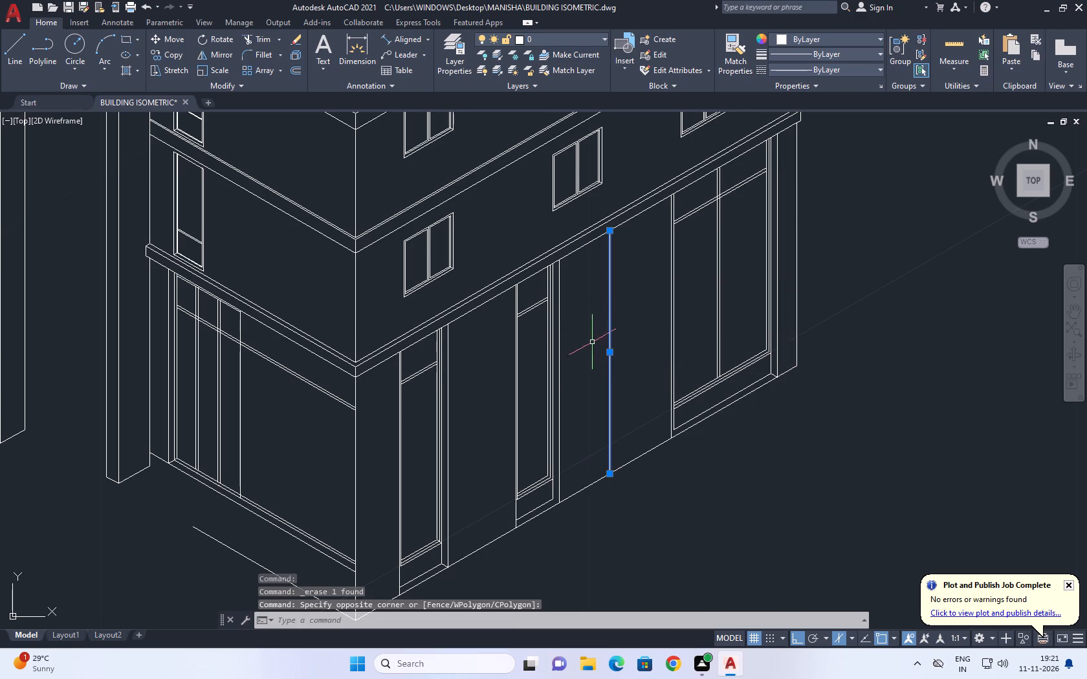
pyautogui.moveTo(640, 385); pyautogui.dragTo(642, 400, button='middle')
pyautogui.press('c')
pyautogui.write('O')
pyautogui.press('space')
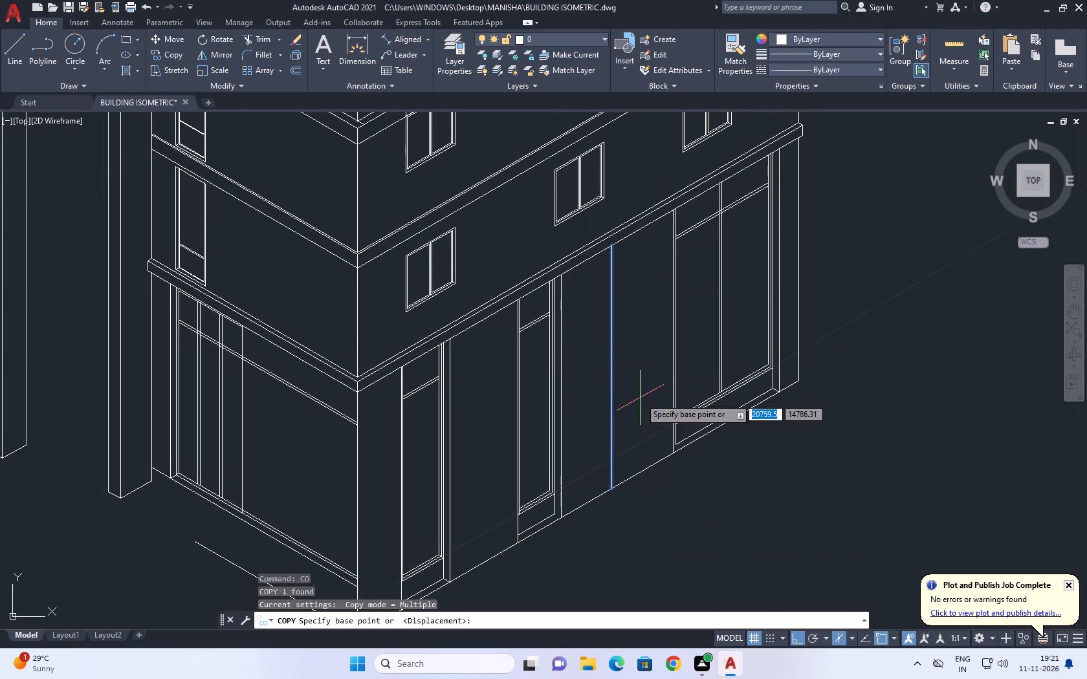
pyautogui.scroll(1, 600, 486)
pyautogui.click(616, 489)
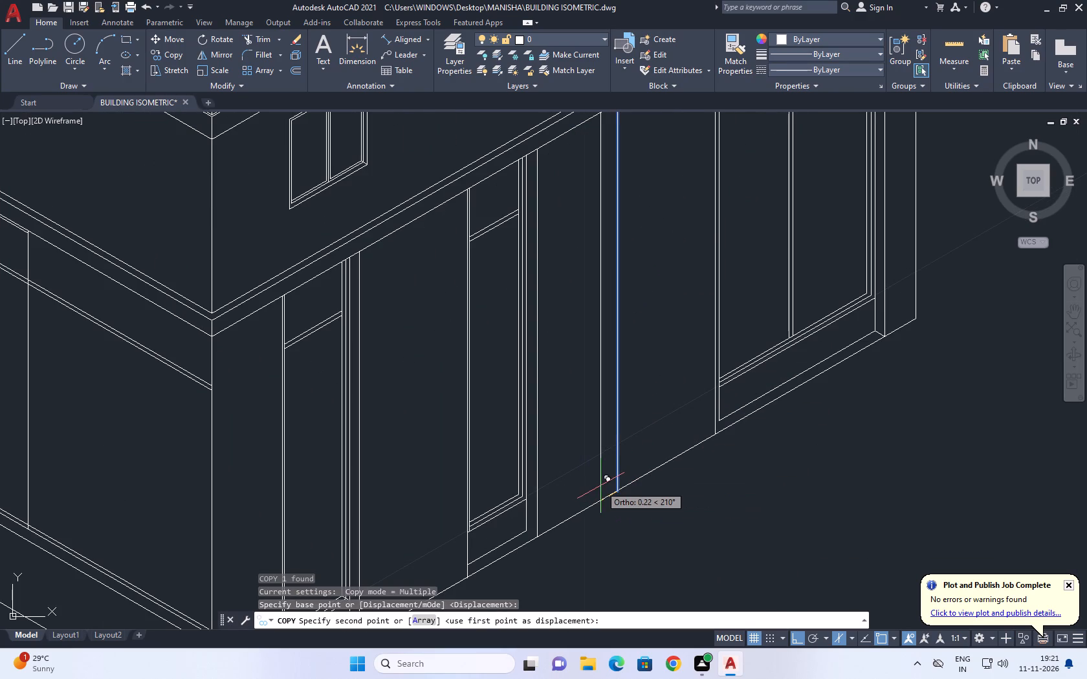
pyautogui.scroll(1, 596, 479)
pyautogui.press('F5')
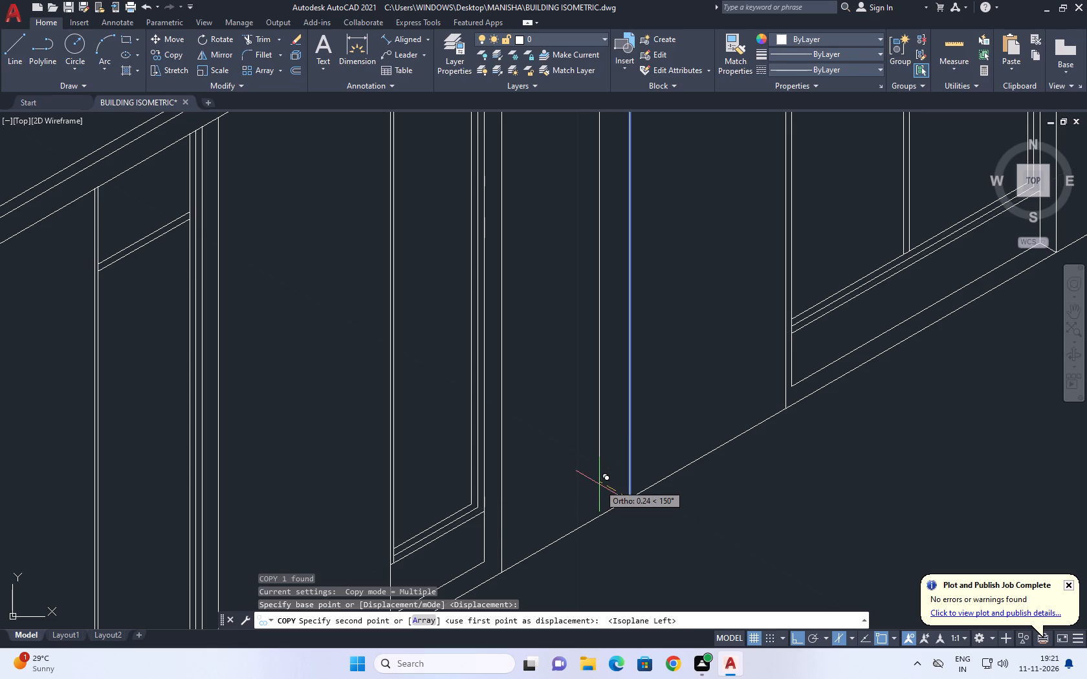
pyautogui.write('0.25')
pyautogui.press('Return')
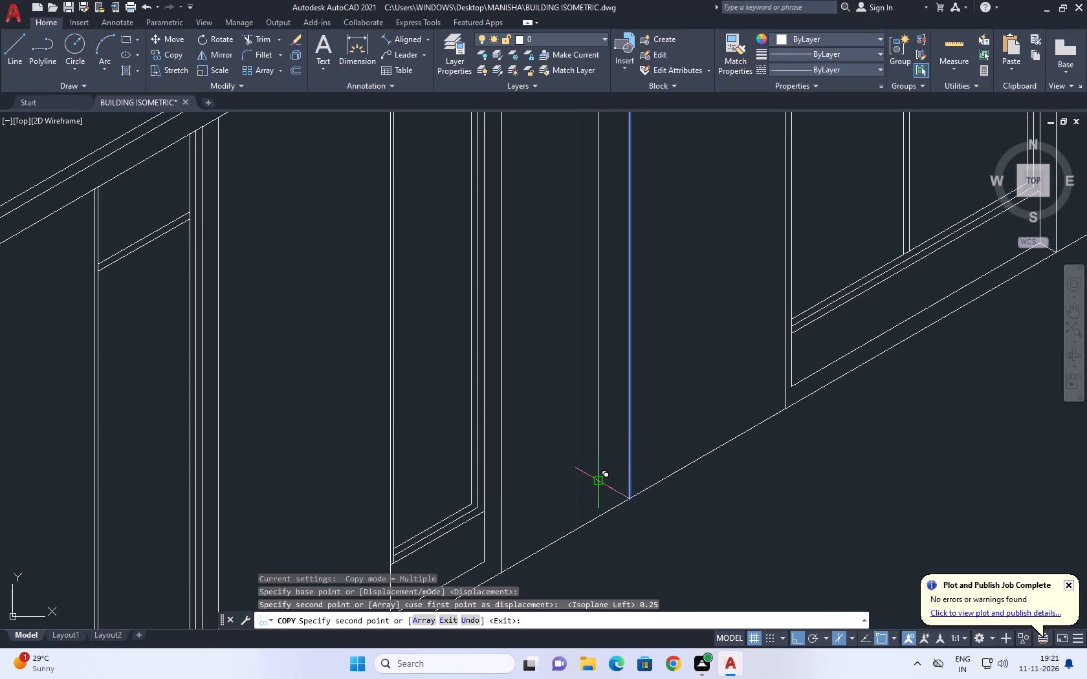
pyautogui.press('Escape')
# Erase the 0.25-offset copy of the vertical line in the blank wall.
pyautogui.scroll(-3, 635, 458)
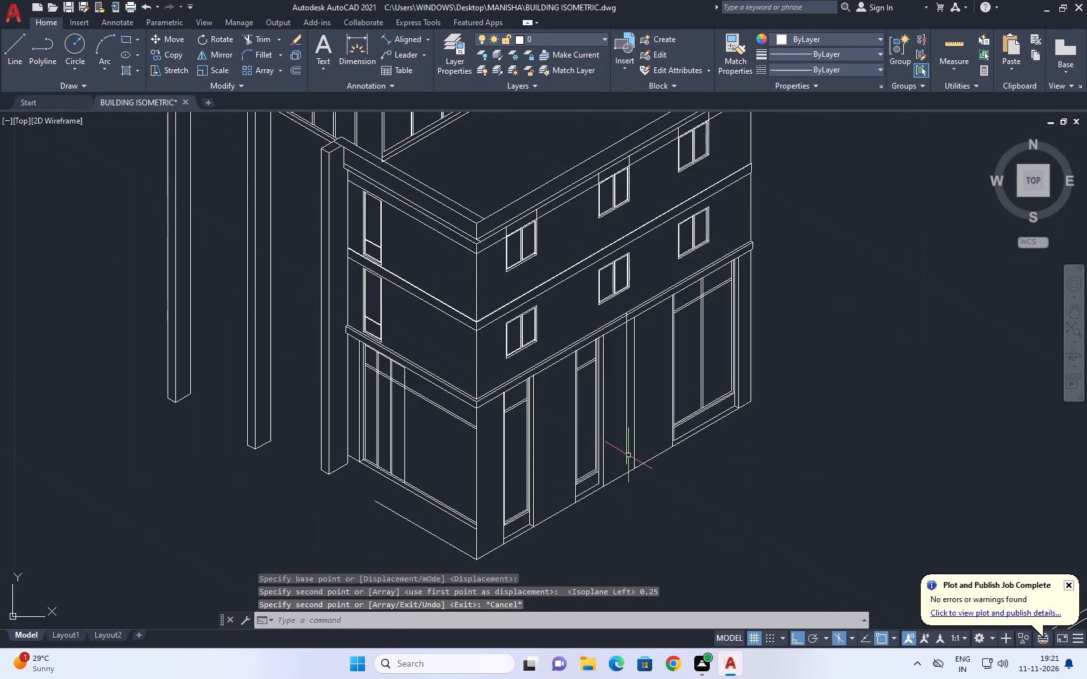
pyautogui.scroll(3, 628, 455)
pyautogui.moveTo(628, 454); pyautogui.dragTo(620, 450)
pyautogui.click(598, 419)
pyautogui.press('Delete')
# Copy the blank-wall vertical line 0.13 inward along the left isoplane's receding axis to form the reveal.
pyautogui.moveTo(672, 421); pyautogui.dragTo(635, 393)
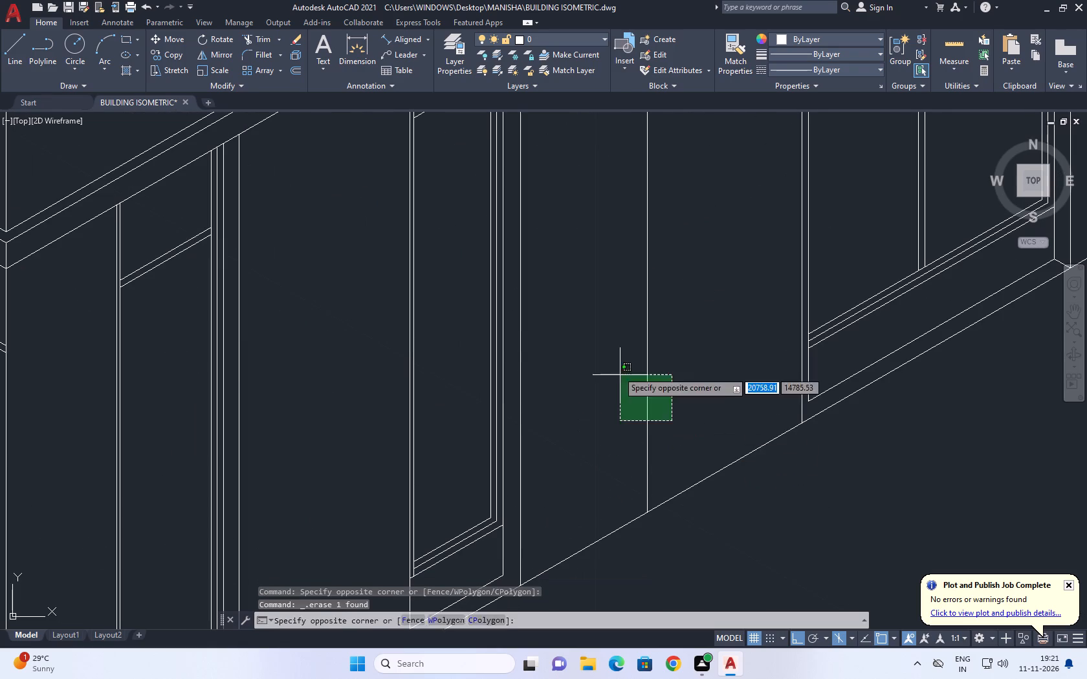
pyautogui.click(610, 350)
pyautogui.write('CO')
pyautogui.press('space')
pyautogui.click(624, 468)
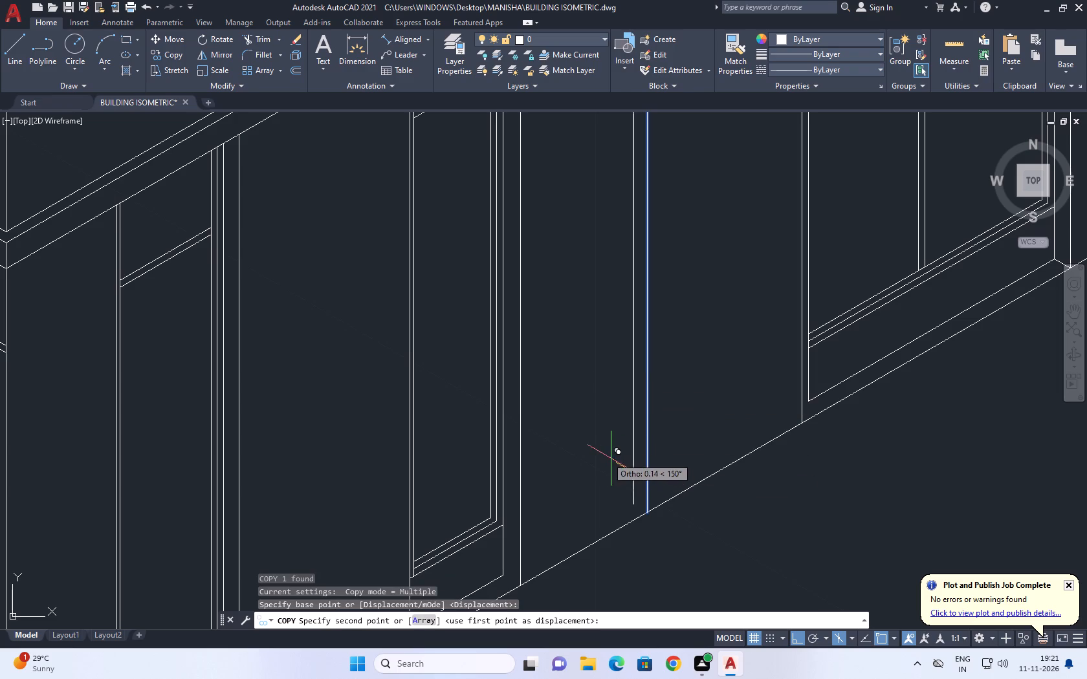
pyautogui.press('0')
pyautogui.write('.13')
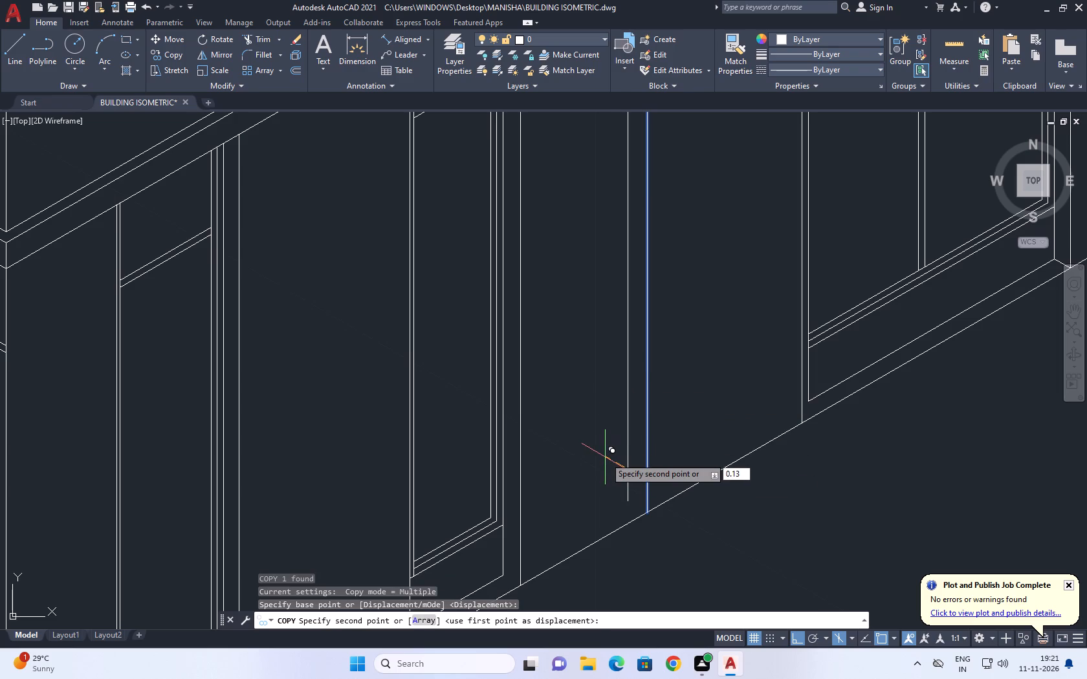
pyautogui.press('Return')
pyautogui.press('Escape')
# Draw a line joining the bottom ends of the reveal's two vertical lines.
pyautogui.press('l')
pyautogui.press('space')
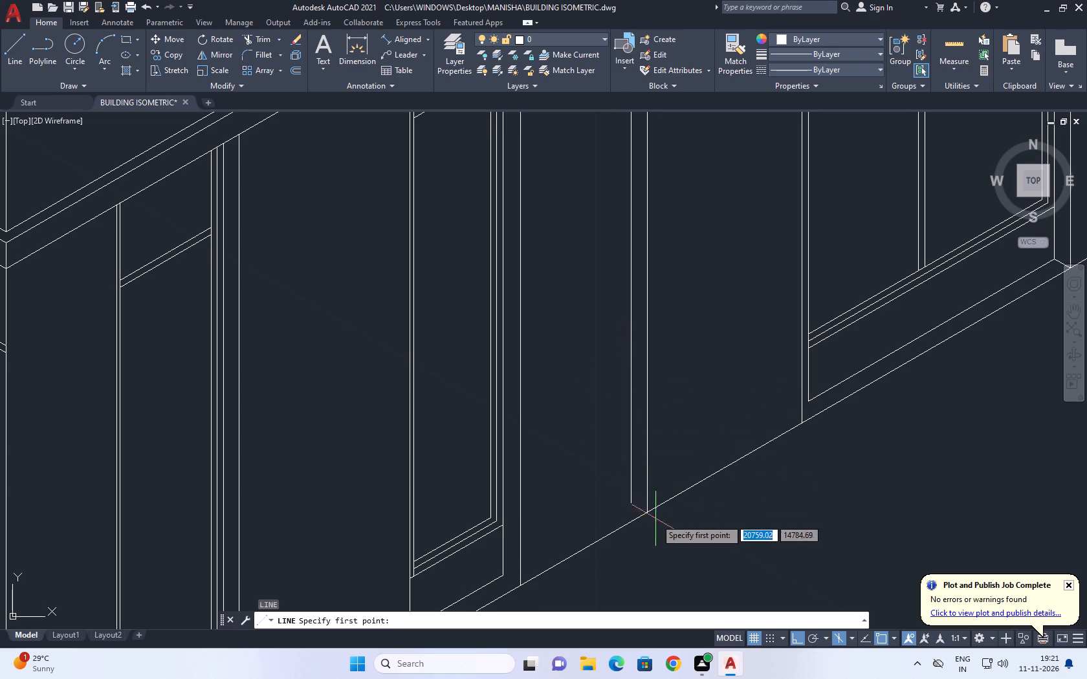
pyautogui.scroll(1, 659, 524)
pyautogui.click(642, 502)
pyautogui.moveTo(612, 493); pyautogui.dragTo(613, 502)
pyautogui.press('space')
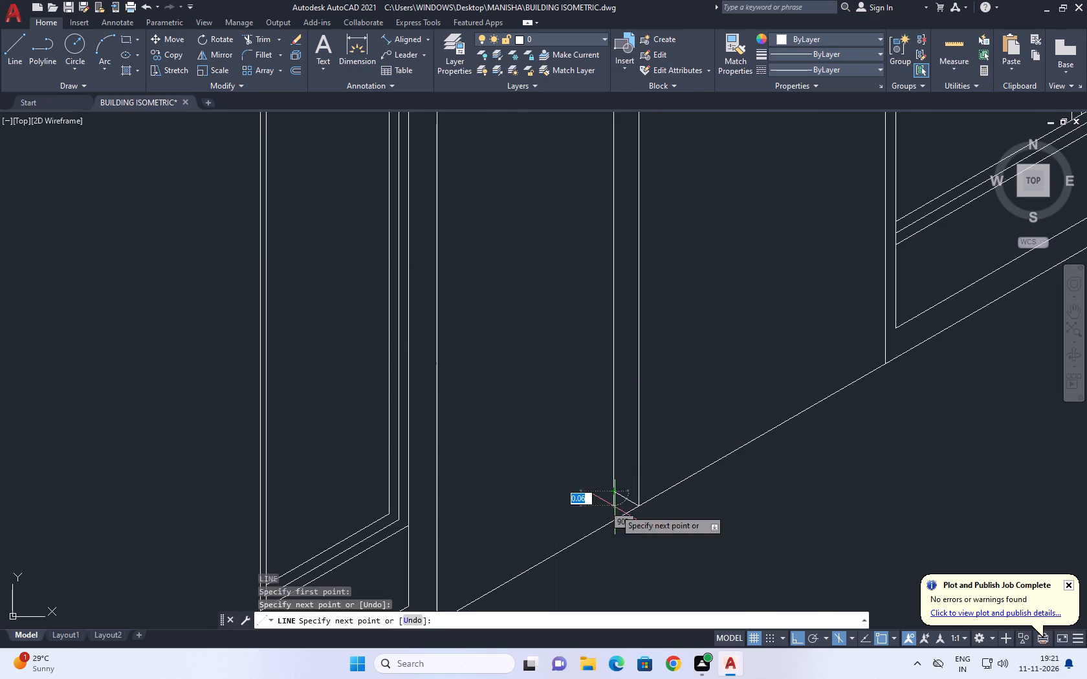
# Trim the reveal's inner vertical line where it projects above the facade band's lower edge.
pyautogui.scroll(-2, 674, 466)
pyautogui.scroll(3, 656, 482)
pyautogui.scroll(-1, 650, 472)
pyautogui.scroll(2, 650, 472)
pyautogui.scroll(-8, 649, 472)
pyautogui.scroll(3, 648, 448)
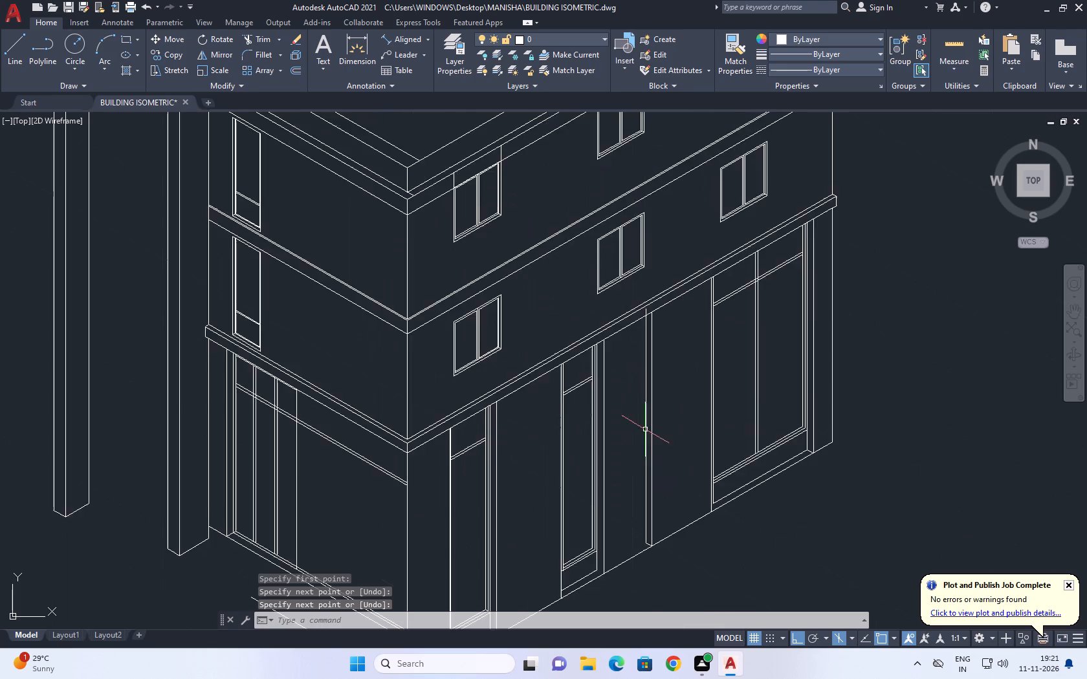
pyautogui.scroll(1, 643, 354)
pyautogui.moveTo(647, 338); pyautogui.dragTo(645, 436, button='middle')
pyautogui.write('TR')
pyautogui.press('space')
pyautogui.scroll(3, 647, 429)
pyautogui.click(650, 264)
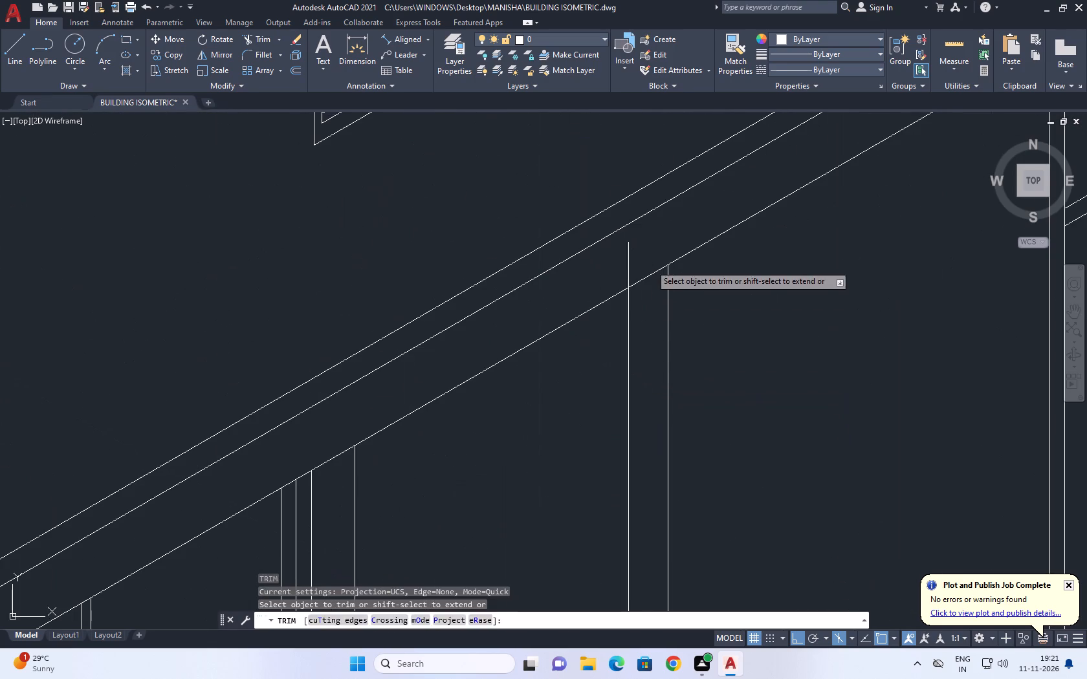
pyautogui.moveTo(603, 279); pyautogui.dragTo(592, 283)
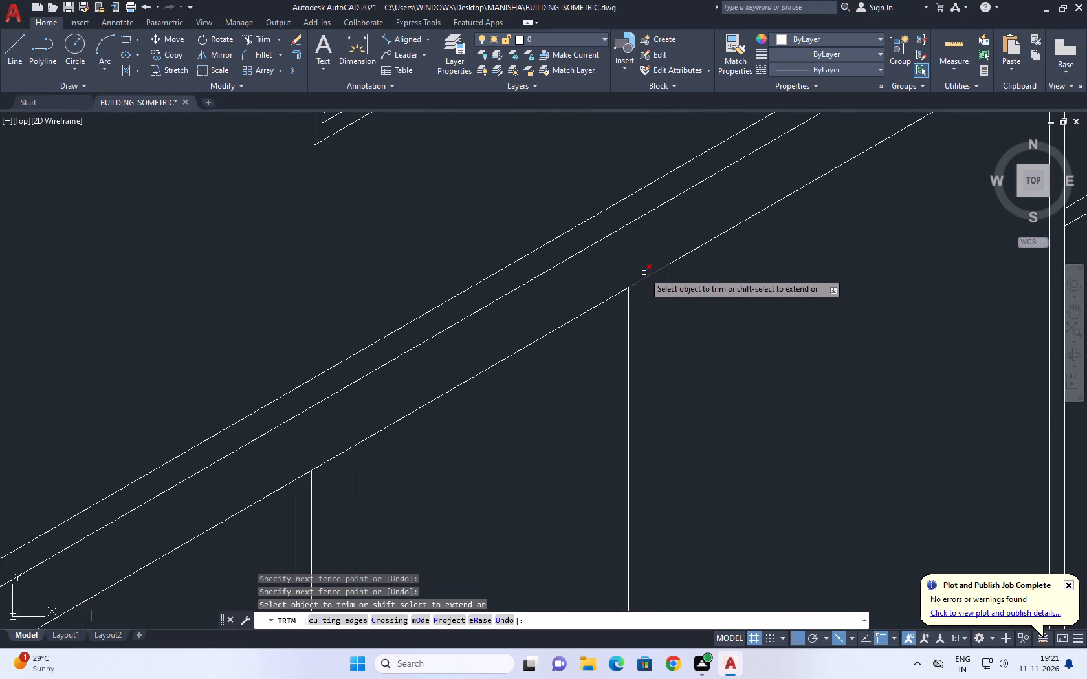
pyautogui.scroll(-4, 643, 272)
pyautogui.press('space')
# Erase the full-height vertical line directly beside the middle narrow glazing's far frame.
pyautogui.moveTo(596, 422); pyautogui.dragTo(602, 358, button='middle')
pyautogui.scroll(2, 605, 363)
pyautogui.click(606, 365)
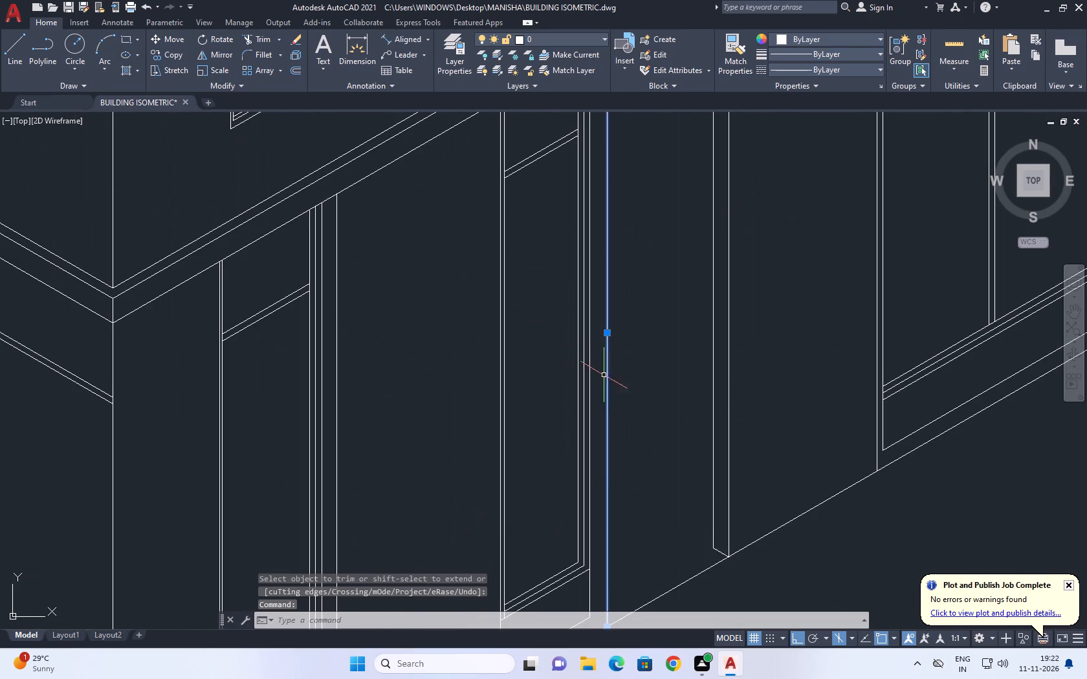
pyautogui.press('Delete')
# Move the middle narrow glazing, including its sill and recessed base line, along the facade to meet the new reveal's inner vertical line.
pyautogui.scroll(-1, 613, 373)
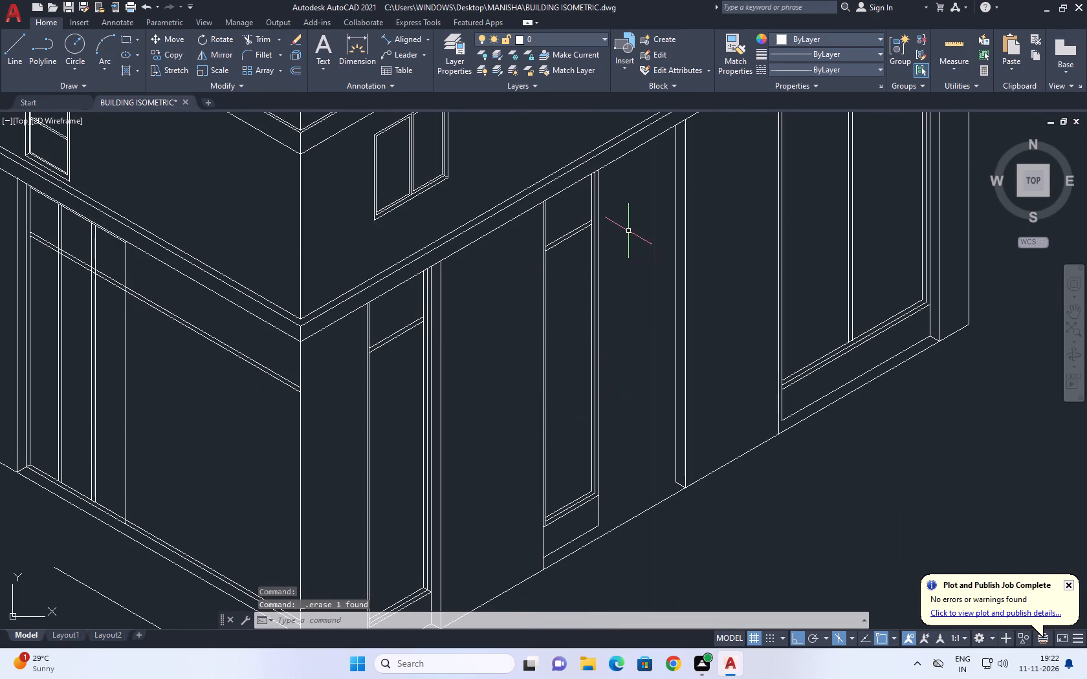
pyautogui.click(626, 228)
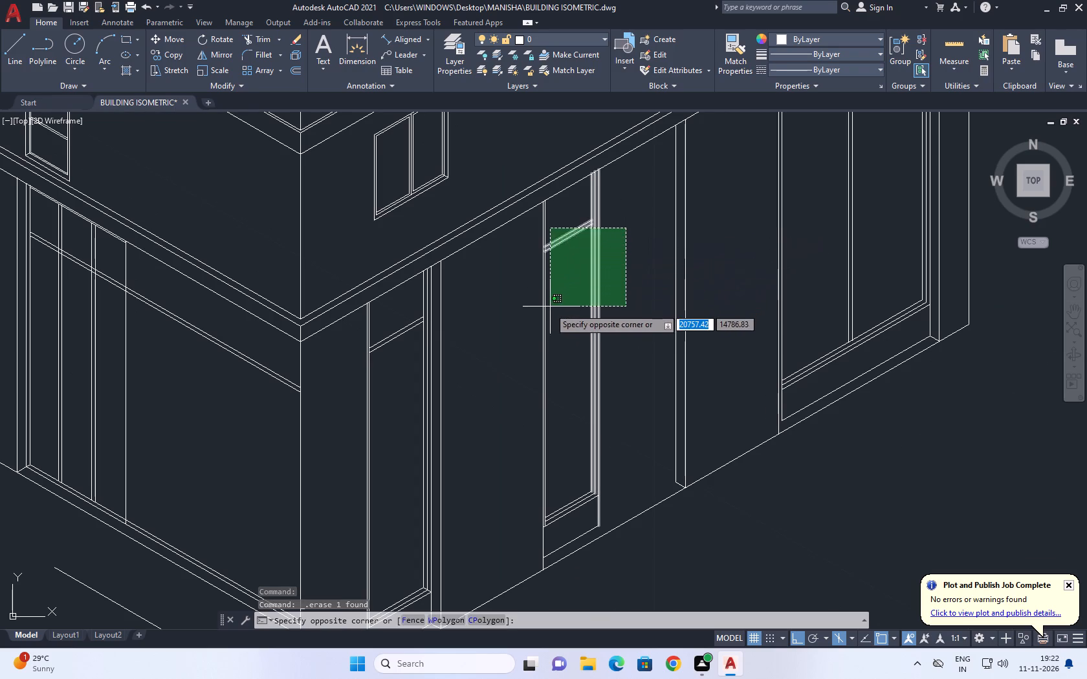
pyautogui.click(537, 340)
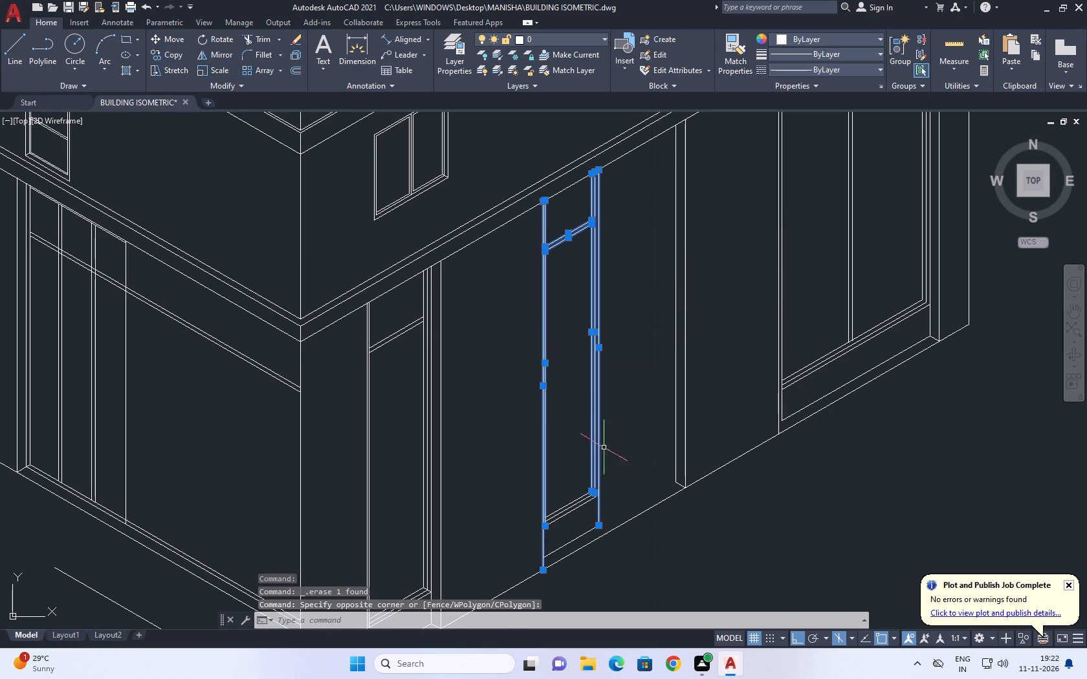
pyautogui.moveTo(615, 495); pyautogui.dragTo(596, 407, button='middle')
pyautogui.click(602, 393)
pyautogui.click(527, 426)
pyautogui.scroll(2, 576, 464)
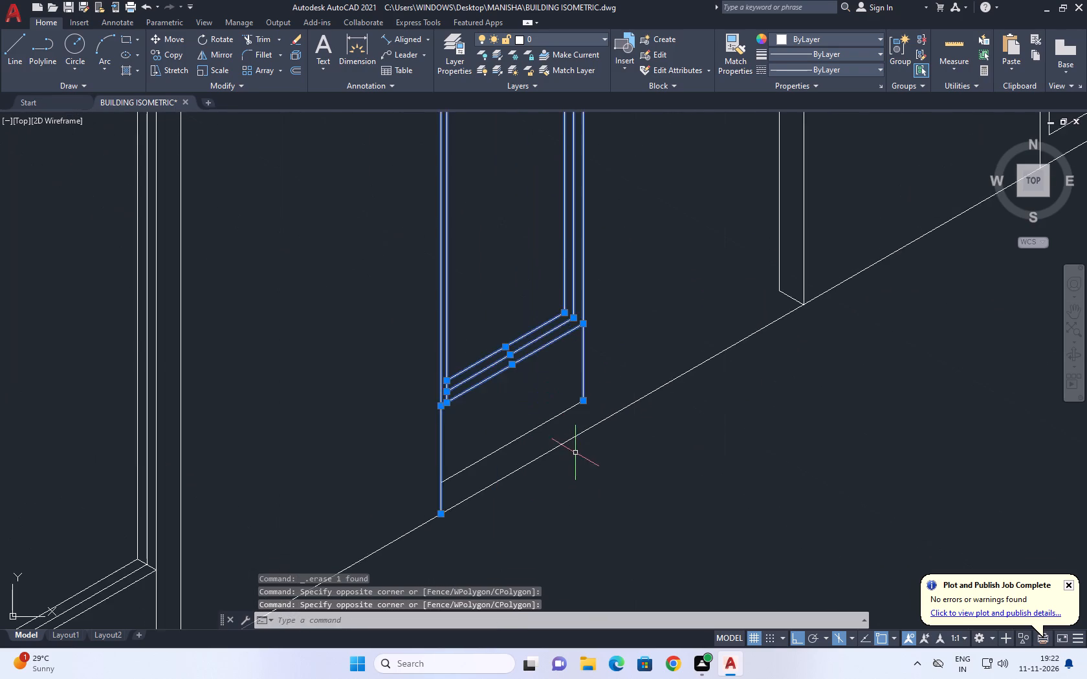
pyautogui.scroll(2, 550, 430)
pyautogui.moveTo(543, 424); pyautogui.dragTo(537, 412)
pyautogui.click(478, 343)
pyautogui.scroll(-3, 551, 321)
pyautogui.moveTo(642, 292); pyautogui.dragTo(598, 382, button='middle')
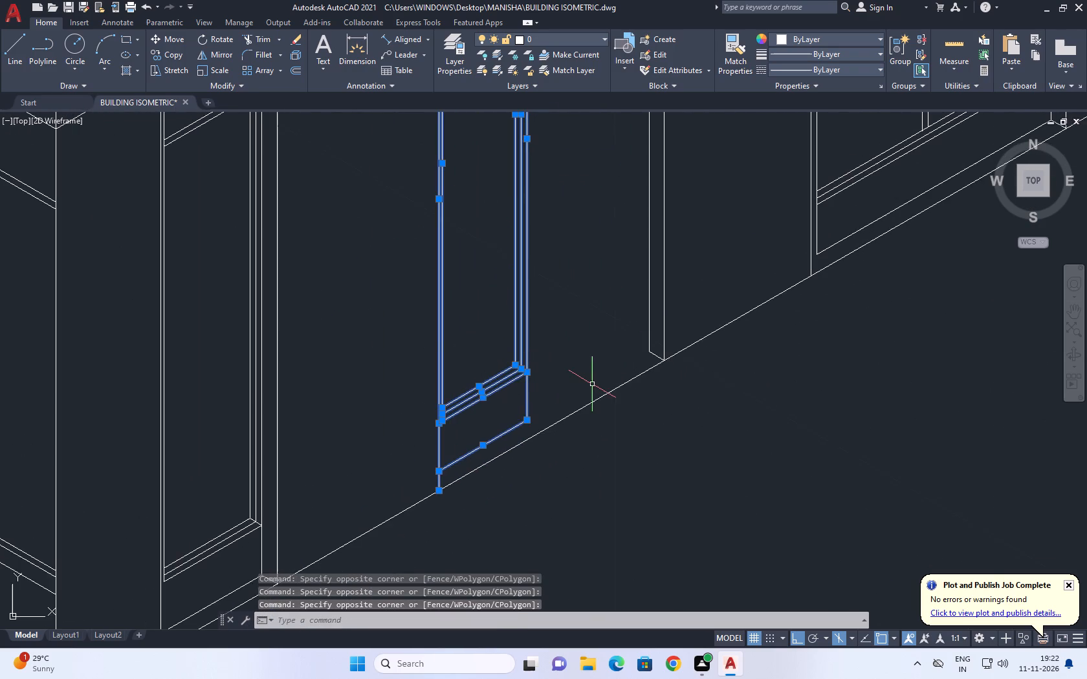
pyautogui.write('M')
pyautogui.press('space')
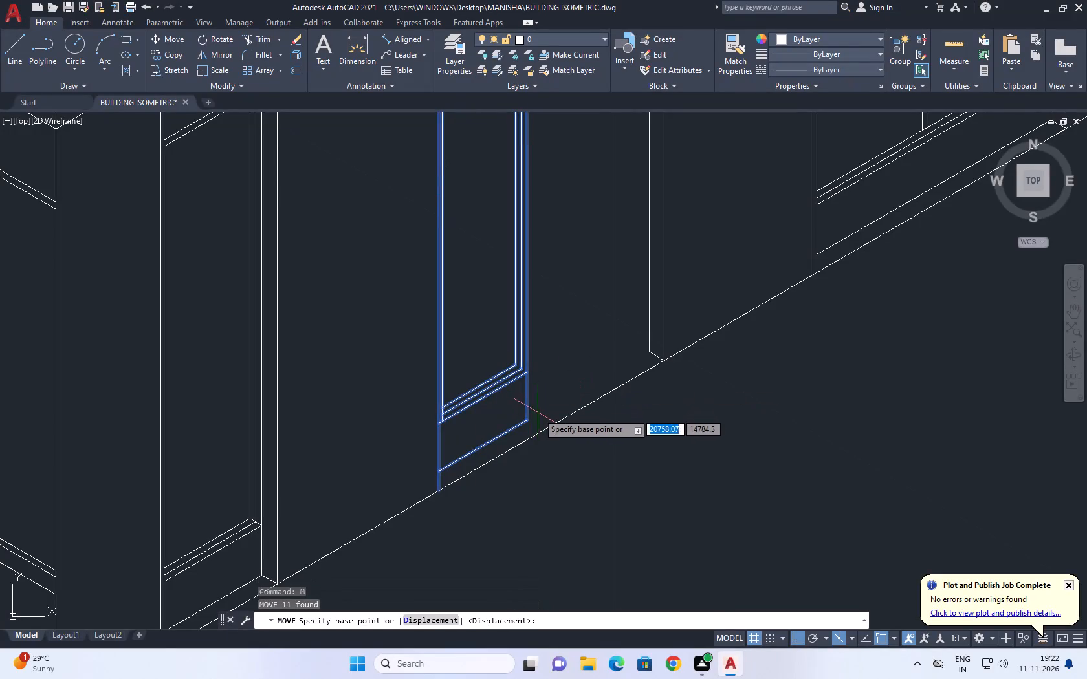
pyautogui.scroll(2, 533, 412)
pyautogui.click(514, 434)
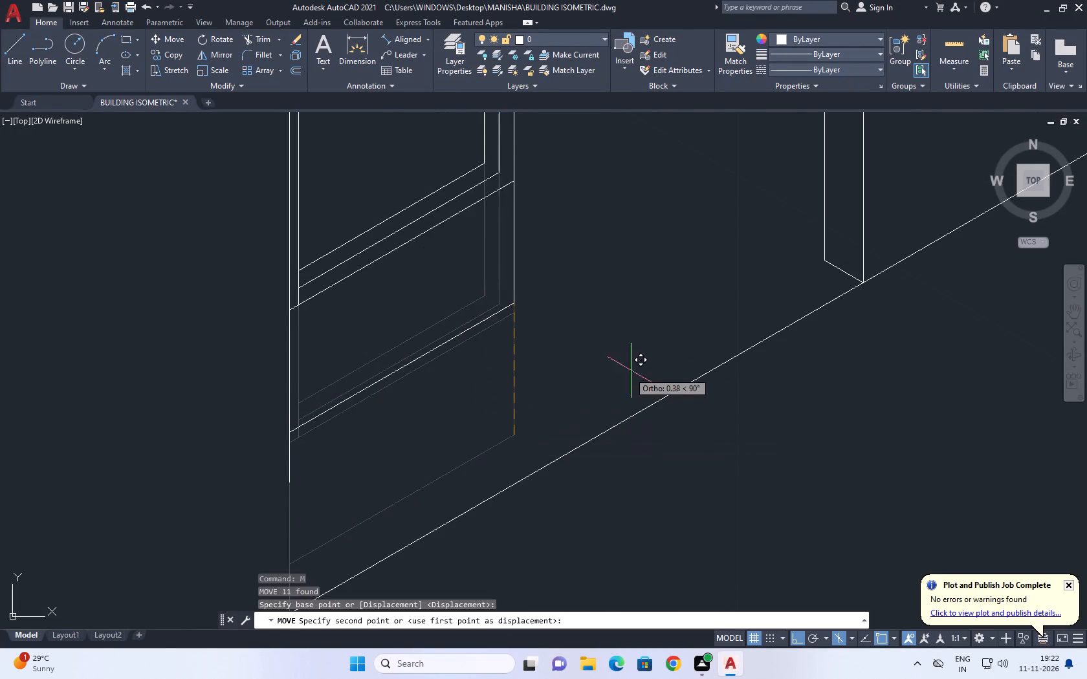
pyautogui.press('F5')
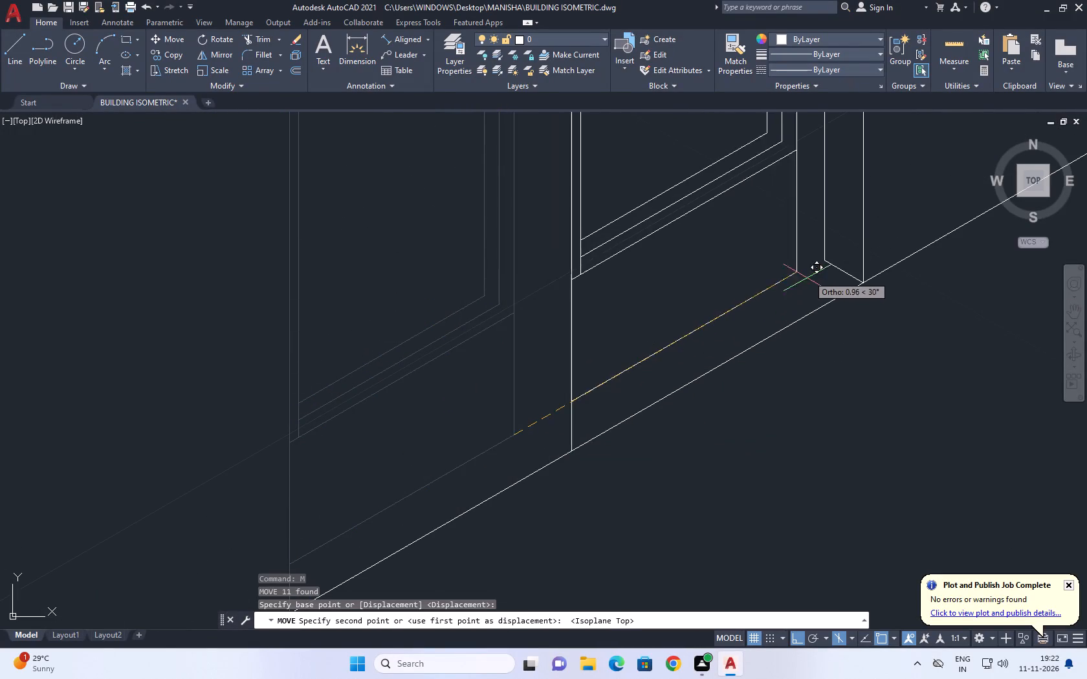
pyautogui.scroll(3, 813, 270)
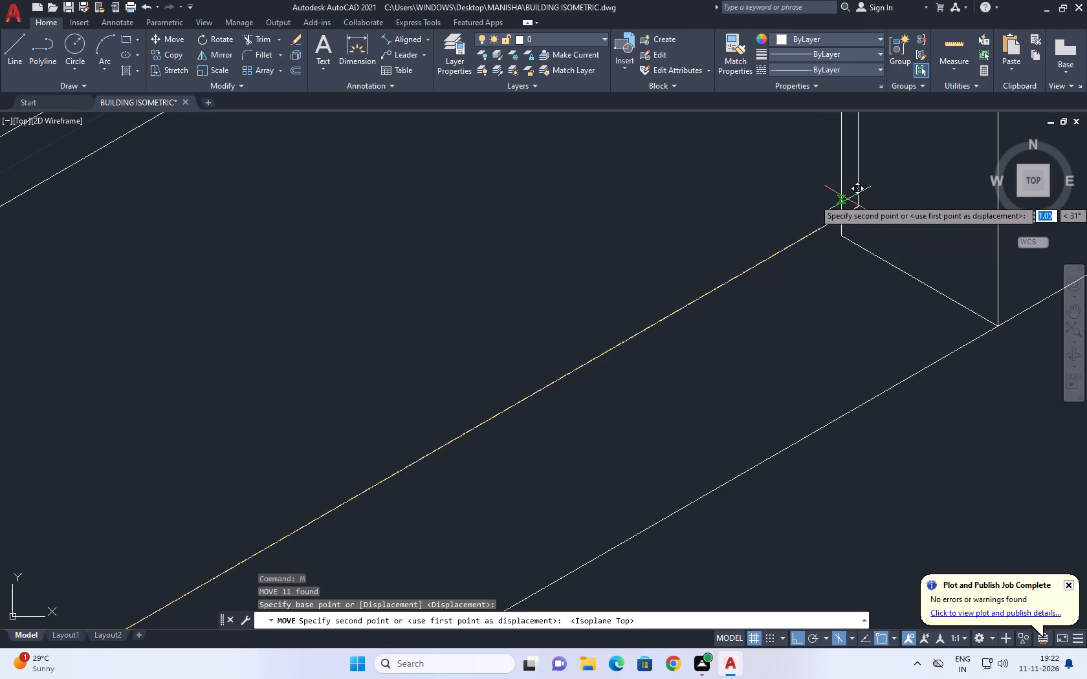
pyautogui.scroll(3, 852, 215)
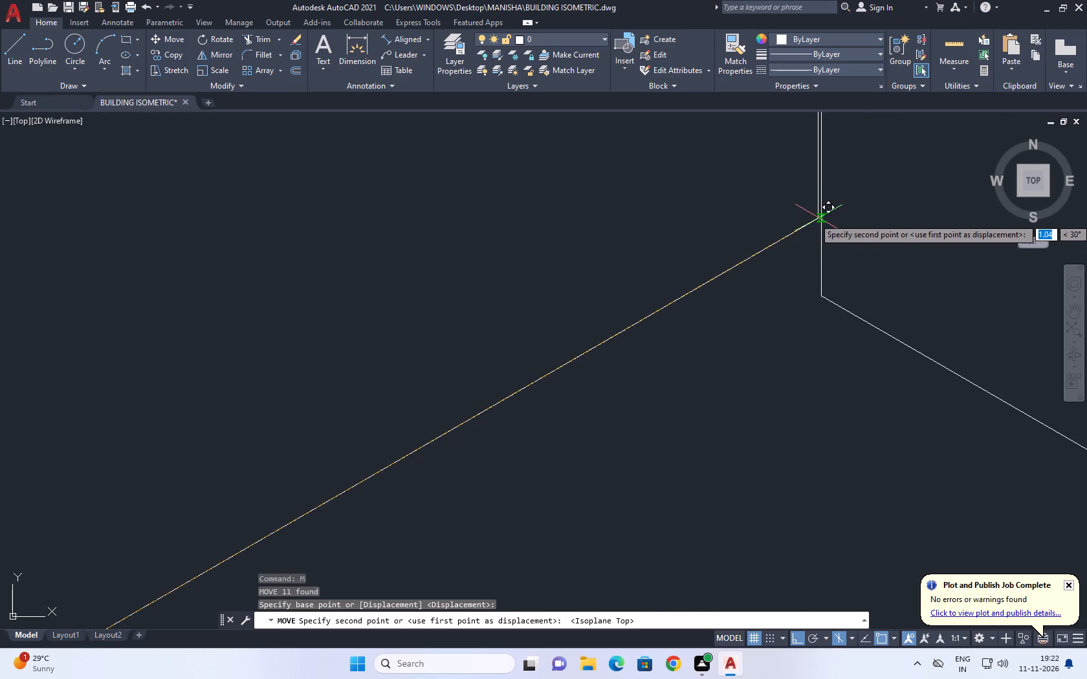
pyautogui.click(822, 218)
pyautogui.scroll(-8, 710, 330)
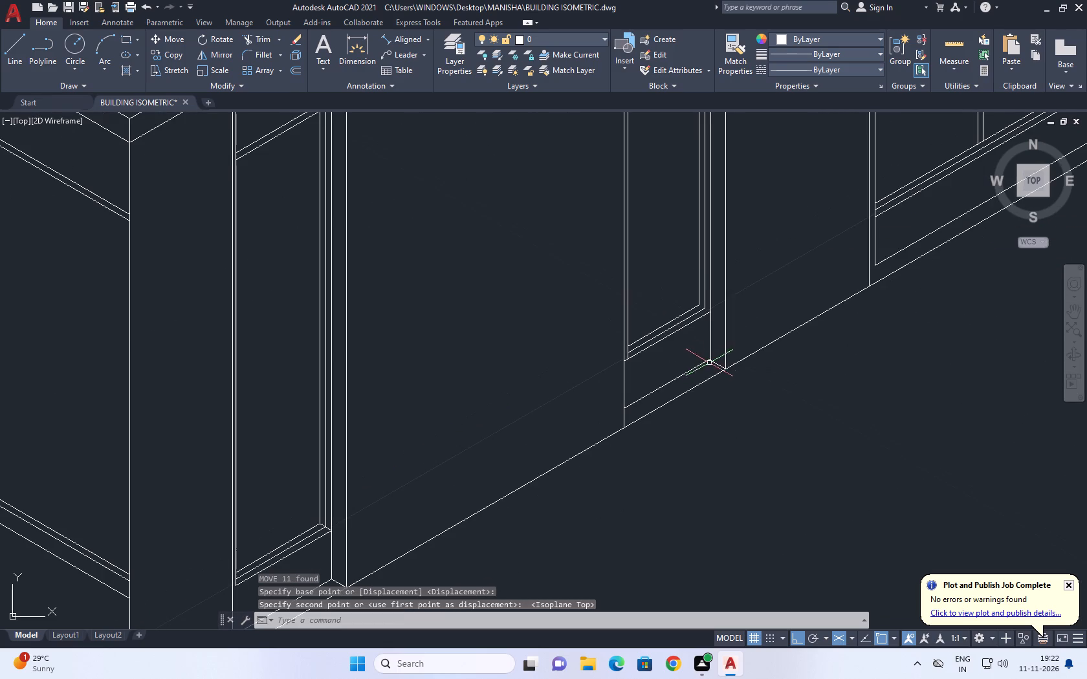
# Erase the reveal's inner vertical line that overlaps the moved glazing's far frame line.
pyautogui.moveTo(709, 288); pyautogui.dragTo(710, 361, button='middle')
pyautogui.click(712, 343)
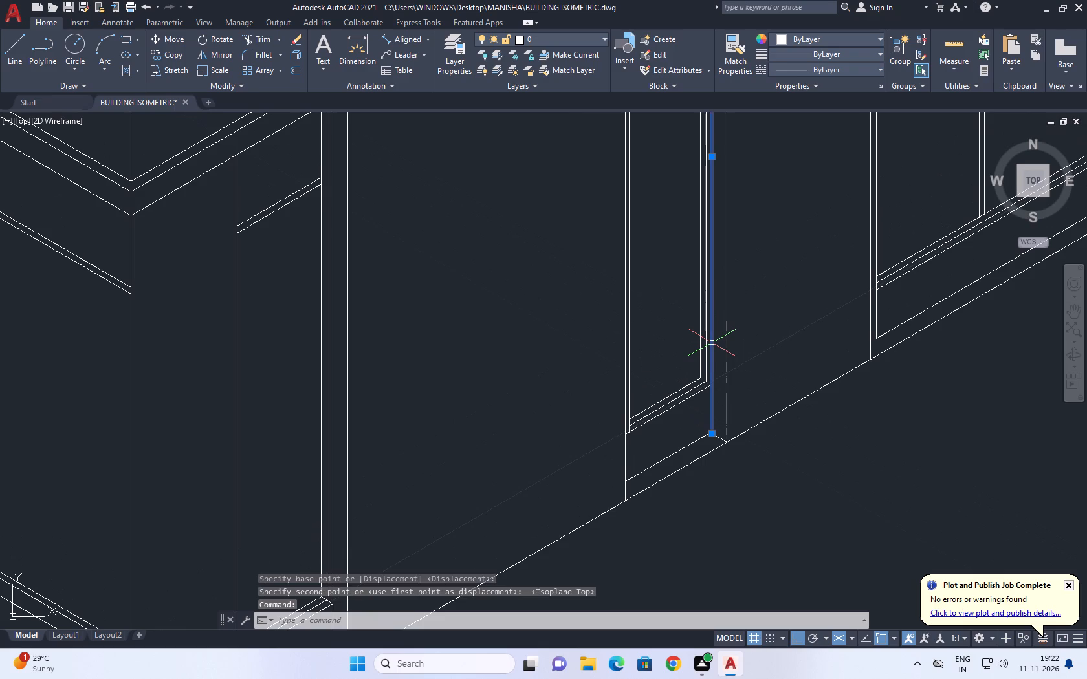
pyautogui.press('Delete')
# Extend the middle narrow glazing reveal's short bottom line to meet the recessed base line.
pyautogui.scroll(-1, 703, 370)
pyautogui.moveTo(722, 394); pyautogui.dragTo(718, 495, button='middle')
pyautogui.moveTo(660, 537); pyautogui.dragTo(675, 438, button='middle')
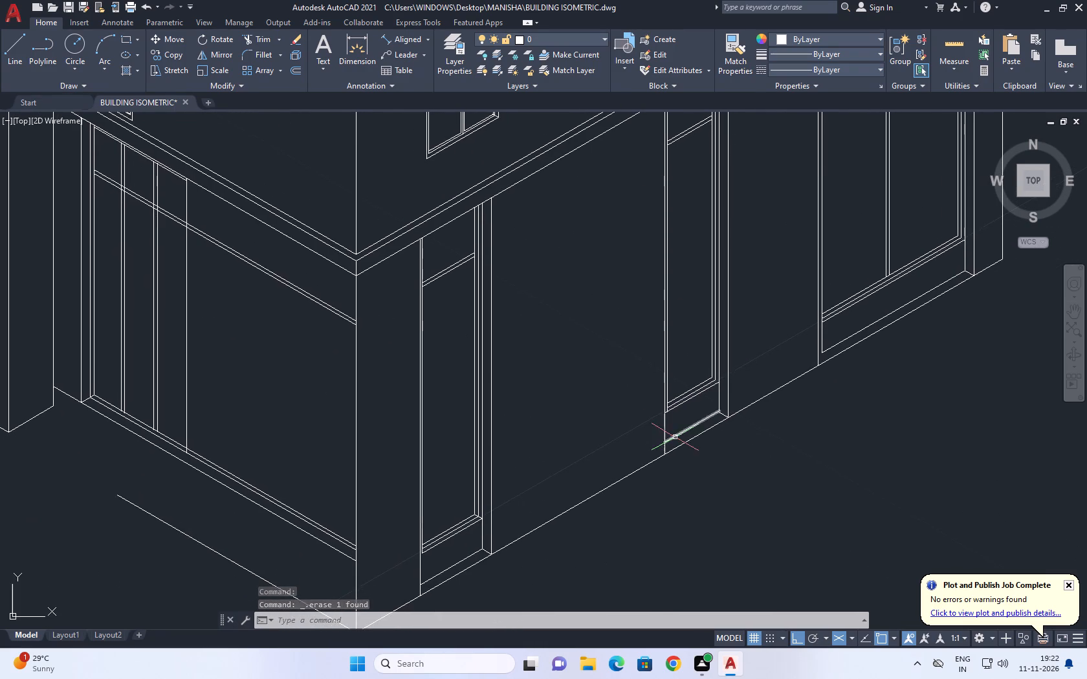
pyautogui.scroll(2, 680, 438)
pyautogui.scroll(-3, 690, 416)
pyautogui.scroll(5, 705, 413)
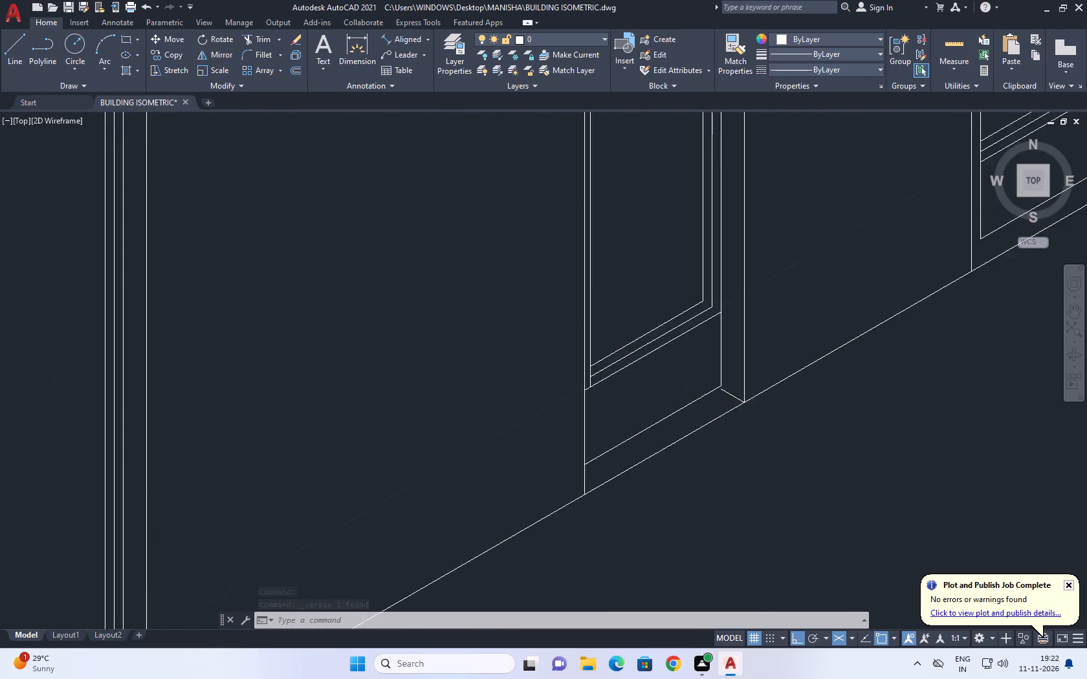
pyautogui.scroll(1, 763, 385)
pyautogui.click(741, 309)
pyautogui.click(740, 331)
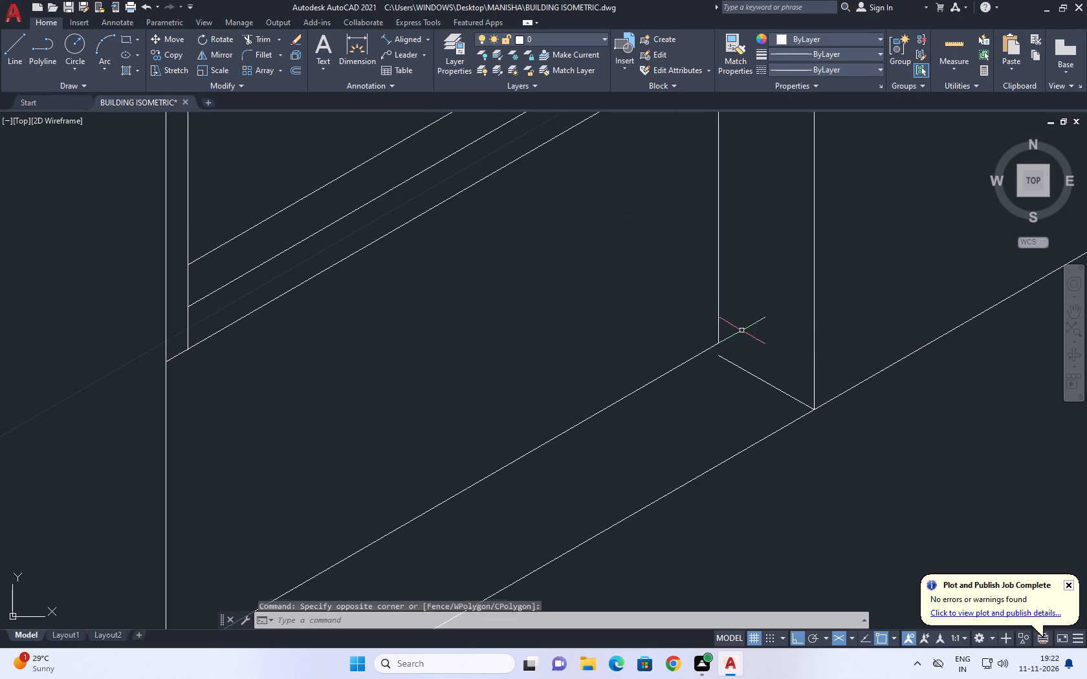
pyautogui.moveTo(765, 400); pyautogui.dragTo(767, 442, button='middle')
pyautogui.write('EX')
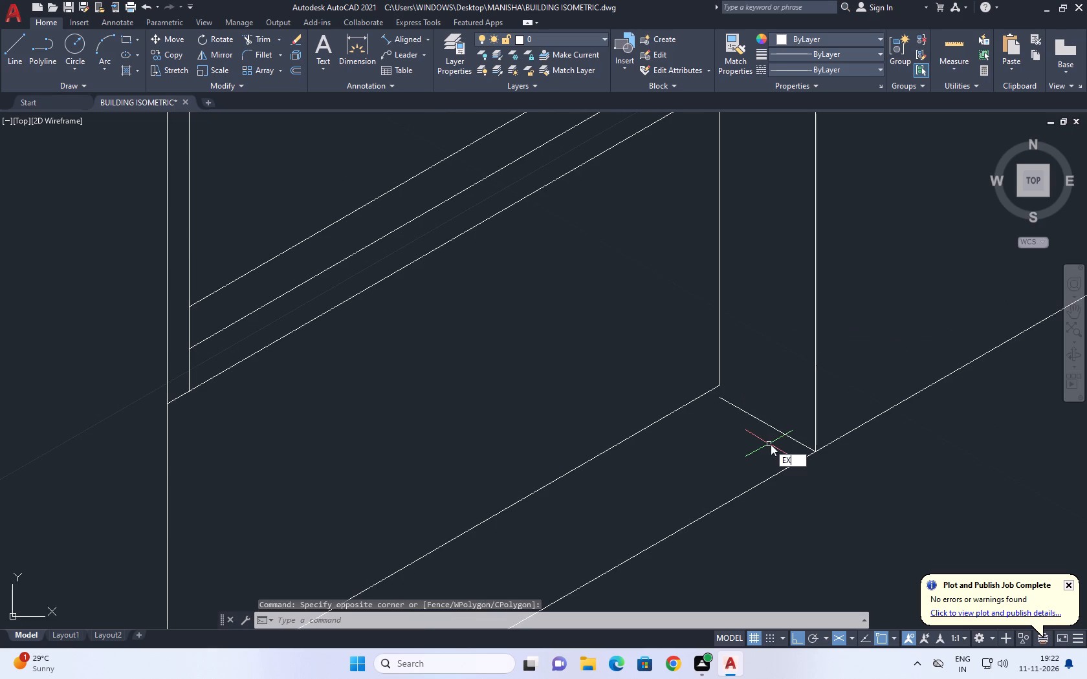
pyautogui.press('space')
pyautogui.click(775, 414)
pyautogui.click(741, 438)
pyautogui.scroll(-3, 735, 398)
pyautogui.press('Escape')
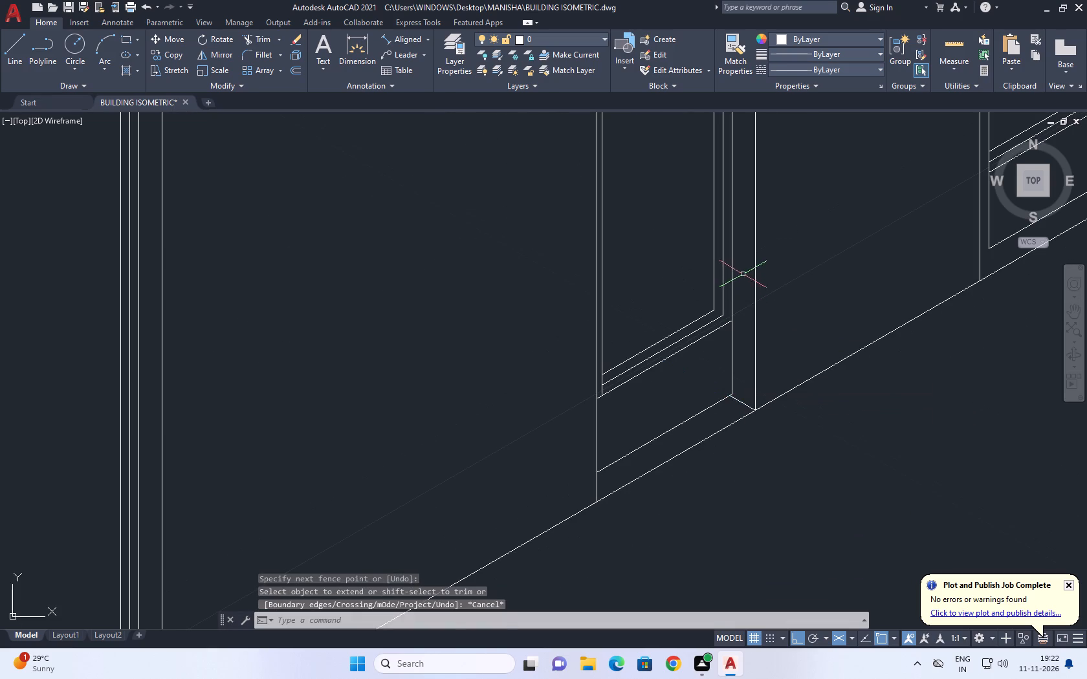
# Move the middle narrow glazing's frame, transom, sill and base lines so their bottom corner meets the inner end of the reveal's bottom line.
pyautogui.click(748, 293)
pyautogui.click(686, 345)
pyautogui.scroll(2, 703, 371)
pyautogui.click(701, 479)
pyautogui.moveTo(664, 424); pyautogui.dragTo(657, 413)
pyautogui.moveTo(738, 285); pyautogui.dragTo(719, 513, button='middle')
pyautogui.scroll(-4, 702, 482)
pyautogui.scroll(2, 705, 215)
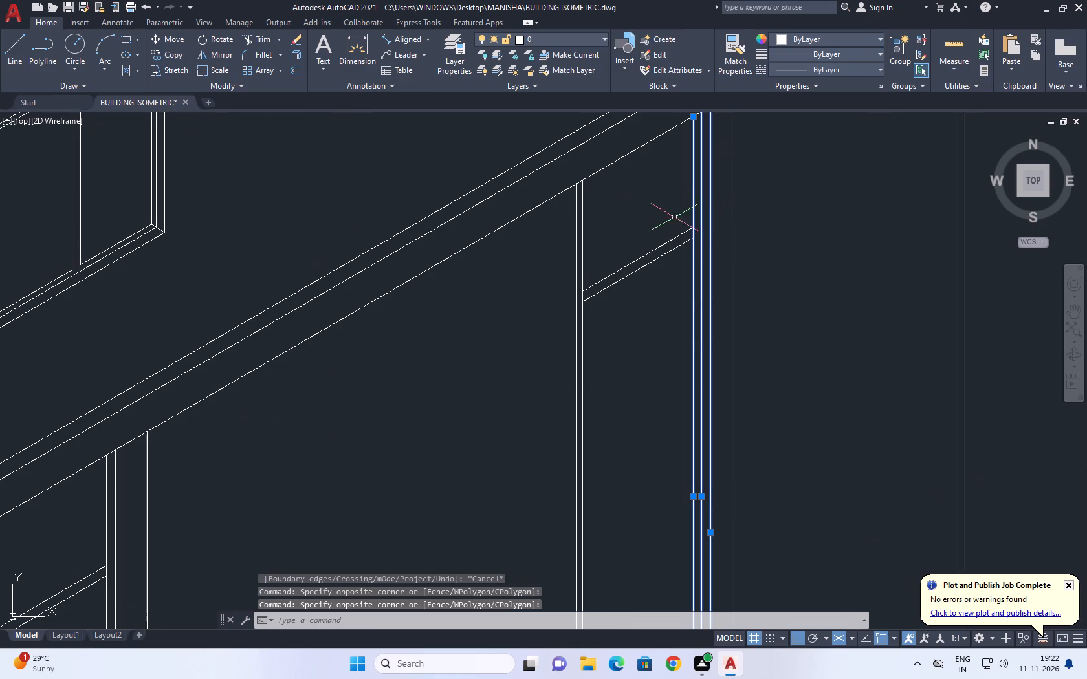
pyautogui.click(670, 214)
pyautogui.moveTo(642, 312); pyautogui.dragTo(640, 319)
pyautogui.moveTo(682, 440); pyautogui.dragTo(676, 345, button='middle')
pyautogui.press('m')
pyautogui.press('space')
pyautogui.moveTo(718, 495); pyautogui.dragTo(681, 237, button='middle')
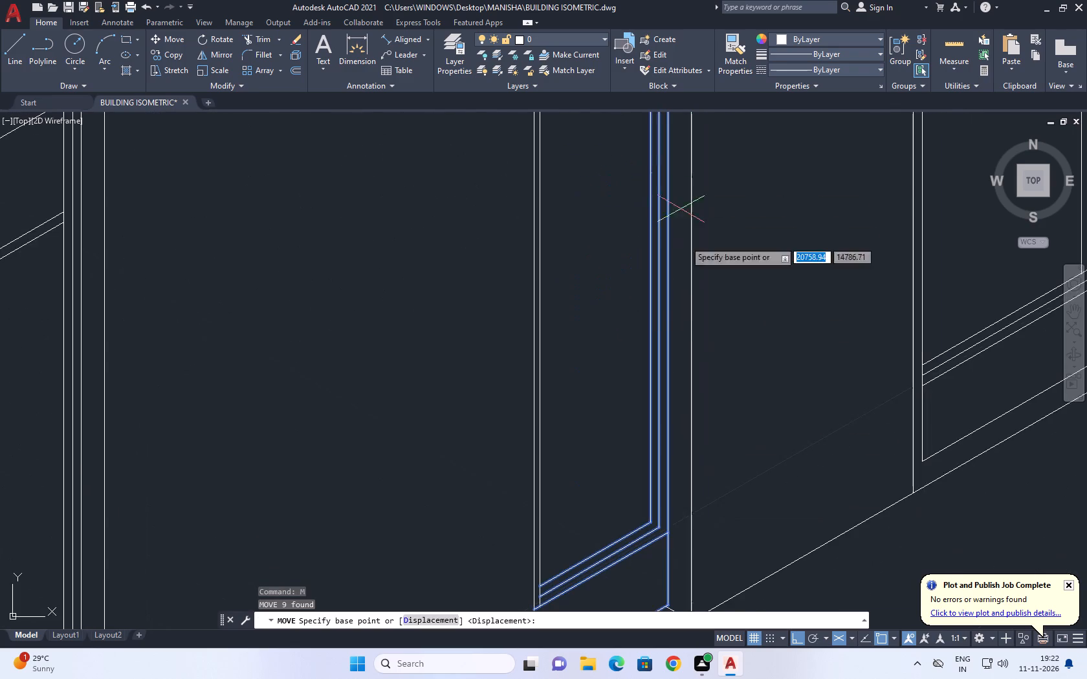
pyautogui.moveTo(656, 518); pyautogui.dragTo(651, 229, button='middle')
pyautogui.scroll(5, 661, 310)
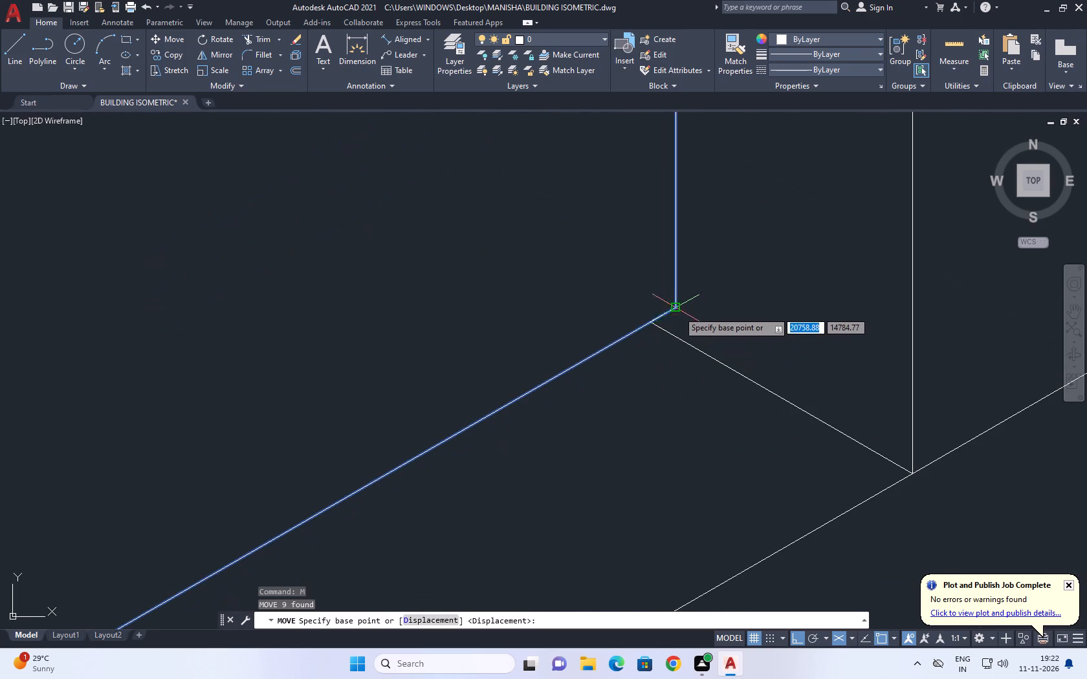
pyautogui.click(677, 307)
pyautogui.click(649, 323)
pyautogui.scroll(-8, 716, 311)
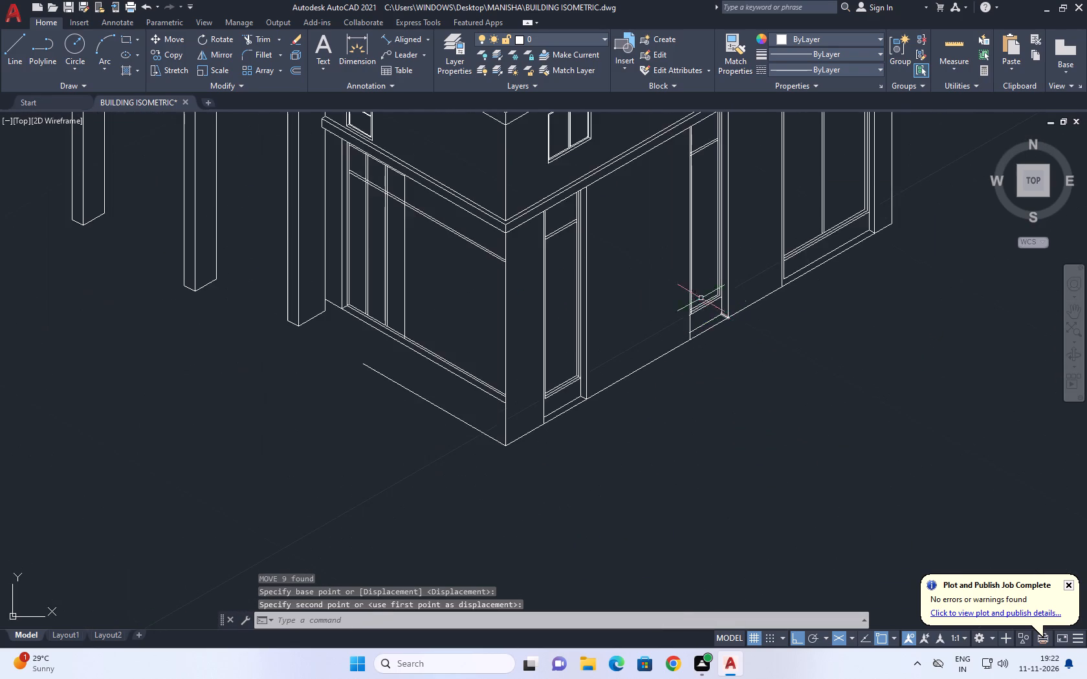
# Erase the two near-side vertical frame lines of the middle narrow glazing.
pyautogui.scroll(3, 694, 348)
pyautogui.moveTo(703, 250); pyautogui.dragTo(694, 253)
pyautogui.moveTo(658, 262); pyautogui.dragTo(646, 268)
pyautogui.moveTo(692, 280); pyautogui.dragTo(694, 310, button='middle')
pyautogui.press('Delete')
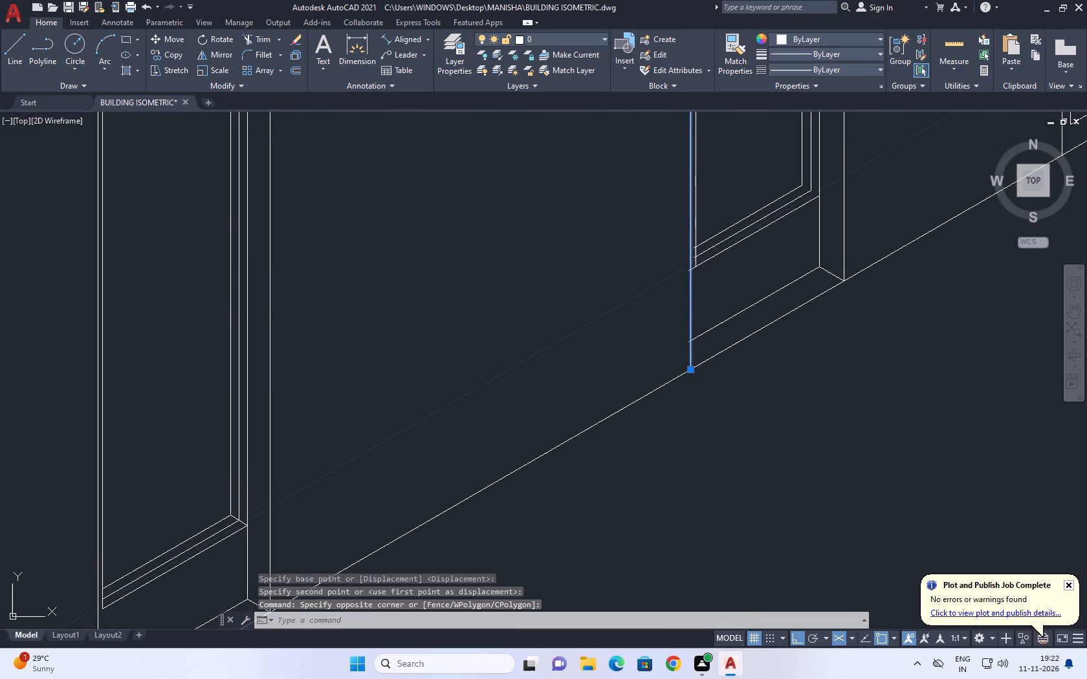
pyautogui.moveTo(693, 250); pyautogui.dragTo(696, 318, button='middle')
pyautogui.moveTo(720, 237); pyautogui.dragTo(686, 240)
pyautogui.click(657, 239)
pyautogui.press('Delete')
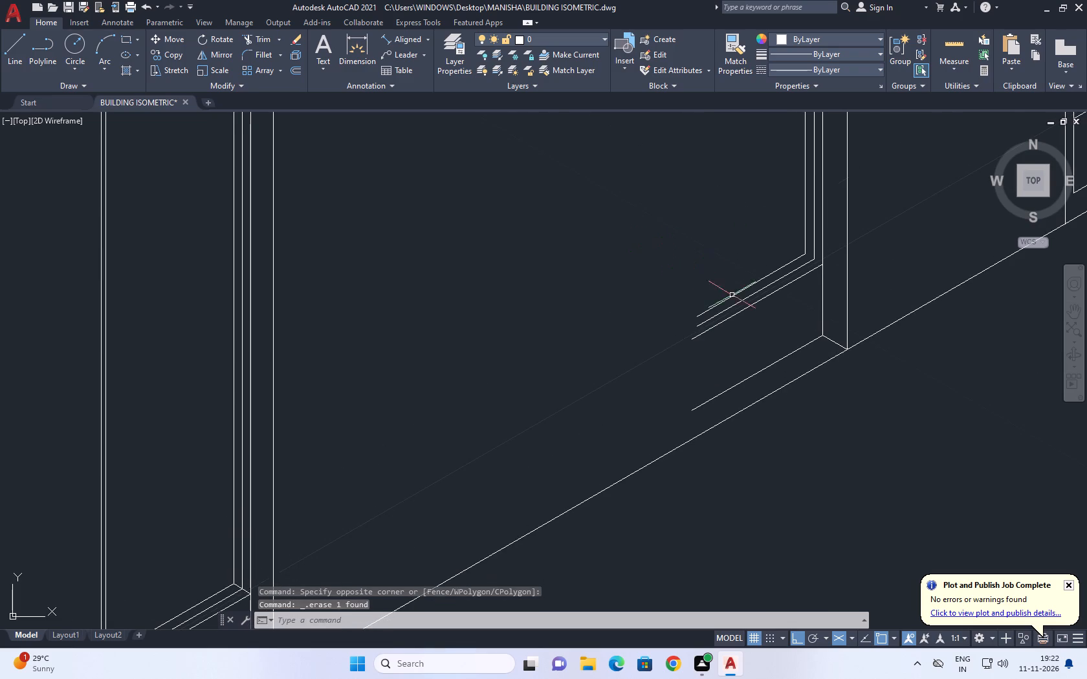
# Draw a vertical line from the facade band's lower edge, nearer the building corner than the middle glazing, and trim it at the ground line.
pyautogui.scroll(-2, 736, 304)
pyautogui.moveTo(725, 212); pyautogui.dragTo(739, 370, button='middle')
pyautogui.moveTo(727, 295); pyautogui.dragTo(738, 371, button='middle')
pyautogui.moveTo(759, 367); pyautogui.dragTo(730, 354, button='middle')
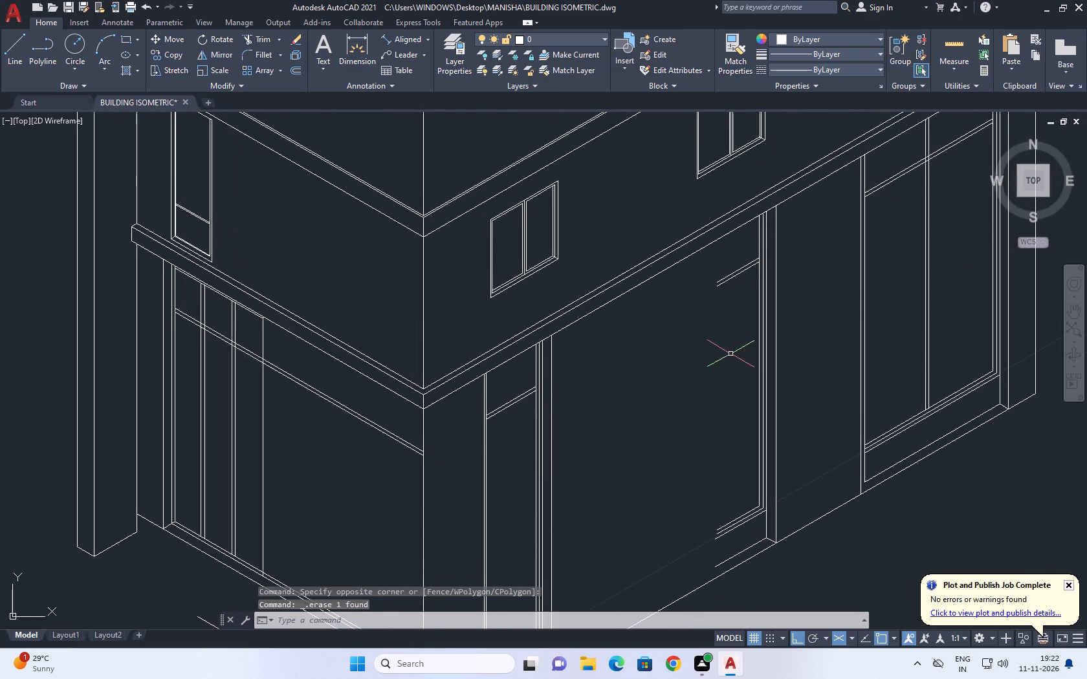
pyautogui.press('l')
pyautogui.press('space')
pyautogui.moveTo(719, 326); pyautogui.dragTo(718, 339, button='middle')
pyautogui.scroll(-1, 718, 339)
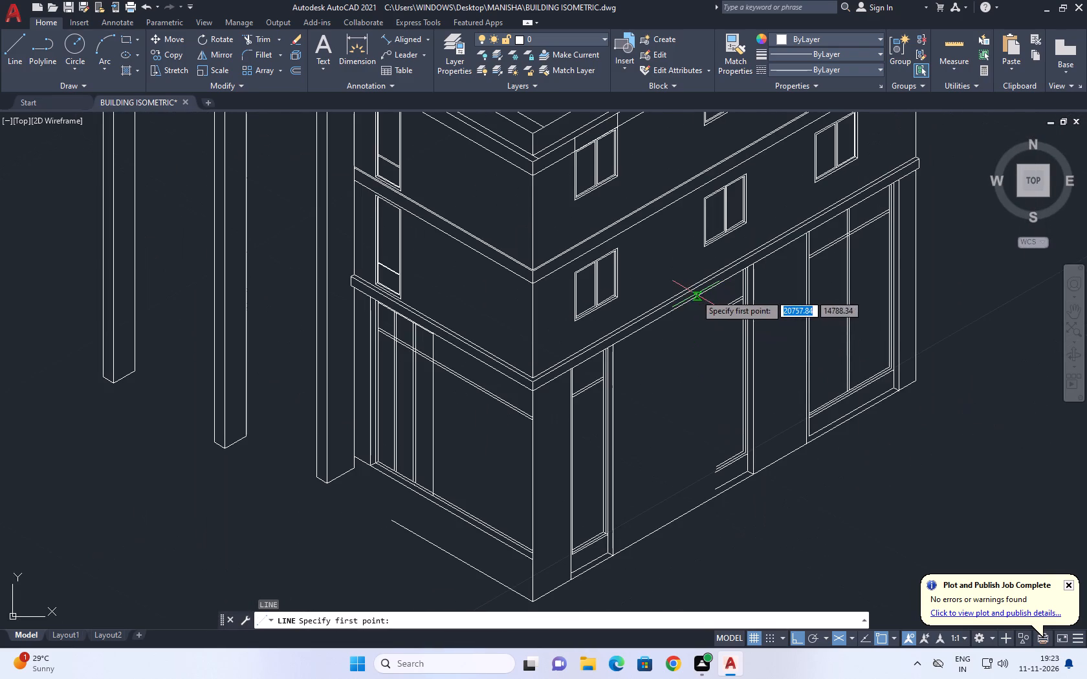
pyautogui.click(696, 295)
pyautogui.press('F5')
pyautogui.click(715, 530)
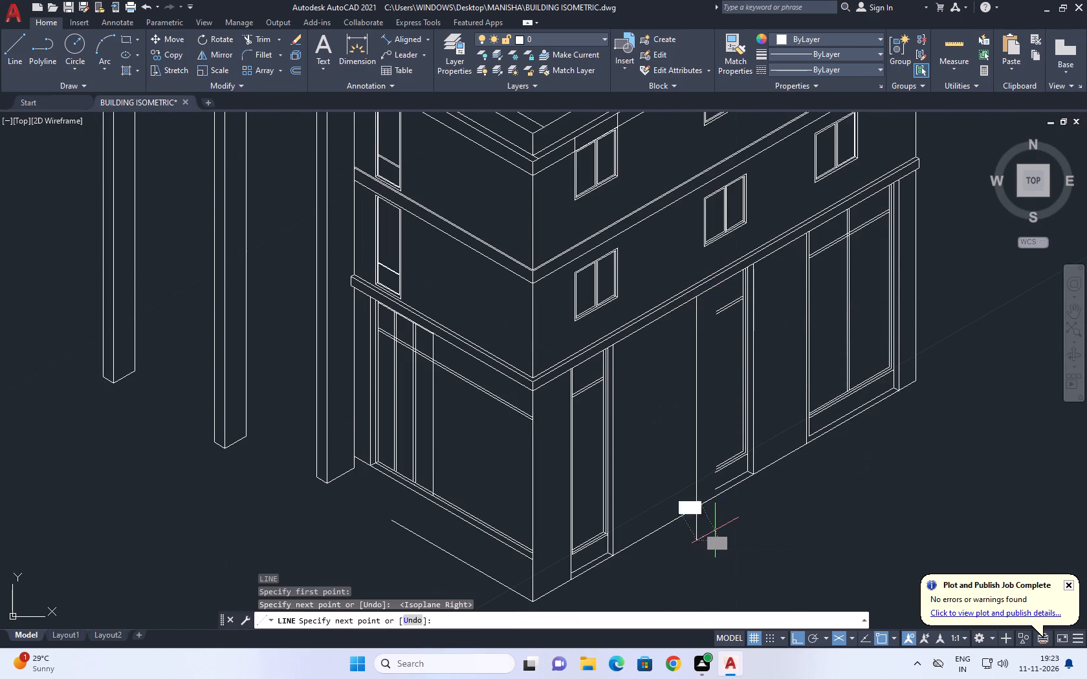
pyautogui.press('space')
pyautogui.moveTo(720, 474); pyautogui.dragTo(706, 435, button='middle')
pyautogui.write('TR')
pyautogui.press('space')
pyautogui.click(699, 501)
pyautogui.moveTo(667, 498); pyautogui.dragTo(661, 499)
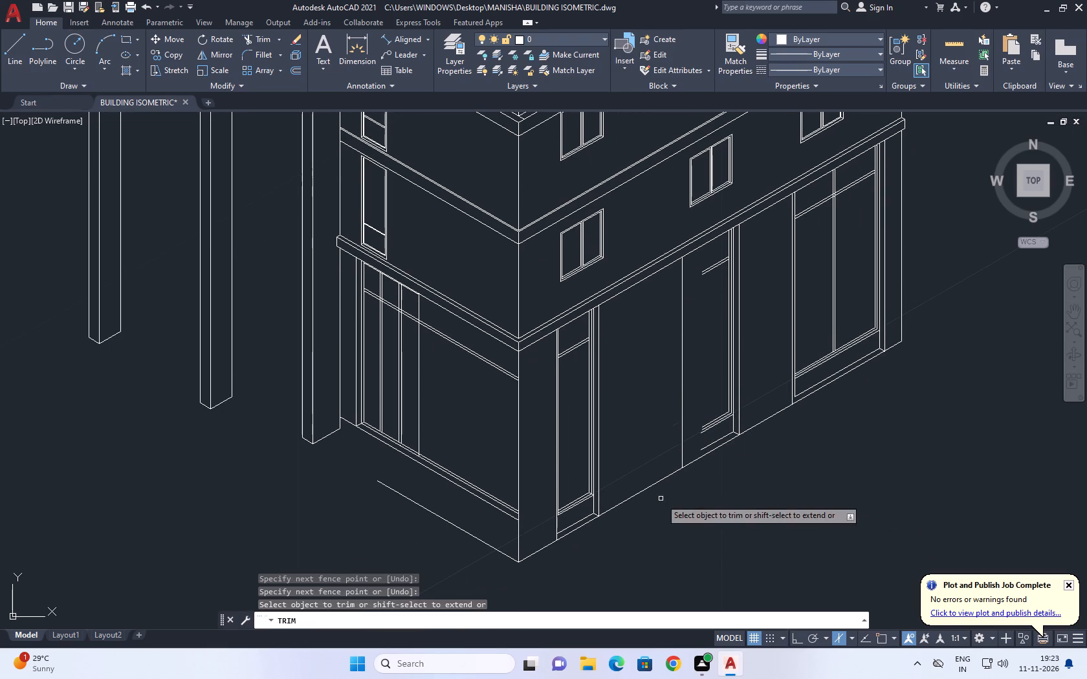
pyautogui.press('space')
# Copy the new vertical line along the facade towards the building corner, placing it between the two narrow glazings.
pyautogui.scroll(1, 668, 439)
pyautogui.moveTo(740, 387); pyautogui.dragTo(742, 420, button='middle')
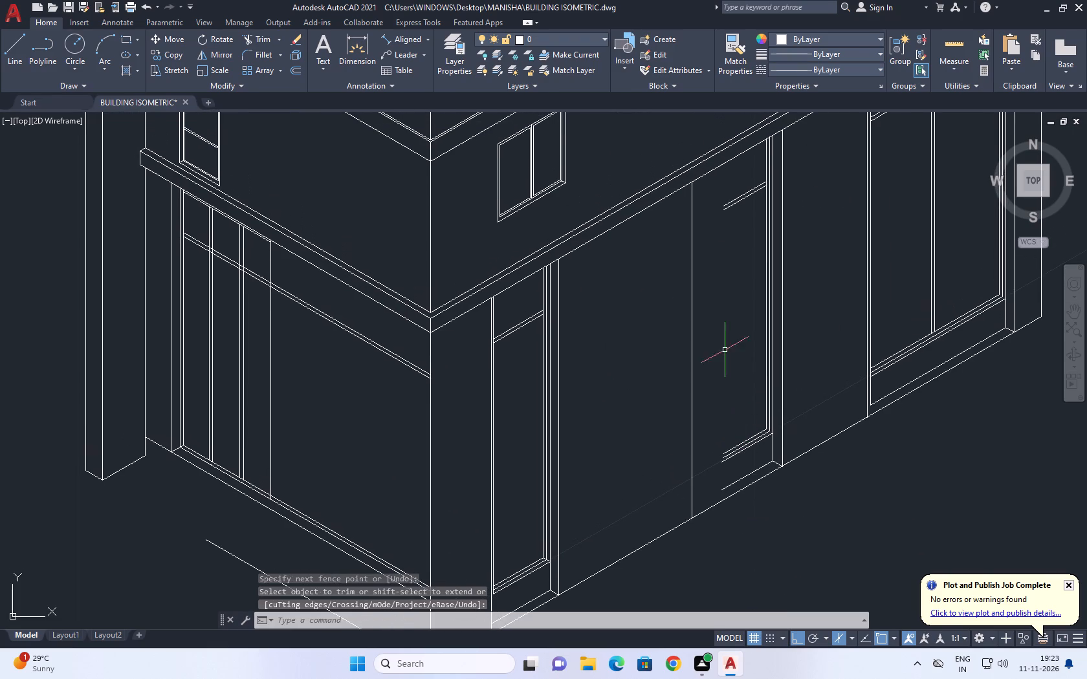
pyautogui.moveTo(723, 326); pyautogui.dragTo(716, 326)
pyautogui.click(655, 343)
pyautogui.moveTo(694, 350); pyautogui.dragTo(697, 381, button='middle')
pyautogui.write('CO')
pyautogui.press('space')
pyautogui.click(697, 381)
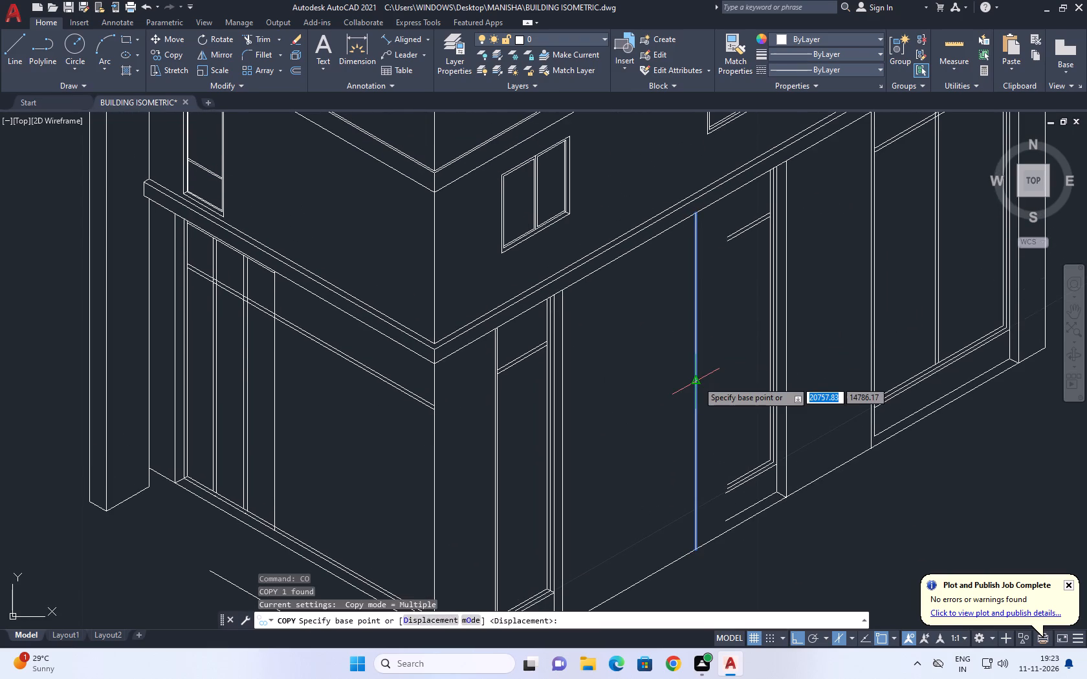
pyautogui.click(601, 426)
pyautogui.press('space')
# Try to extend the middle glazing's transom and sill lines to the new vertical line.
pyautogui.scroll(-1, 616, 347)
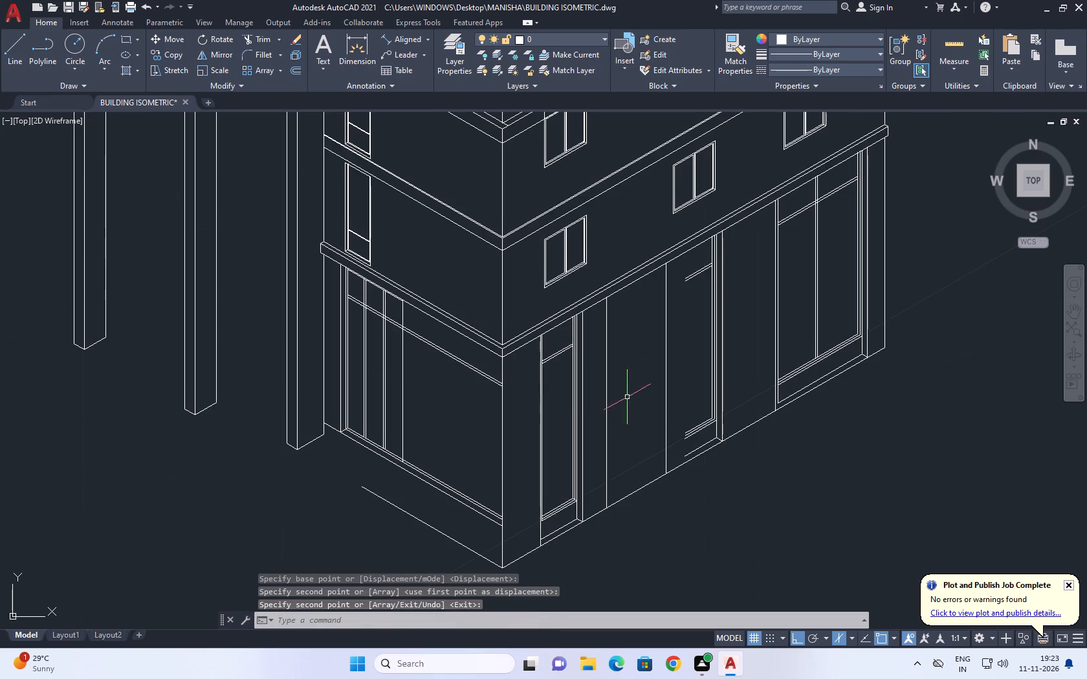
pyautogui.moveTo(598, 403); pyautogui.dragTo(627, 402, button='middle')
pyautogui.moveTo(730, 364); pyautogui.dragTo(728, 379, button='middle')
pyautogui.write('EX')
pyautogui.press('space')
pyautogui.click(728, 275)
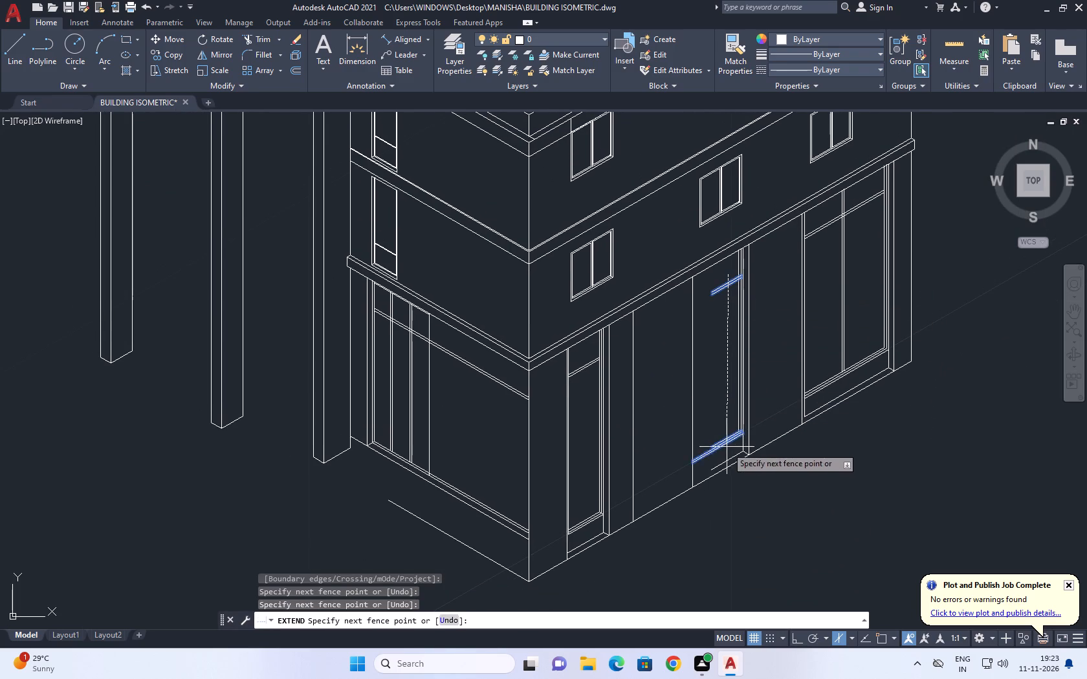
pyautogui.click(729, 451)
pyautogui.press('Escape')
# Erase the corner-side narrow glazing's far frame, transom, sill and base lines together with its reveal lines.
pyautogui.scroll(1, 597, 407)
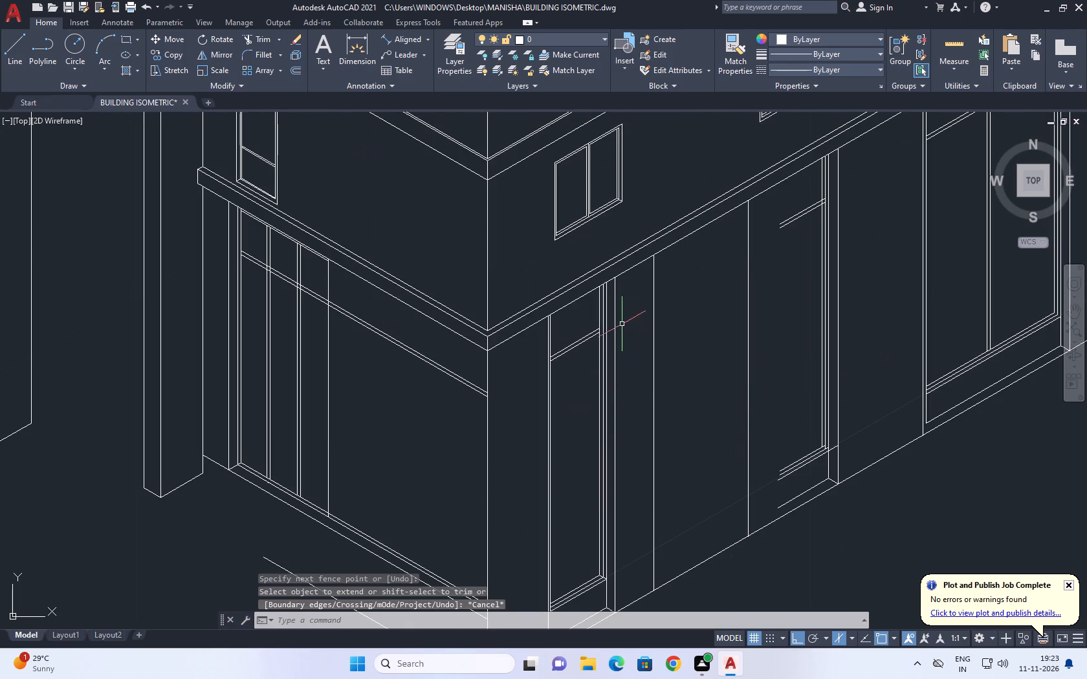
pyautogui.click(622, 318)
pyautogui.click(586, 377)
pyautogui.moveTo(620, 382); pyautogui.dragTo(634, 232, button='middle')
pyautogui.scroll(1, 637, 208)
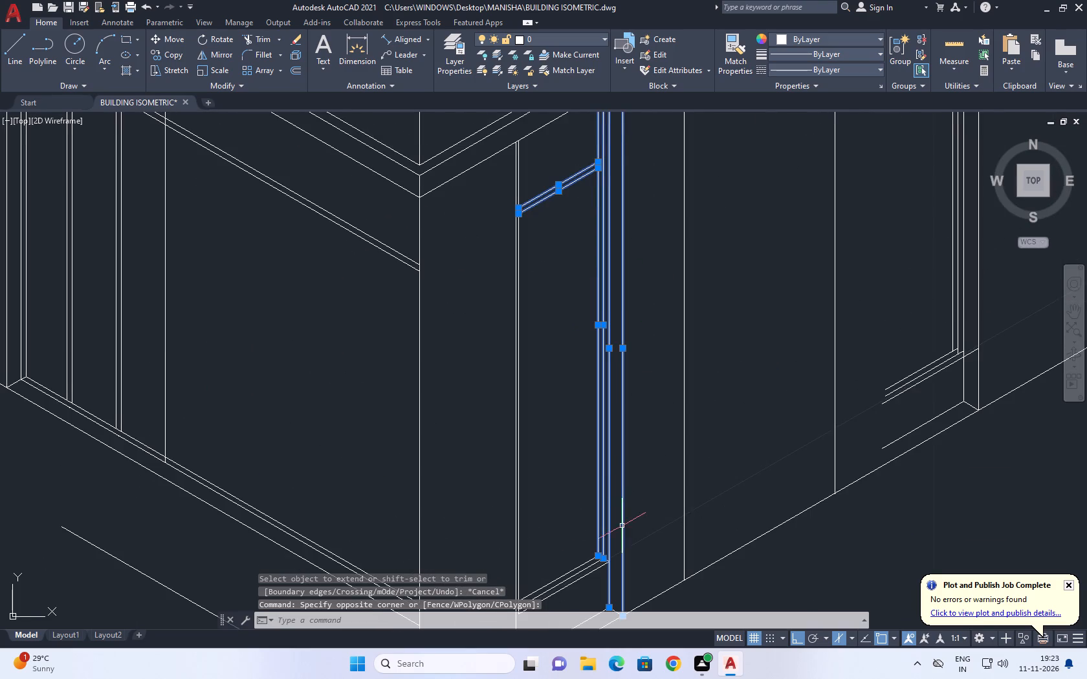
pyautogui.moveTo(622, 529); pyautogui.dragTo(630, 277, button='middle')
pyautogui.scroll(2, 631, 330)
pyautogui.click(671, 248)
pyautogui.moveTo(501, 288); pyautogui.dragTo(503, 294)
pyautogui.scroll(1, 558, 431)
pyautogui.moveTo(556, 433); pyautogui.dragTo(539, 408)
pyautogui.click(502, 356)
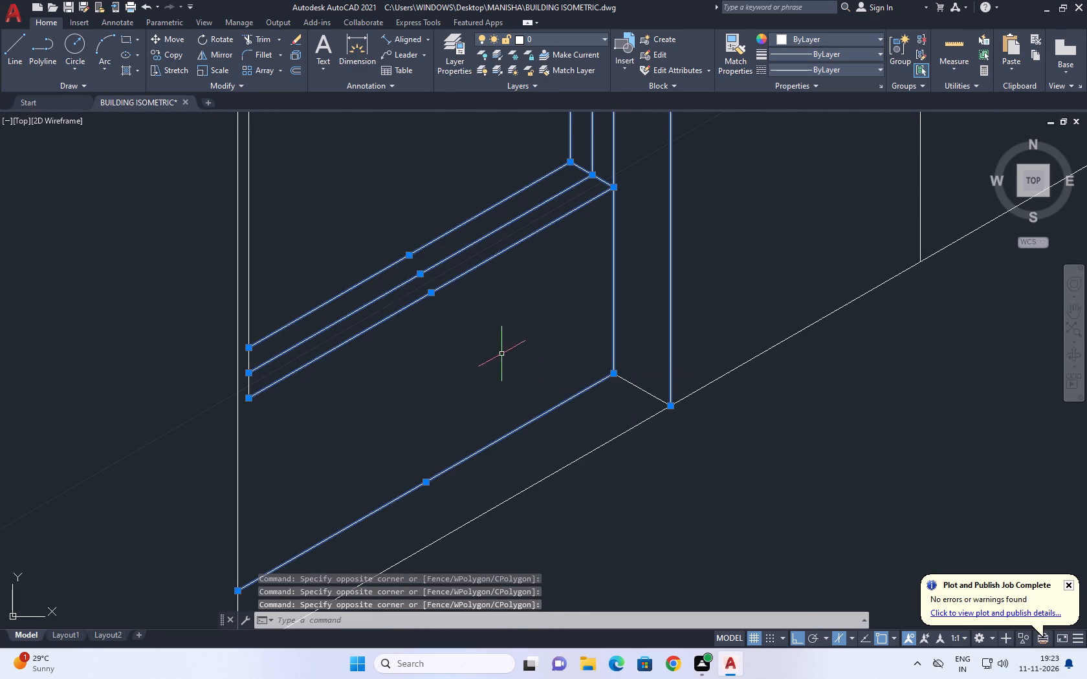
pyautogui.click(648, 378)
pyautogui.moveTo(595, 389); pyautogui.dragTo(606, 397)
pyautogui.press('Delete')
# Erase the leftover inner frame line of the corner-side narrow glazing, keeping the full-height vertical line beside it.
pyautogui.scroll(-3, 617, 364)
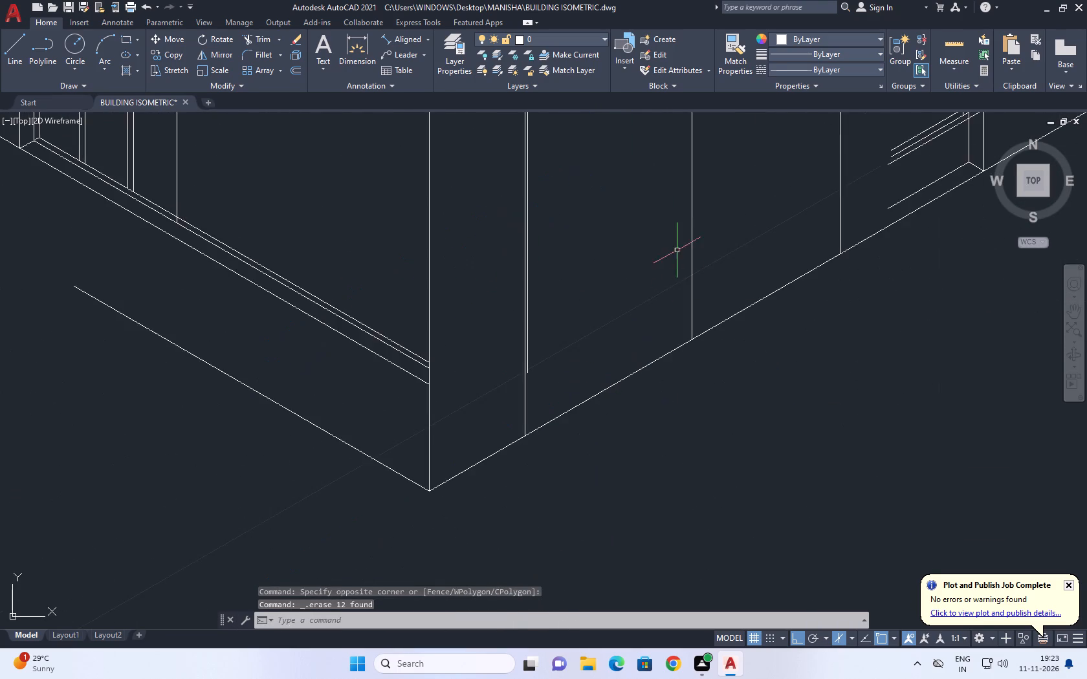
pyautogui.moveTo(674, 246); pyautogui.dragTo(646, 361, button='middle')
pyautogui.scroll(3, 523, 479)
pyautogui.click(424, 483)
pyautogui.press('Delete')
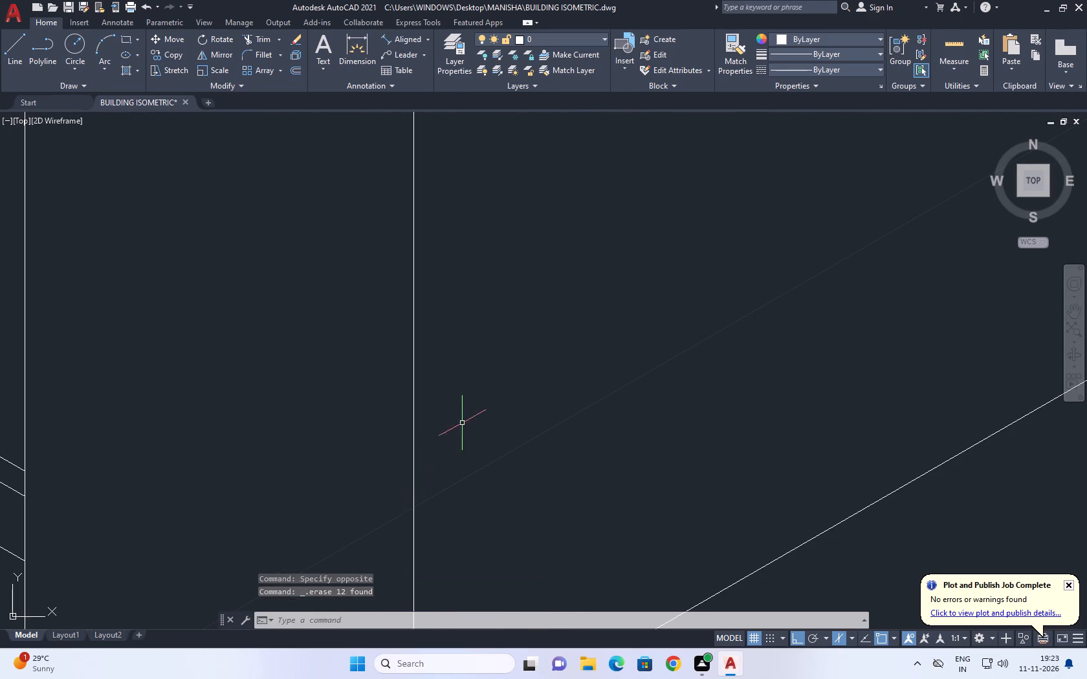
# Trim the middle glazing's sill lines where they project past its far frame and into the reveal.
pyautogui.scroll(-6, 462, 420)
pyautogui.scroll(3, 529, 367)
pyautogui.scroll(2, 703, 388)
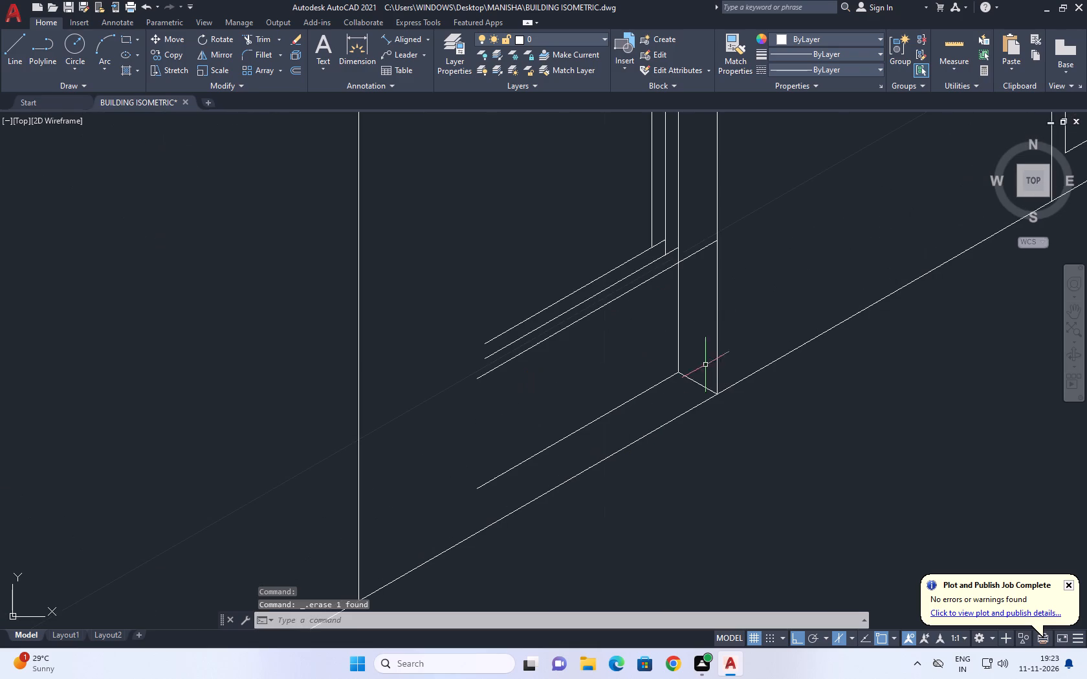
pyautogui.write('TR')
pyautogui.press('space')
pyautogui.click(697, 235)
pyautogui.moveTo(702, 294); pyautogui.dragTo(703, 302)
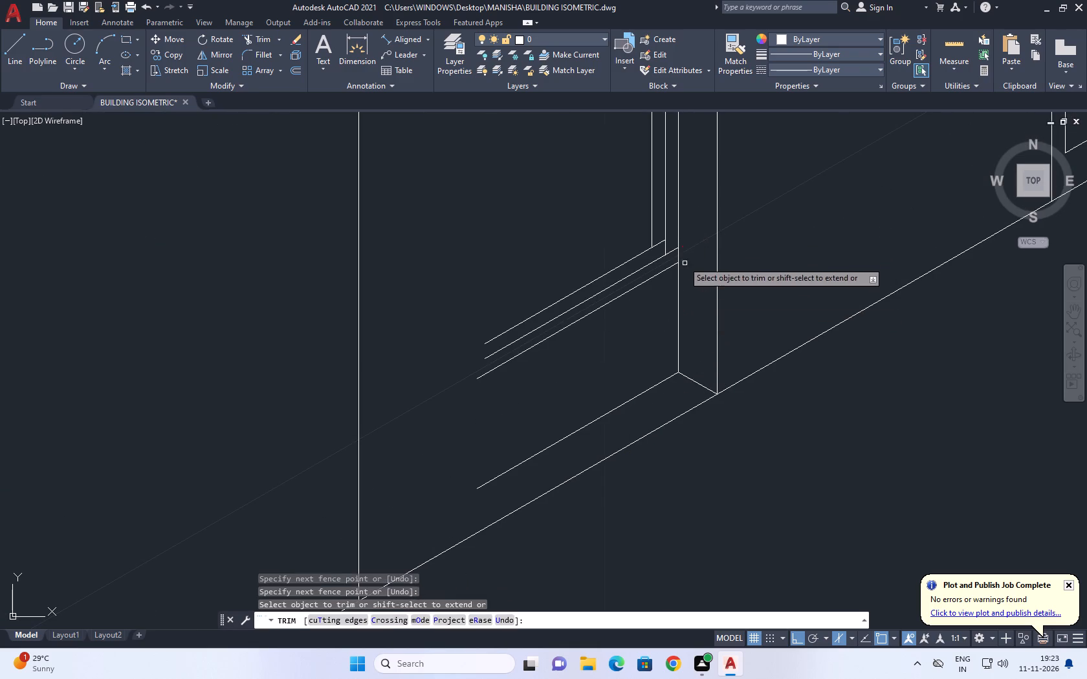
pyautogui.scroll(2, 678, 253)
pyautogui.click(664, 245)
pyautogui.click(635, 226)
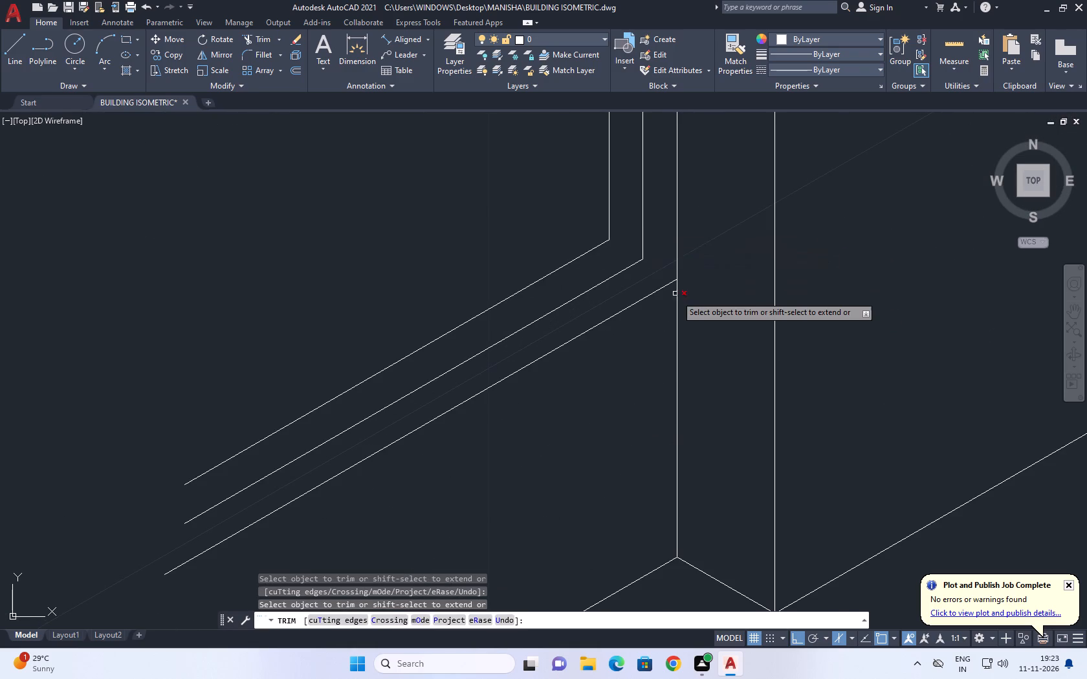
pyautogui.scroll(-7, 684, 307)
pyautogui.moveTo(686, 252); pyautogui.dragTo(697, 288, button='middle')
pyautogui.press('Escape')
# Extend the middle glazing's sill lines and recessed base line to the new vertical line on its near side.
pyautogui.scroll(2, 691, 272)
pyautogui.scroll(2, 684, 204)
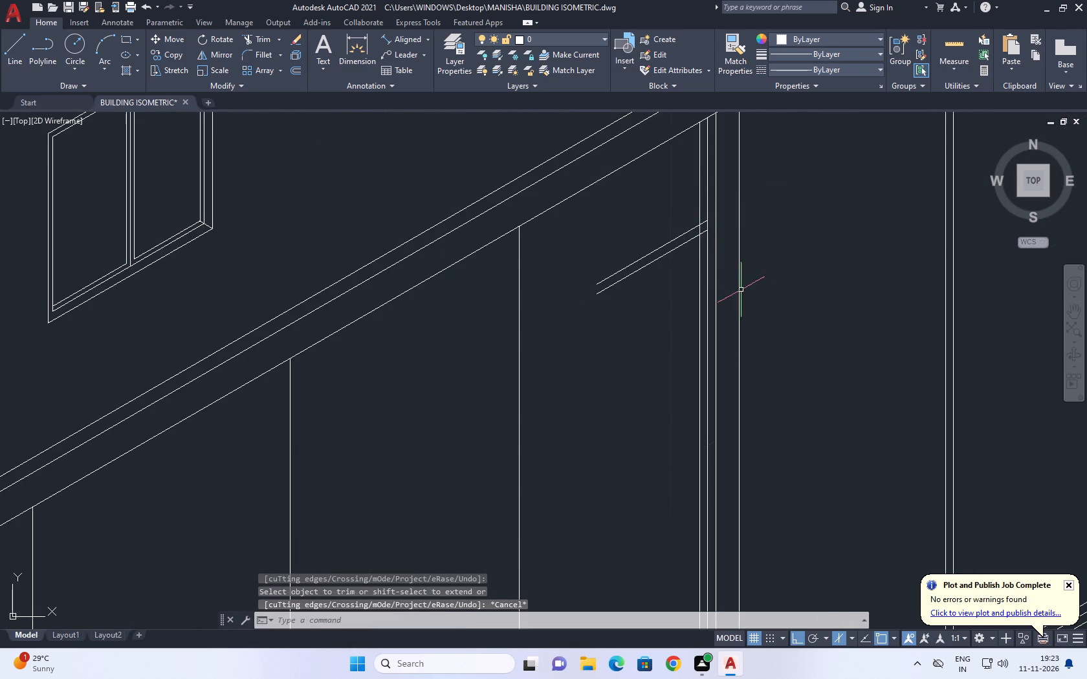
pyautogui.moveTo(741, 299); pyautogui.dragTo(722, 354, button='middle')
pyautogui.scroll(1, 722, 354)
pyautogui.moveTo(721, 413); pyautogui.dragTo(714, 304, button='middle')
pyautogui.scroll(-4, 716, 324)
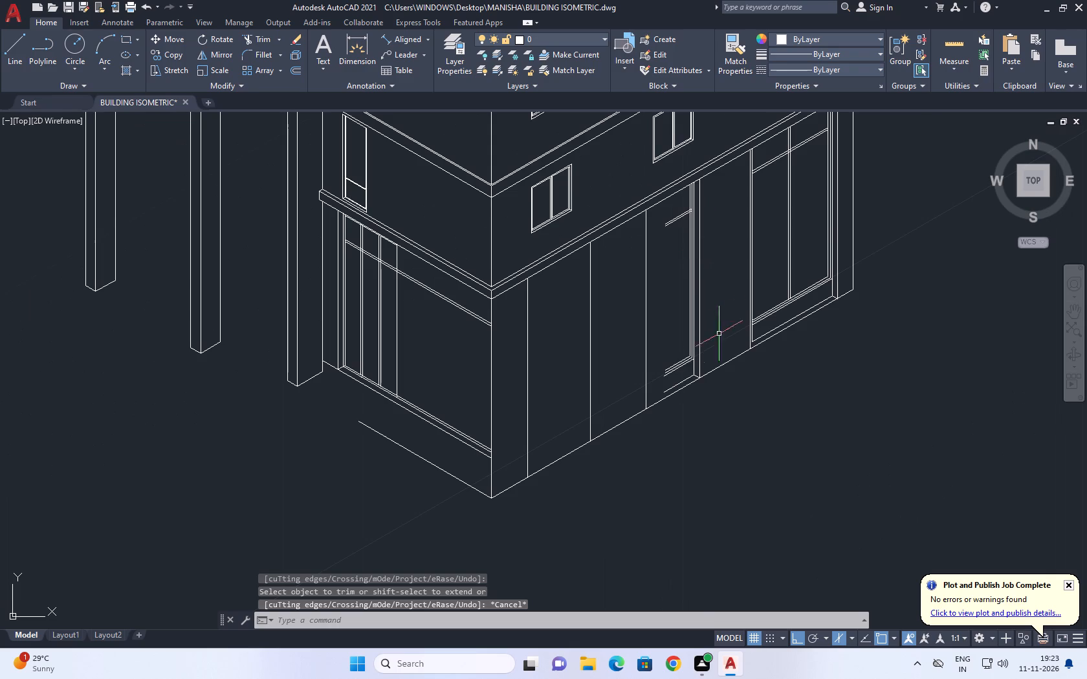
pyautogui.press('e')
pyautogui.press('x')
pyautogui.press('space')
pyautogui.scroll(1, 653, 385)
pyautogui.click(679, 351)
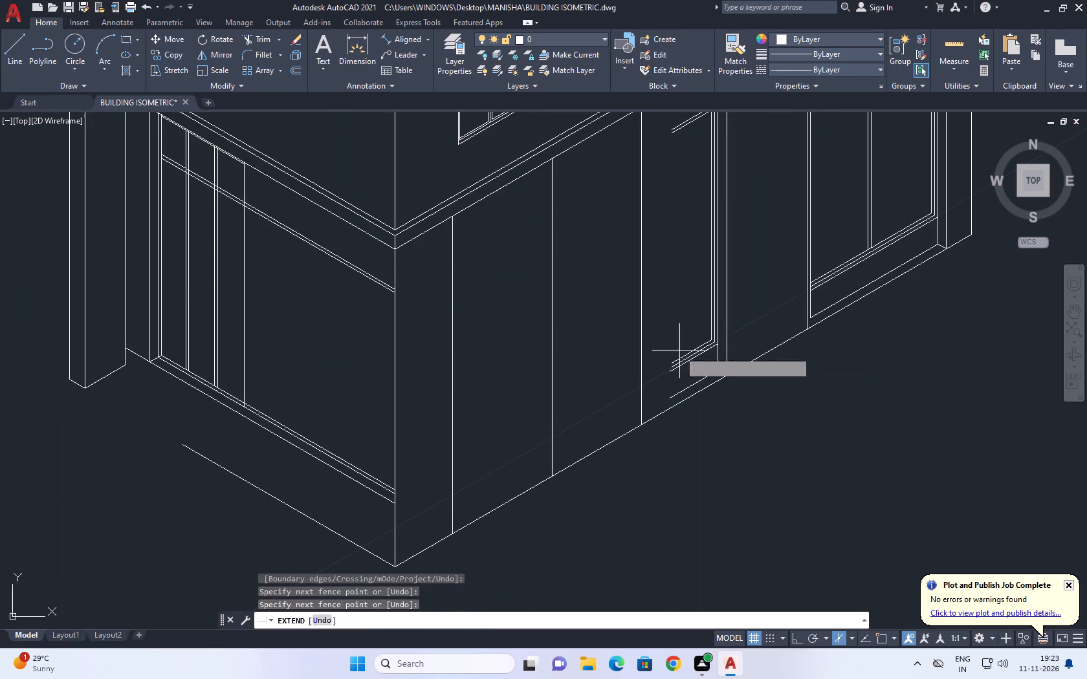
pyautogui.click(683, 377)
pyautogui.click(682, 393)
# Extend the middle glazing's two transom lines to the same near-side vertical line.
pyautogui.moveTo(677, 287); pyautogui.dragTo(678, 374, button='middle')
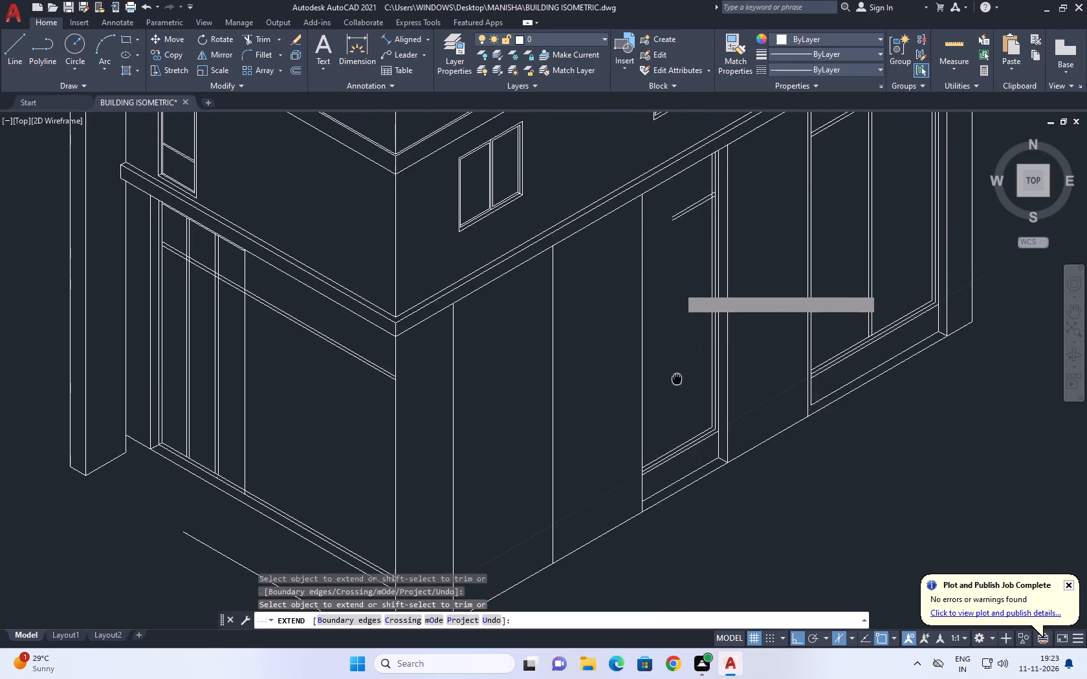
pyautogui.click(689, 194)
pyautogui.moveTo(692, 261); pyautogui.dragTo(692, 268)
pyautogui.press('Escape')
pyautogui.moveTo(712, 210); pyautogui.dragTo(696, 276, button='middle')
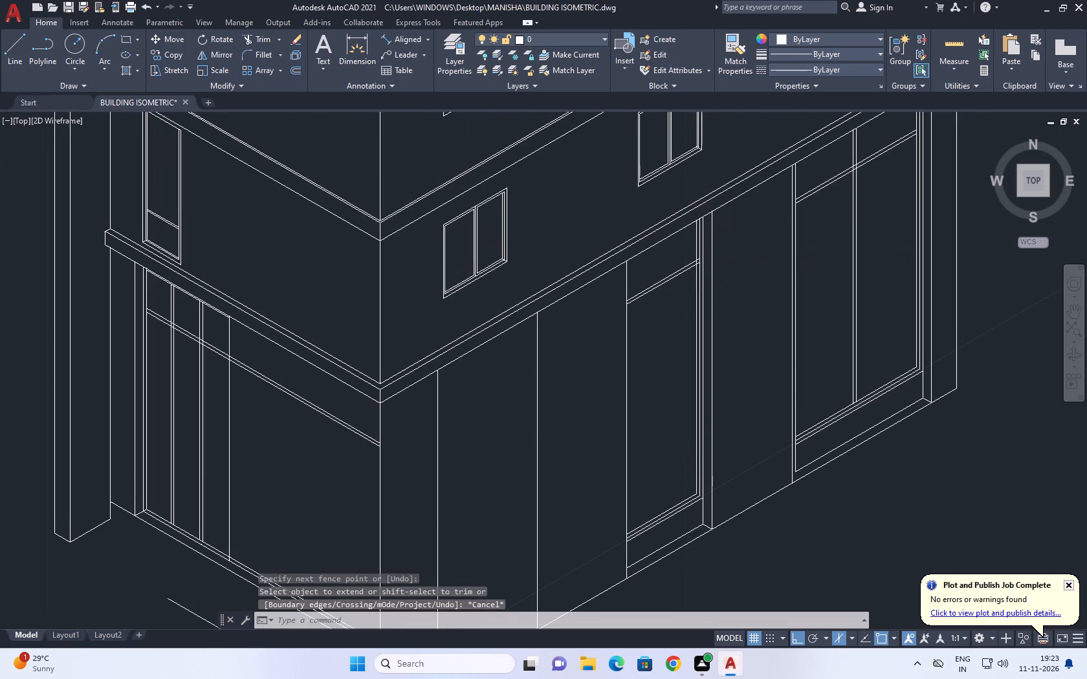
# Trim the transom line ends that project past the inner far frame line of the middle glazing.
pyautogui.write('TR')
pyautogui.press('space')
pyautogui.scroll(3, 692, 277)
pyautogui.click(710, 219)
pyautogui.moveTo(712, 254); pyautogui.dragTo(712, 264)
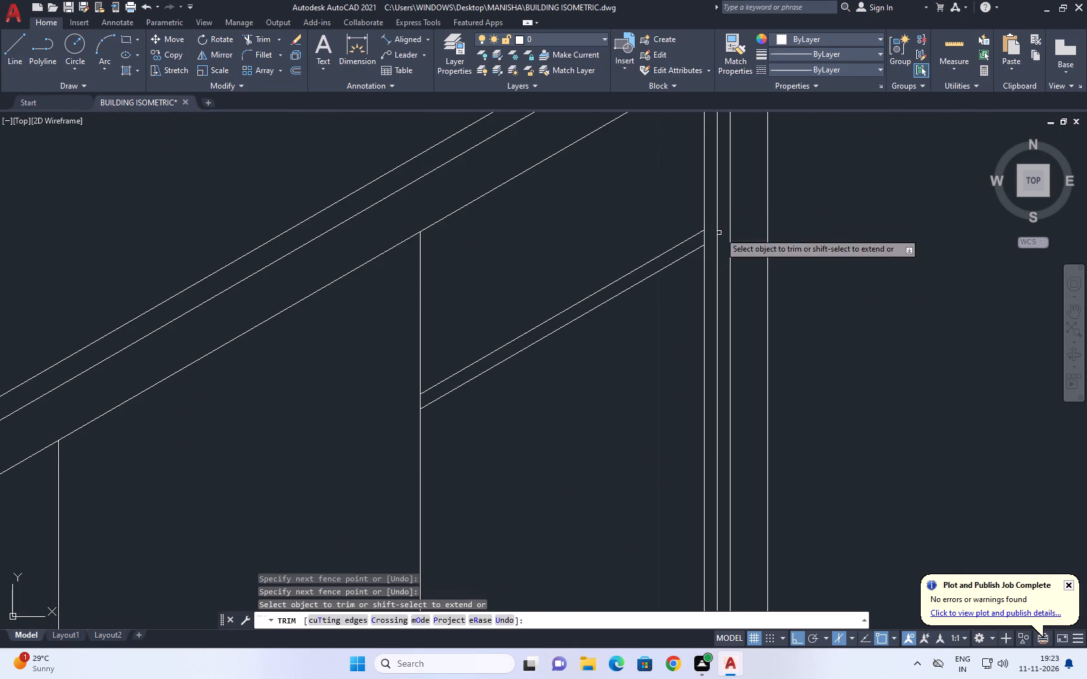
pyautogui.scroll(-4, 719, 232)
pyautogui.press('Escape')
pyautogui.moveTo(678, 351); pyautogui.dragTo(689, 381, button='middle')
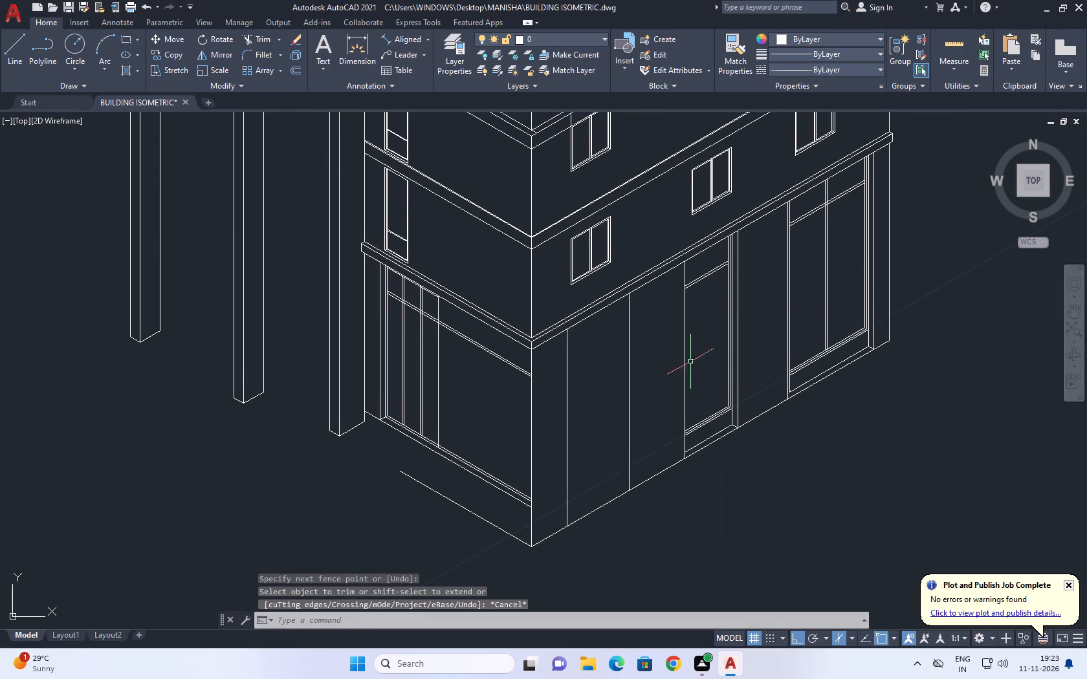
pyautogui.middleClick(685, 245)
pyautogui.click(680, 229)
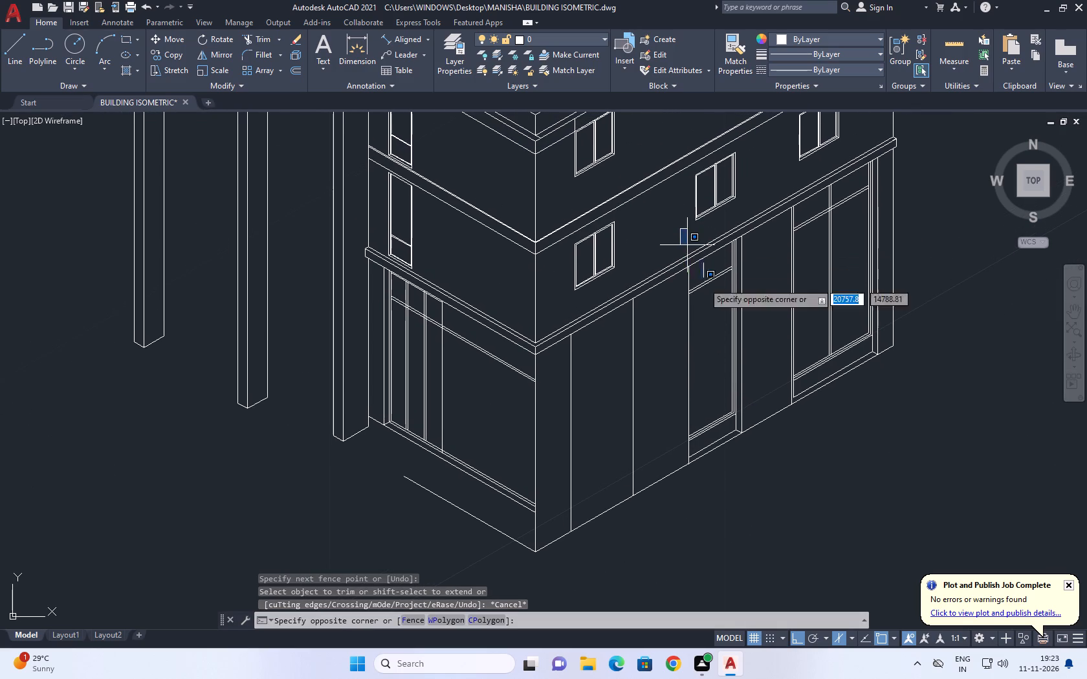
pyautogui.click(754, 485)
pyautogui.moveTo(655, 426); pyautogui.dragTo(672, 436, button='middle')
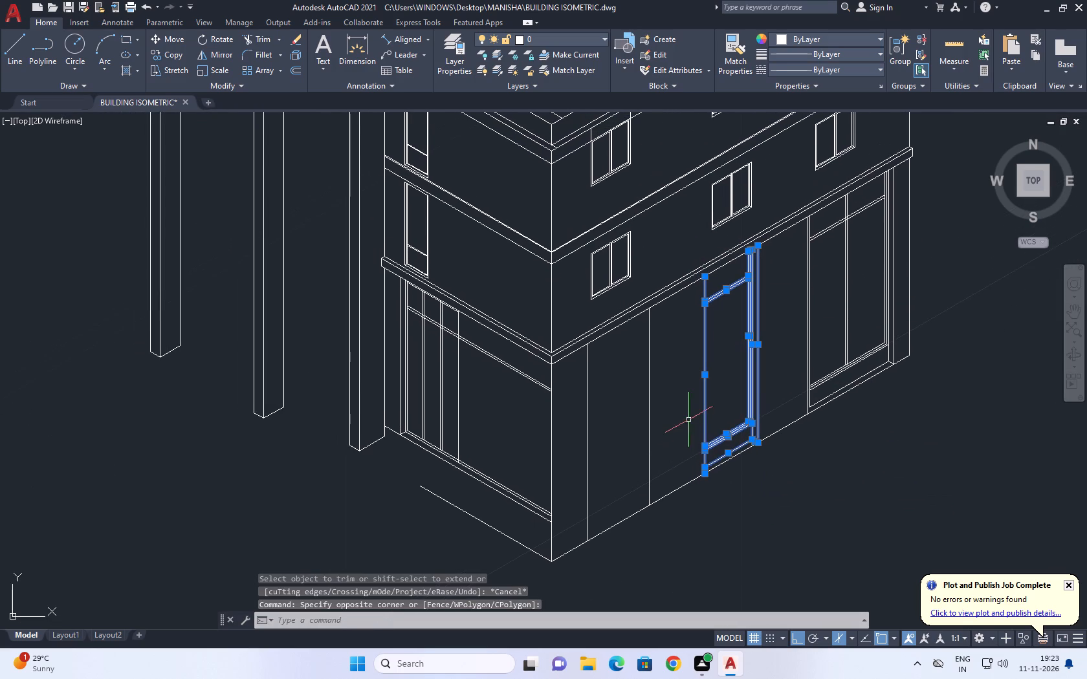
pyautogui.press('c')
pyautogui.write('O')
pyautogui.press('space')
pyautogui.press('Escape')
# Copy the middle glazing's near-side vertical line 0.025 inward to double the frame line.
pyautogui.scroll(2, 697, 424)
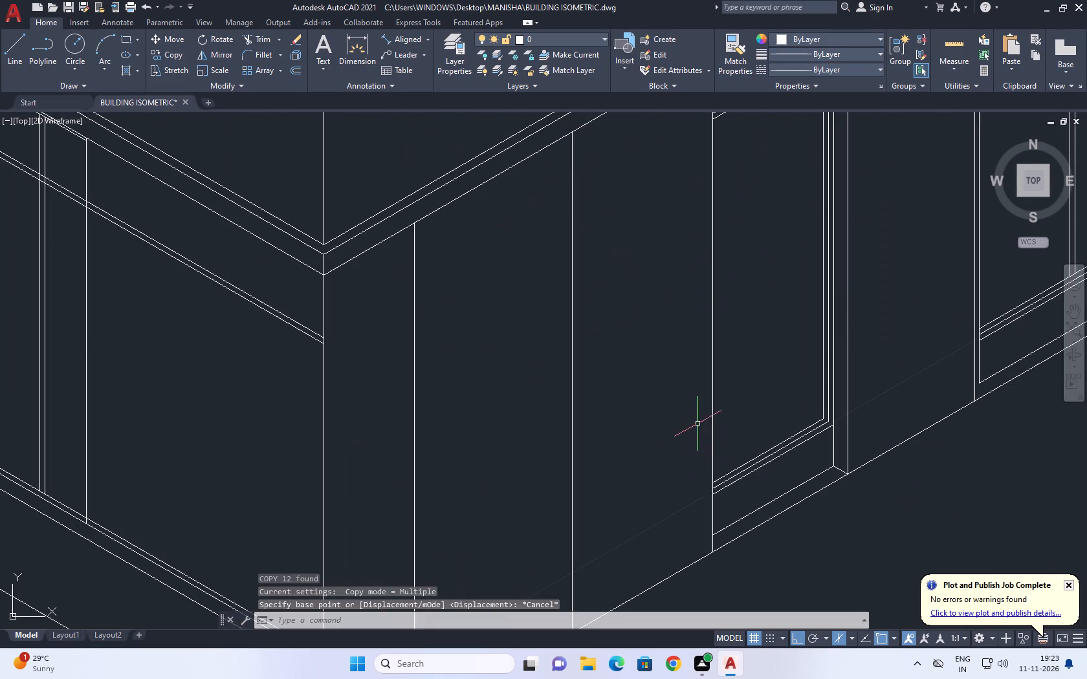
pyautogui.moveTo(740, 381); pyautogui.dragTo(711, 379)
pyautogui.click(682, 372)
pyautogui.moveTo(721, 371); pyautogui.dragTo(679, 395, button='middle')
pyautogui.write('CO')
pyautogui.press('space')
pyautogui.click(668, 393)
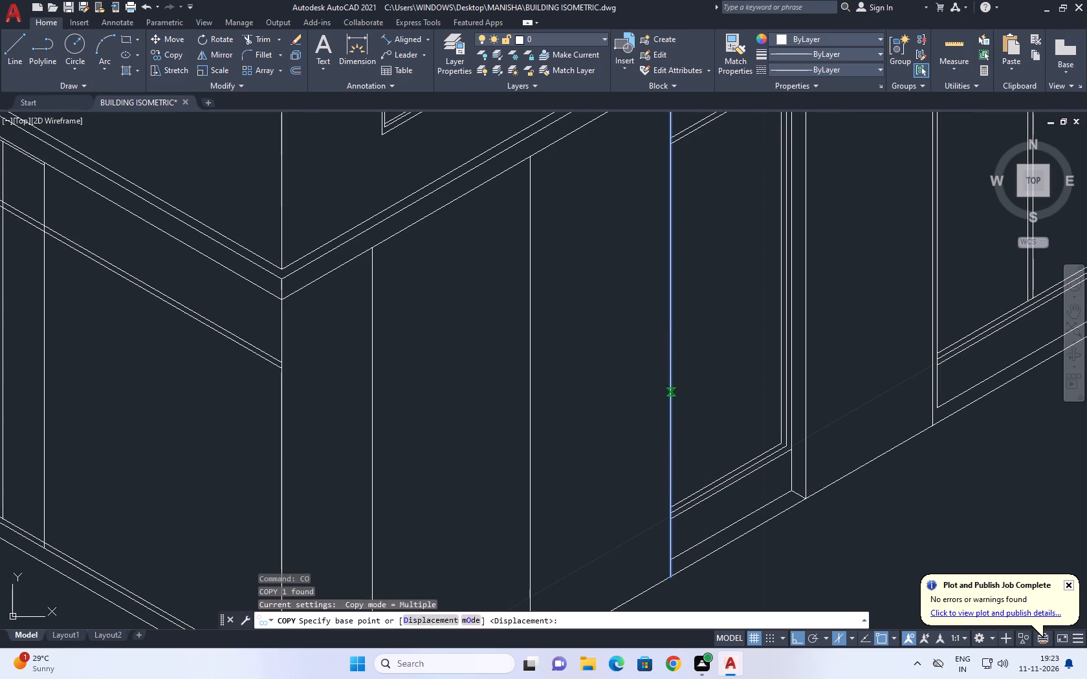
pyautogui.write('0.02')
pyautogui.press('5')
pyautogui.press('Return')
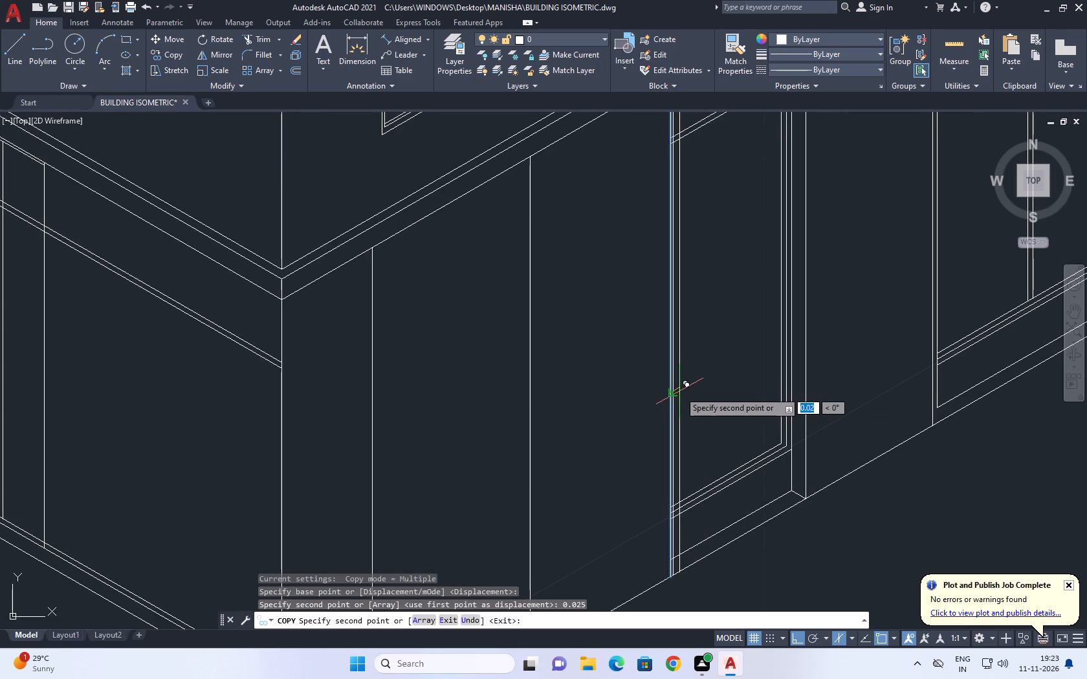
pyautogui.press('Escape')
# Trim the middle glazing's recessed base line and three sill lines where they cross the strip between the doubled near-side frame lines.
pyautogui.scroll(2, 657, 522)
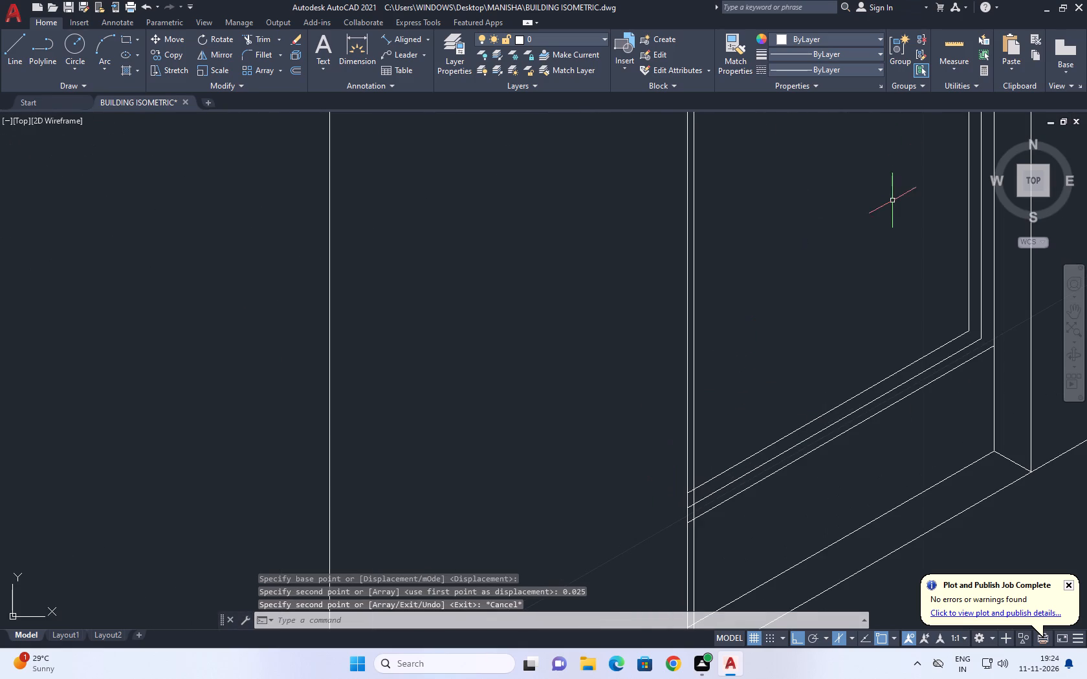
pyautogui.press('t')
pyautogui.press('r')
pyautogui.press('space')
pyautogui.moveTo(712, 535); pyautogui.dragTo(696, 365, button='middle')
pyautogui.scroll(3, 699, 484)
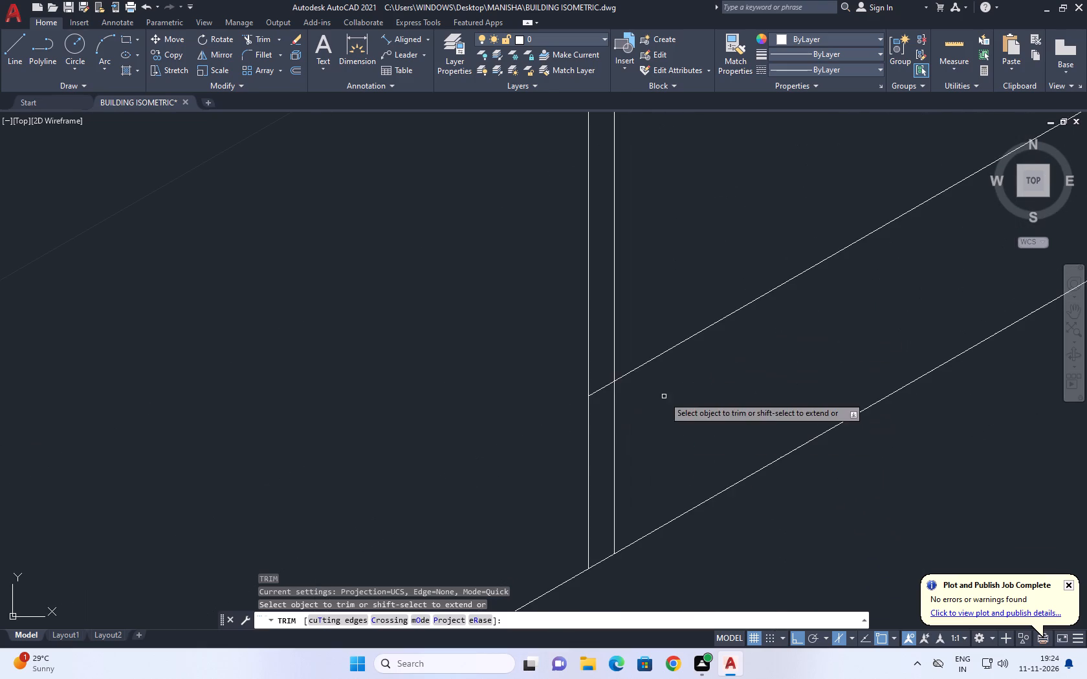
pyautogui.click(605, 386)
pyautogui.scroll(-3, 627, 449)
pyautogui.moveTo(644, 301); pyautogui.dragTo(646, 339, button='middle')
pyautogui.scroll(4, 630, 373)
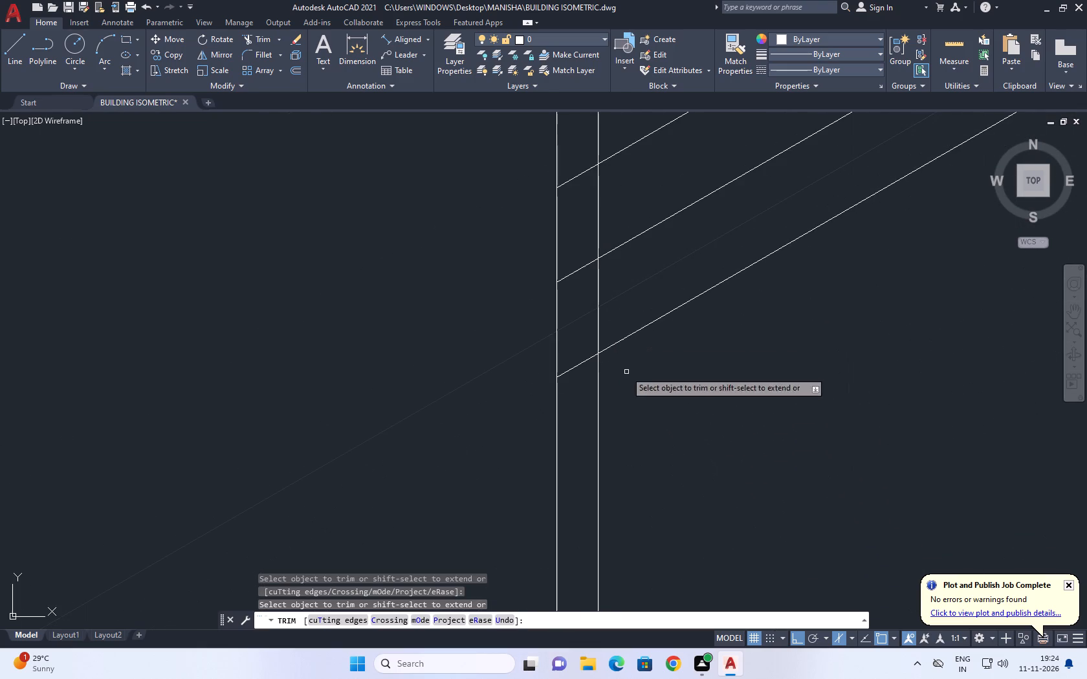
pyautogui.click(578, 146)
pyautogui.moveTo(579, 393); pyautogui.dragTo(582, 412)
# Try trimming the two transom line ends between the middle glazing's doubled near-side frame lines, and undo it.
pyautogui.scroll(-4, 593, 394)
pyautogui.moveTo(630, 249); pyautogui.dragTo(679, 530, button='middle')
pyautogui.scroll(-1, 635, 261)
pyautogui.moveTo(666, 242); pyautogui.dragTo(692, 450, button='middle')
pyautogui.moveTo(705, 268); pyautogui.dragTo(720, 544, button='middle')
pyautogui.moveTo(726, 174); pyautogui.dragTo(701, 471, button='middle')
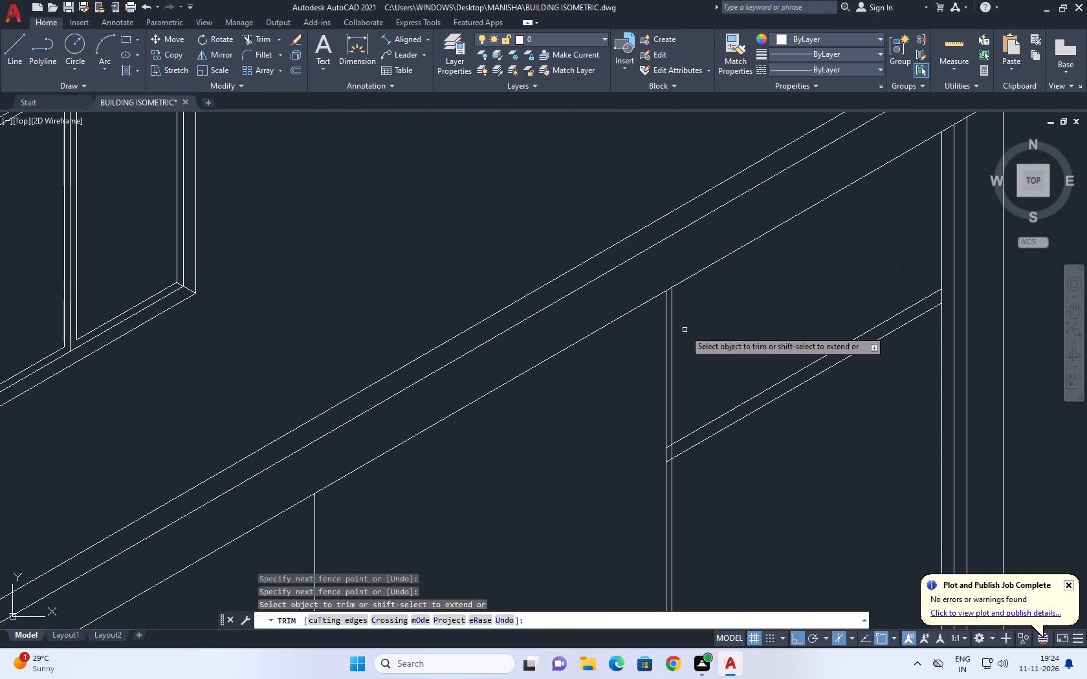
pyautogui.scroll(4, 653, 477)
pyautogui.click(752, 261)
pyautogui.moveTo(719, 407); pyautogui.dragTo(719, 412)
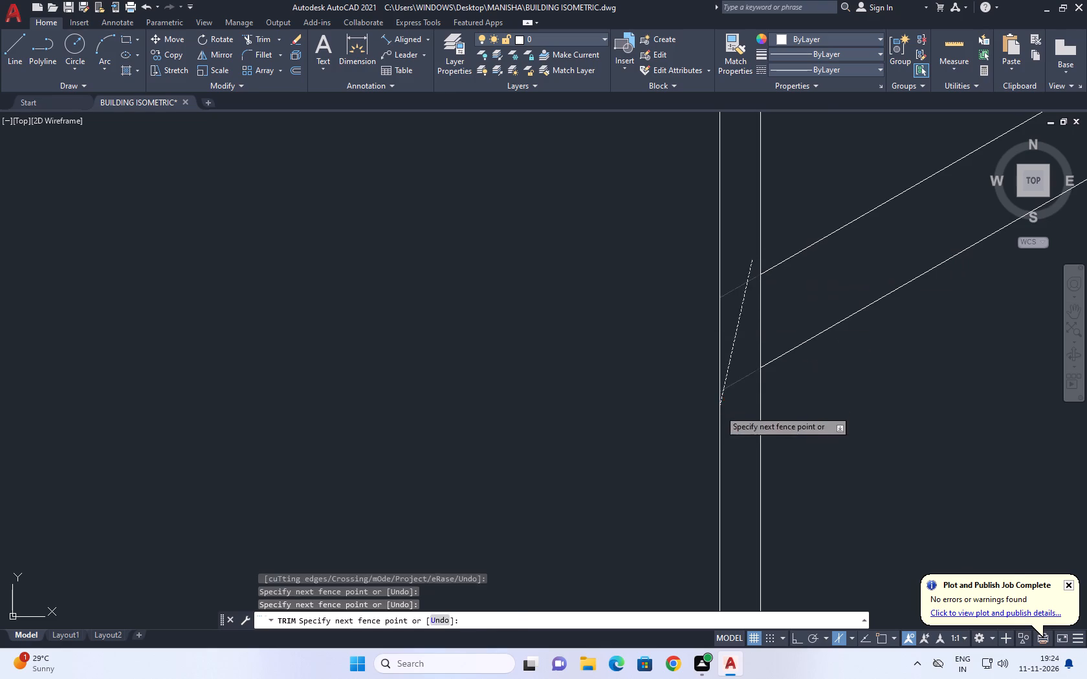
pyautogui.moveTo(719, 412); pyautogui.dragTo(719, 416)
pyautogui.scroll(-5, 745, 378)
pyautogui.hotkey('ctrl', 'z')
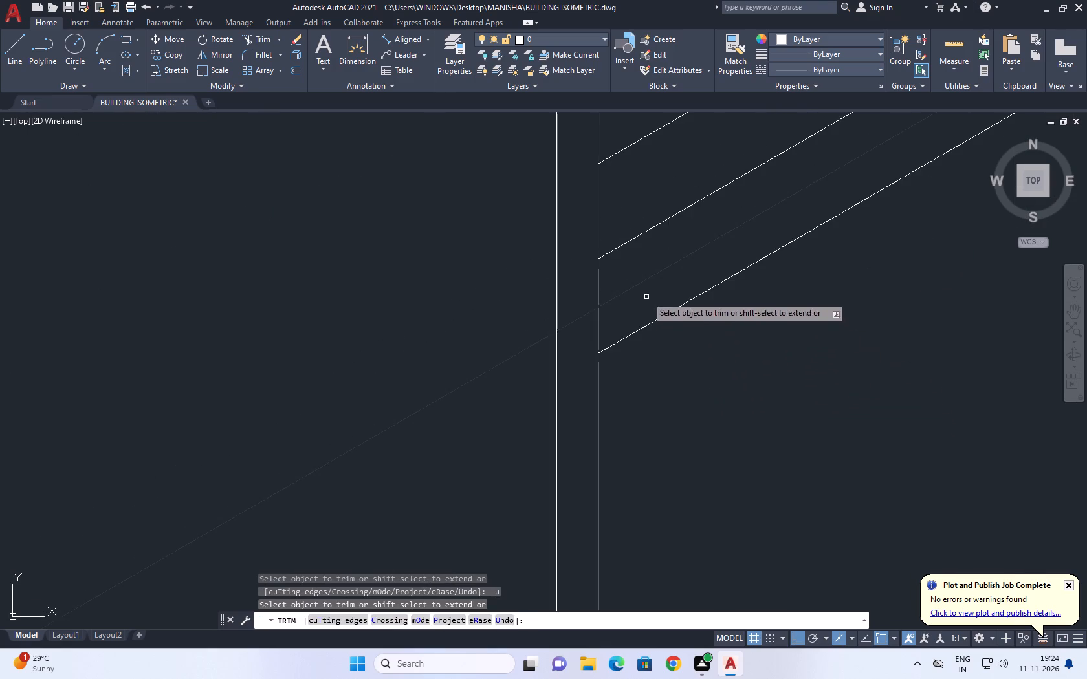
# Trim the ends of the middle glazing's two transom lines between the doubled near-side frame lines.
pyautogui.scroll(-7, 657, 311)
pyautogui.moveTo(682, 215); pyautogui.dragTo(688, 443, button='middle')
pyautogui.scroll(5, 675, 349)
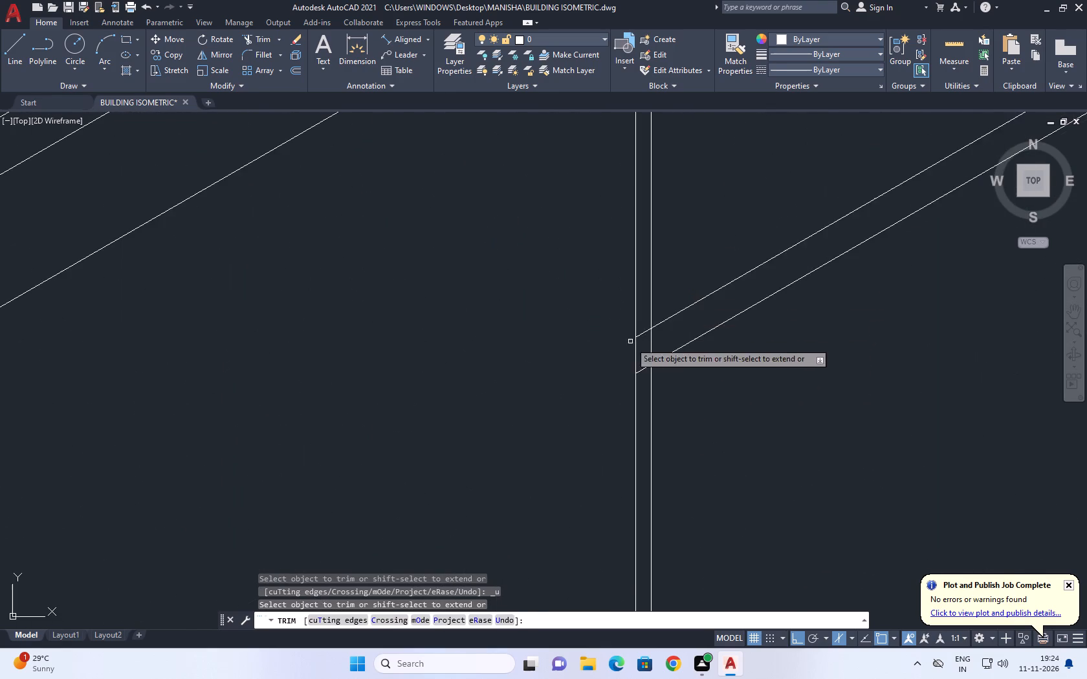
pyautogui.scroll(4, 630, 347)
pyautogui.moveTo(665, 419); pyautogui.dragTo(665, 391)
pyautogui.click(653, 134)
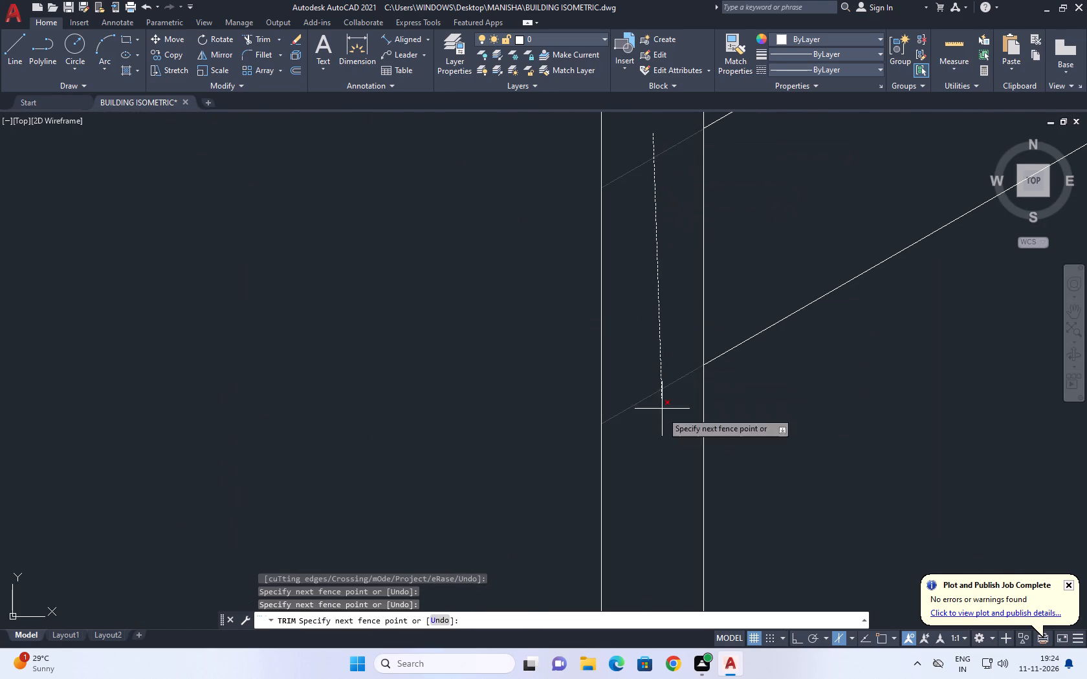
pyautogui.moveTo(665, 449); pyautogui.dragTo(670, 470)
pyautogui.press('Escape')
# Copy the complete middle glazing from its near-side base corner to the foot of the vertical line nearest the building corner.
pyautogui.scroll(-9, 718, 300)
pyautogui.moveTo(752, 296); pyautogui.dragTo(726, 355, button='middle')
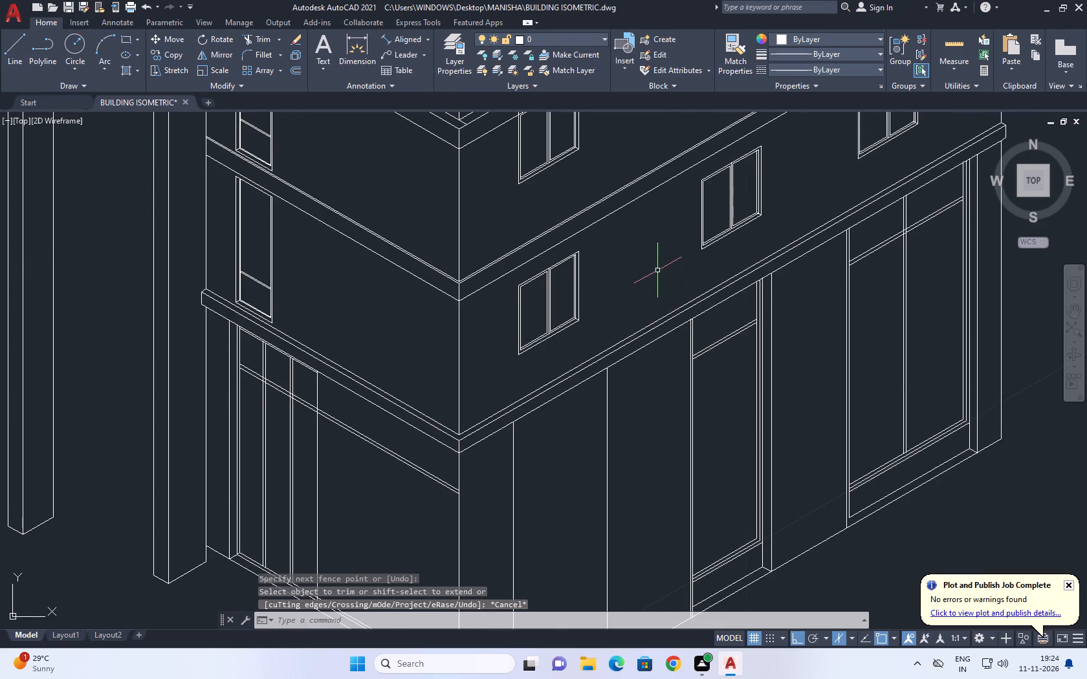
pyautogui.click(657, 268)
pyautogui.moveTo(809, 538); pyautogui.dragTo(780, 445, button='middle')
pyautogui.moveTo(779, 548); pyautogui.dragTo(782, 554)
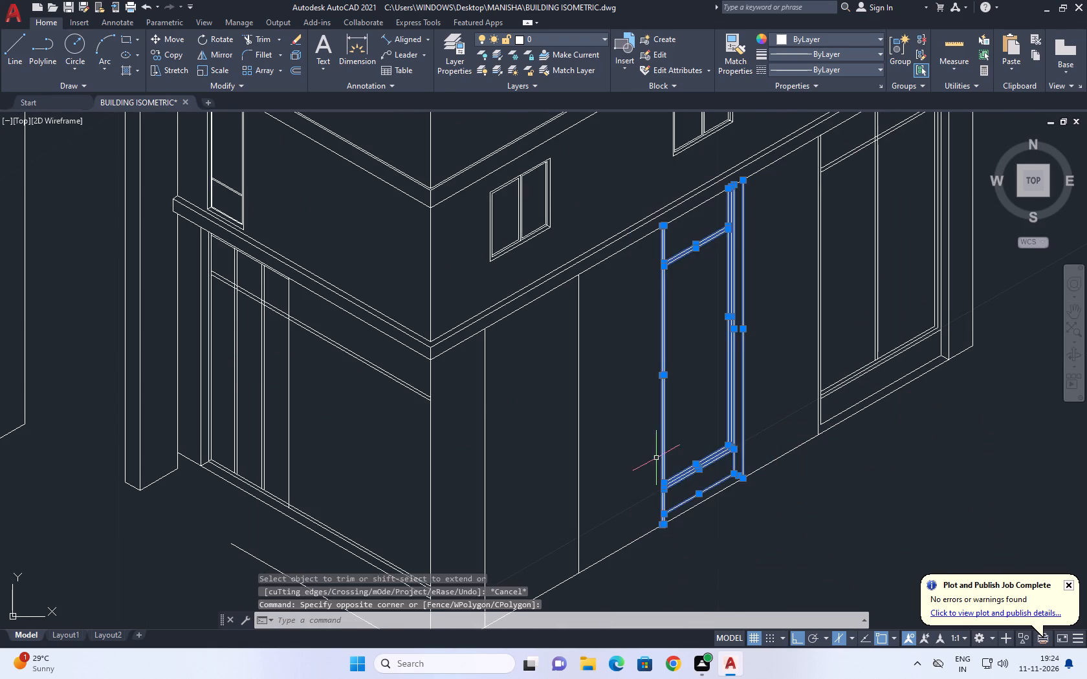
pyautogui.moveTo(655, 457); pyautogui.dragTo(738, 383, button='middle')
pyautogui.write('CO')
pyautogui.press('space')
pyautogui.scroll(1, 745, 442)
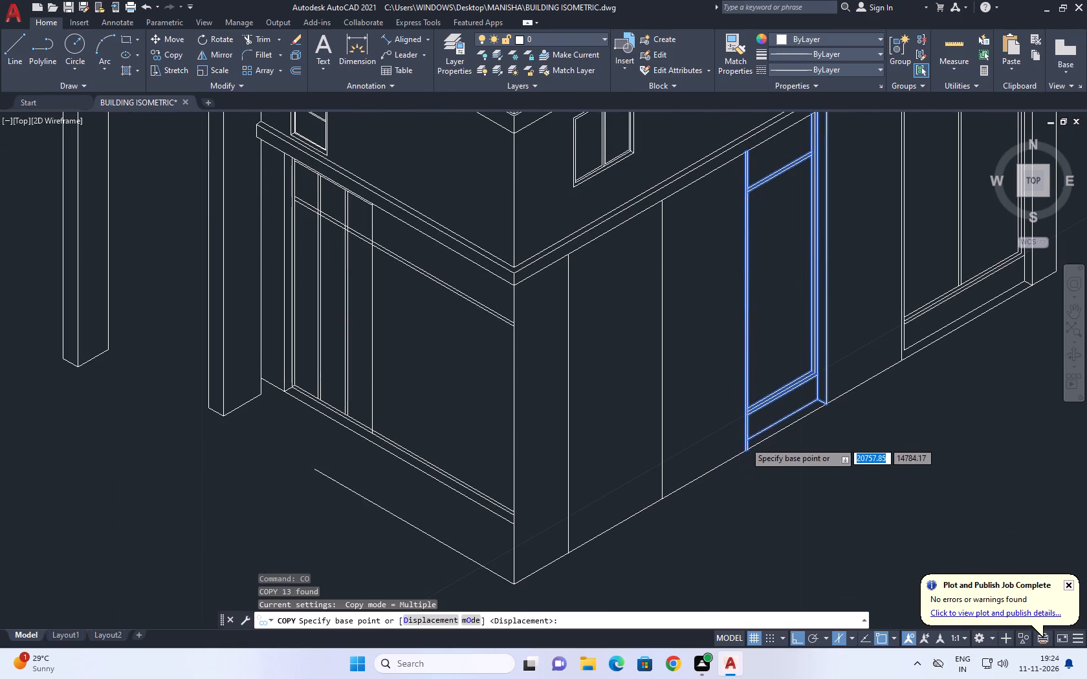
pyautogui.scroll(2, 745, 441)
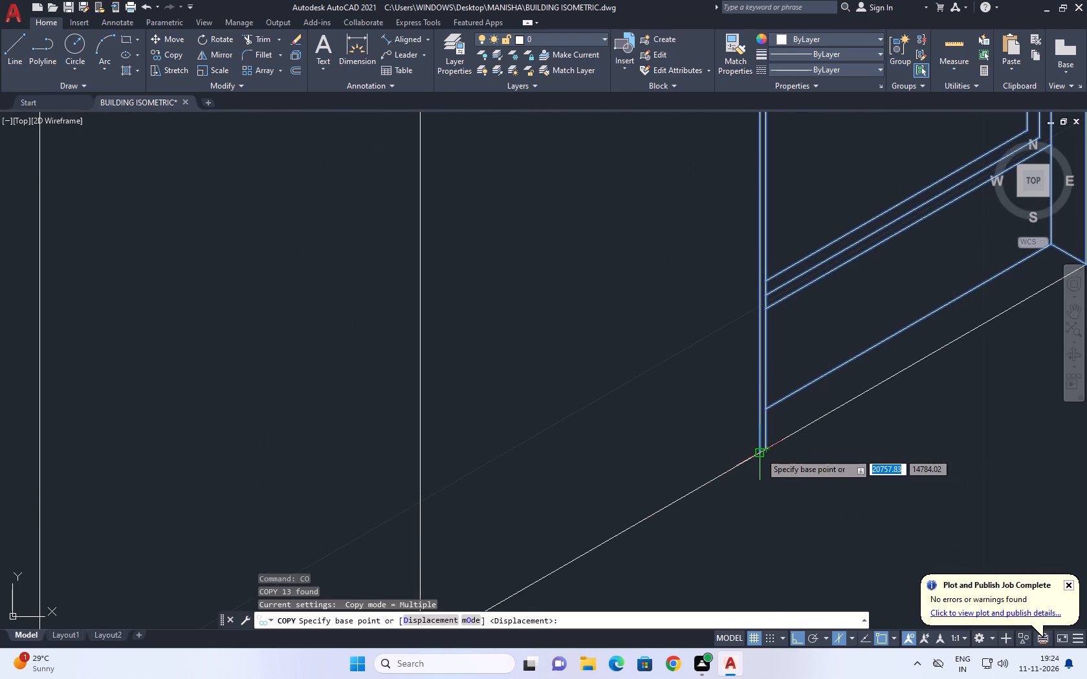
pyautogui.click(760, 453)
pyautogui.scroll(-5, 758, 370)
pyautogui.scroll(4, 663, 431)
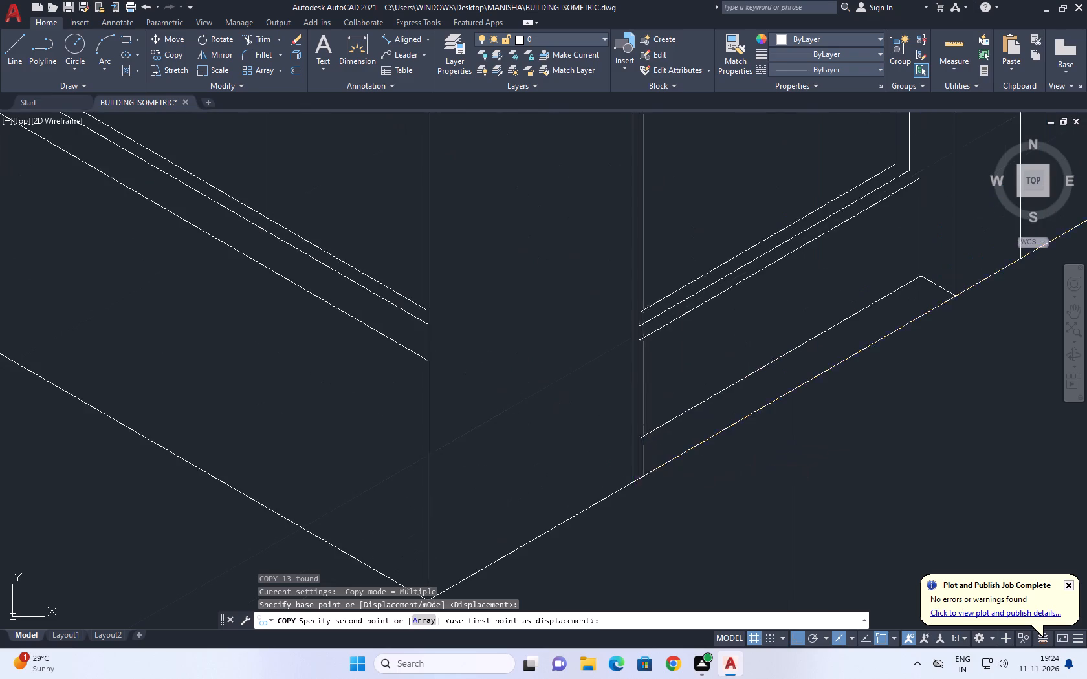
pyautogui.scroll(1, 634, 476)
pyautogui.click(652, 479)
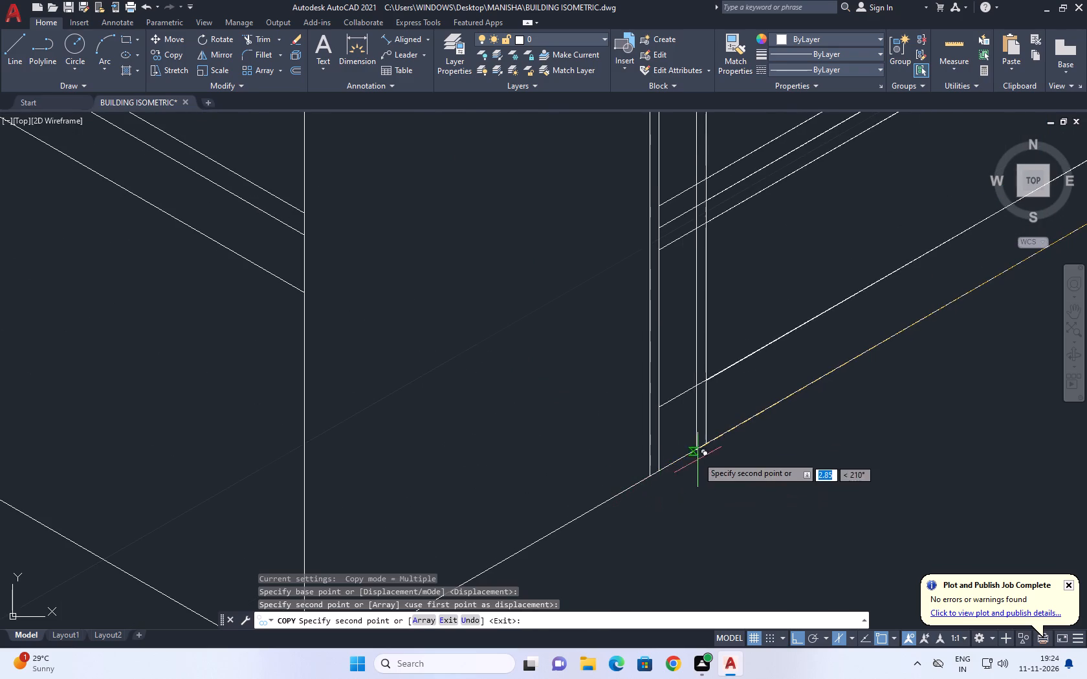
pyautogui.scroll(-4, 697, 455)
pyautogui.press('space')
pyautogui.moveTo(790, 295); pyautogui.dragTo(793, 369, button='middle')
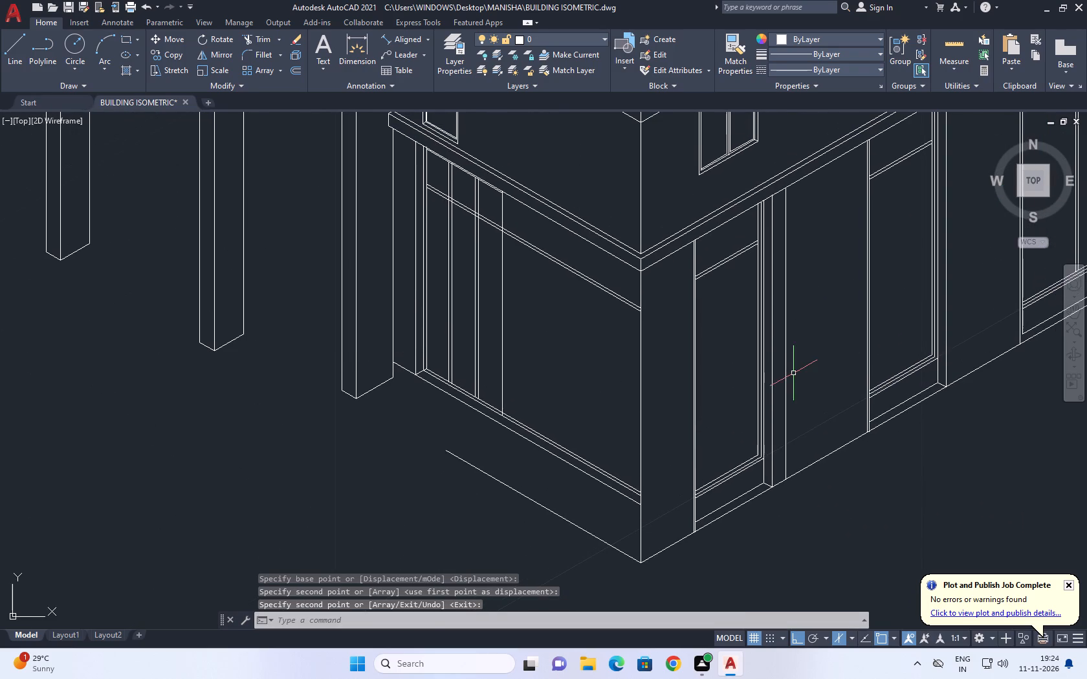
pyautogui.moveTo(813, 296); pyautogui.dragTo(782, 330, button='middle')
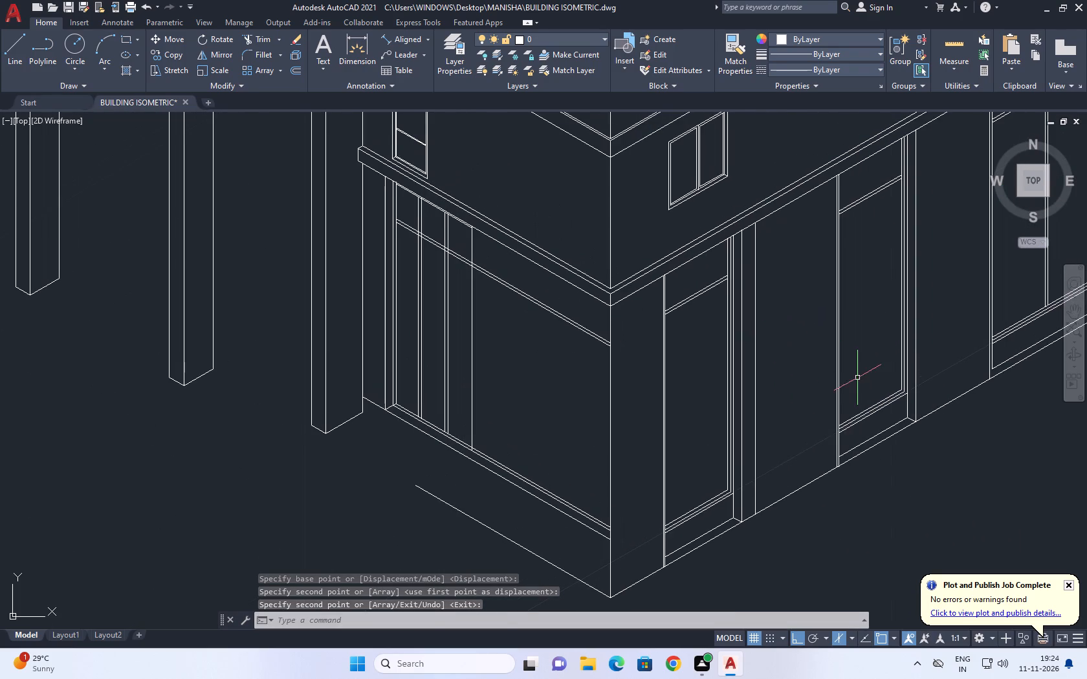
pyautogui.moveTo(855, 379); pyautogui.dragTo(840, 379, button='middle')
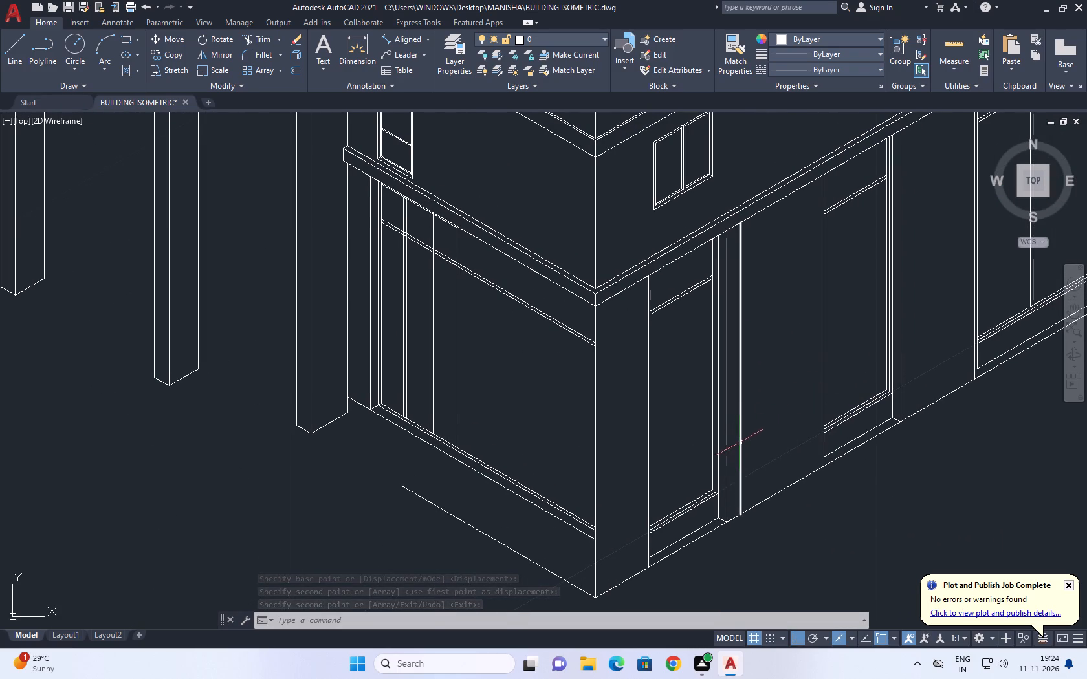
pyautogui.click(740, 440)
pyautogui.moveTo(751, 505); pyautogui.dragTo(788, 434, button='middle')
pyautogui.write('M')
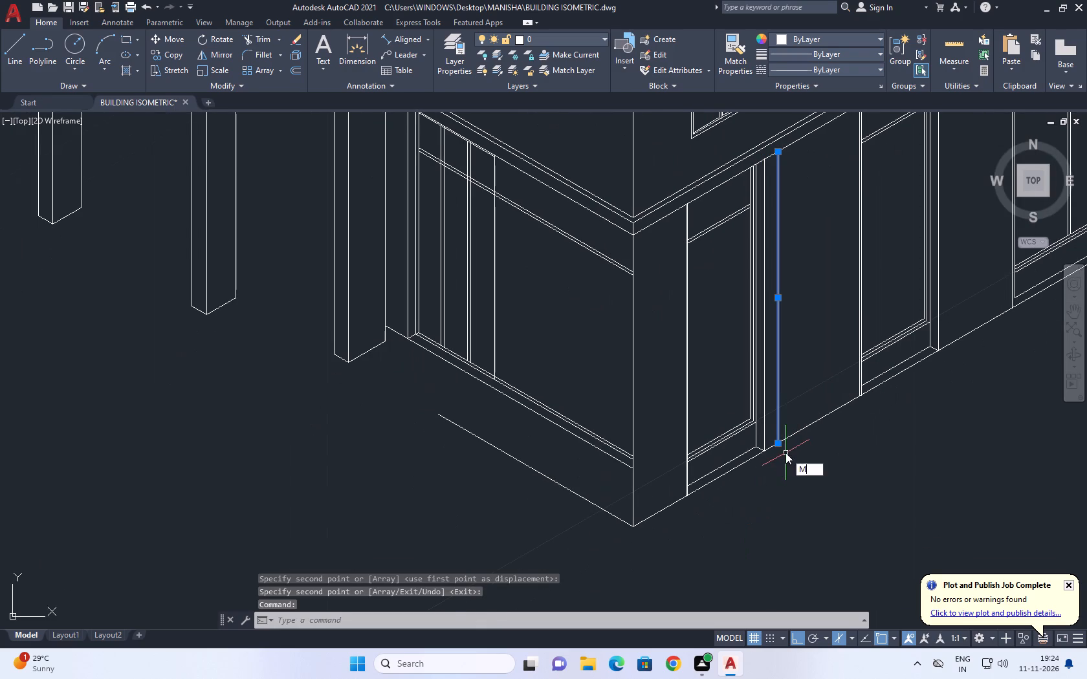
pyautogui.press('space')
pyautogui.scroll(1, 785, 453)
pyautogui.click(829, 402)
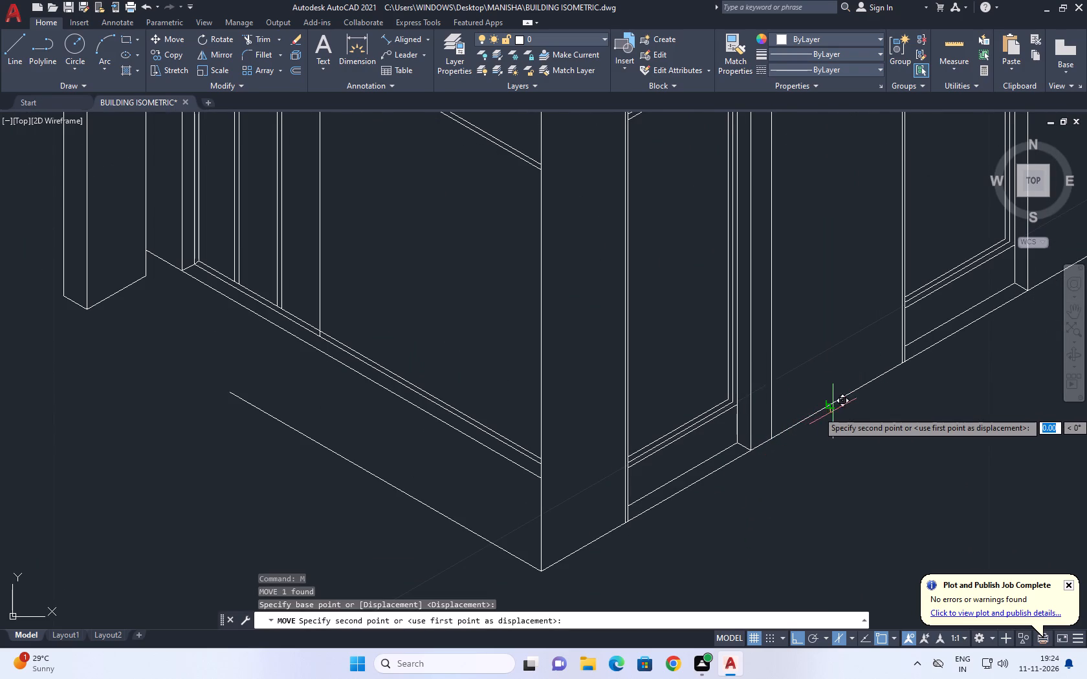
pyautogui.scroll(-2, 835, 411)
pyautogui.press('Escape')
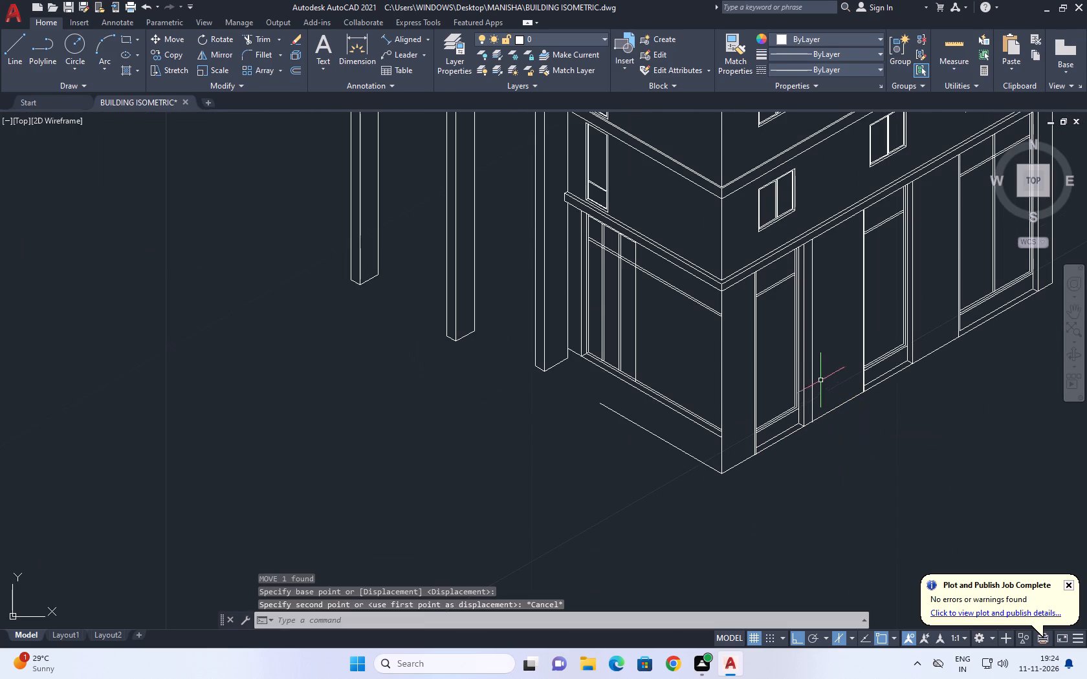
# Erase the leftover vertical line just beyond the far side of the copied corner-side glazing.
pyautogui.moveTo(809, 356); pyautogui.dragTo(800, 365, button='middle')
pyautogui.scroll(1, 801, 347)
pyautogui.click(804, 347)
pyautogui.press('Delete')
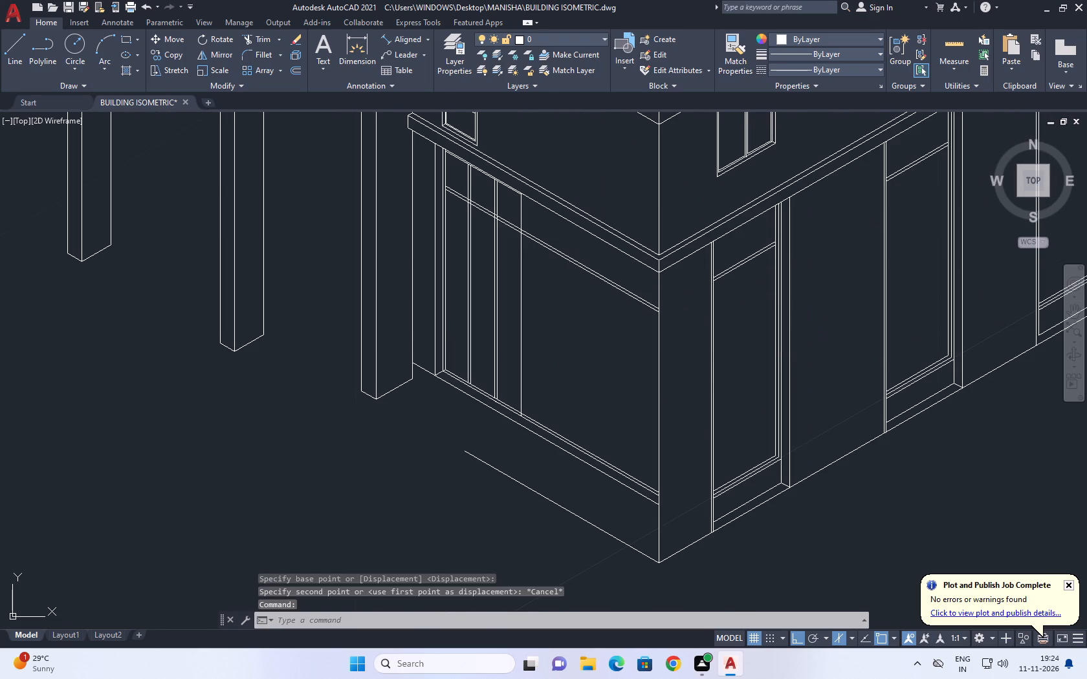
# Erase the five vertical mullion lines inside the short facade's ground-floor glazing.
pyautogui.scroll(-3, 800, 338)
pyautogui.scroll(1, 809, 362)
pyautogui.moveTo(807, 361); pyautogui.dragTo(789, 409, button='middle')
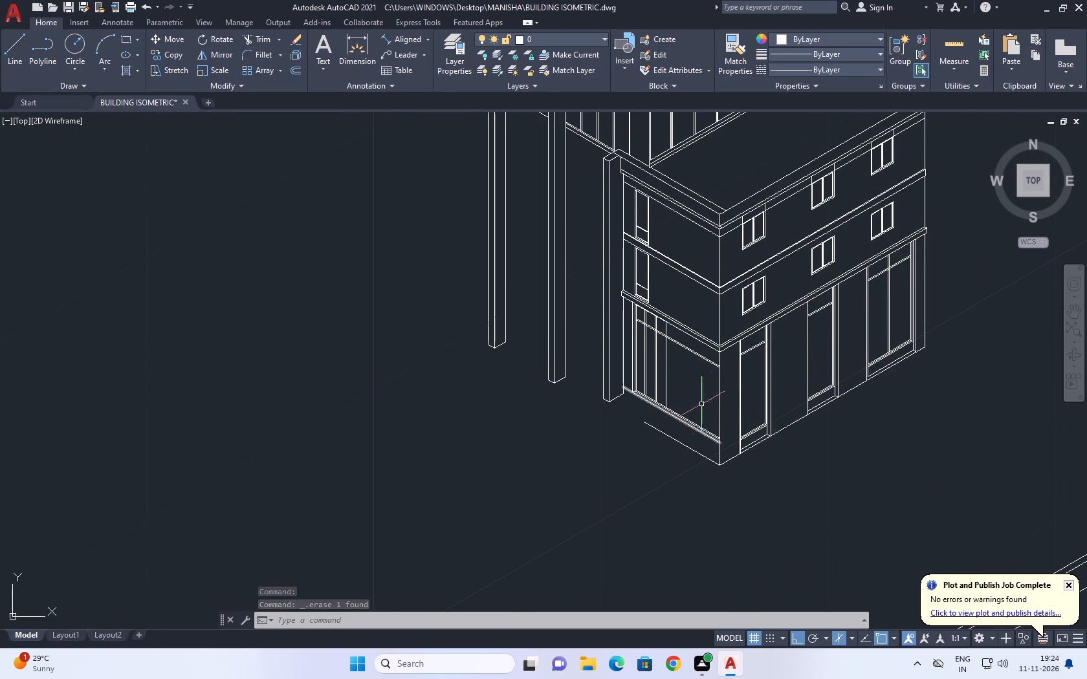
pyautogui.scroll(2, 684, 379)
pyautogui.click(664, 338)
pyautogui.click(631, 355)
pyautogui.moveTo(699, 394); pyautogui.dragTo(674, 392, button='middle')
pyautogui.press('Delete')
pyautogui.moveTo(636, 351); pyautogui.dragTo(630, 350)
pyautogui.click(551, 308)
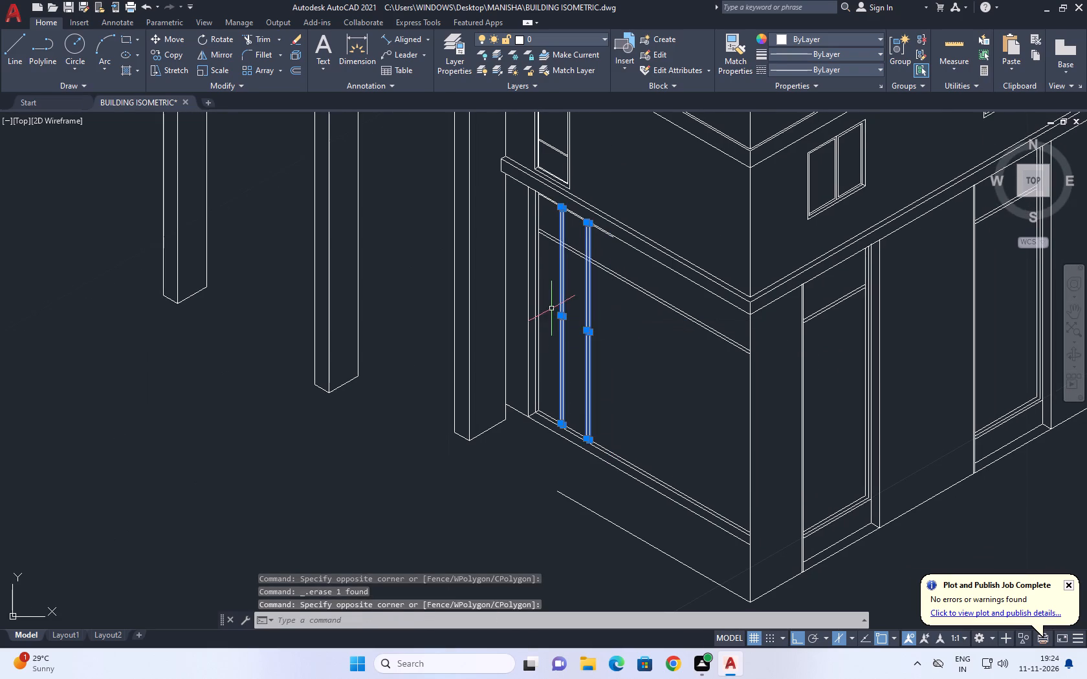
pyautogui.press('Delete')
# Extend the short facade glazing's head line beneath the canopy band to the building corner.
pyautogui.scroll(2, 593, 233)
pyautogui.click(602, 226)
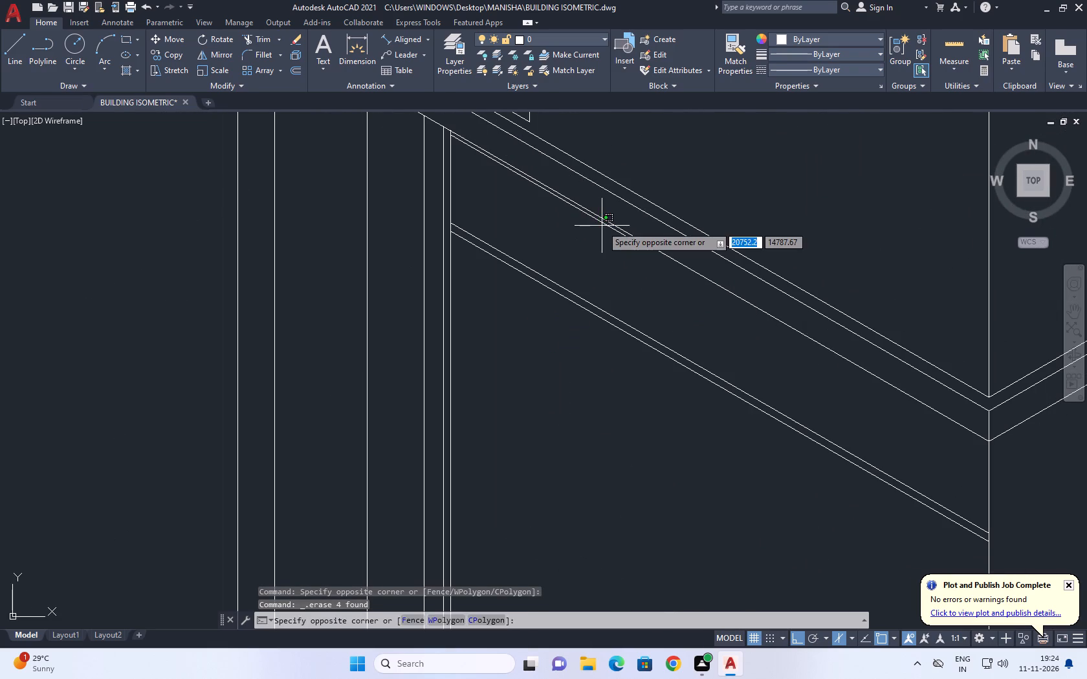
pyautogui.click(602, 226)
pyautogui.click(595, 256)
pyautogui.moveTo(595, 261); pyautogui.dragTo(595, 268)
pyautogui.moveTo(659, 350); pyautogui.dragTo(644, 340, button='middle')
pyautogui.press('e')
pyautogui.press('x')
pyautogui.scroll(1, 630, 319)
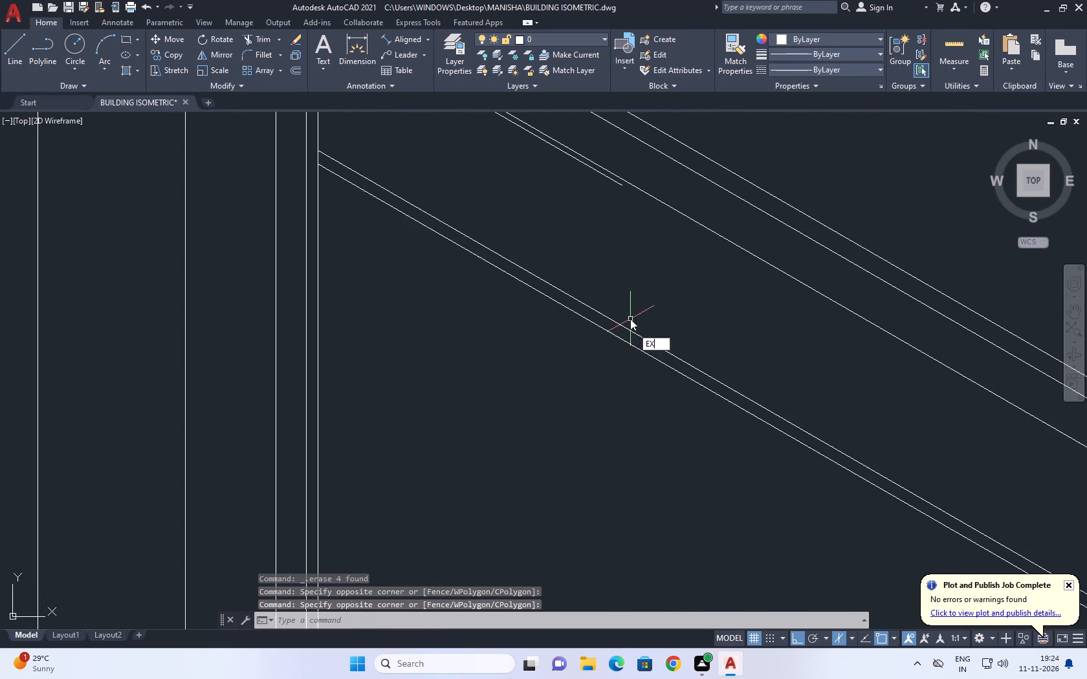
pyautogui.press('space')
pyautogui.scroll(-3, 630, 310)
pyautogui.click(617, 275)
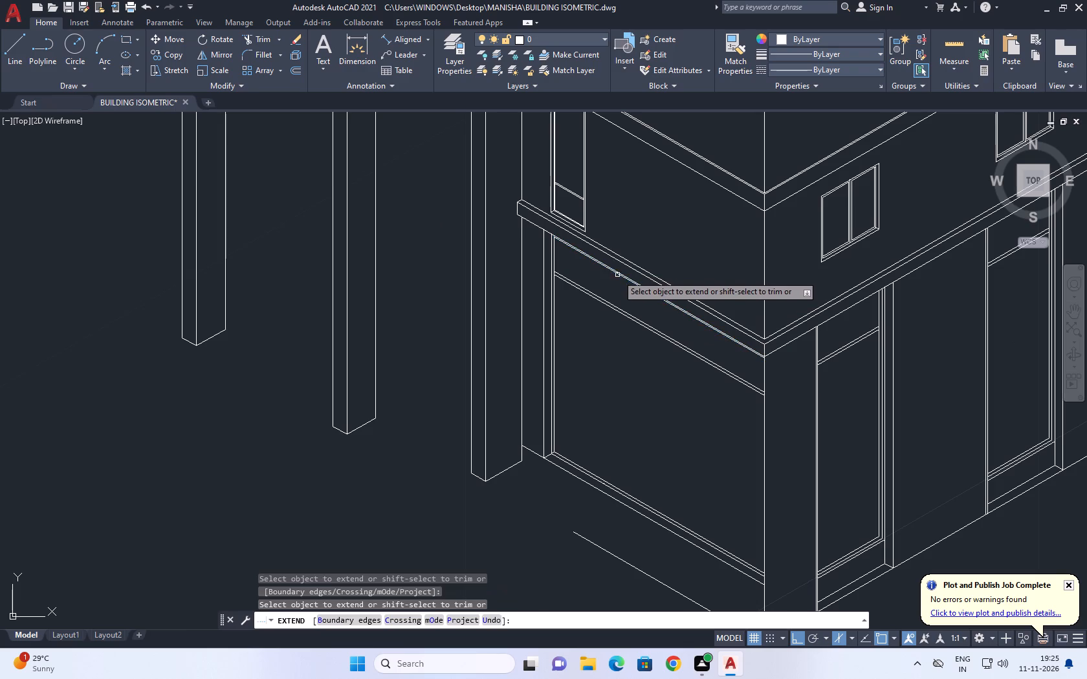
pyautogui.press('Escape')
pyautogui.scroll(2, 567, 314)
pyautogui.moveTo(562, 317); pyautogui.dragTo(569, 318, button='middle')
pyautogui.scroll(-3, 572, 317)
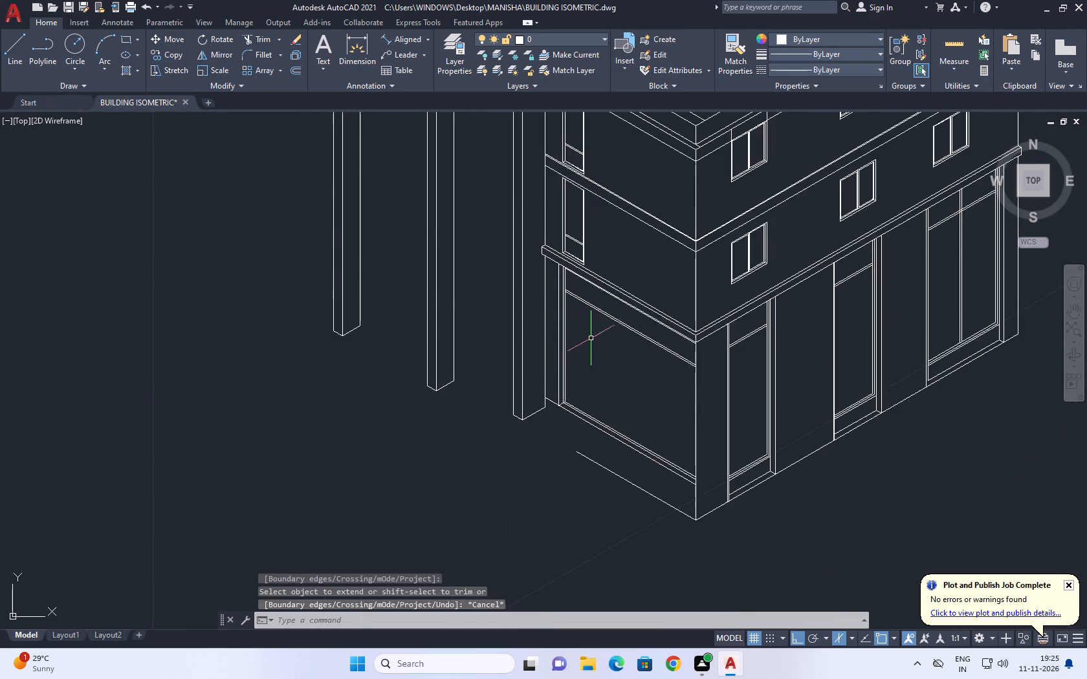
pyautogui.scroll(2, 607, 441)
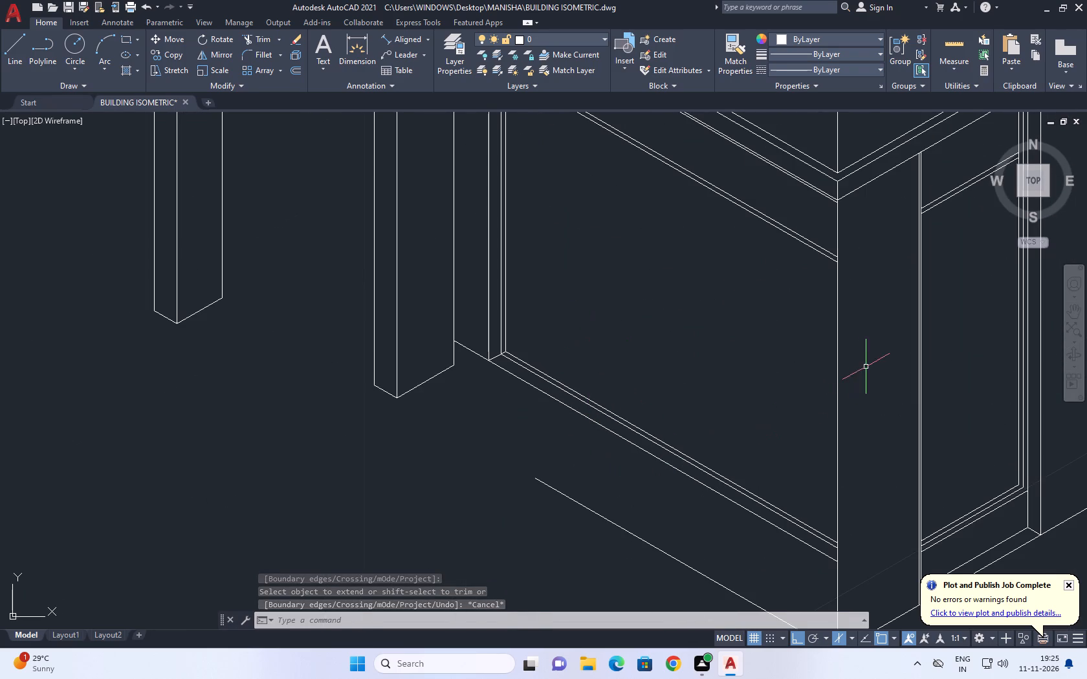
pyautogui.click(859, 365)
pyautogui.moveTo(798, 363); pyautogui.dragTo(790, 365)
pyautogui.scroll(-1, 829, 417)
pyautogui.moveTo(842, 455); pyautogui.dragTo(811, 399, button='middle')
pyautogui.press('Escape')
# Extend the short facade's loose ground base line from its free end to the adjacent column's base.
pyautogui.write('EX')
pyautogui.press('space')
pyautogui.moveTo(718, 431); pyautogui.dragTo(705, 440)
pyautogui.click(637, 463)
pyautogui.press('Escape')
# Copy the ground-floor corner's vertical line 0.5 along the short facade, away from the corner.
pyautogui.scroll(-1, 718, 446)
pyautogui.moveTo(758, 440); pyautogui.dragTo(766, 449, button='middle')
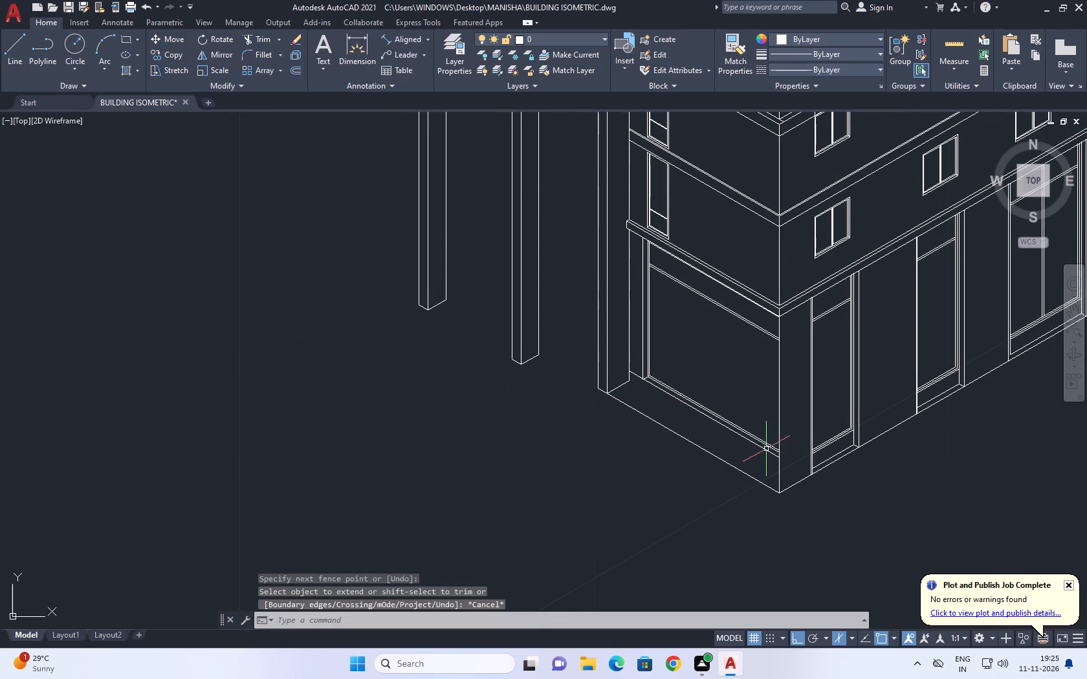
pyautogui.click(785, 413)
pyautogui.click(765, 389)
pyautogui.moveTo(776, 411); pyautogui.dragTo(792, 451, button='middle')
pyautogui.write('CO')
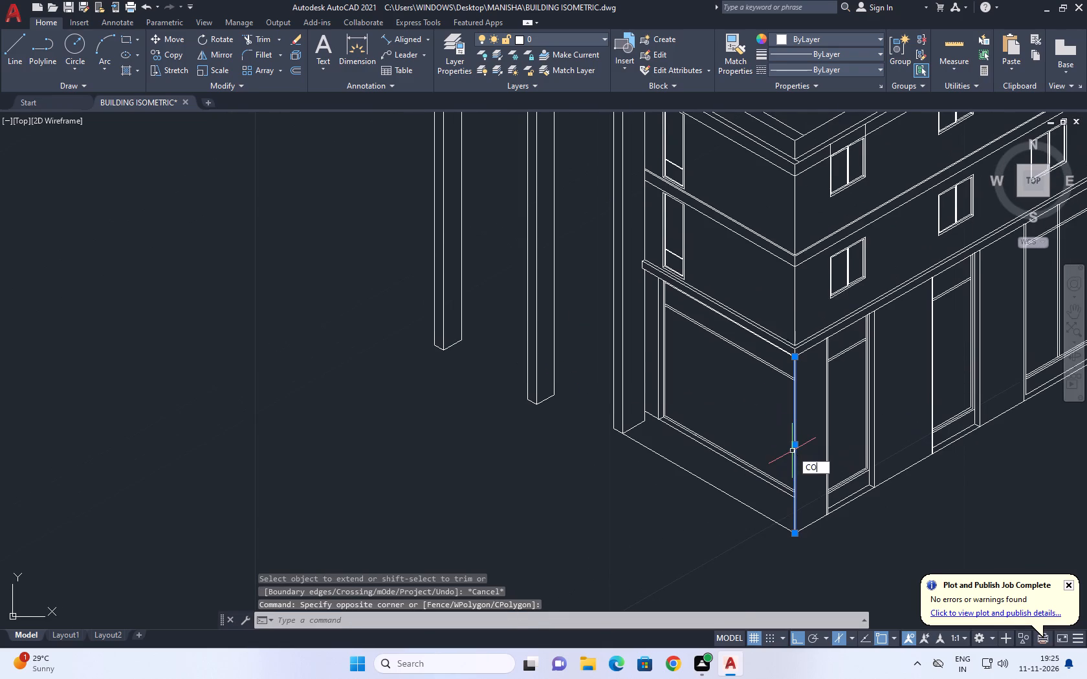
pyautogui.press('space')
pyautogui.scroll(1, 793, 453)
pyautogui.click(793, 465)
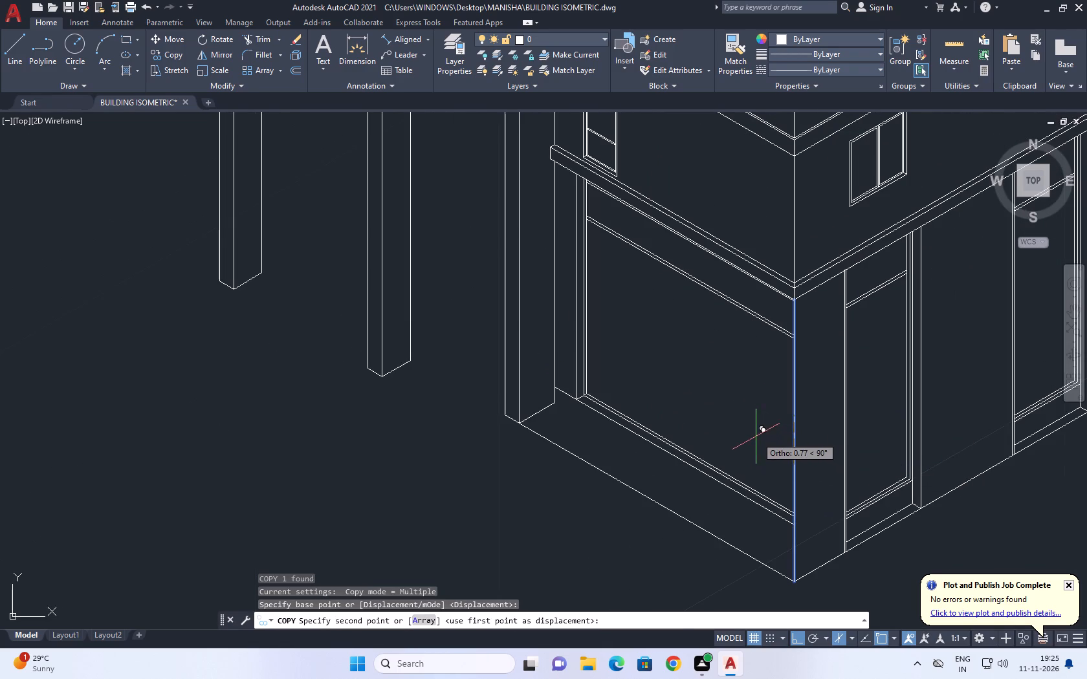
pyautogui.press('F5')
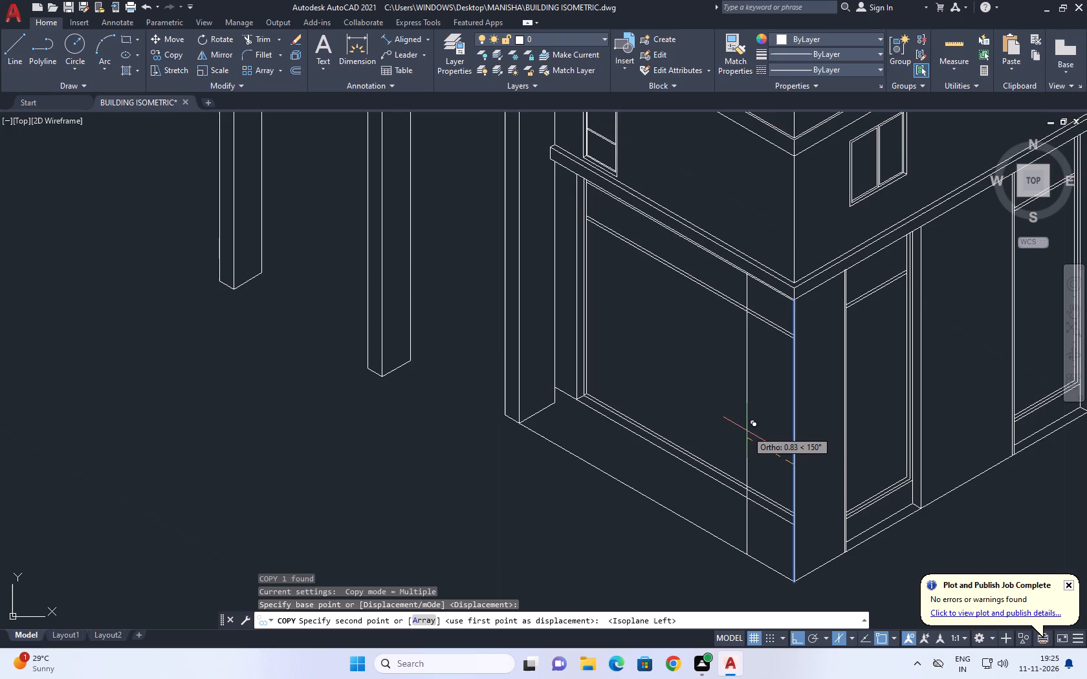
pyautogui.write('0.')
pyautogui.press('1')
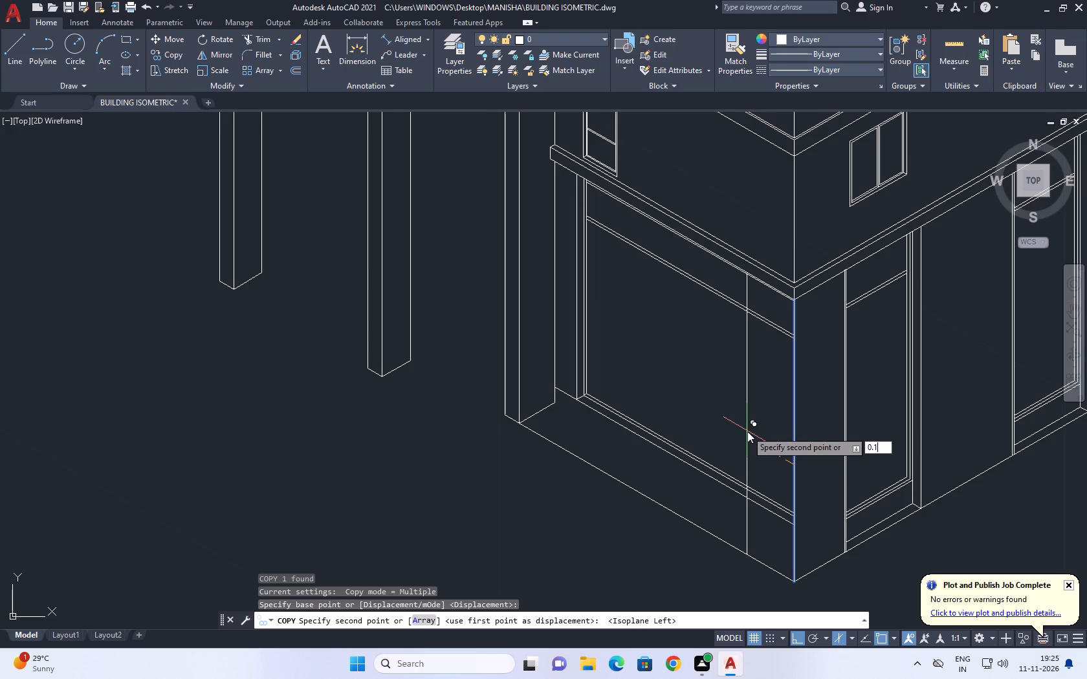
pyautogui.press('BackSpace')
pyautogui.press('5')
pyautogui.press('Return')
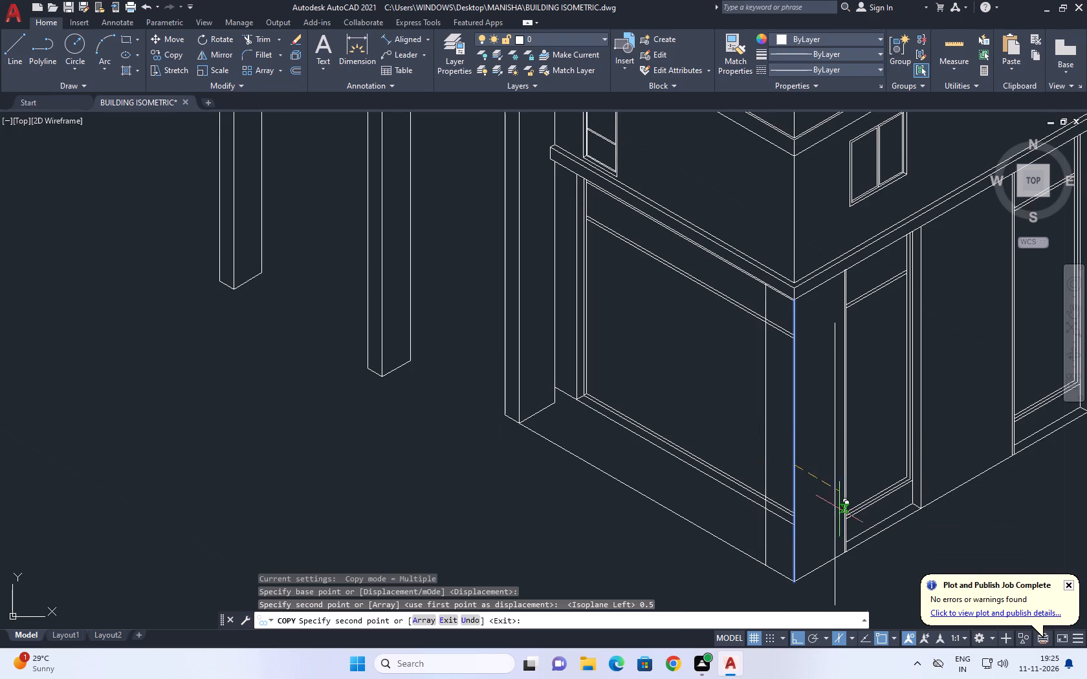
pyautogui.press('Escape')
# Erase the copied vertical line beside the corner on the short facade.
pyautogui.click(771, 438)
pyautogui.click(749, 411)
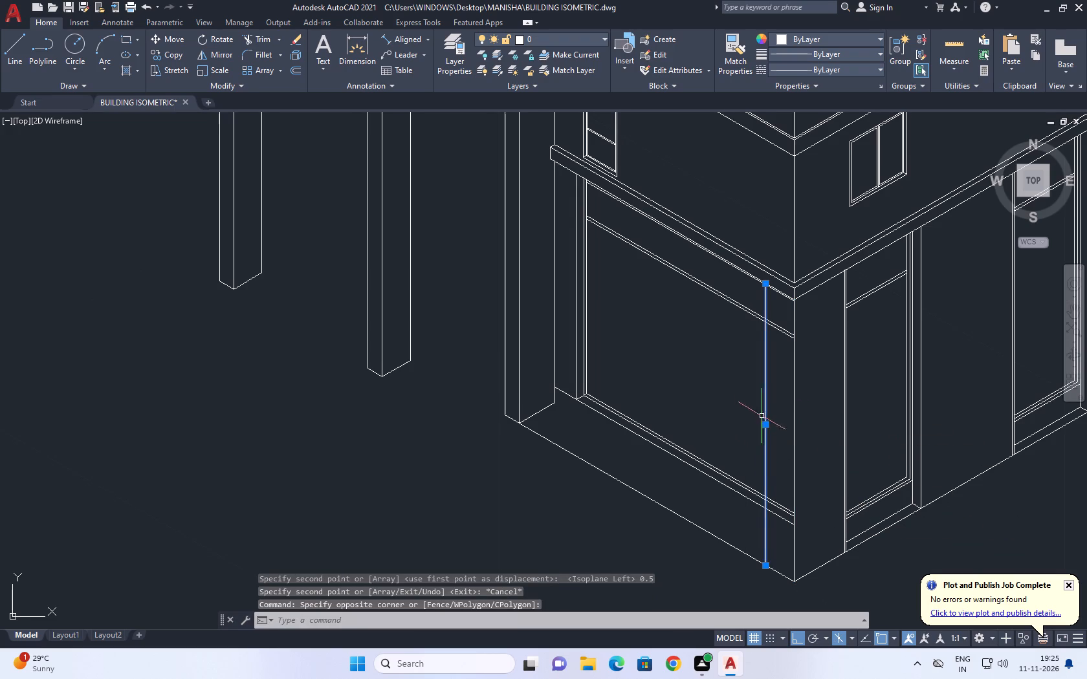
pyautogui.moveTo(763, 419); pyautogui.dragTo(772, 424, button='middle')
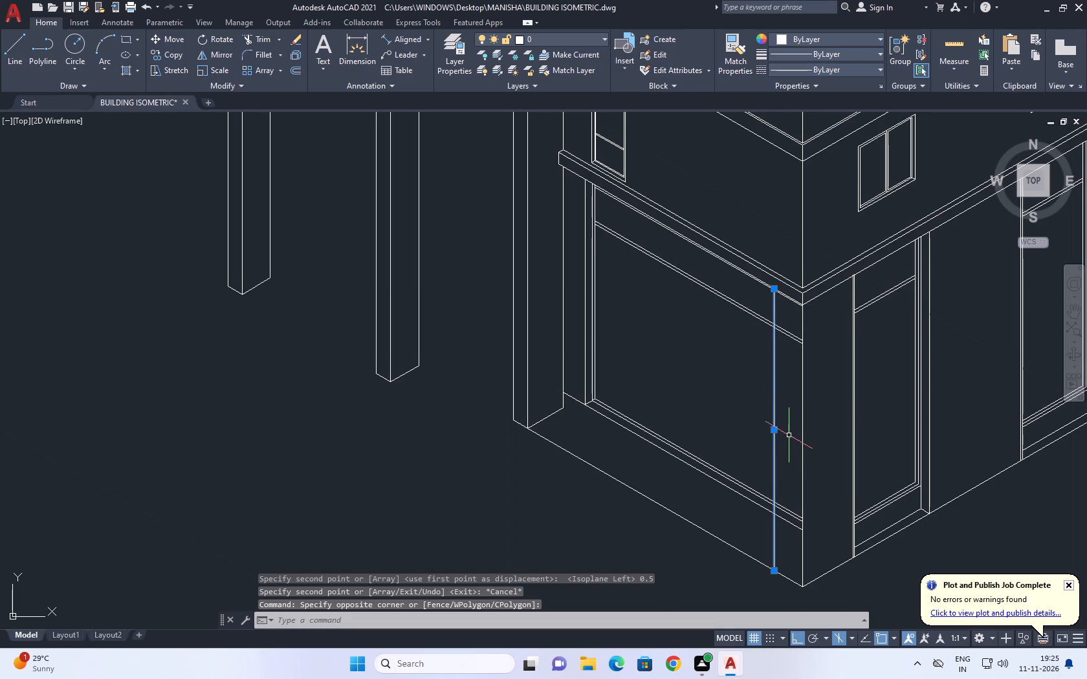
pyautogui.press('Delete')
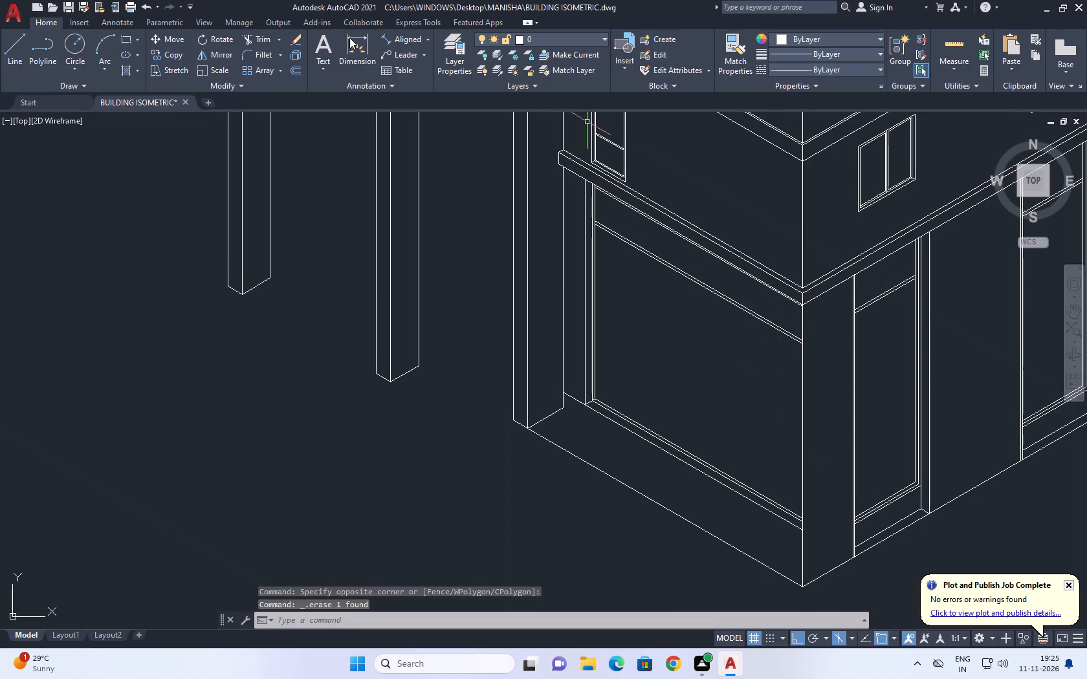
# Move the ground-floor corner's vertical line slightly off the corner onto the long facade, beneath the canopy band.
pyautogui.moveTo(400, 42); pyautogui.dragTo(396, 49)
pyautogui.moveTo(870, 539); pyautogui.dragTo(747, 354, button='middle')
pyautogui.moveTo(800, 326); pyautogui.dragTo(800, 349, button='middle')
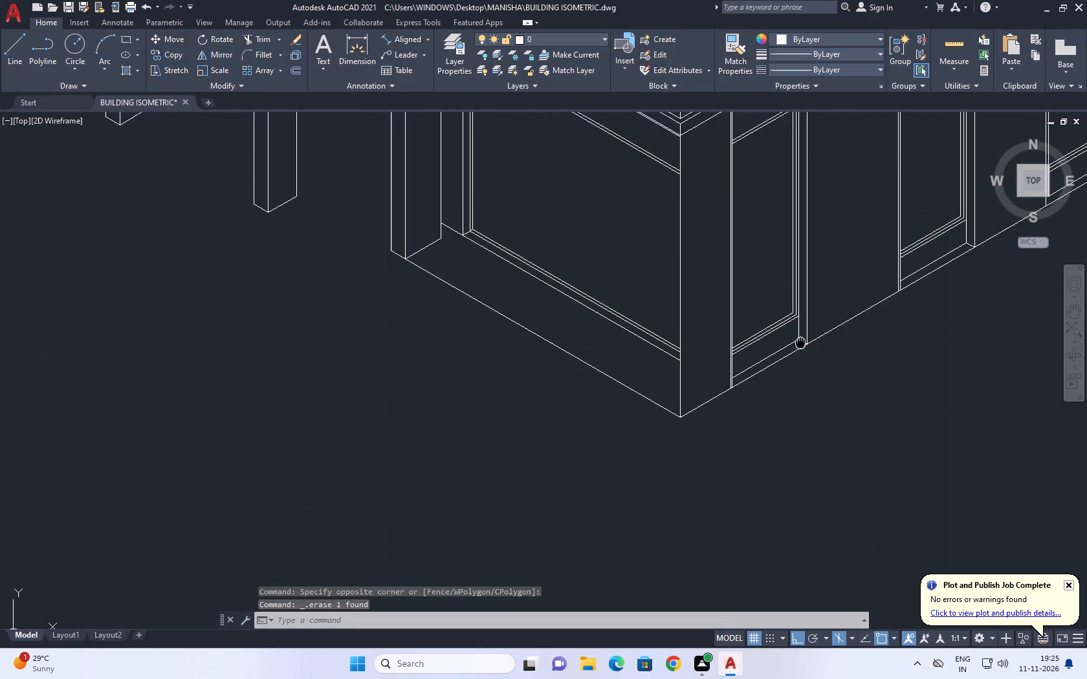
pyautogui.moveTo(800, 349); pyautogui.dragTo(777, 411, button='middle')
pyautogui.moveTo(681, 305); pyautogui.dragTo(692, 363, button='middle')
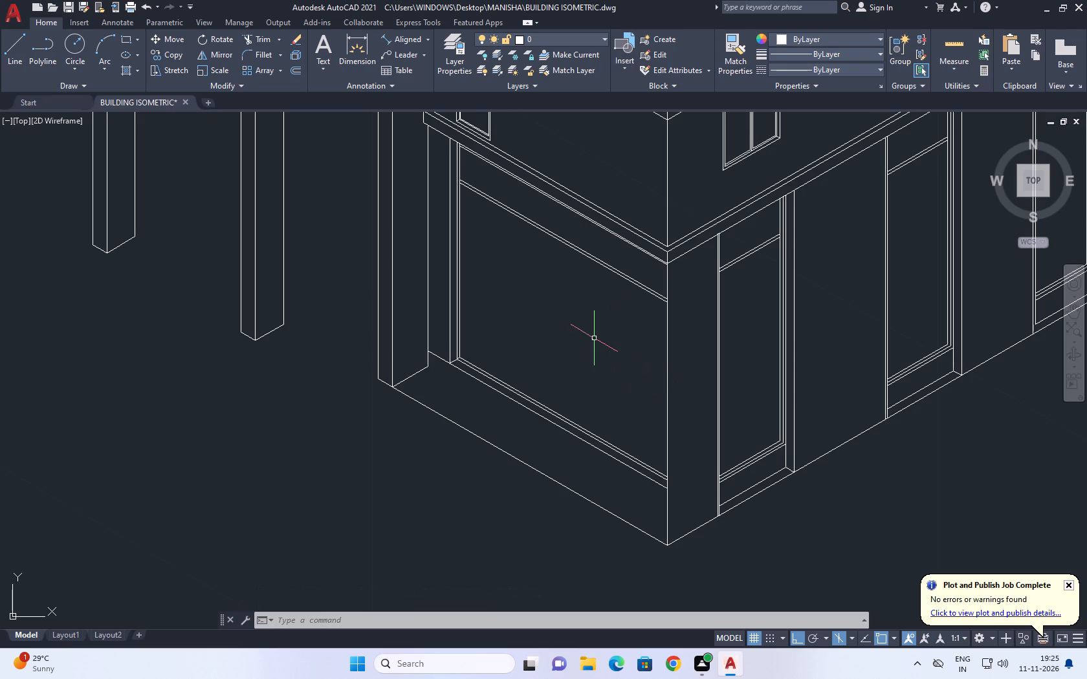
pyautogui.moveTo(668, 279); pyautogui.dragTo(700, 308, button='middle')
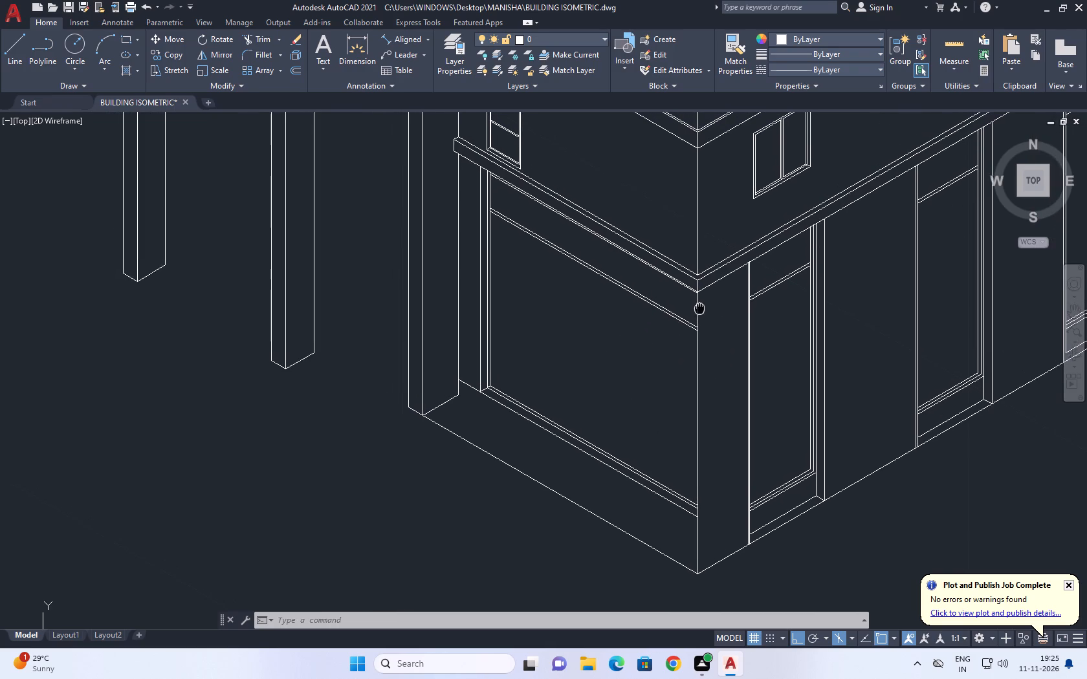
pyautogui.moveTo(700, 308); pyautogui.dragTo(701, 309, button='middle')
pyautogui.click(703, 309)
pyautogui.click(690, 310)
pyautogui.moveTo(714, 315); pyautogui.dragTo(711, 318, button='middle')
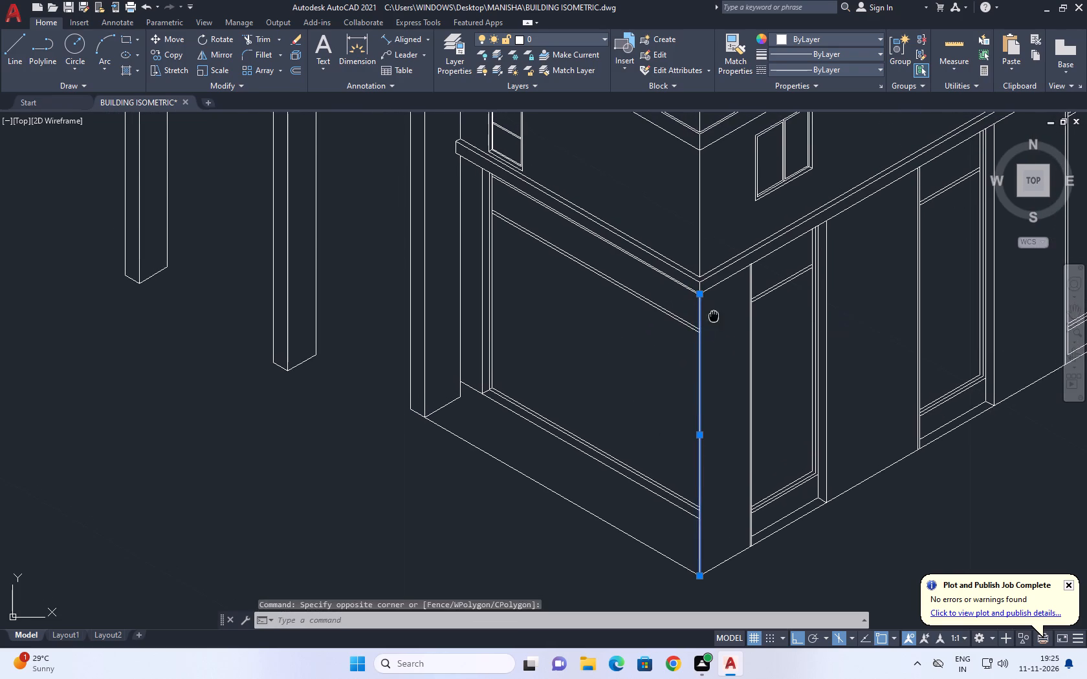
pyautogui.moveTo(711, 318); pyautogui.dragTo(697, 319, button='middle')
pyautogui.write('M')
pyautogui.press('space')
pyautogui.scroll(3, 692, 286)
pyautogui.click(650, 334)
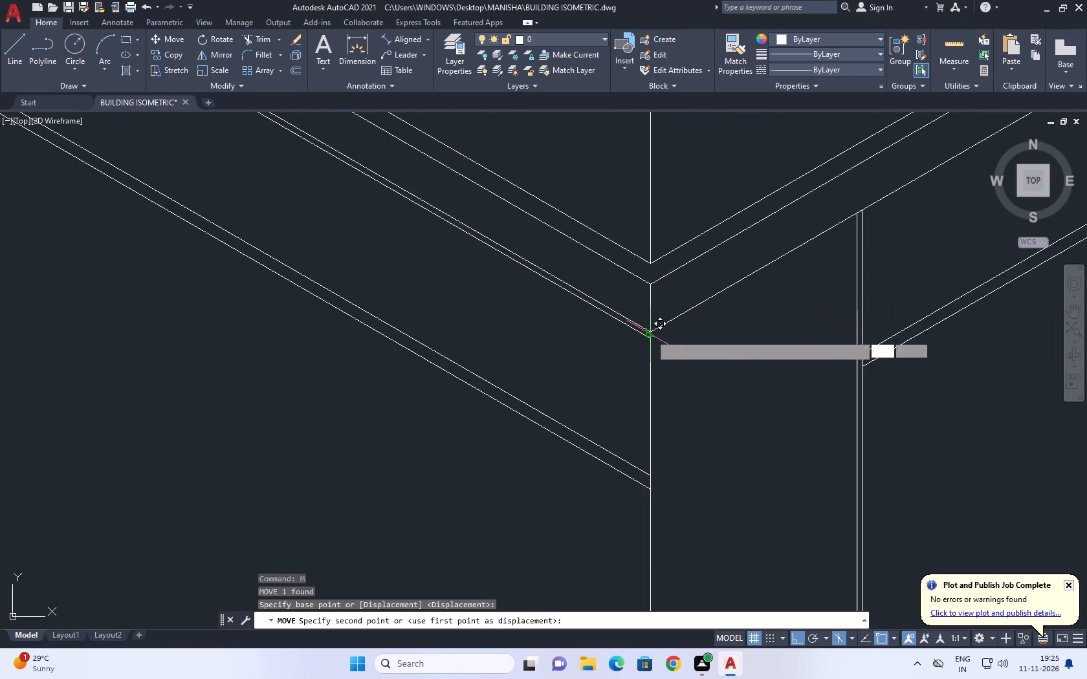
pyautogui.click(664, 329)
pyautogui.scroll(-4, 672, 309)
pyautogui.scroll(1, 659, 352)
pyautogui.moveTo(698, 367); pyautogui.dragTo(721, 364, button='middle')
# Extend the short facade's ground-floor head, transom and sill lines to the shifted corner vertical line.
pyautogui.write('EX')
pyautogui.press('space')
pyautogui.scroll(1, 715, 370)
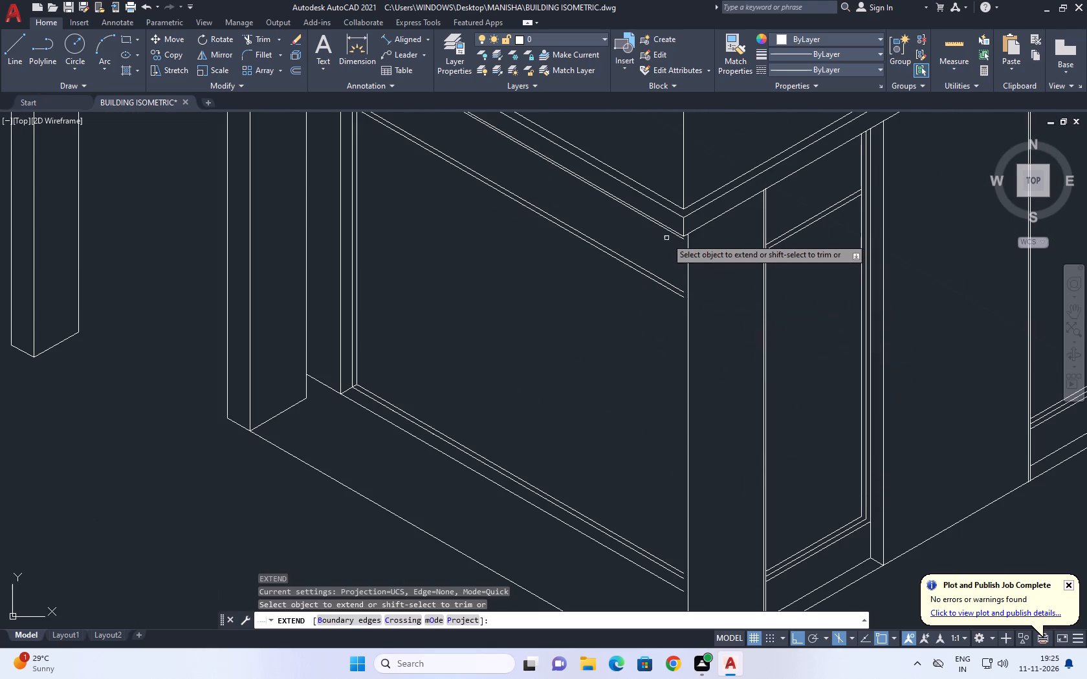
pyautogui.click(679, 238)
pyautogui.moveTo(677, 252); pyautogui.dragTo(674, 259)
pyautogui.click(653, 313)
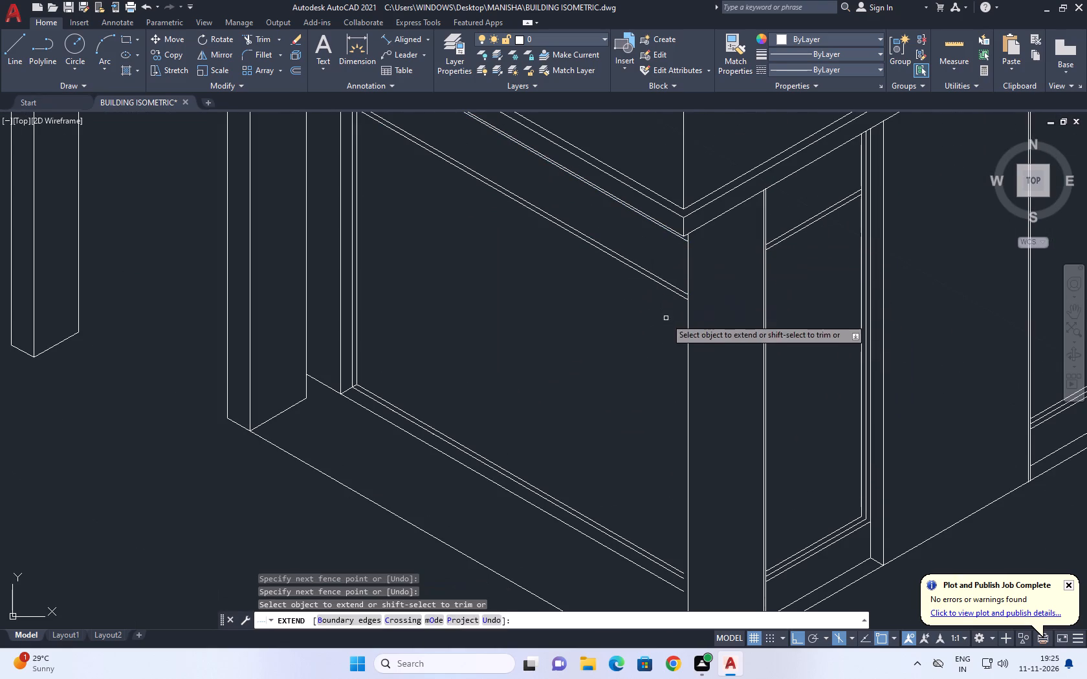
pyautogui.scroll(-1, 676, 317)
pyautogui.moveTo(648, 457); pyautogui.dragTo(684, 412, button='middle')
pyautogui.click(687, 404)
pyautogui.click(699, 456)
pyautogui.press('Escape')
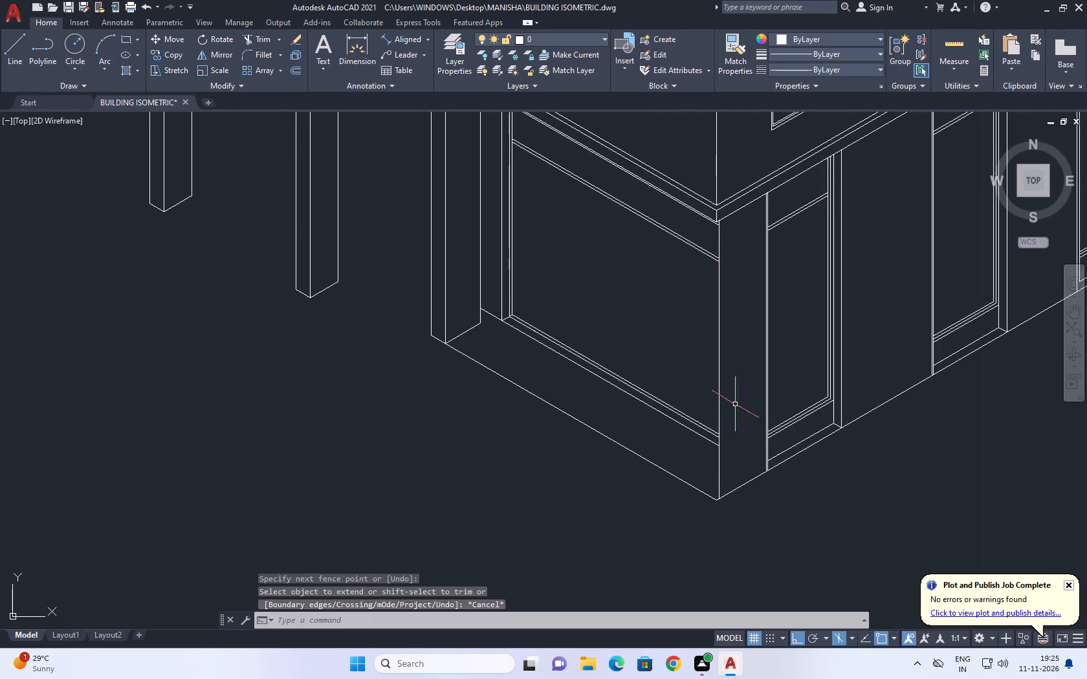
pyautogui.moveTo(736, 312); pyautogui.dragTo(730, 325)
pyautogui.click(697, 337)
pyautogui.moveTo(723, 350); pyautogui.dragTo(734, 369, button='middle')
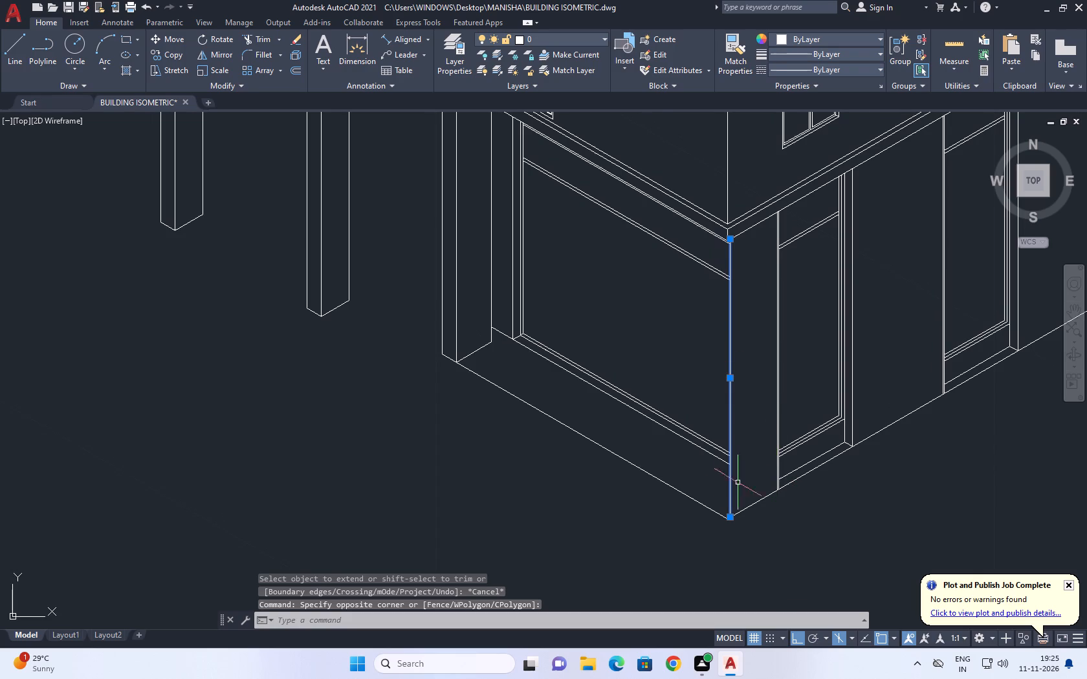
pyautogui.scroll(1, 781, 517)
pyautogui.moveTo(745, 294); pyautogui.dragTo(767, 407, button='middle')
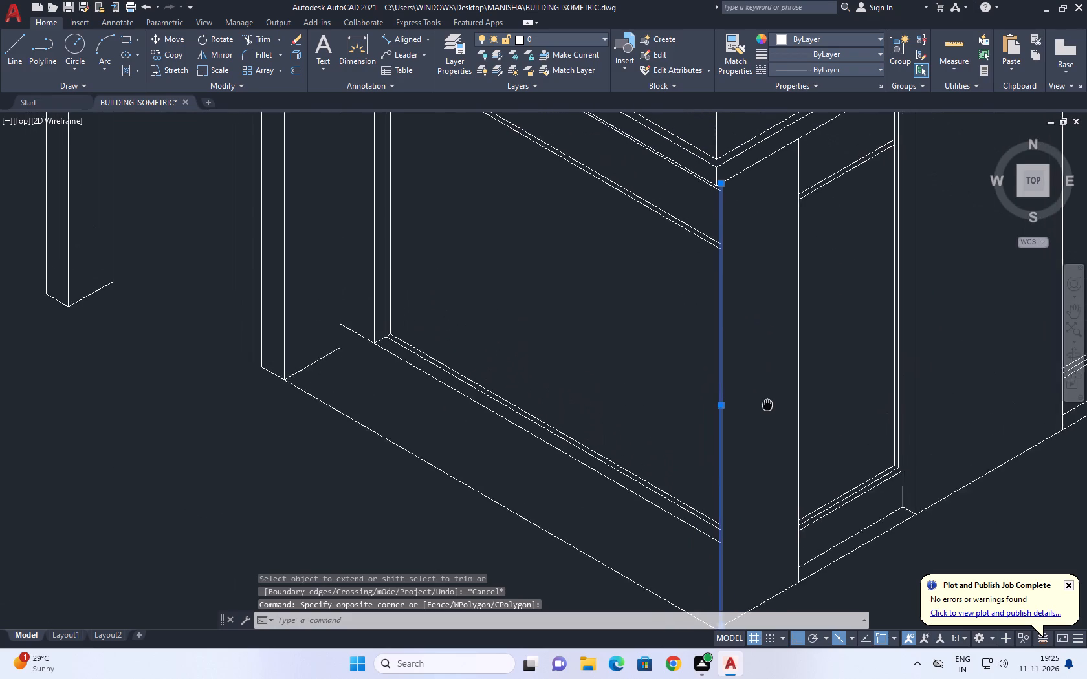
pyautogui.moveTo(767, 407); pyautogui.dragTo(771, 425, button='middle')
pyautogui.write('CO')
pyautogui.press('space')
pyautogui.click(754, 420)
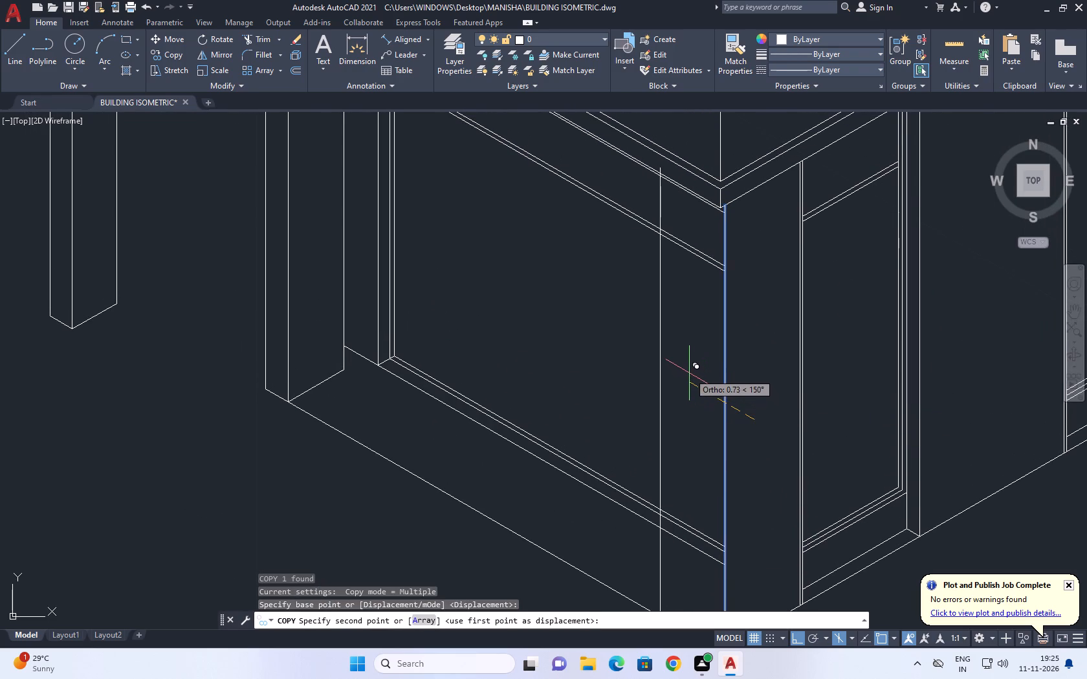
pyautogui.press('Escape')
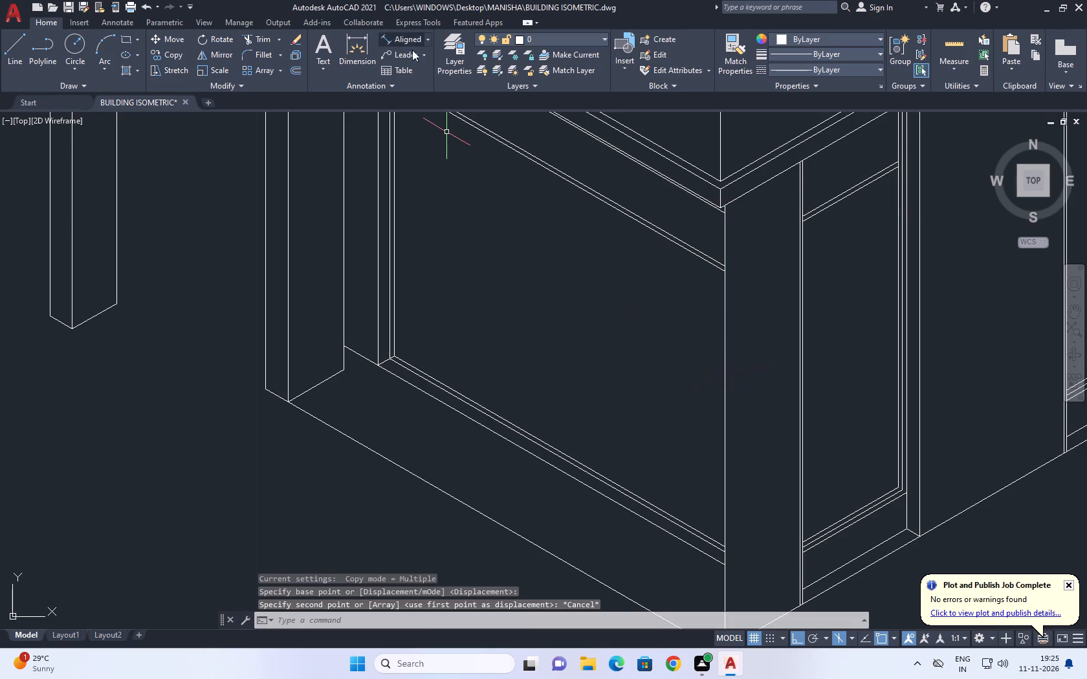
# Measure the long facade's corner pier width at its base with an aligned dimension, without placing it.
pyautogui.click(412, 42)
pyautogui.moveTo(837, 472); pyautogui.dragTo(718, 301, button='middle')
pyautogui.scroll(1, 584, 496)
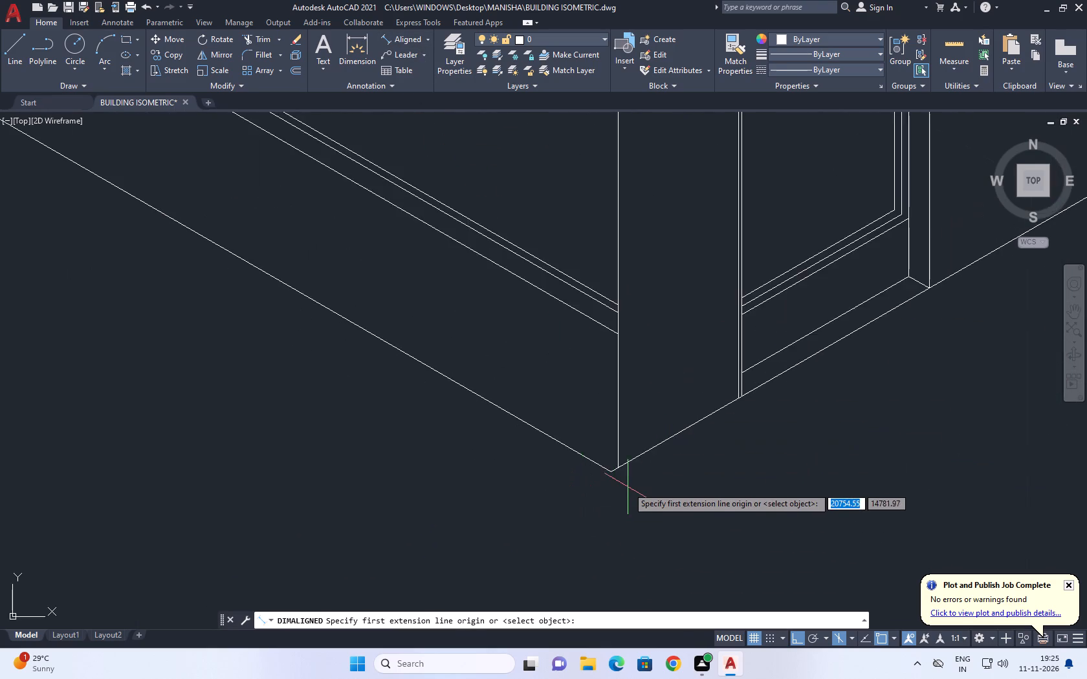
pyautogui.scroll(2, 628, 487)
pyautogui.click(603, 451)
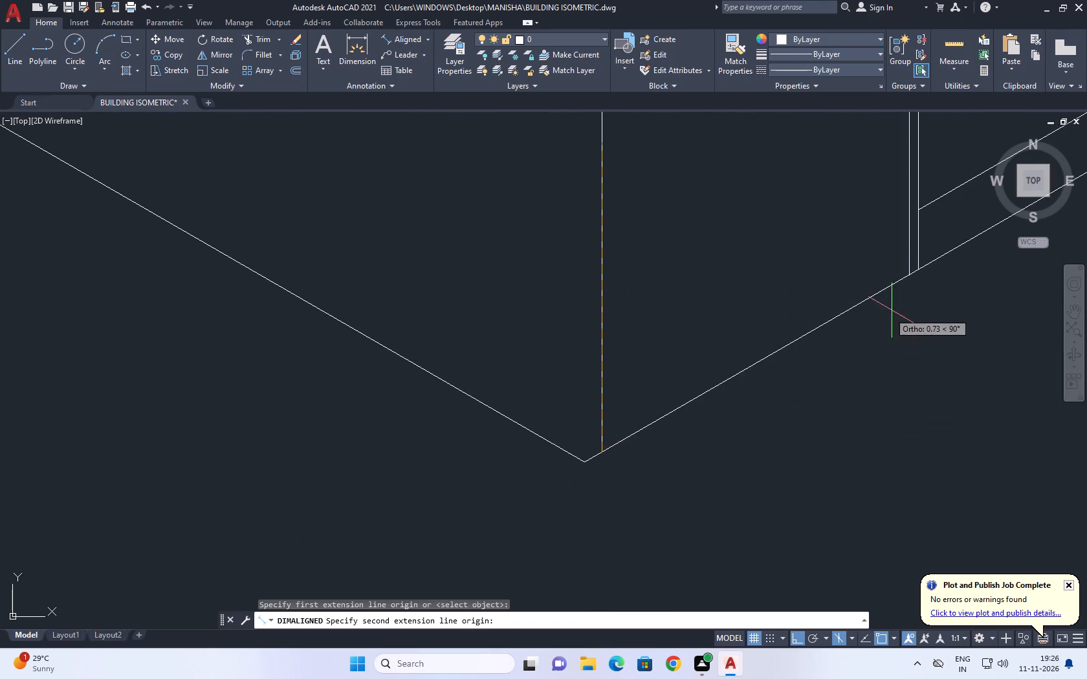
pyautogui.click(909, 275)
pyautogui.scroll(-8, 873, 324)
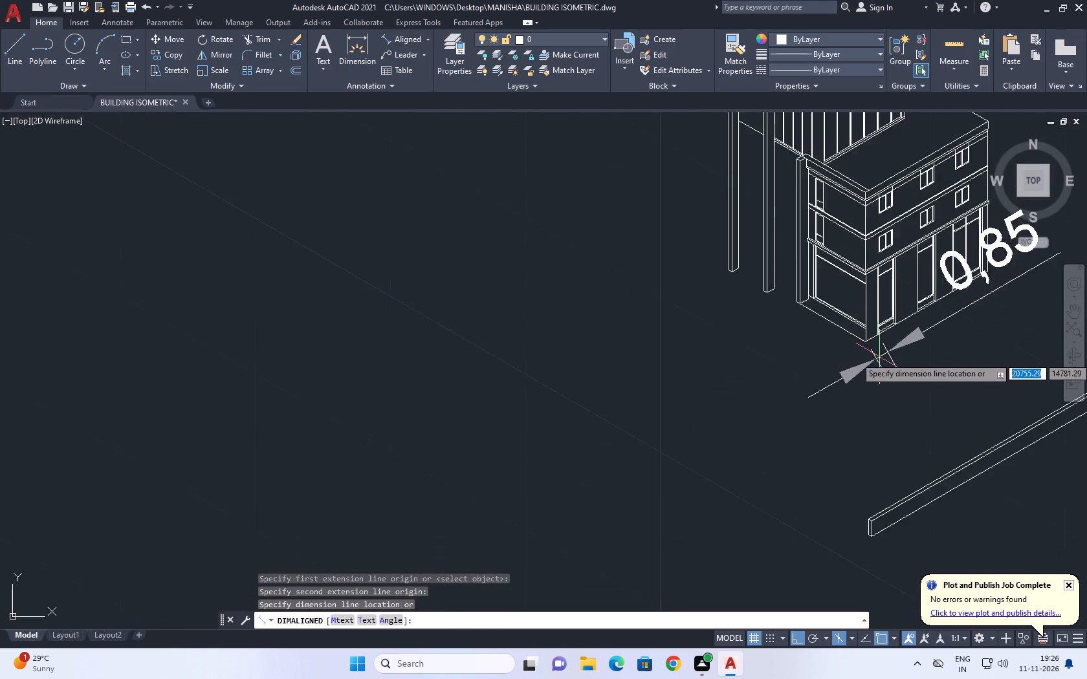
pyautogui.press('Escape')
# Copy the shifted corner vertical line 0.85 along the short facade, away from the corner.
pyautogui.scroll(3, 881, 359)
pyautogui.click(848, 261)
pyautogui.click(827, 243)
pyautogui.moveTo(831, 254); pyautogui.dragTo(863, 345, button='middle')
pyautogui.press('c')
pyautogui.write('O')
pyautogui.press('space')
pyautogui.scroll(1, 865, 362)
pyautogui.click(875, 365)
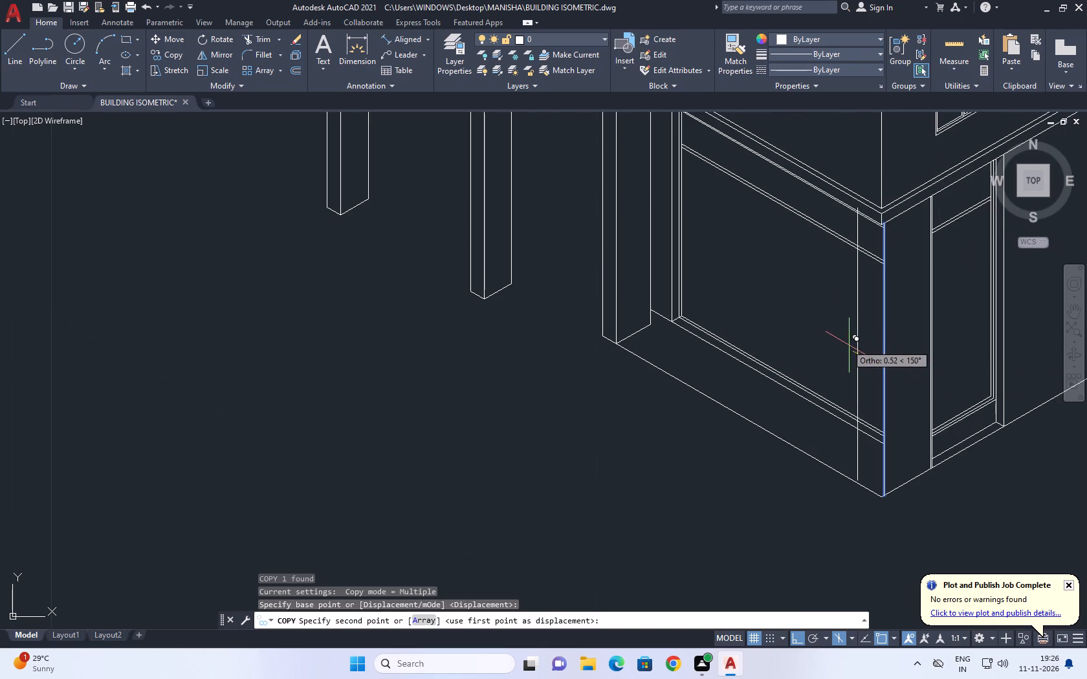
pyautogui.write('0.85')
pyautogui.press('Return')
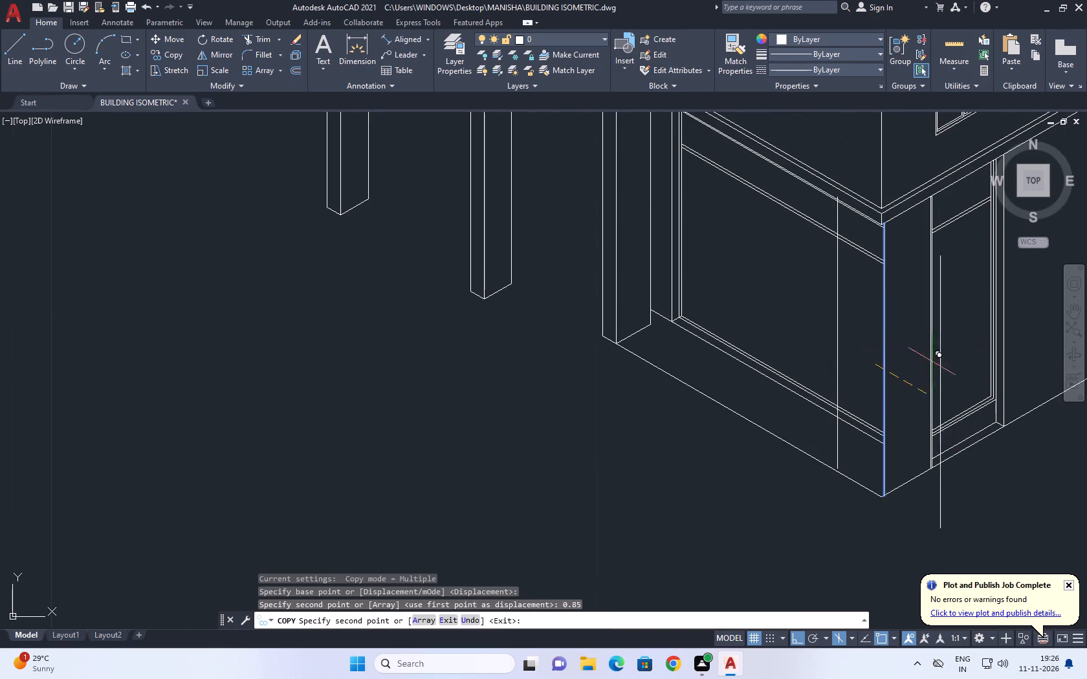
pyautogui.press('Escape')
# Extend the copied vertical line's lower end to the short facade's ground base line.
pyautogui.scroll(1, 868, 344)
pyautogui.moveTo(868, 344); pyautogui.dragTo(873, 351, button='middle')
pyautogui.write('EX')
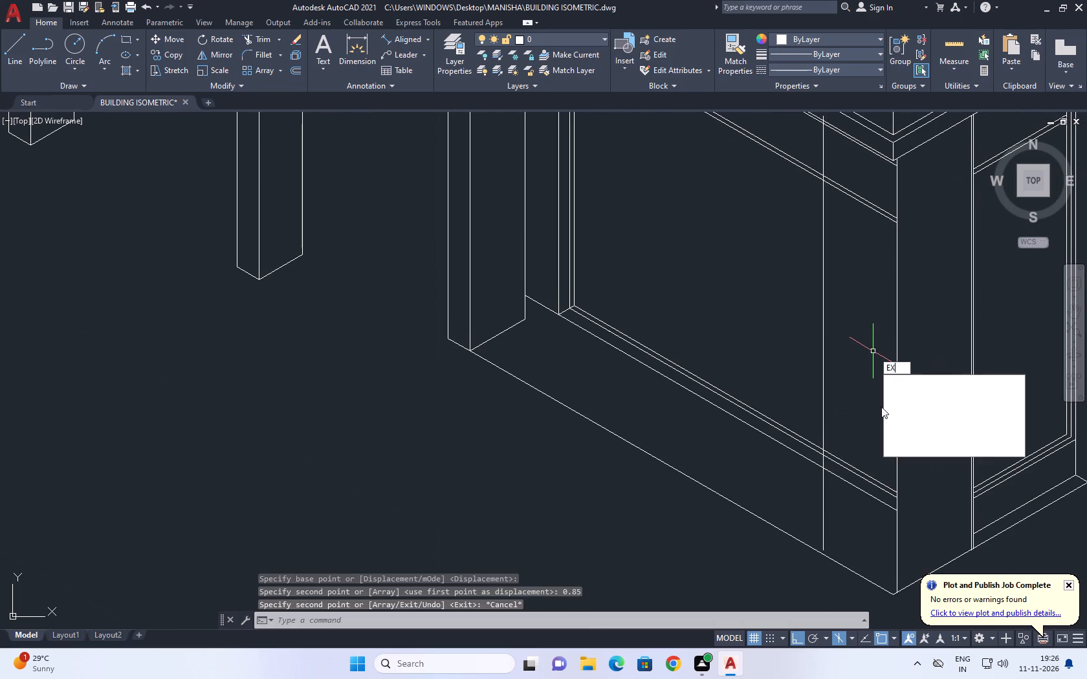
pyautogui.press('space')
pyautogui.click(812, 515)
pyautogui.click(838, 538)
pyautogui.moveTo(872, 363); pyautogui.dragTo(886, 481, button='middle')
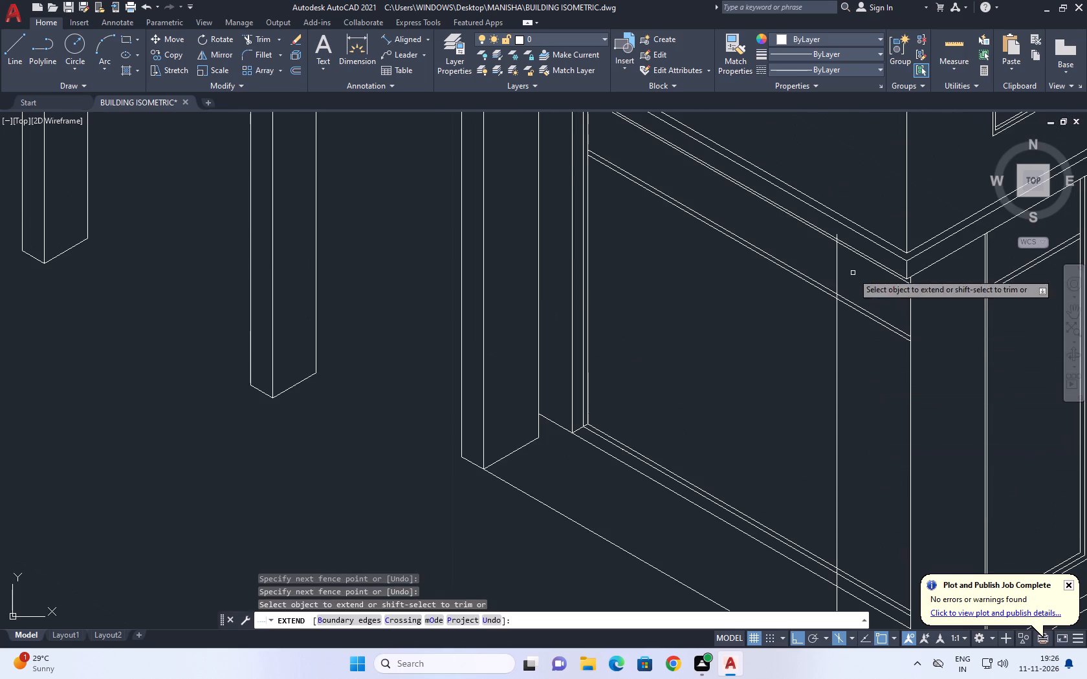
pyautogui.press('Escape')
# Trim the copied vertical line's top where it overshoots the short facade's head lines beneath the canopy band.
pyautogui.write('TR')
pyautogui.press('space')
pyautogui.scroll(3, 847, 256)
pyautogui.click(813, 194)
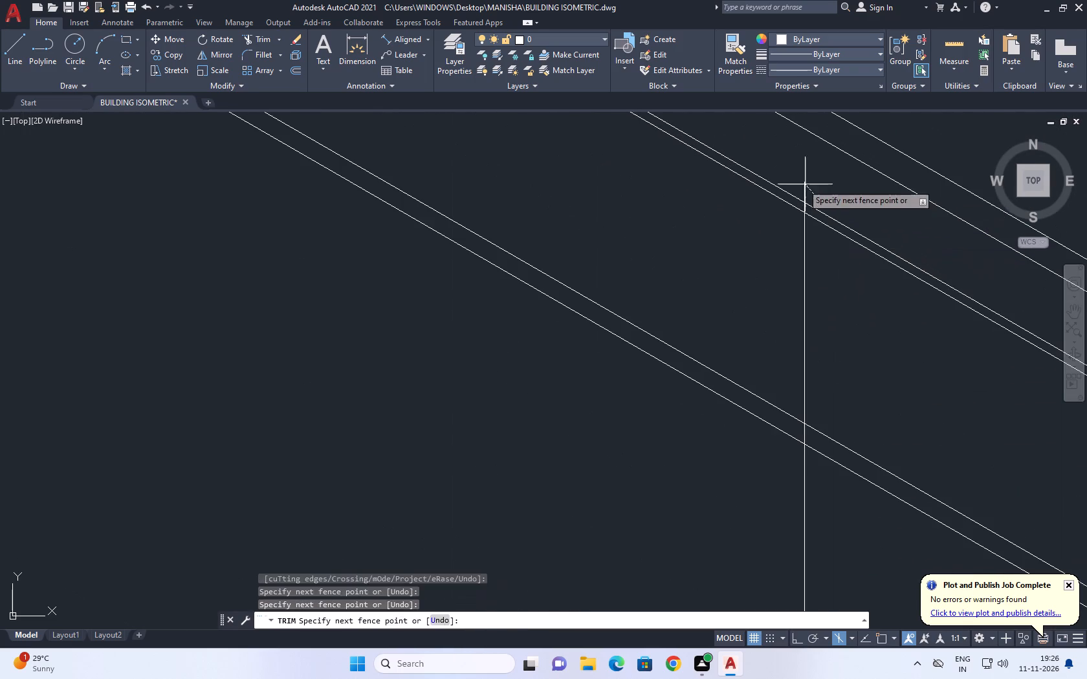
pyautogui.click(795, 178)
pyautogui.scroll(2, 804, 208)
pyautogui.click(804, 208)
pyautogui.click(796, 200)
pyautogui.scroll(-5, 782, 206)
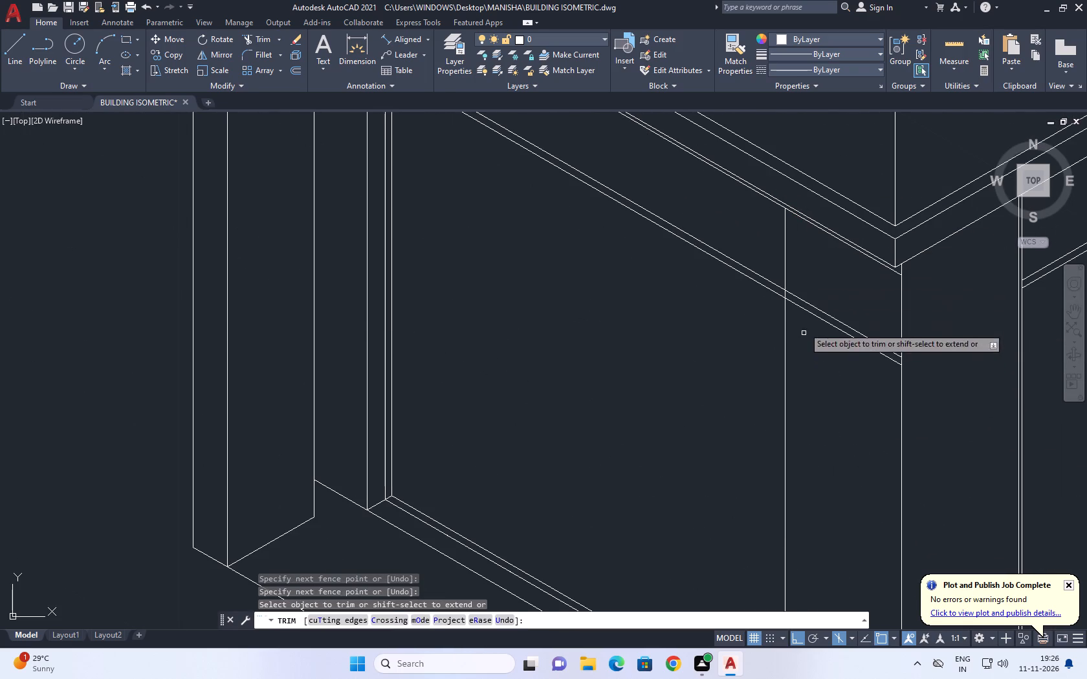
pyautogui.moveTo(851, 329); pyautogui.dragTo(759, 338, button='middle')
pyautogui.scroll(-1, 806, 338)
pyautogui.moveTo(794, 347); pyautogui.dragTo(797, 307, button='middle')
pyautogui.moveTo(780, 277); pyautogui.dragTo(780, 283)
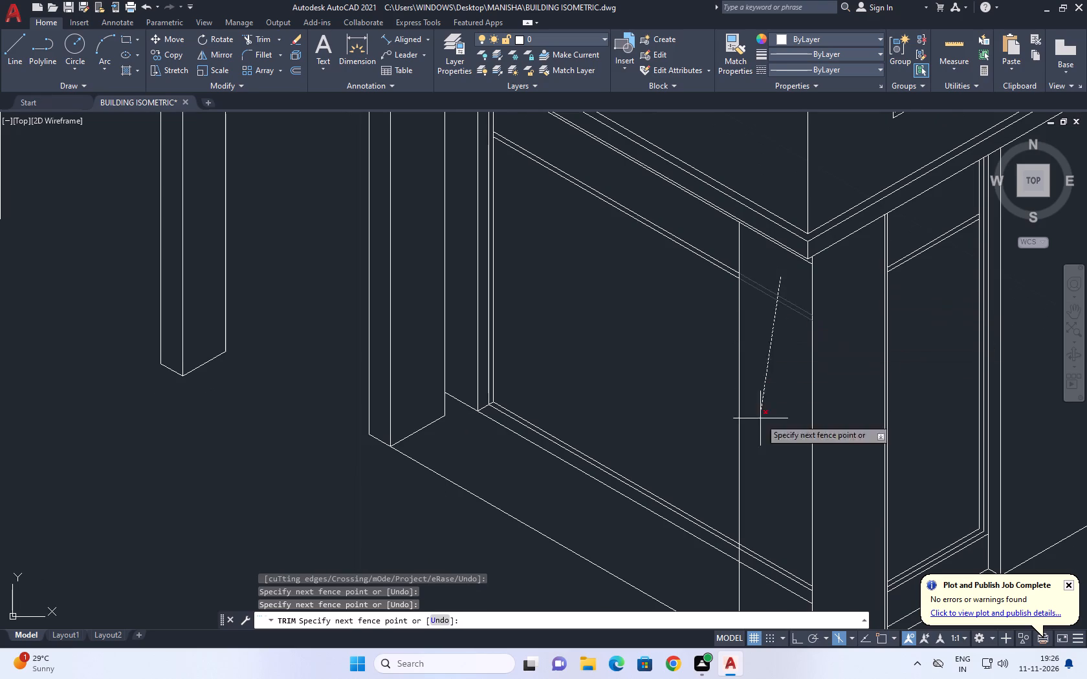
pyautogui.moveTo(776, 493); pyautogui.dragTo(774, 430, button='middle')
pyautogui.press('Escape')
# Move the copied vertical line 0.25 along the short facade toward the building corner.
pyautogui.moveTo(776, 336); pyautogui.dragTo(759, 341)
pyautogui.click(702, 334)
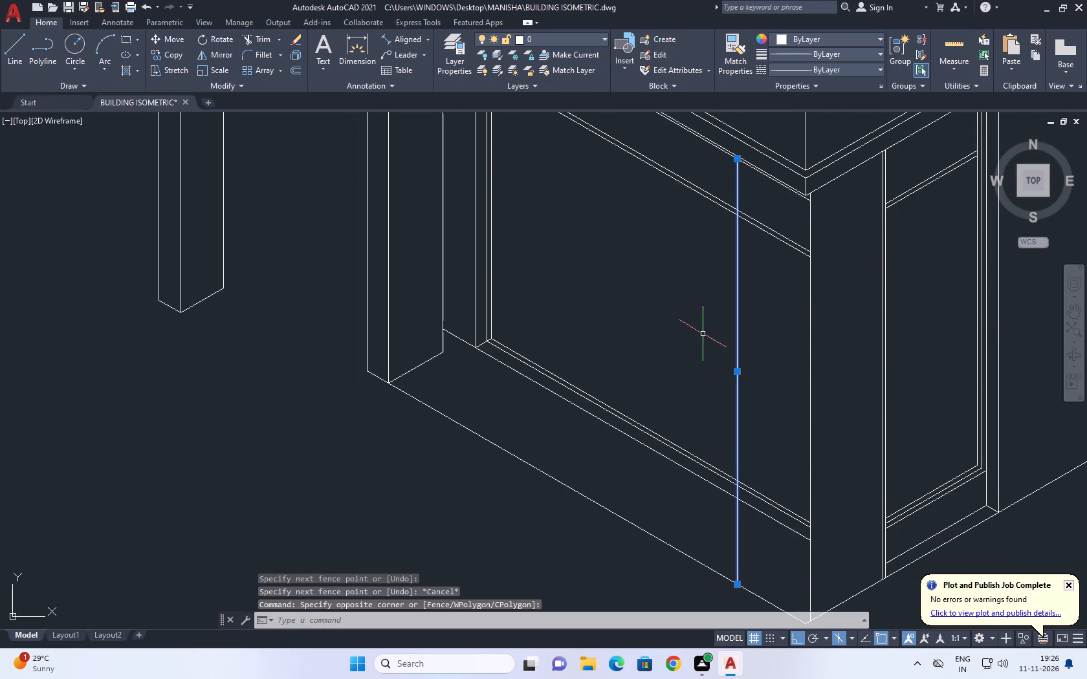
pyautogui.moveTo(829, 433); pyautogui.dragTo(774, 393, button='middle')
pyautogui.write('M')
pyautogui.press('space')
pyautogui.click(806, 373)
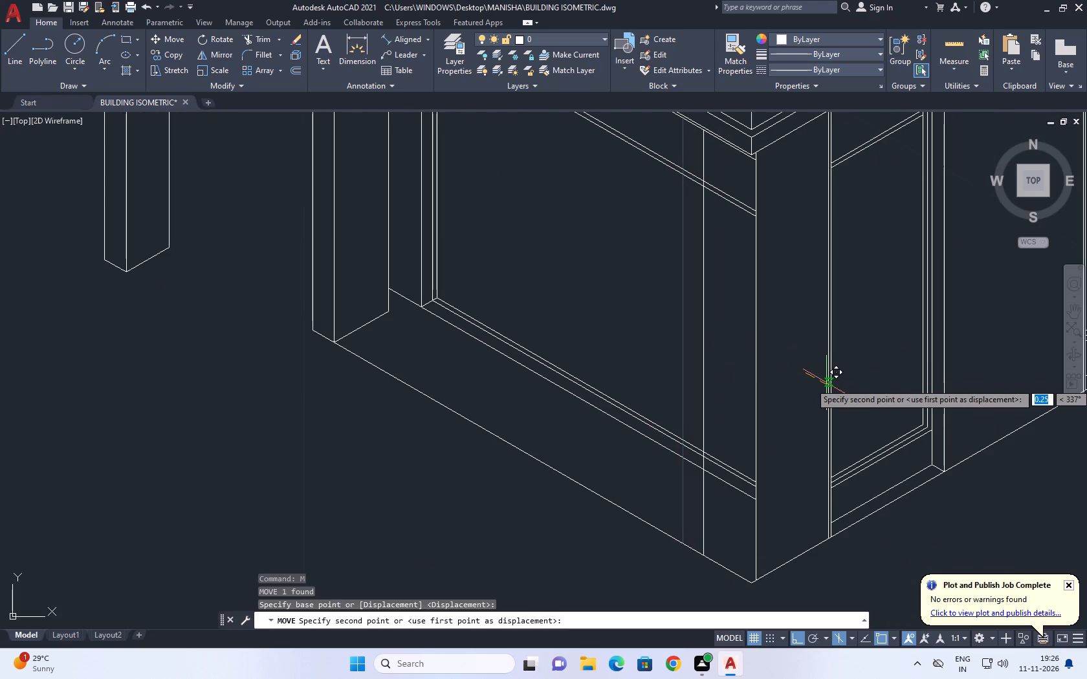
pyautogui.write('0.25')
pyautogui.press('Return')
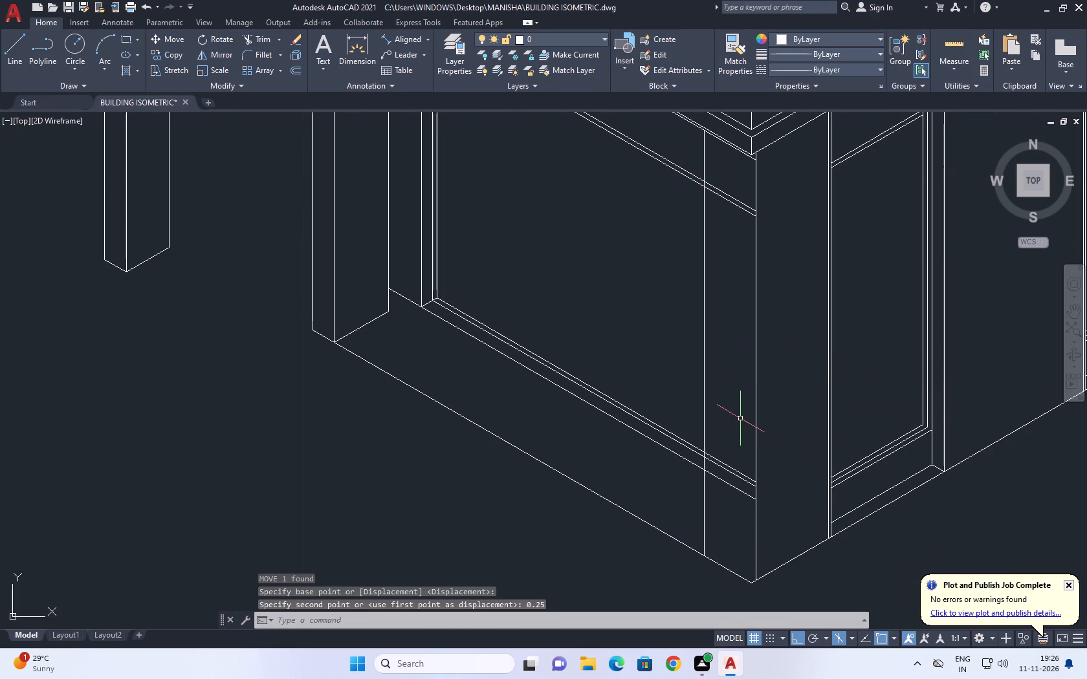
# Trim the transom and sill lines between the copied vertical line and the building corner, clearing the corner pier's face.
pyautogui.scroll(-1, 783, 338)
pyautogui.moveTo(858, 290); pyautogui.dragTo(857, 349, button='middle')
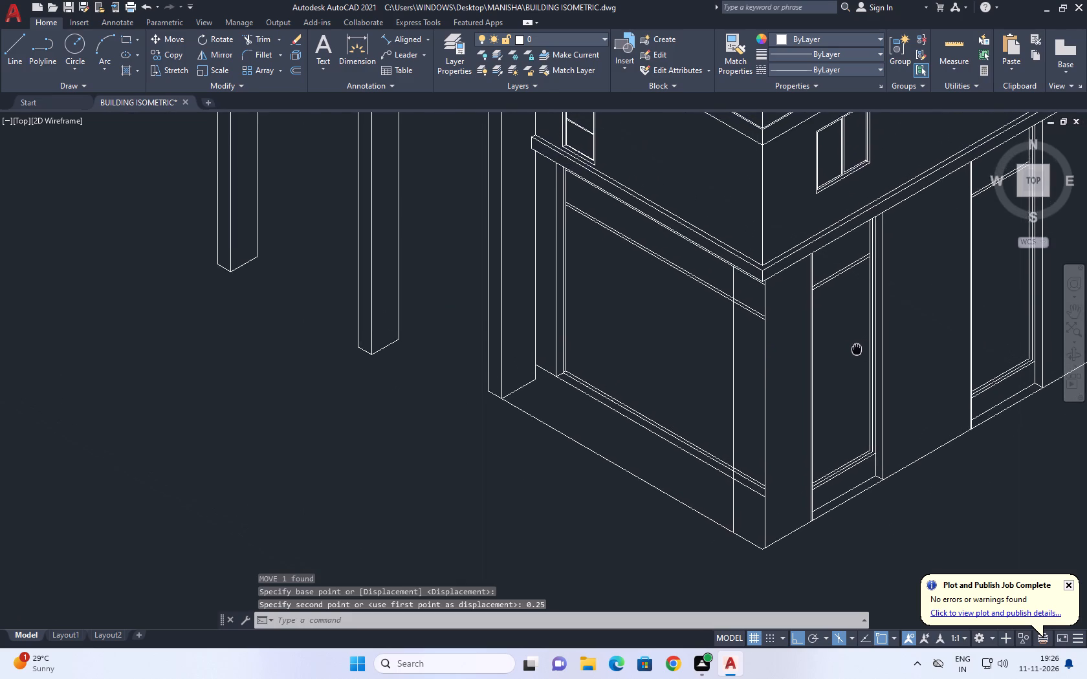
pyautogui.scroll(-2, 851, 355)
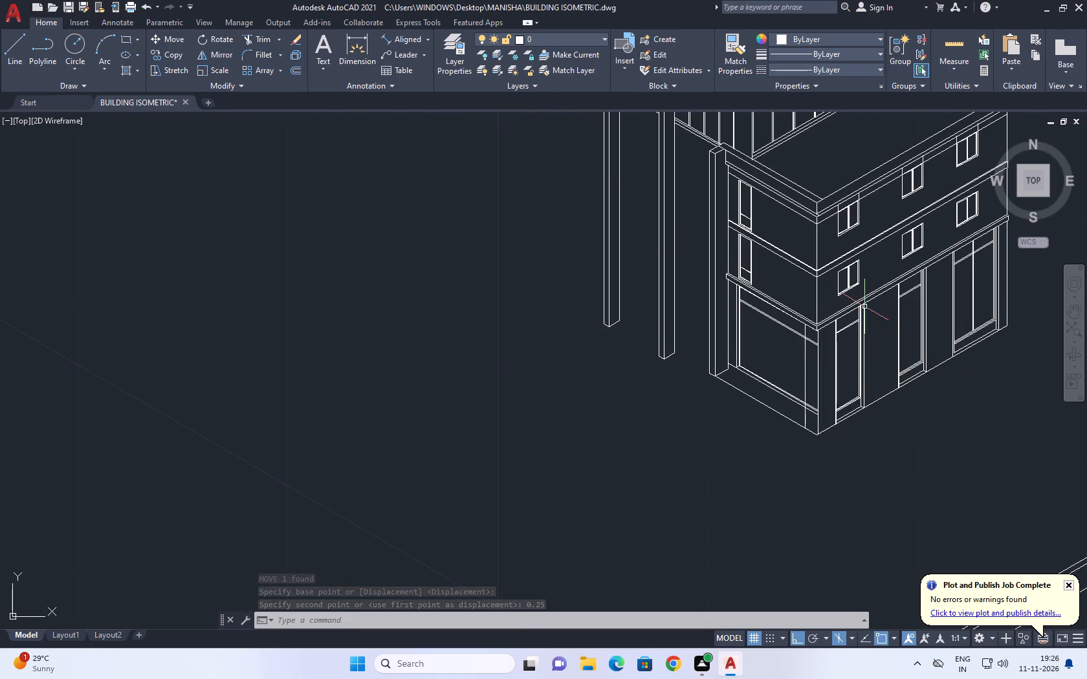
pyautogui.scroll(2, 819, 403)
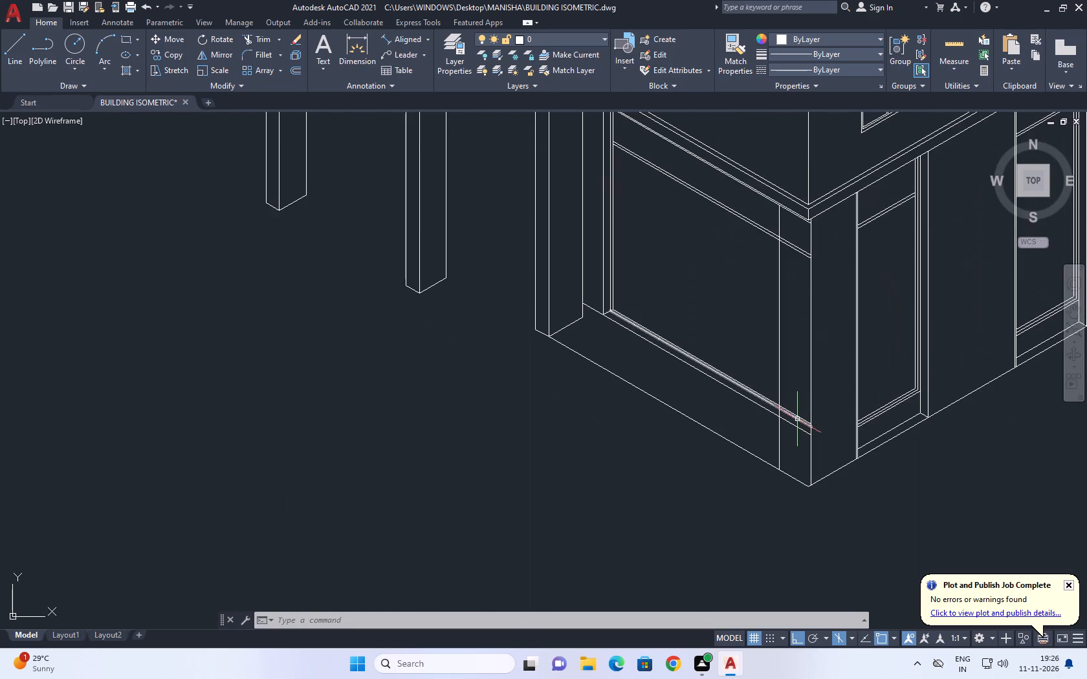
pyautogui.write('TR')
pyautogui.press('space')
pyautogui.click(794, 237)
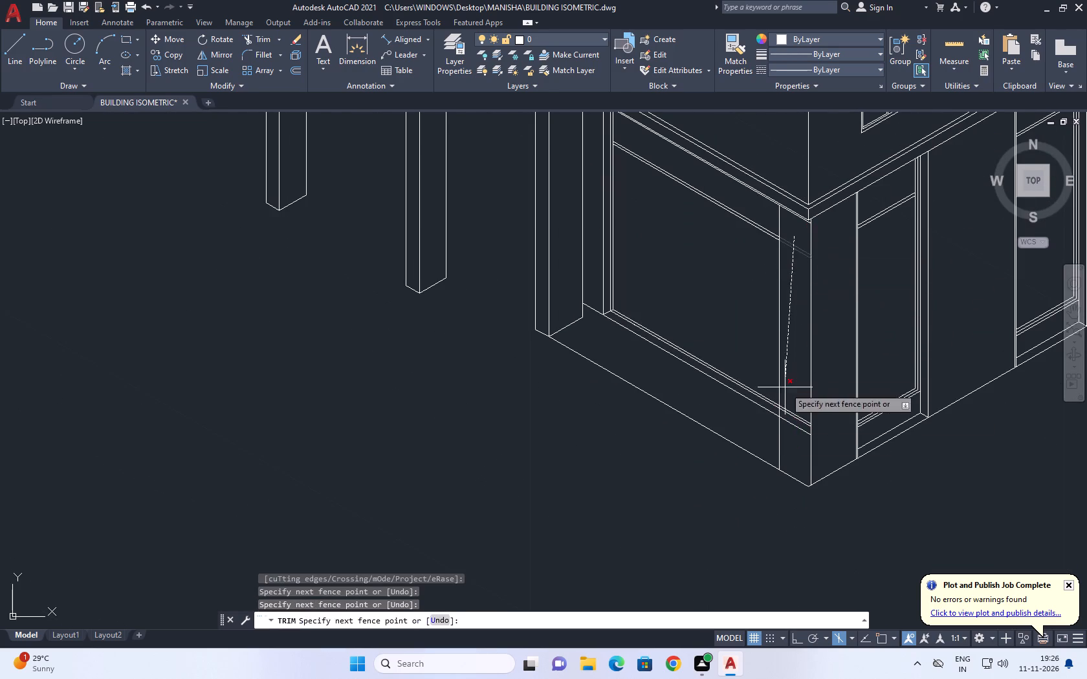
pyautogui.click(802, 446)
pyautogui.press('space')
# Trim the glazing head line beneath the canopy band where it runs across the corner pier's face.
pyautogui.scroll(1, 818, 195)
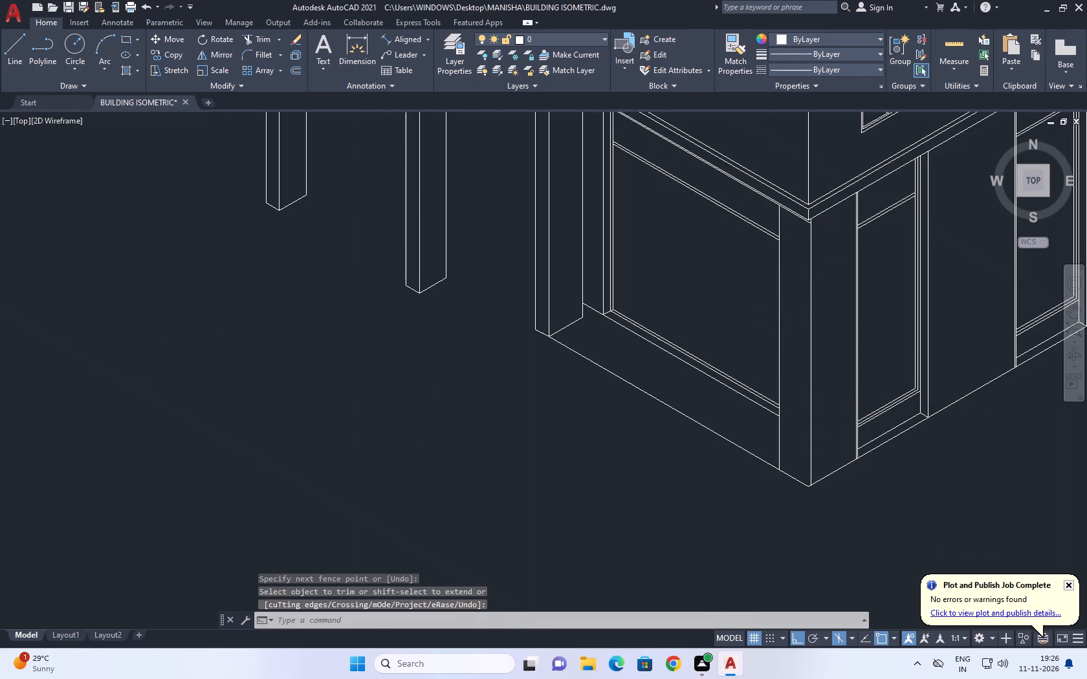
pyautogui.scroll(1, 818, 191)
pyautogui.moveTo(799, 290); pyautogui.dragTo(802, 297, button='middle')
pyautogui.scroll(1, 782, 268)
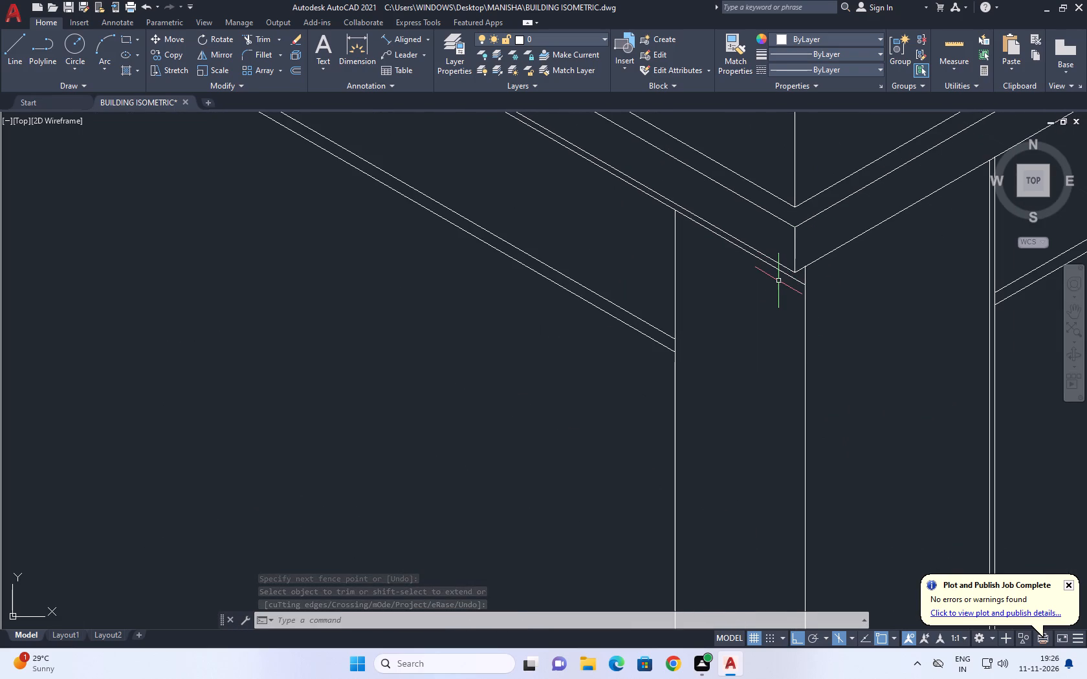
pyautogui.press('t')
pyautogui.press('r')
pyautogui.press('space')
pyautogui.click(787, 277)
pyautogui.scroll(-3, 756, 284)
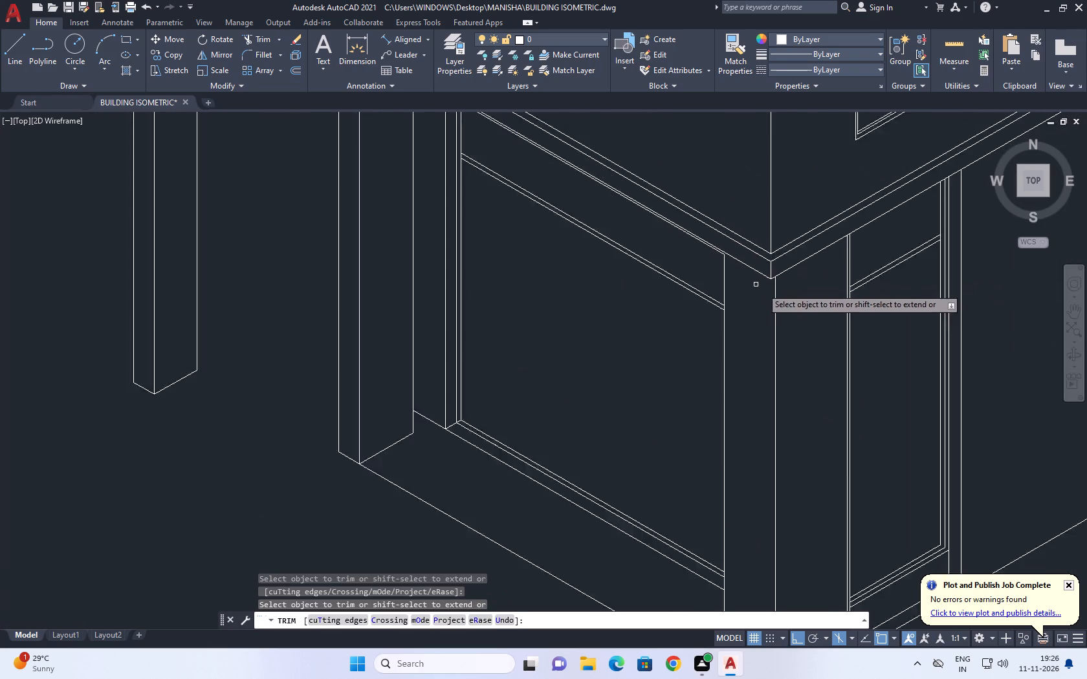
pyautogui.press('space')
# Divide the upper sill line of the short facade's glazing into 3 equal segments.
pyautogui.moveTo(703, 488); pyautogui.dragTo(766, 463, button='middle')
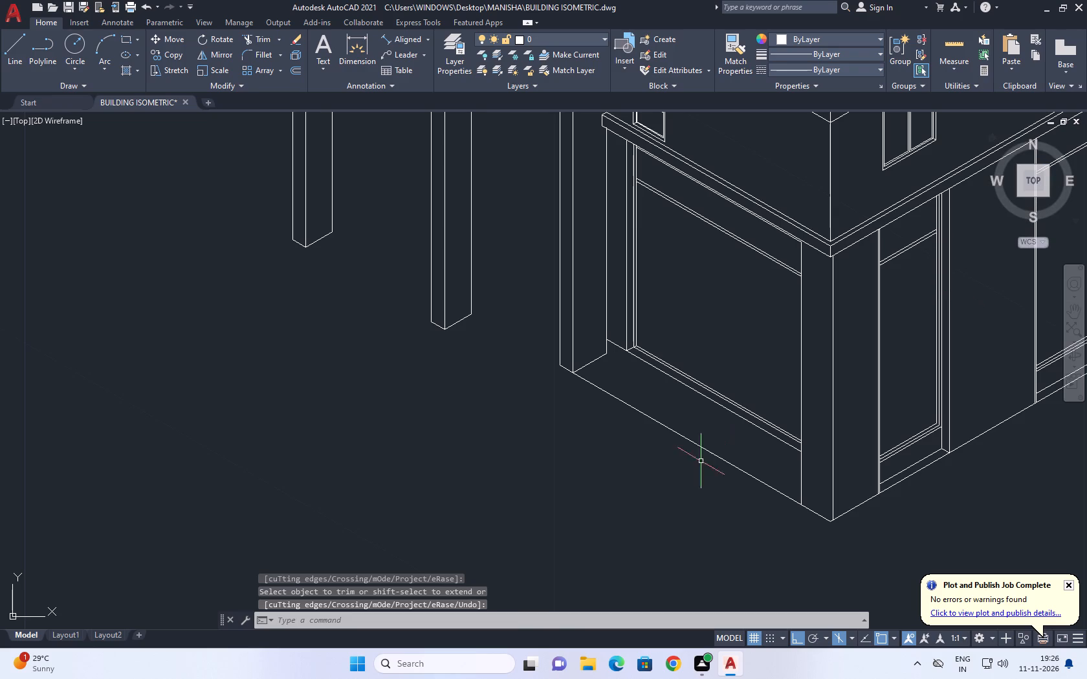
pyautogui.moveTo(721, 373); pyautogui.dragTo(769, 440, button='middle')
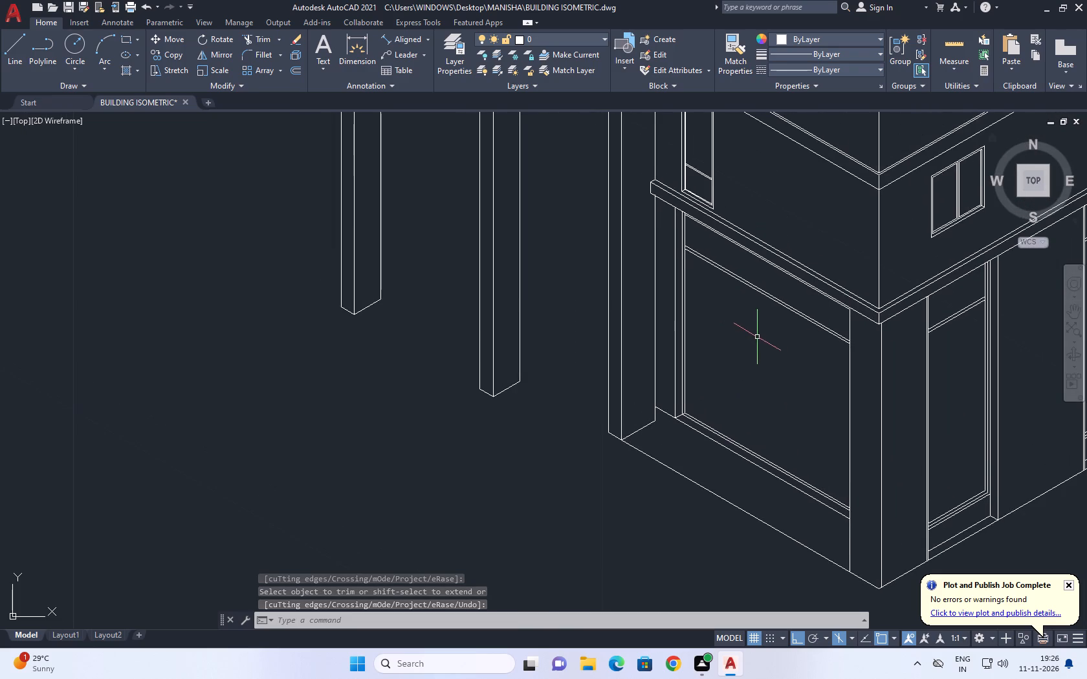
pyautogui.moveTo(766, 350); pyautogui.dragTo(773, 362, button='middle')
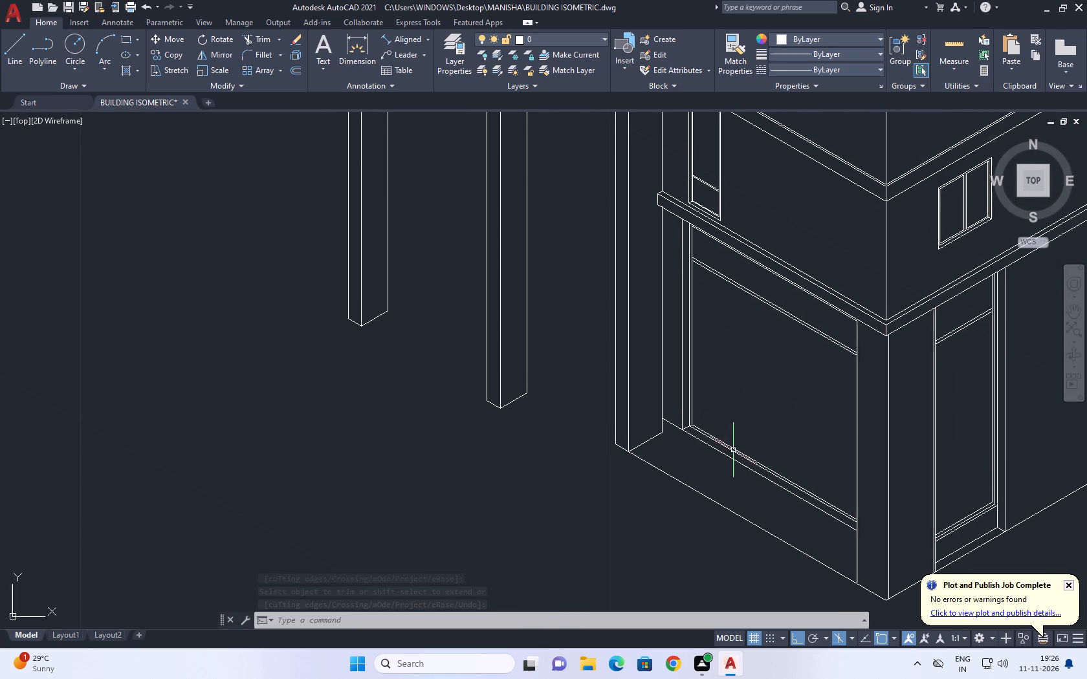
pyautogui.scroll(1, 775, 469)
pyautogui.click(776, 474)
pyautogui.press('d')
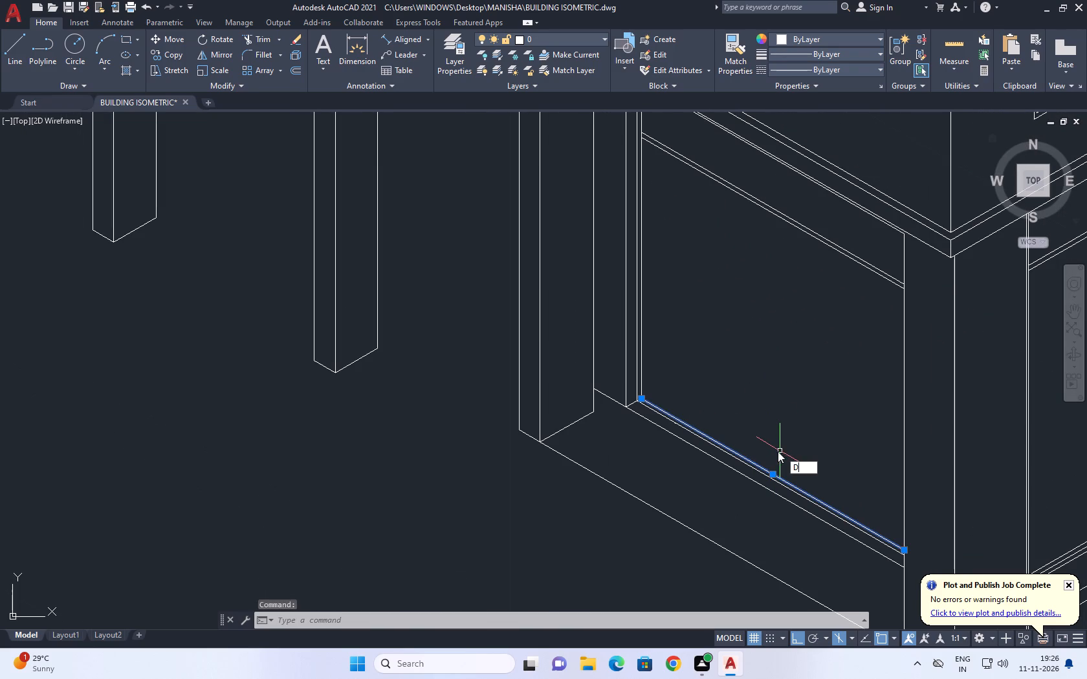
pyautogui.press('i')
pyautogui.write('V')
pyautogui.press('space')
pyautogui.click(763, 467)
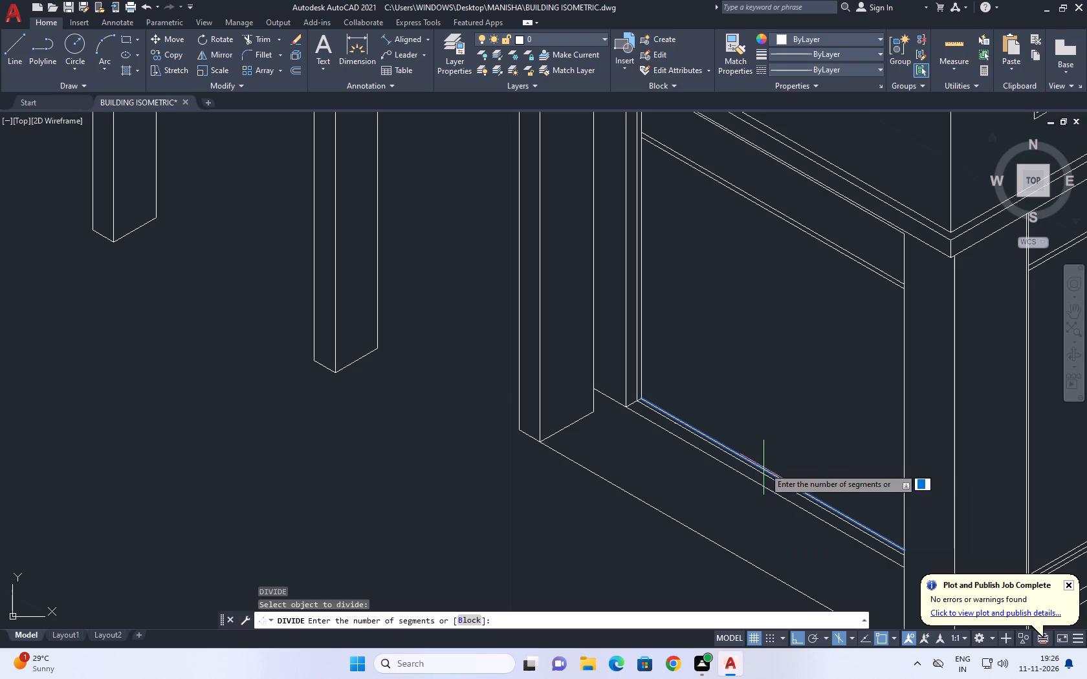
pyautogui.press('3')
pyautogui.press('Return')
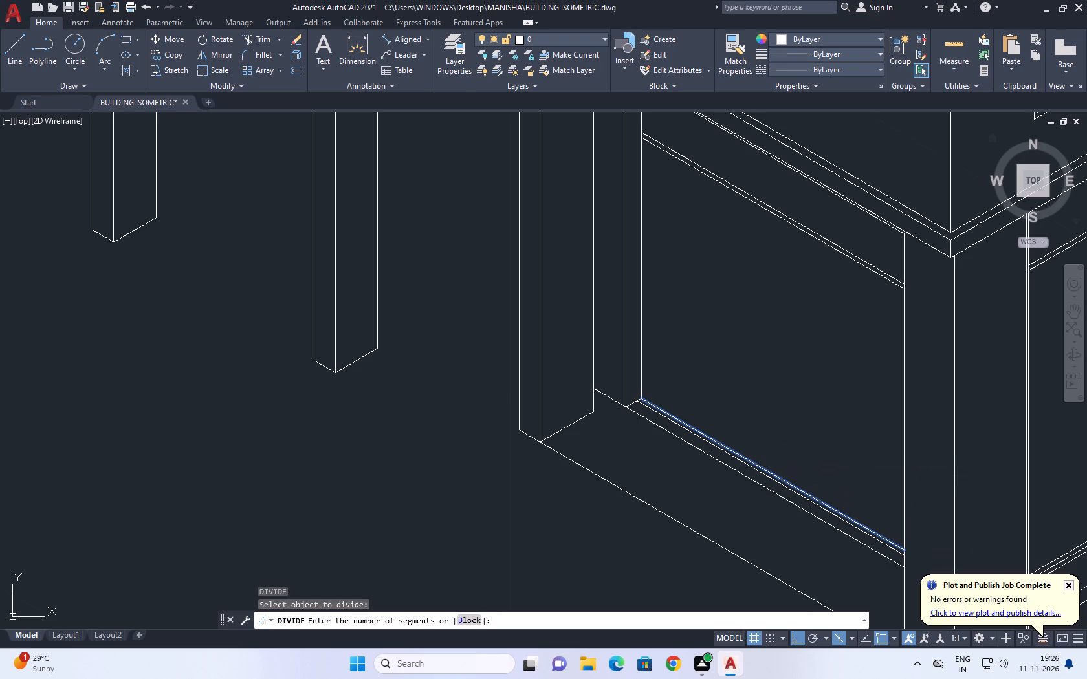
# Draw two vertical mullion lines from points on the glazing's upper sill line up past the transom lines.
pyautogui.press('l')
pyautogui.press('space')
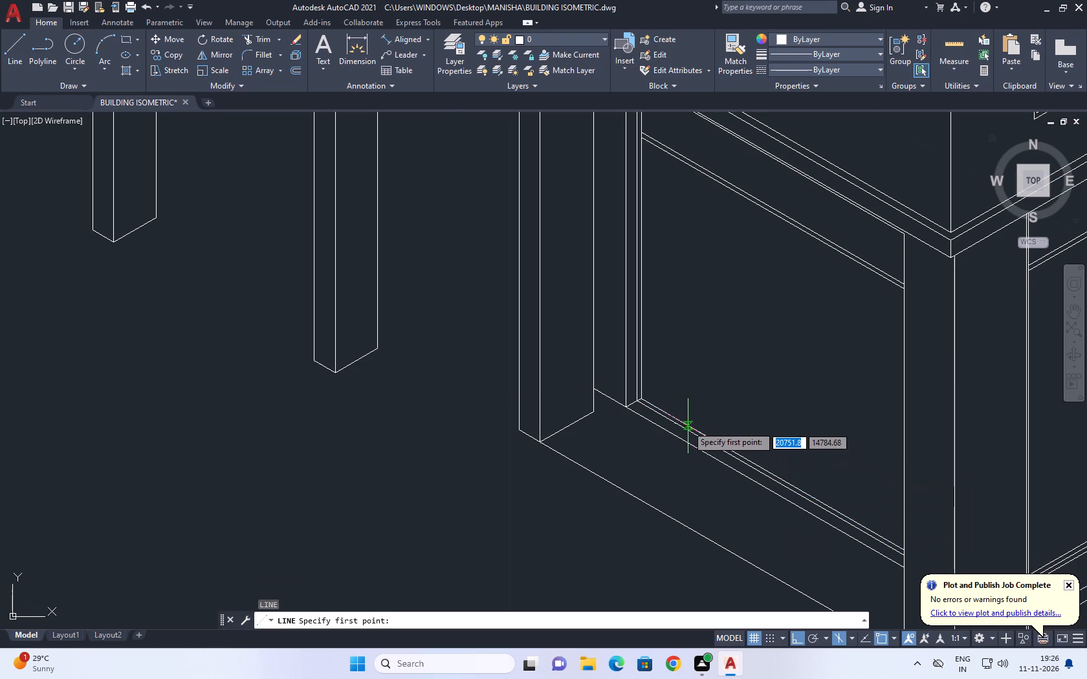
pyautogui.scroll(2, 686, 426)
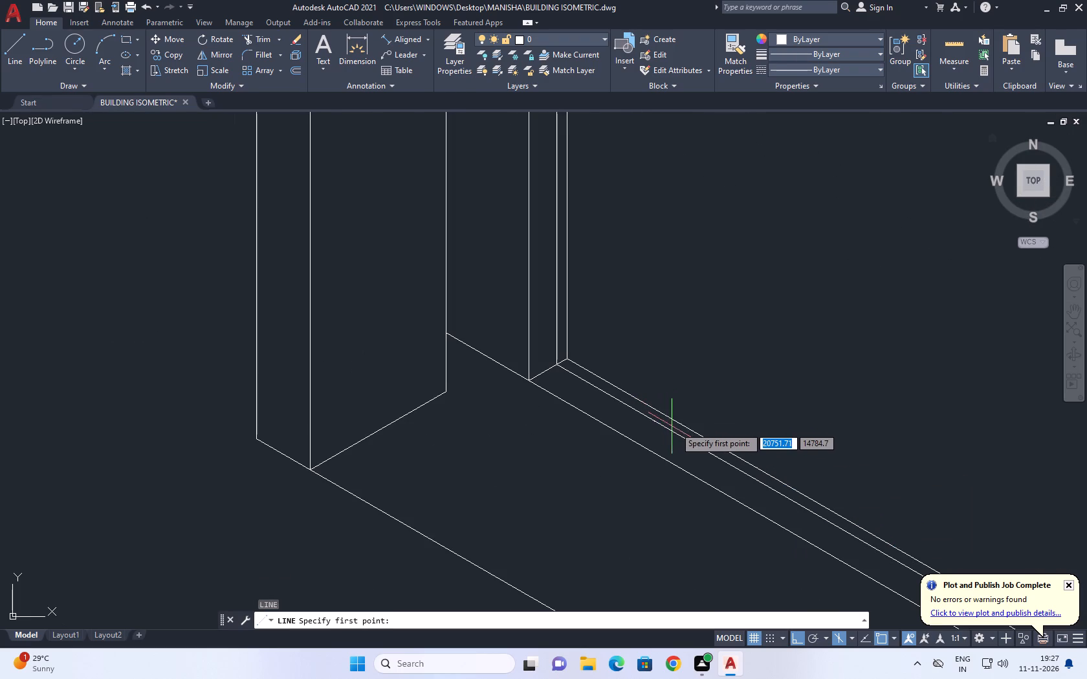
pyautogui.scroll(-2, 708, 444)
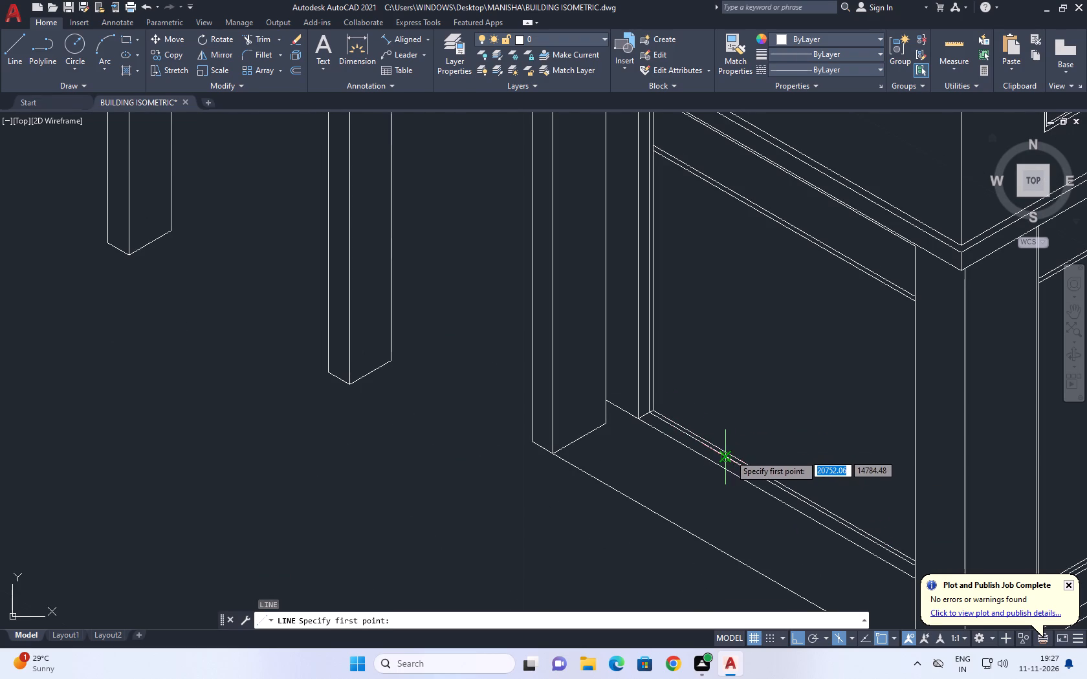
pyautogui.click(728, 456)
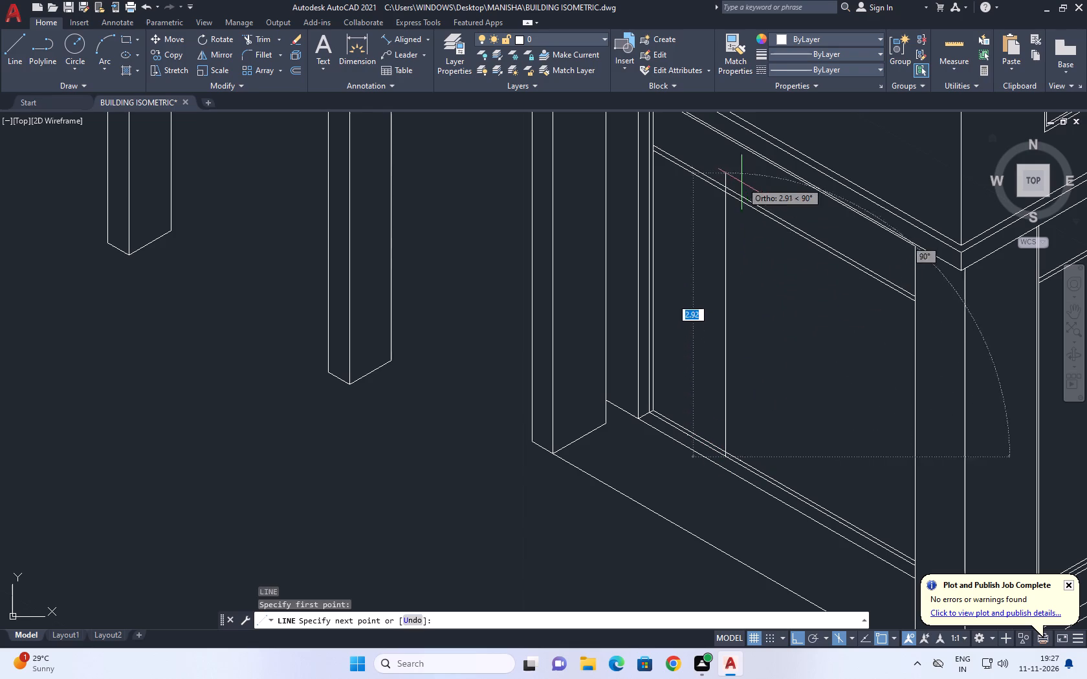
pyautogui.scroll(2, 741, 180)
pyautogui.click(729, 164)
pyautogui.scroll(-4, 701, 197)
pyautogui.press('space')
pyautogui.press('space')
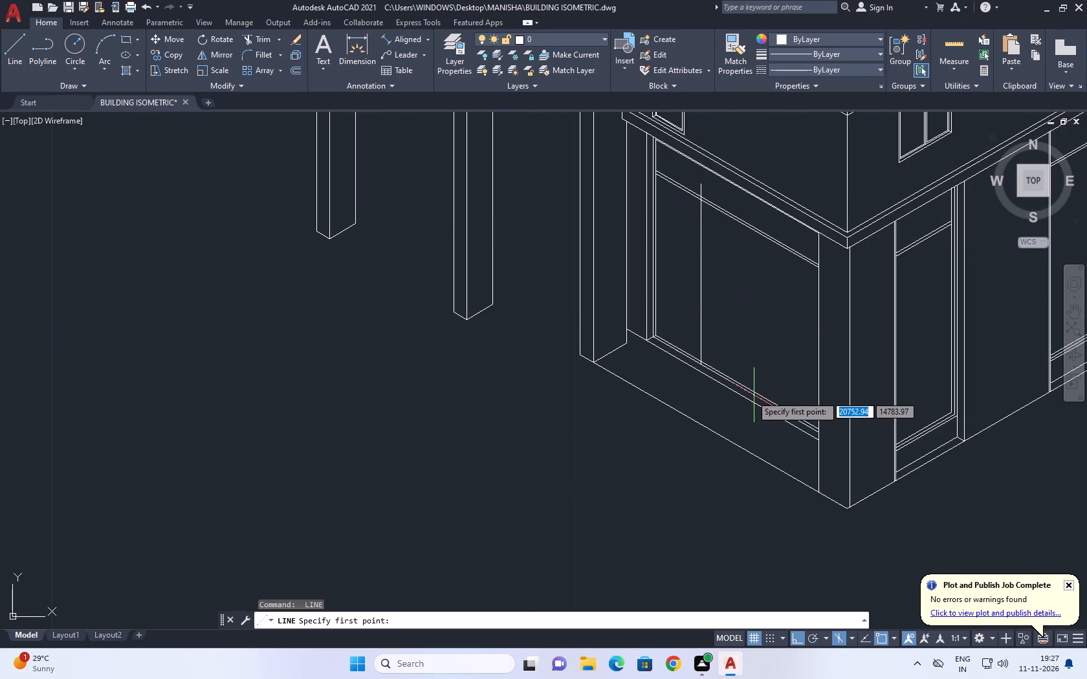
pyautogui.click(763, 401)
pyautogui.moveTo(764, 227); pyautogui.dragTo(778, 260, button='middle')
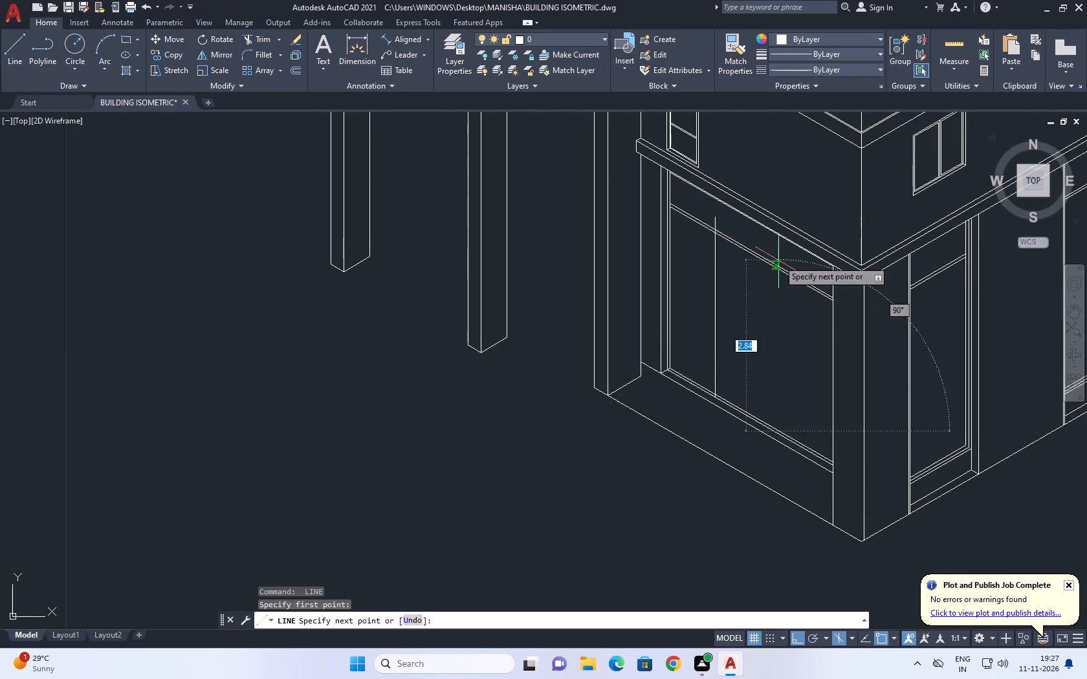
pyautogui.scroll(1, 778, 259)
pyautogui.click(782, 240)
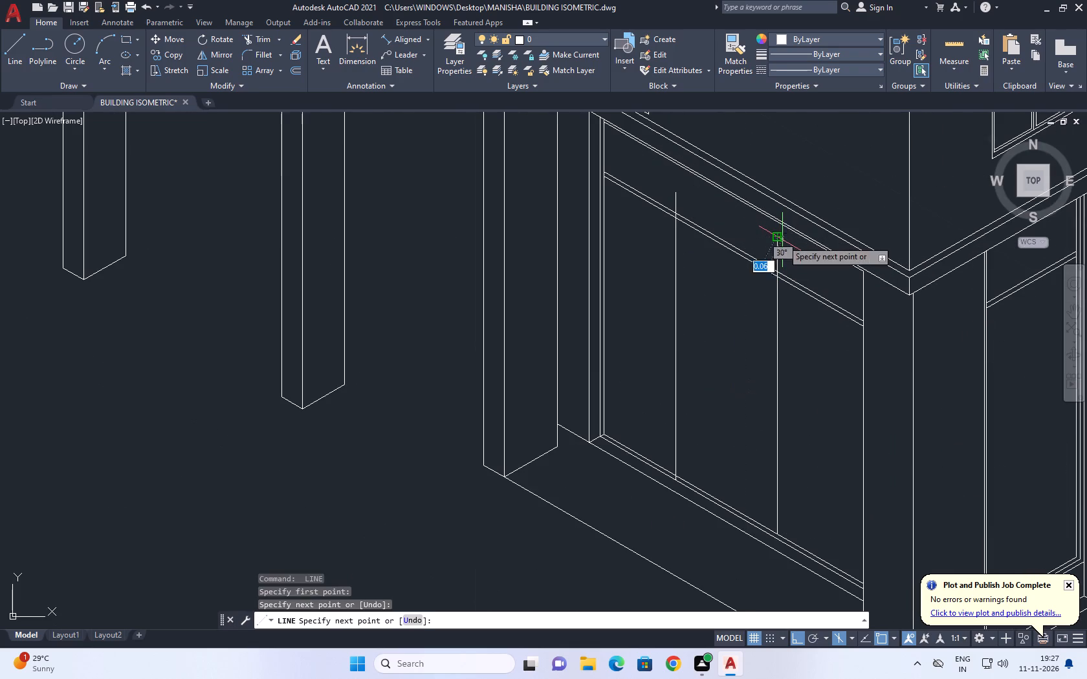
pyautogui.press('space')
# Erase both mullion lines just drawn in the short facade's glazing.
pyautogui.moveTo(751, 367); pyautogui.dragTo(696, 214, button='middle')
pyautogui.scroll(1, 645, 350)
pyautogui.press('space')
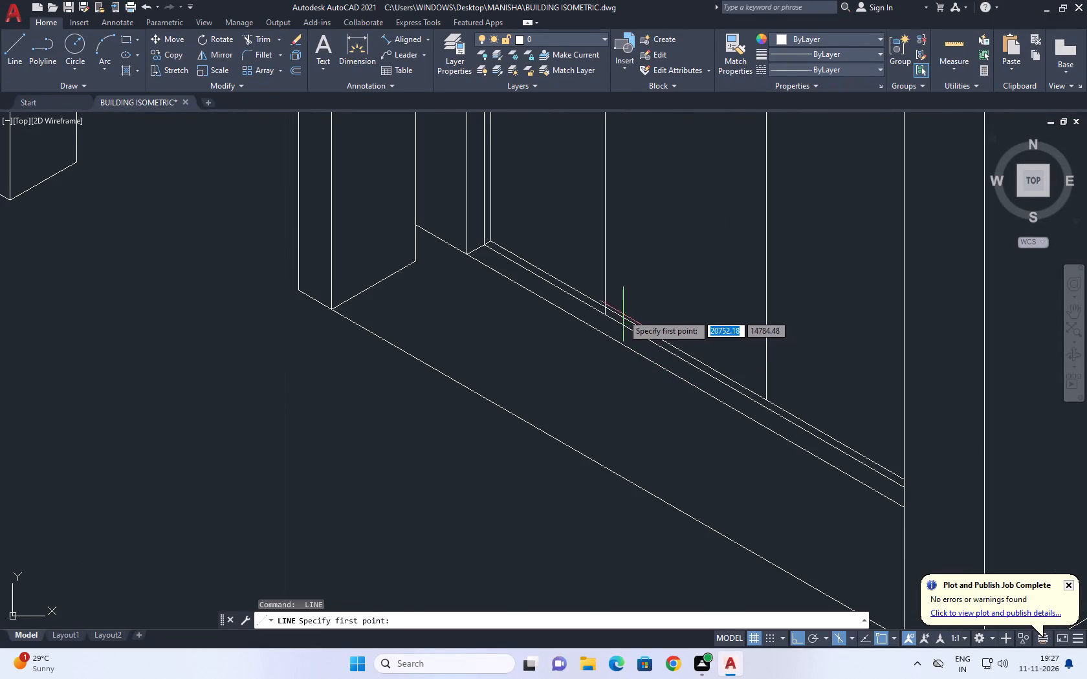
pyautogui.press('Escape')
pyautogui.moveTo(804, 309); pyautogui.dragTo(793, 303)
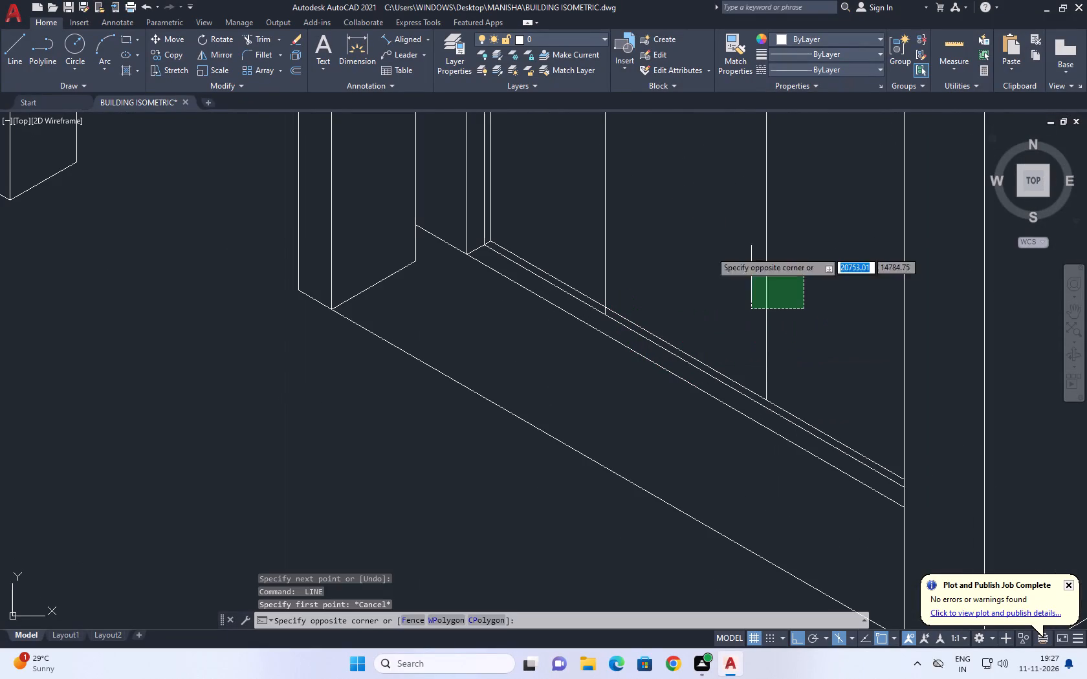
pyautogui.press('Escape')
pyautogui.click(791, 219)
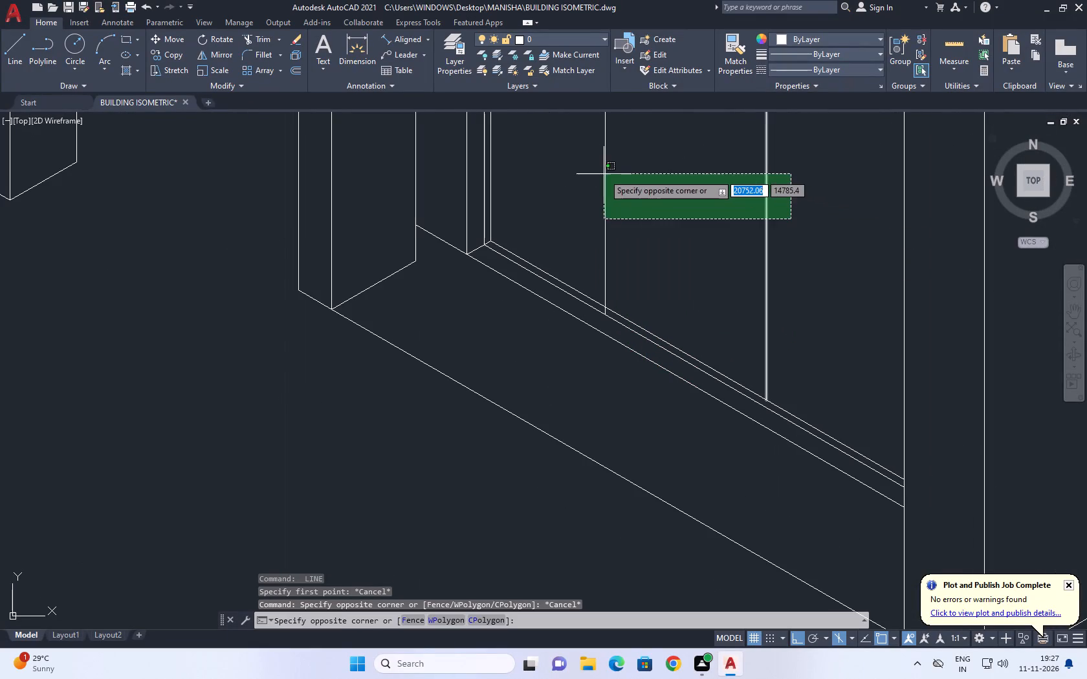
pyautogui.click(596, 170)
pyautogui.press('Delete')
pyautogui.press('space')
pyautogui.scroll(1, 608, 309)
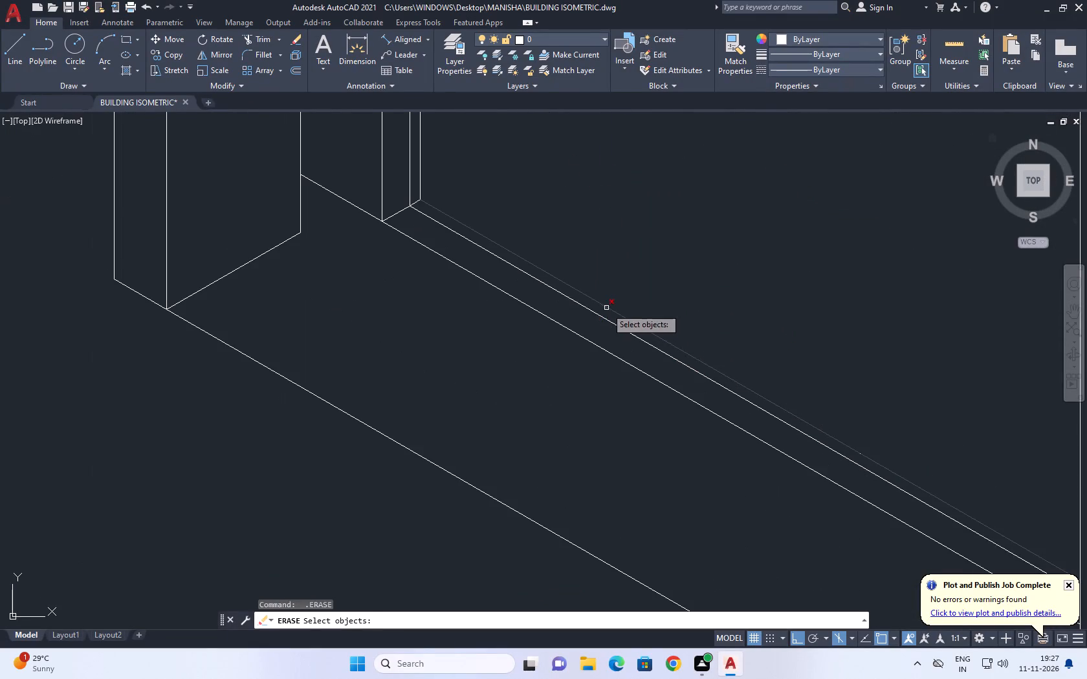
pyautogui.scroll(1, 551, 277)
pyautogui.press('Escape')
# Check where the division points sit along the glazing's upper sill line.
pyautogui.scroll(-1, 547, 268)
pyautogui.click(502, 212)
pyautogui.scroll(-3, 721, 401)
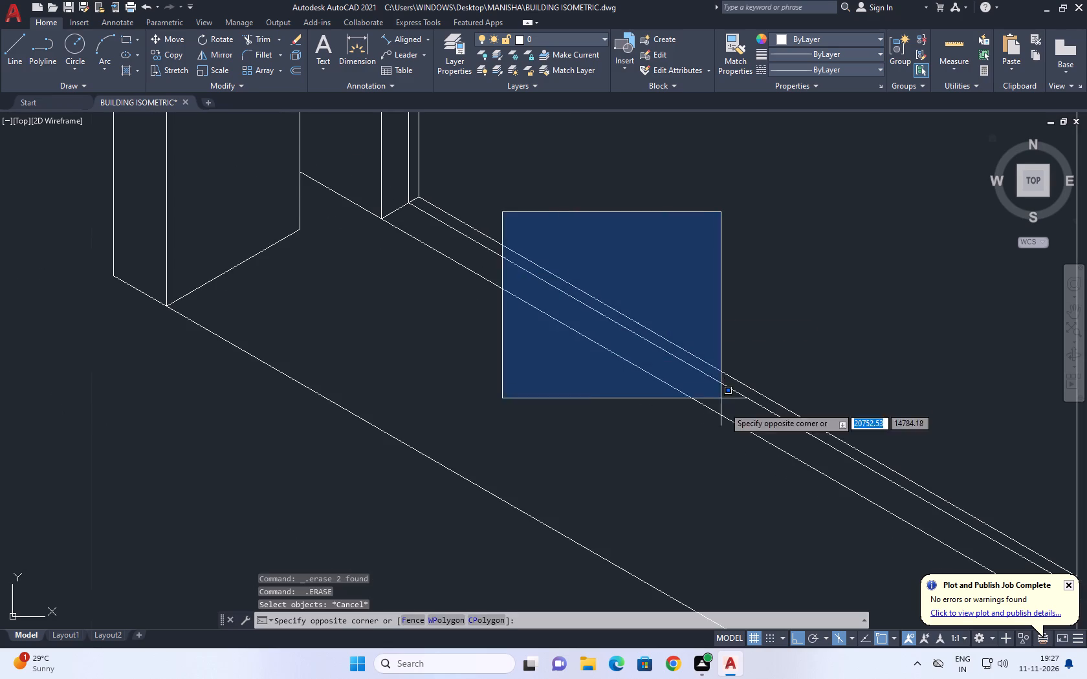
pyautogui.click(813, 469)
pyautogui.scroll(2, 688, 388)
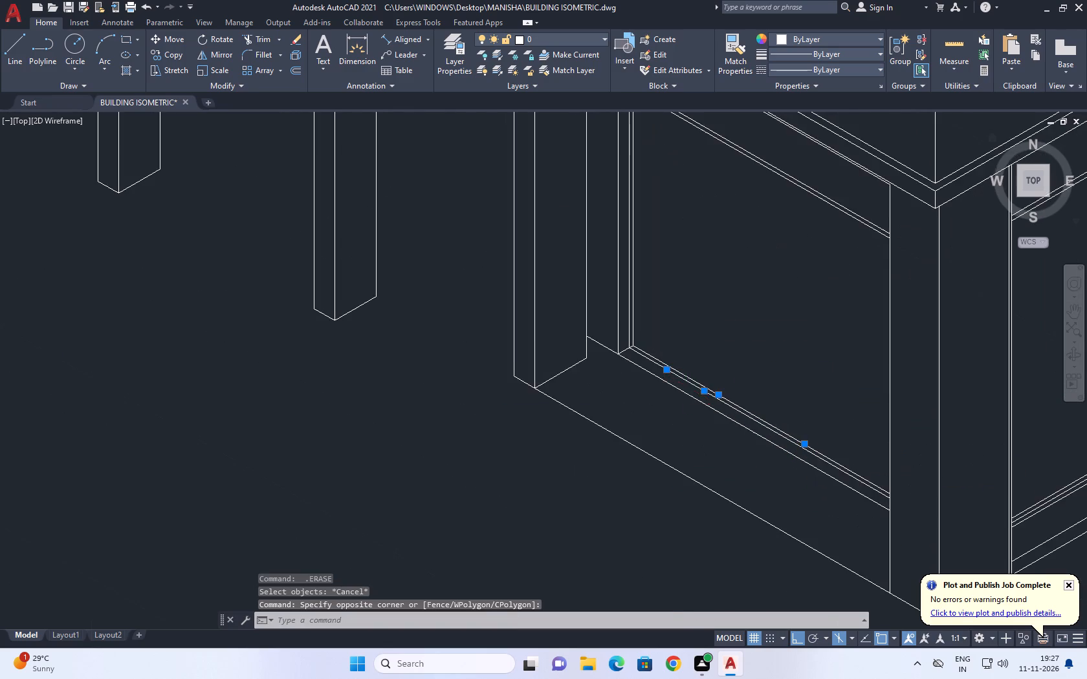
pyautogui.scroll(1, 710, 389)
pyautogui.press('Escape')
# Draw a vertical mullion line from the sill's one-third point farther from the building corner up past the transom lines.
pyautogui.moveTo(809, 389); pyautogui.dragTo(724, 377, button='middle')
pyautogui.press('l')
pyautogui.press('space')
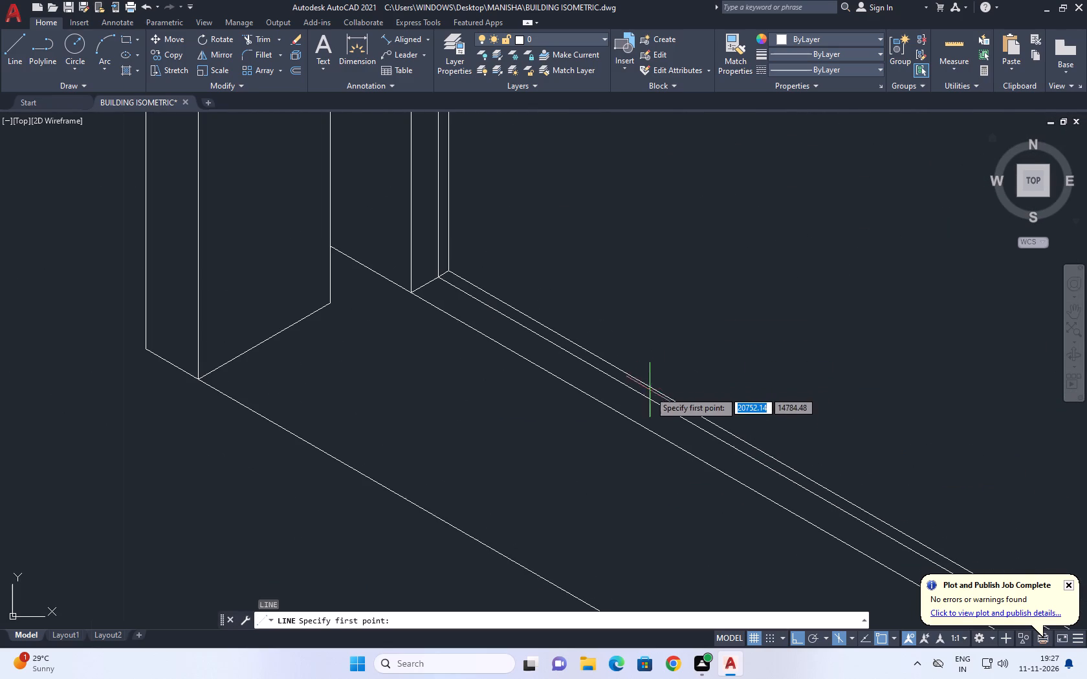
pyautogui.click(667, 394)
pyautogui.scroll(-4, 668, 281)
pyautogui.moveTo(727, 202); pyautogui.dragTo(725, 289, button='middle')
pyautogui.scroll(2, 679, 275)
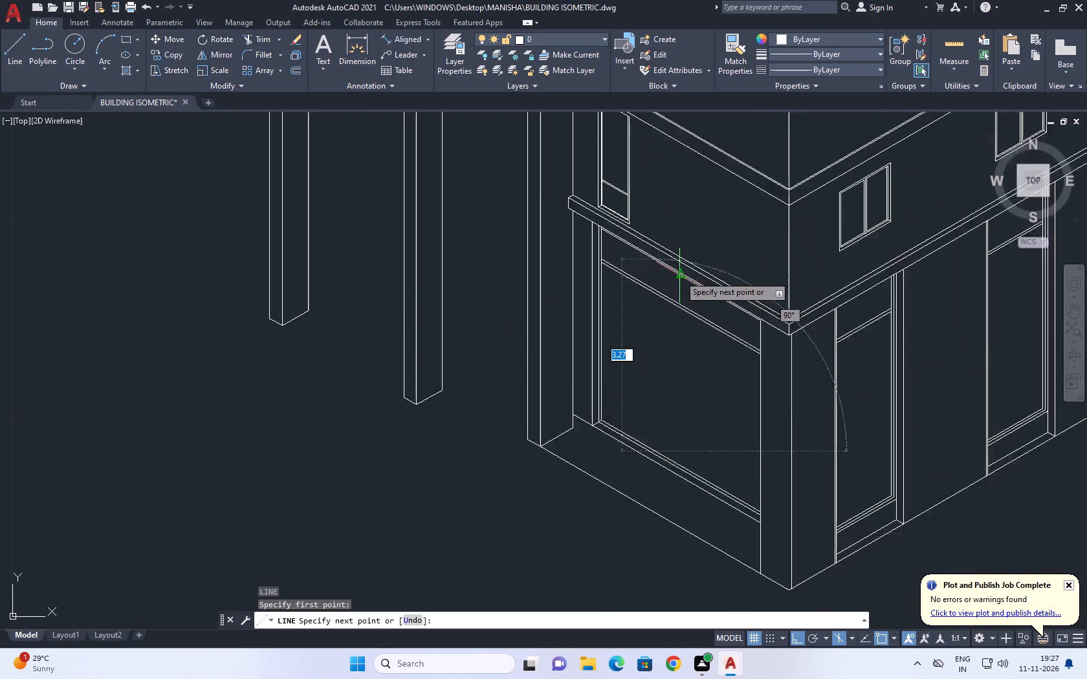
pyautogui.click(643, 281)
pyautogui.press('space')
# Draw a second vertical mullion line, about 2.9 tall, from the sill's one-third point nearer the building corner up past the transom.
pyautogui.scroll(1, 700, 341)
pyautogui.moveTo(700, 341); pyautogui.dragTo(694, 271, button='middle')
pyautogui.press('space')
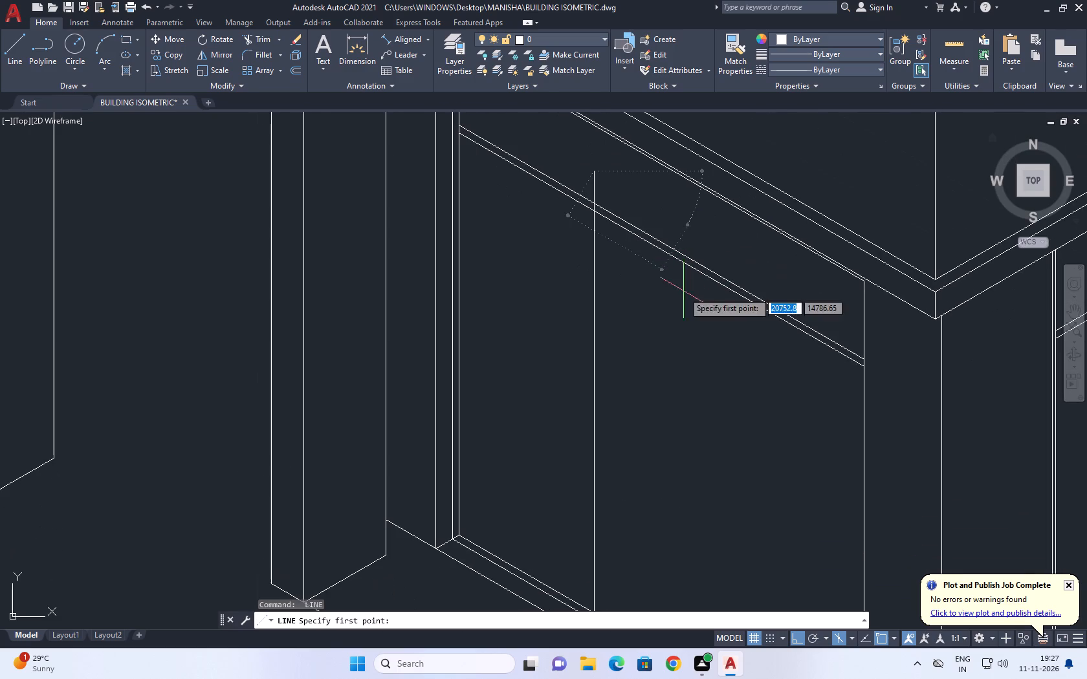
pyautogui.scroll(-1, 730, 420)
pyautogui.moveTo(730, 420); pyautogui.dragTo(693, 177, button='middle')
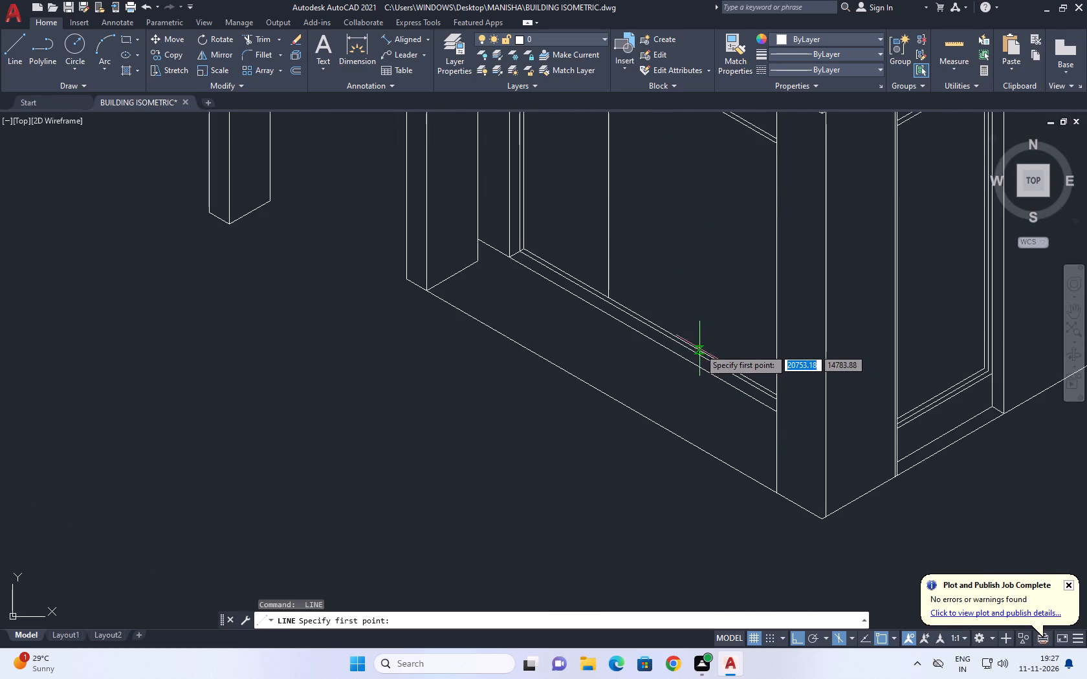
pyautogui.click(694, 343)
pyautogui.moveTo(703, 195); pyautogui.dragTo(716, 389, button='middle')
pyautogui.scroll(2, 696, 263)
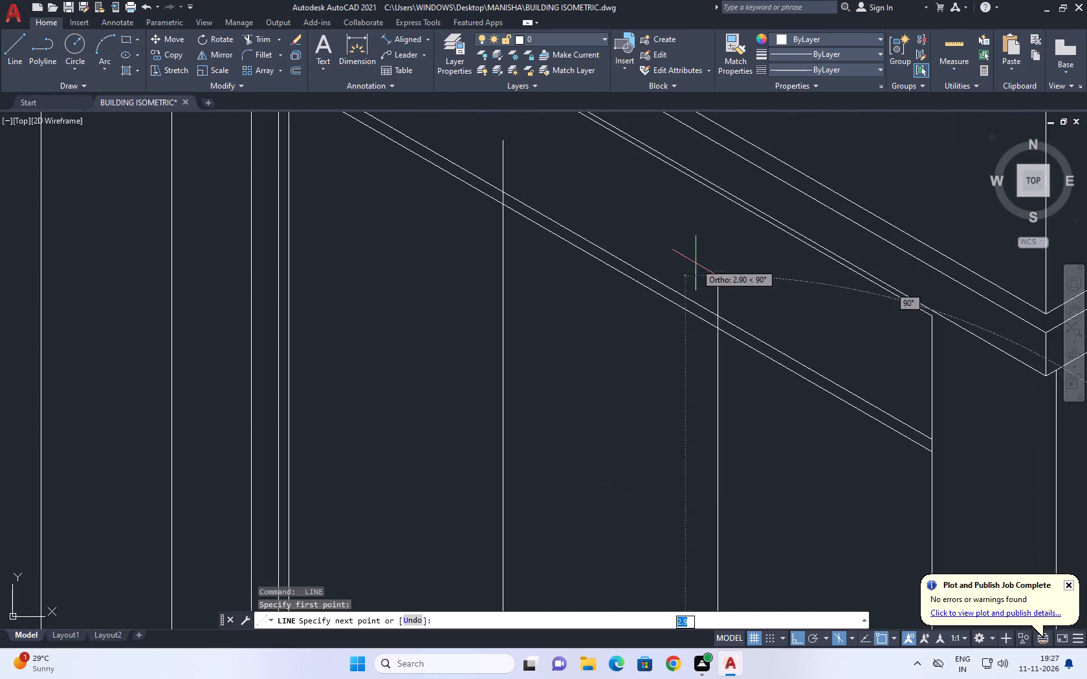
pyautogui.click(699, 252)
pyautogui.press('Escape')
# Trim both mullion lines back to the lower transom line, removing the parts between and above the transom lines.
pyautogui.moveTo(633, 297); pyautogui.dragTo(677, 349, button='middle')
pyautogui.write('TR')
pyautogui.press('space')
pyautogui.scroll(3, 748, 372)
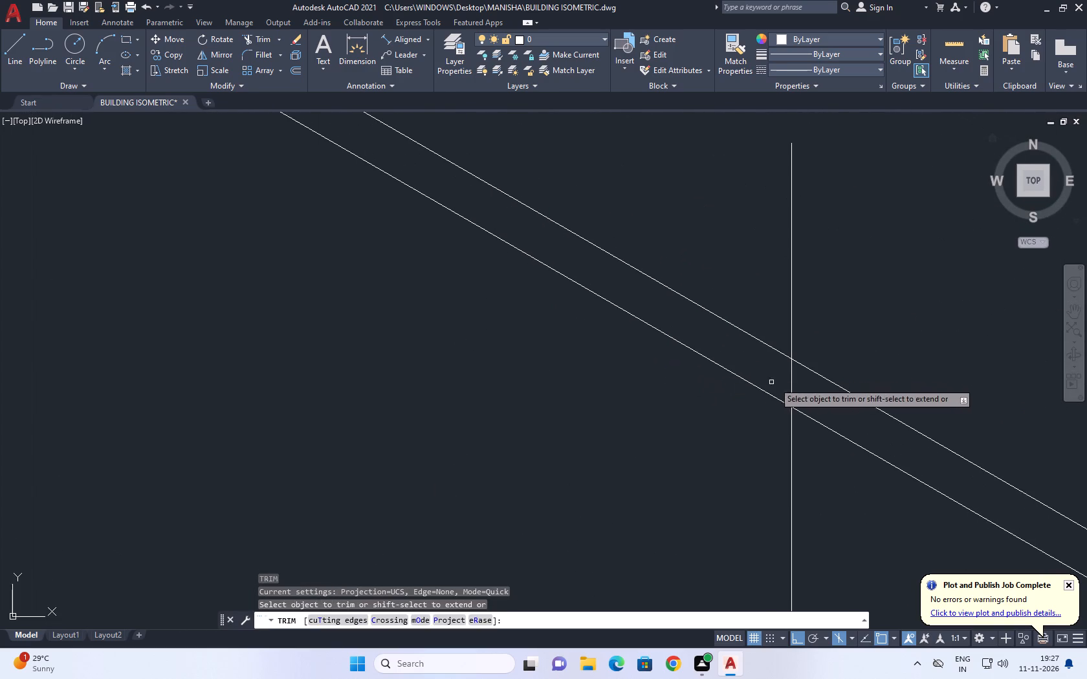
pyautogui.click(782, 383)
pyautogui.click(798, 388)
pyautogui.scroll(-4, 734, 350)
pyautogui.scroll(2, 518, 215)
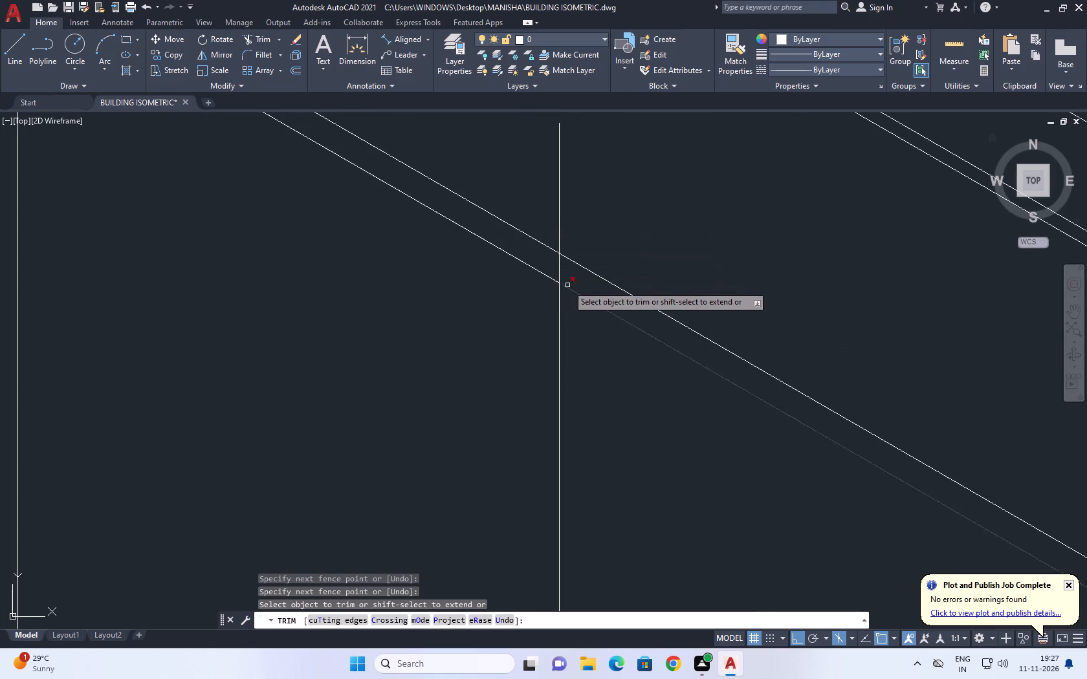
pyautogui.click(568, 282)
pyautogui.click(560, 267)
pyautogui.click(588, 233)
pyautogui.click(554, 210)
pyautogui.click(570, 279)
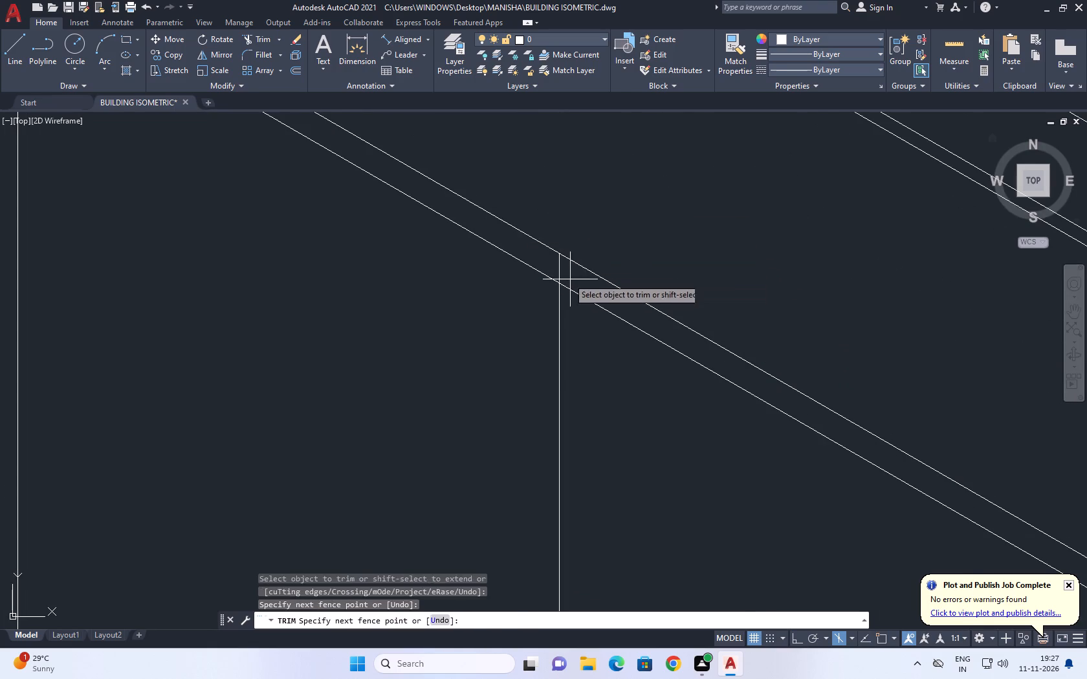
pyautogui.click(533, 255)
pyautogui.scroll(-3, 541, 263)
pyautogui.click(730, 330)
pyautogui.click(657, 305)
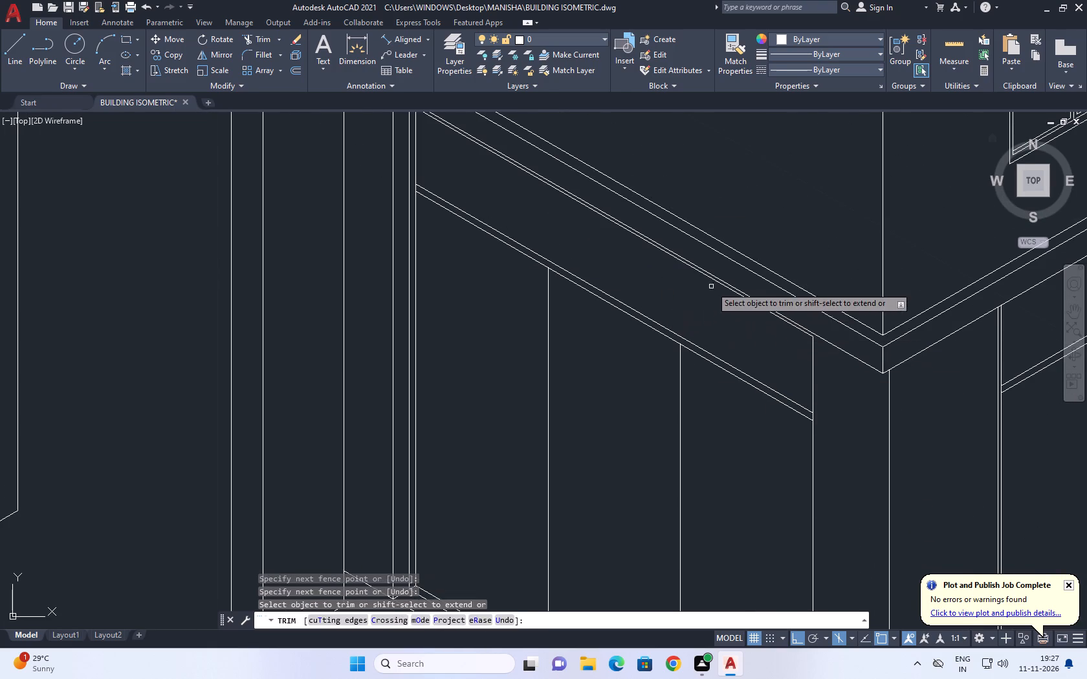
# Erase the leftover division points along the glazing's sill lines on the short facade.
pyautogui.scroll(-3, 711, 286)
pyautogui.press('Escape')
pyautogui.scroll(4, 672, 373)
pyautogui.click(547, 309)
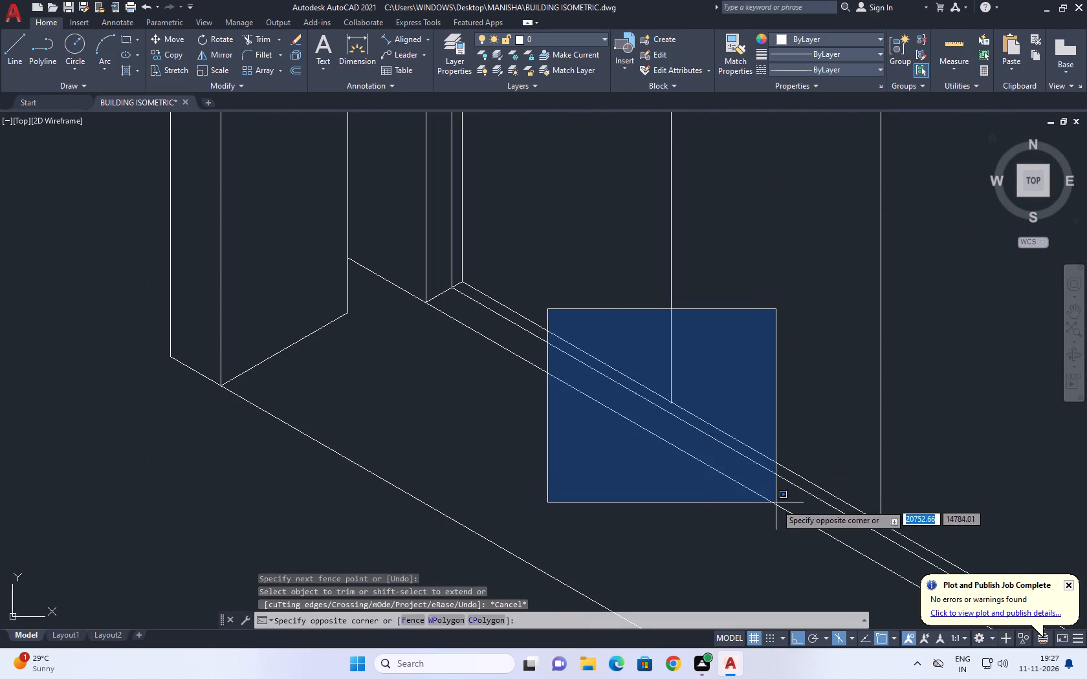
pyautogui.click(776, 504)
pyautogui.moveTo(831, 490); pyautogui.dragTo(750, 394, button='middle')
pyautogui.click(703, 281)
pyautogui.click(879, 520)
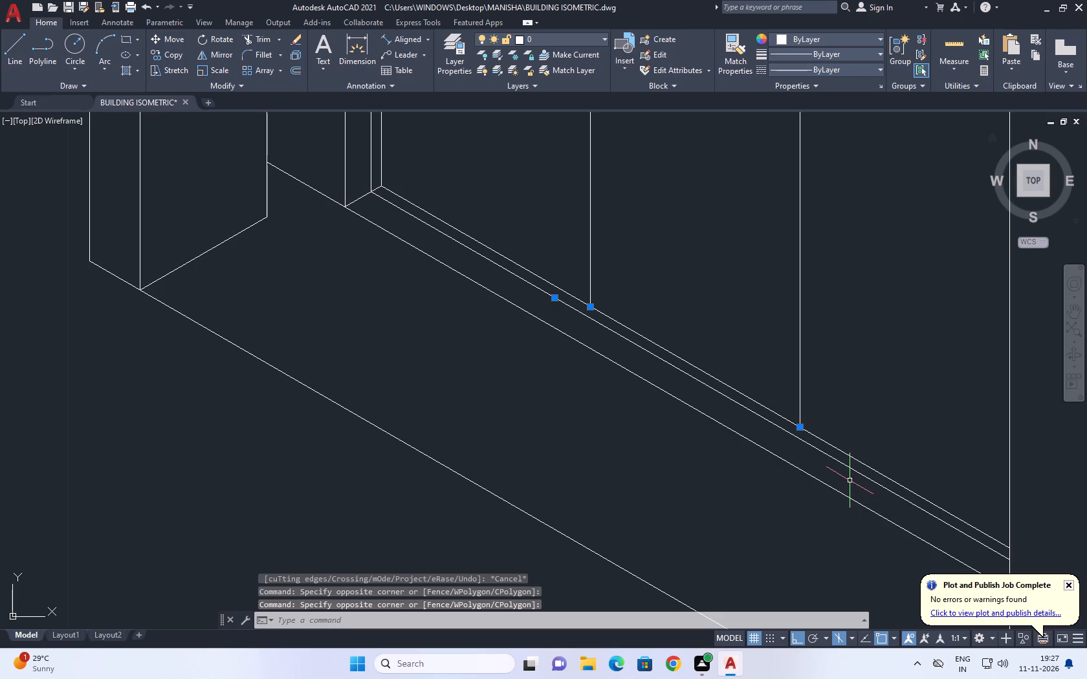
pyautogui.press('Delete')
pyautogui.click(480, 203)
pyautogui.moveTo(851, 507); pyautogui.dragTo(839, 505)
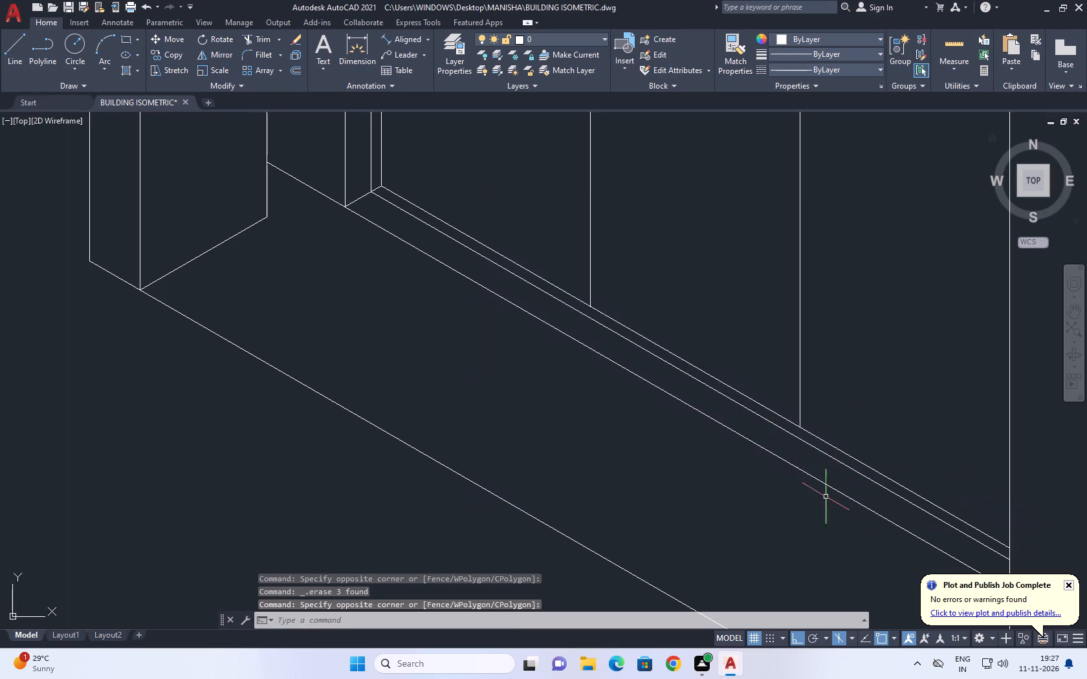
# Copy the mullion line farther from the building corner 0.025 to each side along the facade direction.
pyautogui.scroll(-3, 736, 369)
pyautogui.moveTo(762, 288); pyautogui.dragTo(780, 367, button='middle')
pyautogui.moveTo(769, 398); pyautogui.dragTo(850, 497, button='middle')
pyautogui.scroll(2, 819, 500)
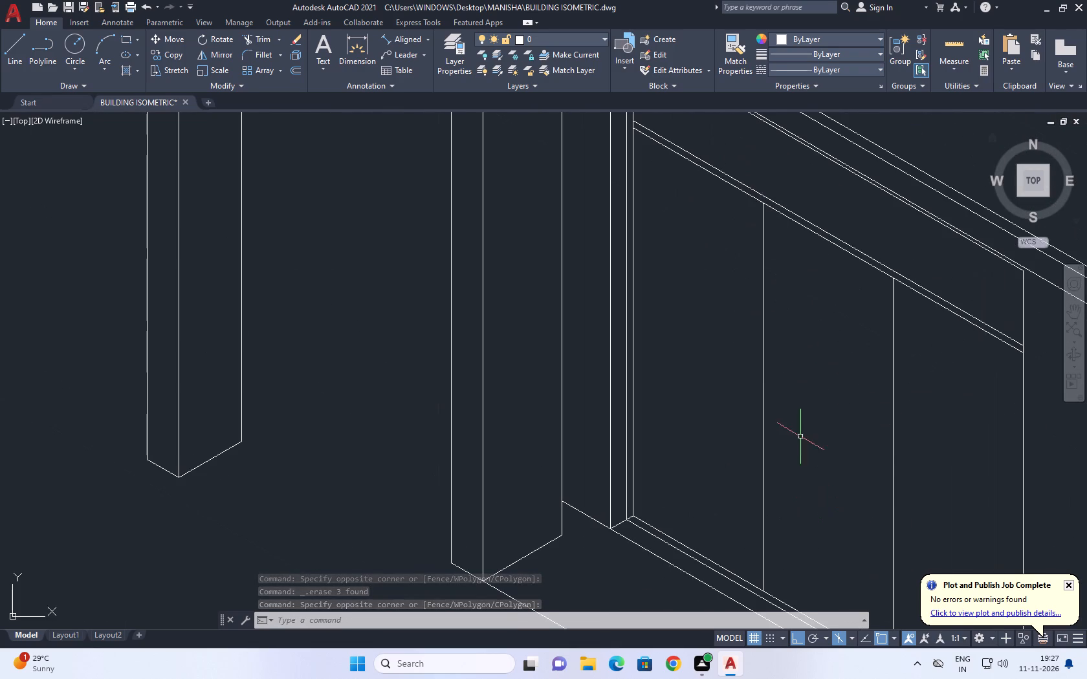
pyautogui.click(791, 383)
pyautogui.click(707, 338)
pyautogui.moveTo(747, 396); pyautogui.dragTo(785, 393, button='middle')
pyautogui.press('c')
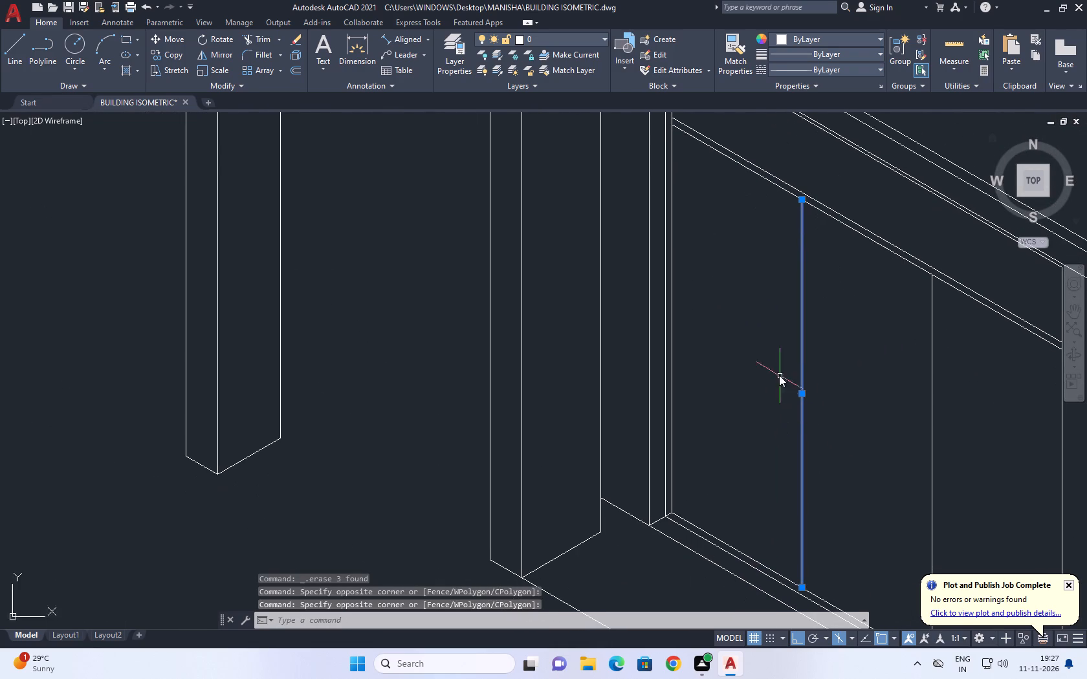
pyautogui.press('o')
pyautogui.press('space')
pyautogui.scroll(1, 787, 450)
pyautogui.click(789, 453)
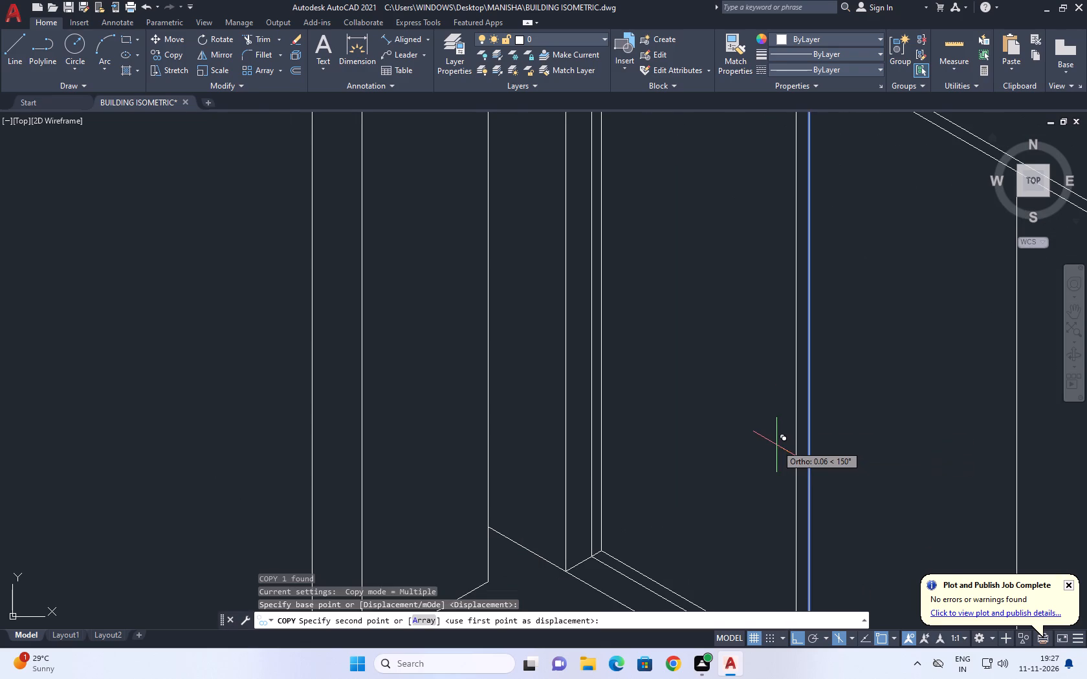
pyautogui.scroll(-2, 776, 442)
pyautogui.write('0.0')
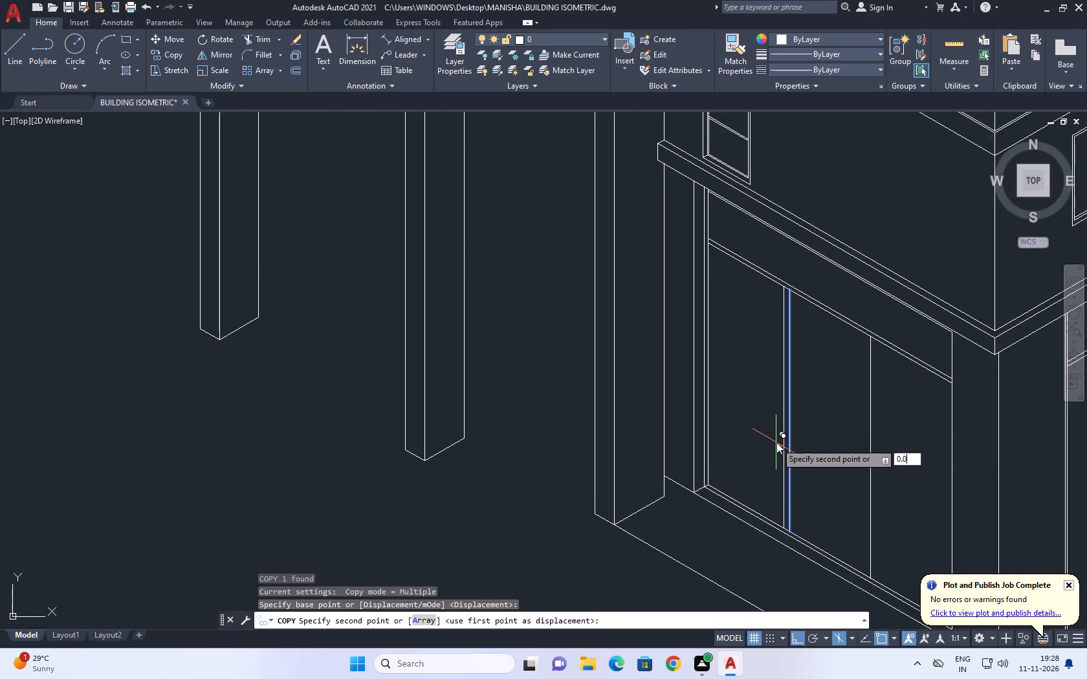
pyautogui.write('25')
pyautogui.press('Return')
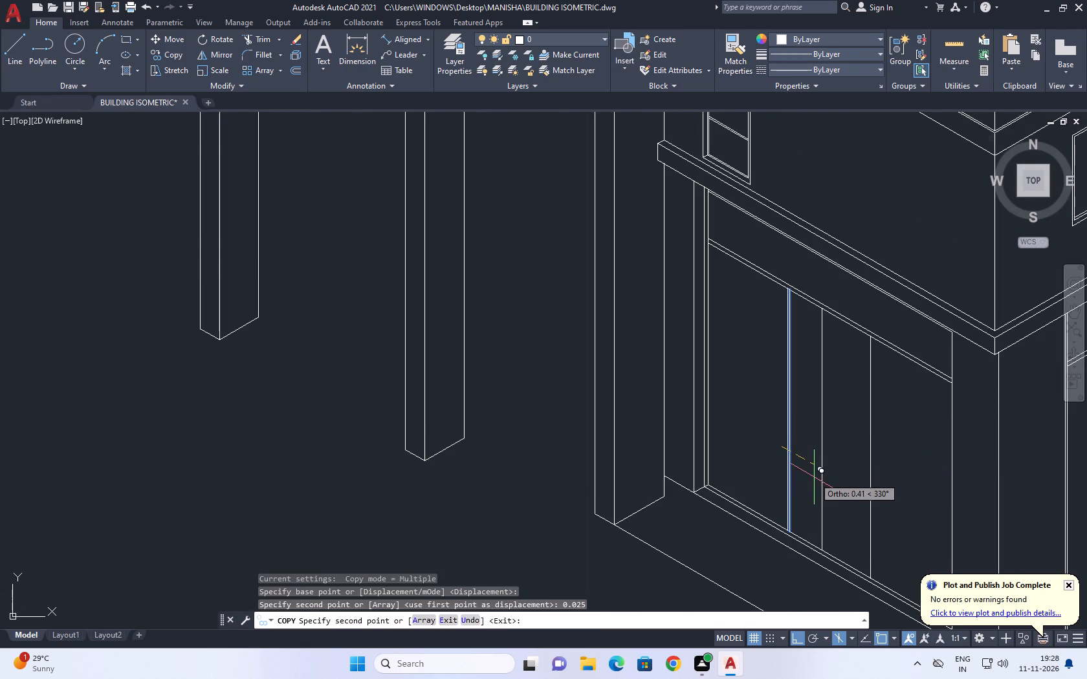
pyautogui.write('0.0253')
pyautogui.press('BackSpace')
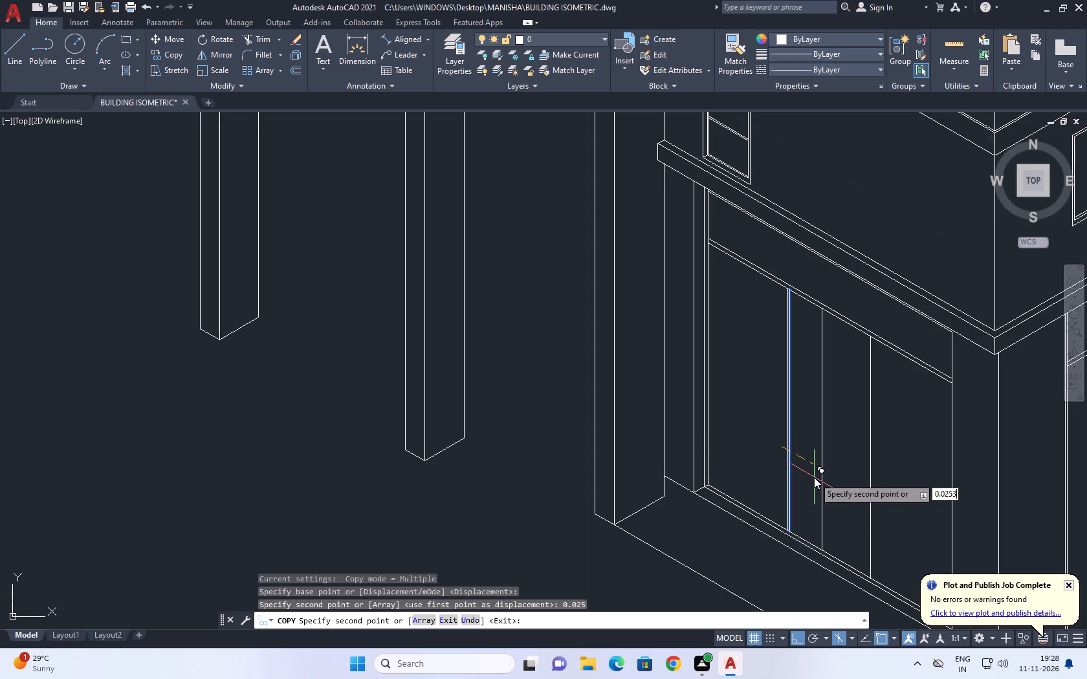
pyautogui.press('Return')
pyautogui.press('space')
# Copy the mullion line nearer the building corner 0.025 to each side along the facade direction.
pyautogui.moveTo(867, 515); pyautogui.dragTo(853, 504)
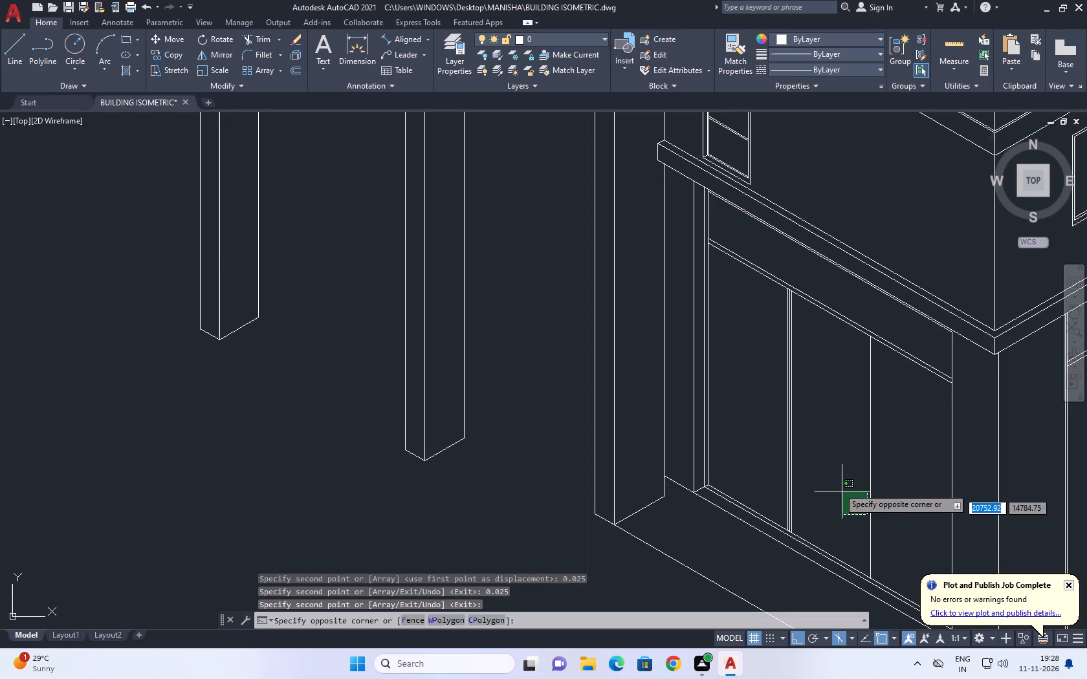
pyautogui.click(834, 480)
pyautogui.click(872, 497)
pyautogui.moveTo(908, 524); pyautogui.dragTo(839, 460, button='middle')
pyautogui.press('c')
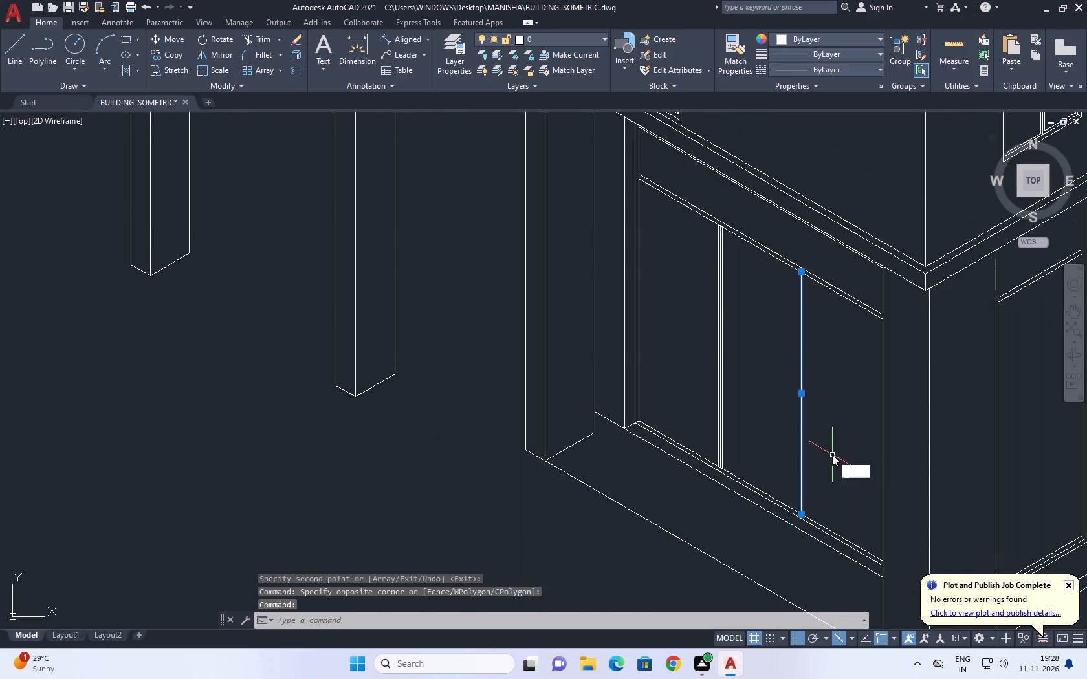
pyautogui.press('o')
pyautogui.press('space')
pyautogui.scroll(1, 833, 462)
pyautogui.click(804, 424)
pyautogui.write('0.')
pyautogui.write('025')
pyautogui.press('Return')
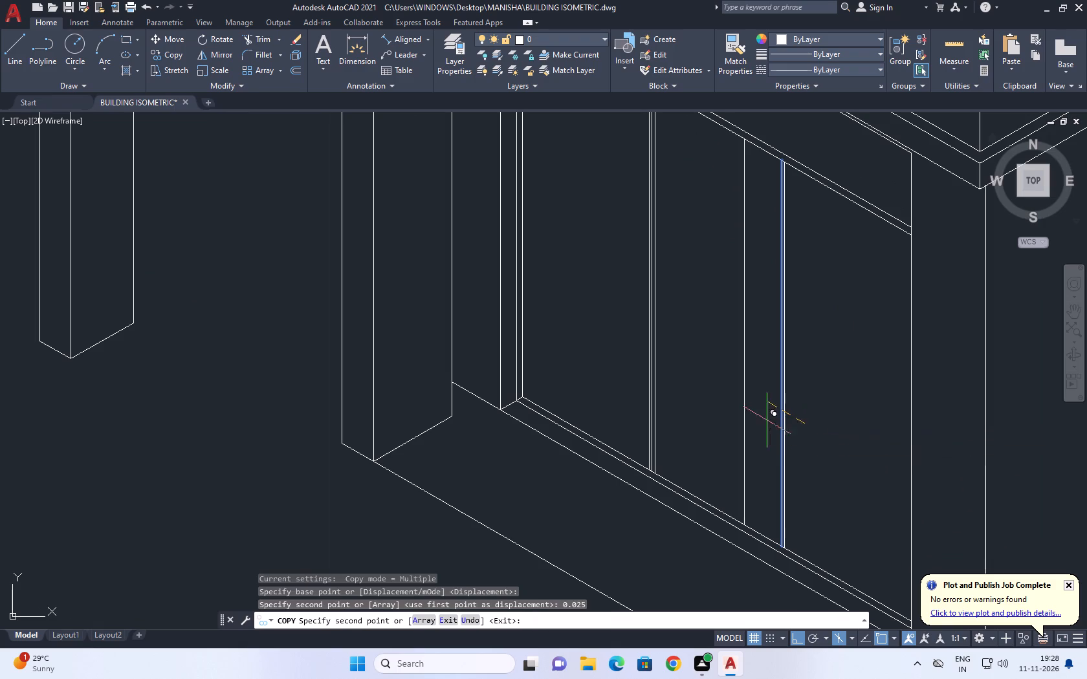
pyautogui.write('0.025')
pyautogui.press('Return')
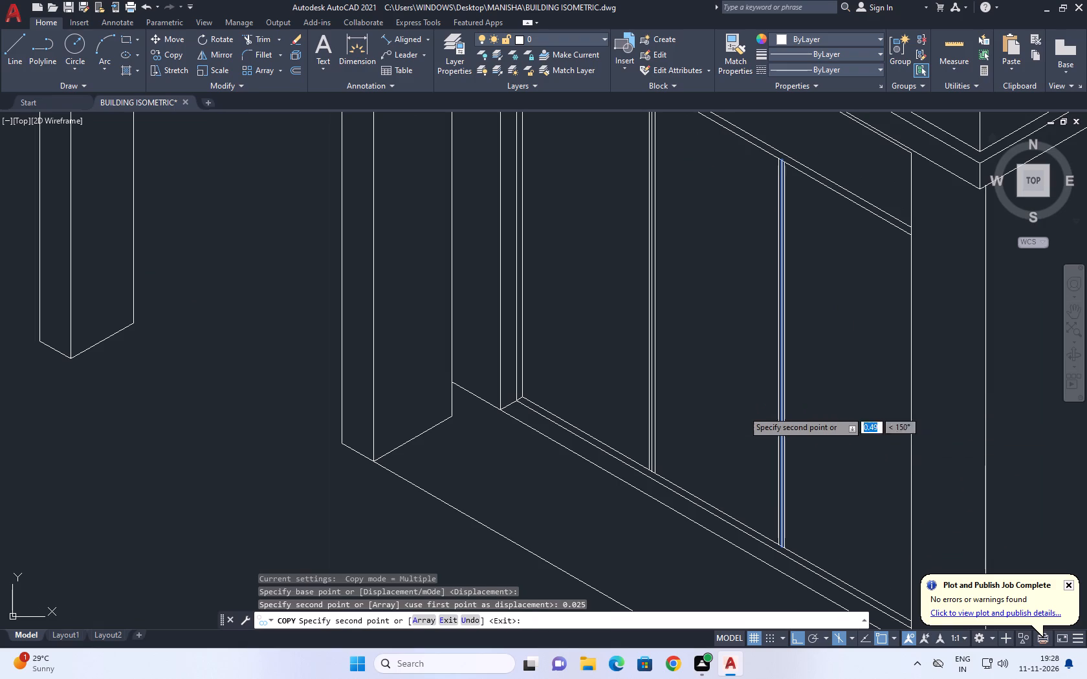
pyautogui.press('Escape')
# Erase the original centre line of both mullions, leaving only the two outer lines of each.
pyautogui.scroll(3, 786, 554)
pyautogui.click(771, 492)
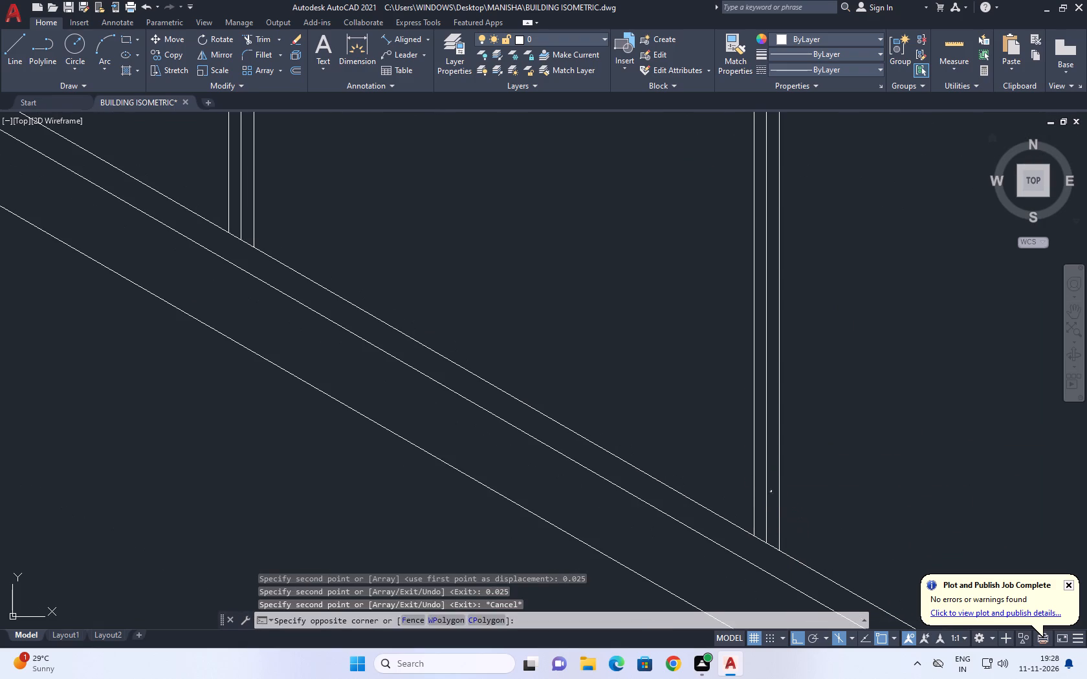
pyautogui.click(760, 469)
pyautogui.press('Delete')
pyautogui.scroll(-5, 781, 486)
pyautogui.scroll(3, 710, 449)
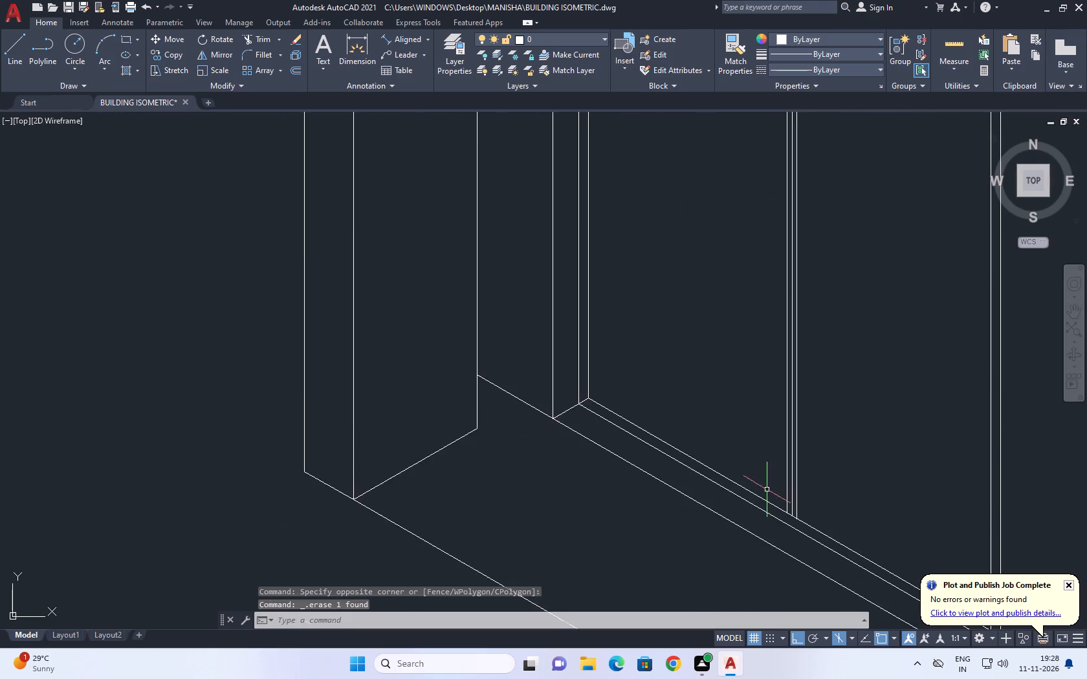
pyautogui.scroll(2, 768, 491)
pyautogui.click(826, 501)
pyautogui.click(820, 488)
pyautogui.press('Delete')
pyautogui.scroll(-4, 694, 488)
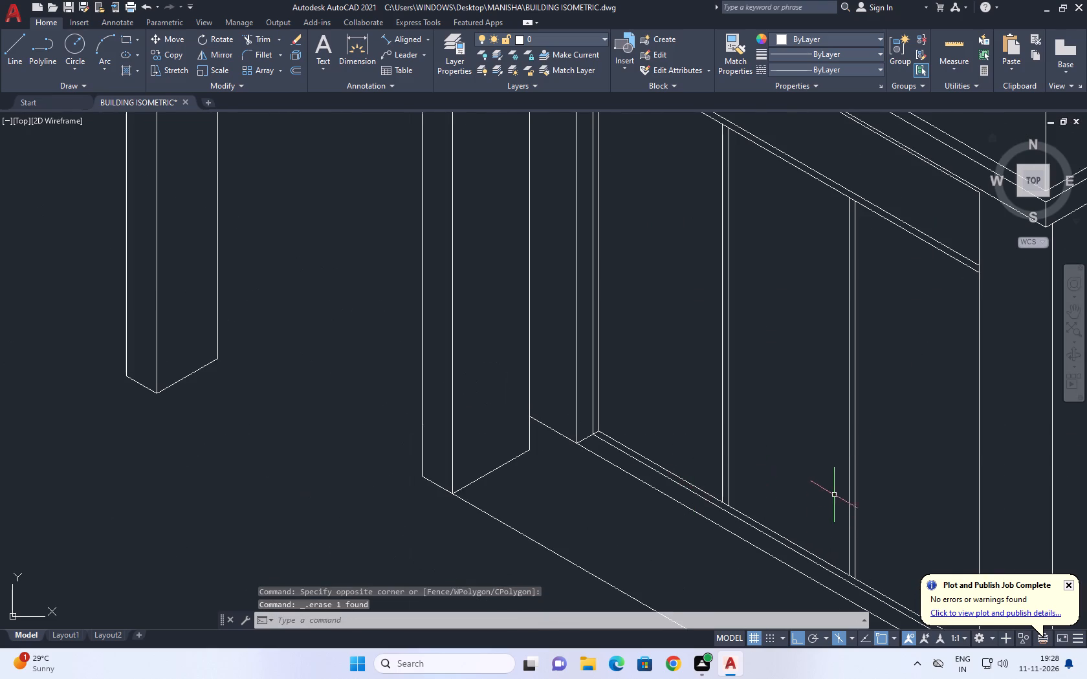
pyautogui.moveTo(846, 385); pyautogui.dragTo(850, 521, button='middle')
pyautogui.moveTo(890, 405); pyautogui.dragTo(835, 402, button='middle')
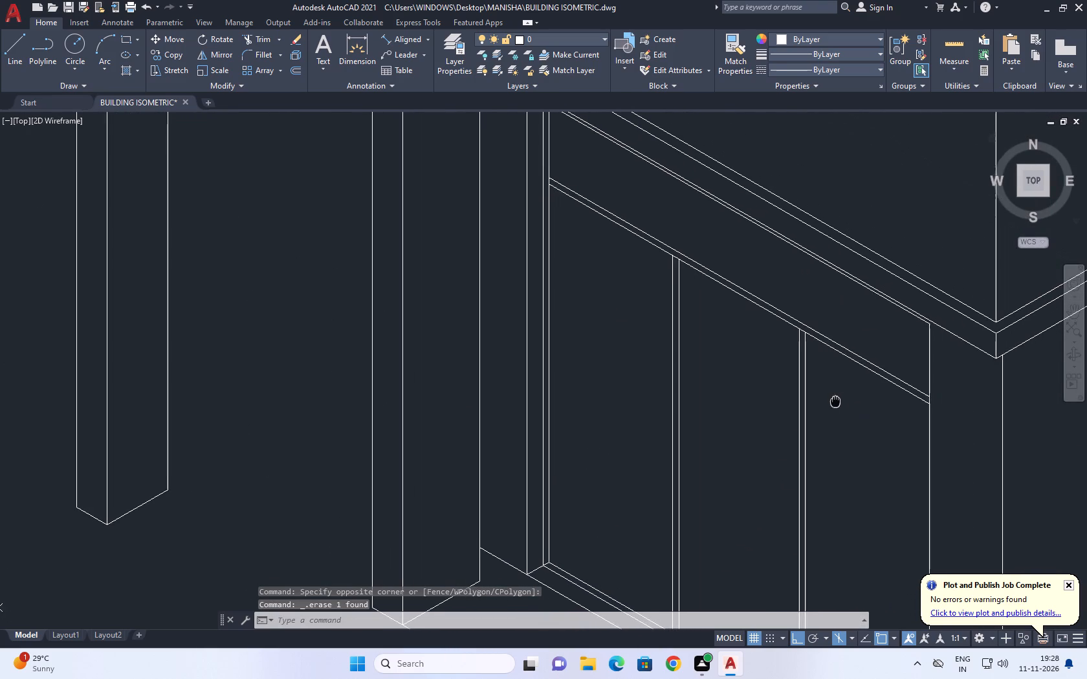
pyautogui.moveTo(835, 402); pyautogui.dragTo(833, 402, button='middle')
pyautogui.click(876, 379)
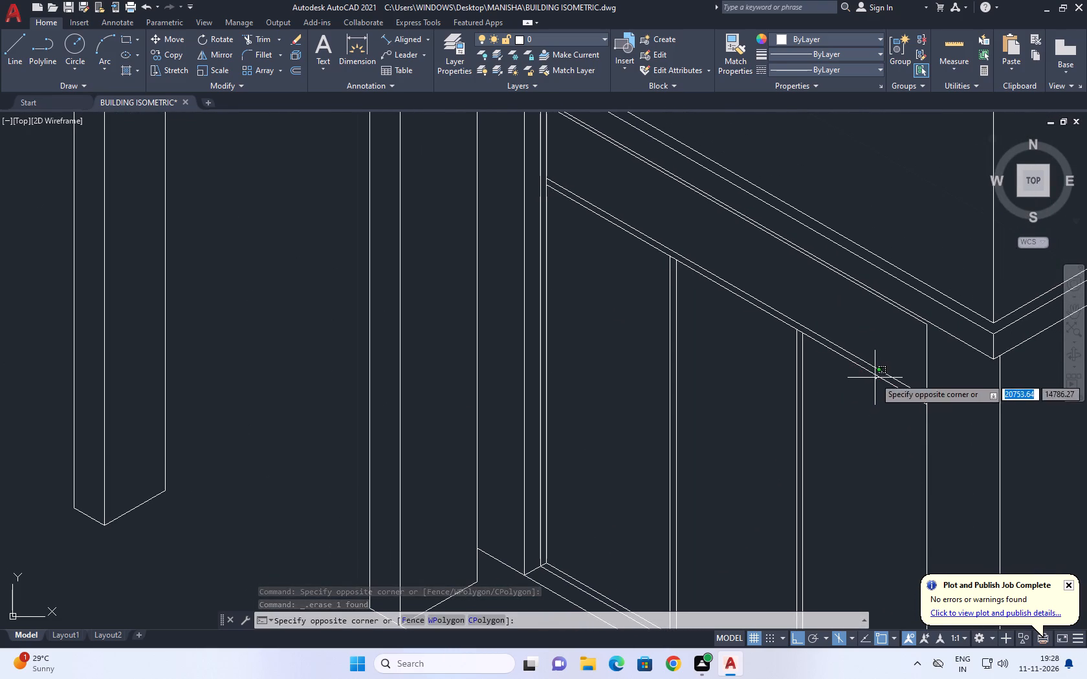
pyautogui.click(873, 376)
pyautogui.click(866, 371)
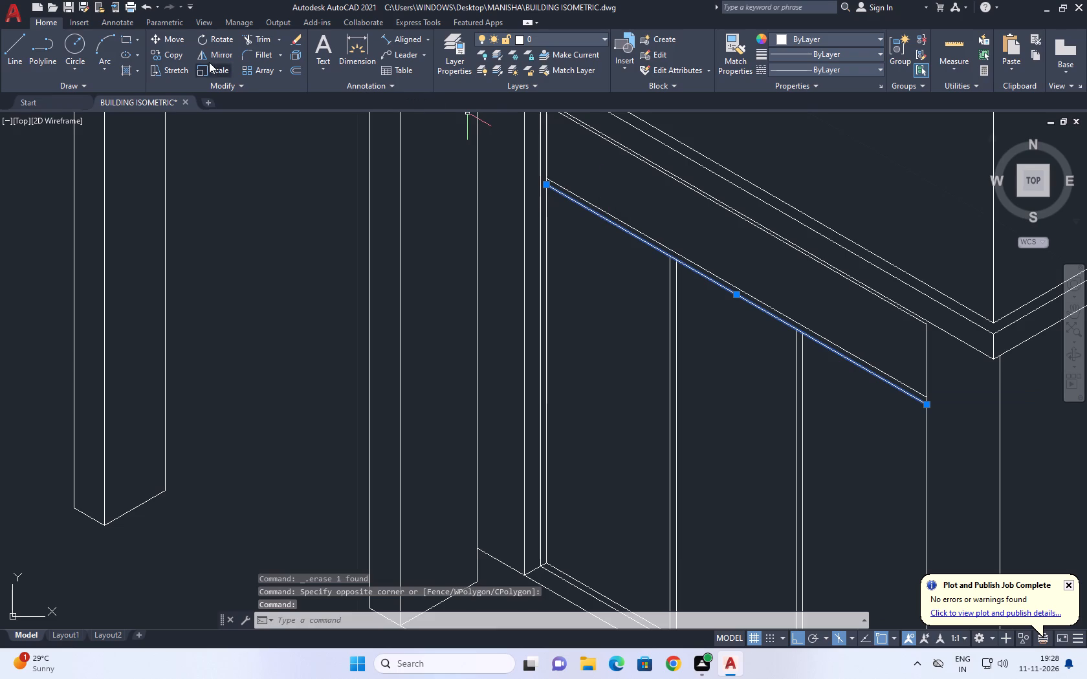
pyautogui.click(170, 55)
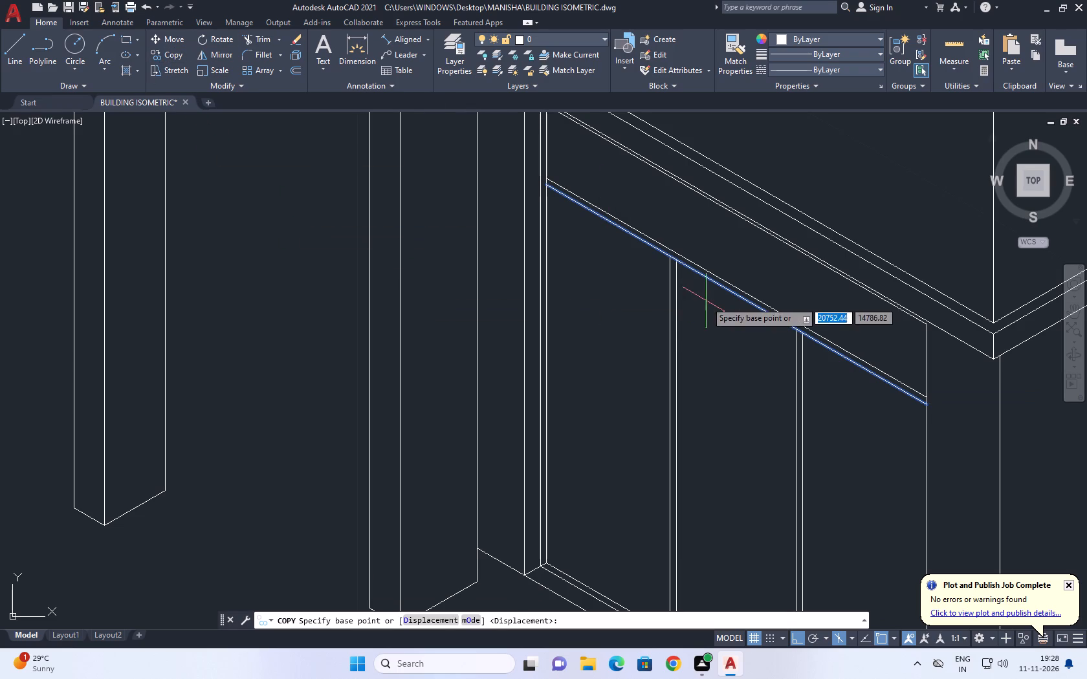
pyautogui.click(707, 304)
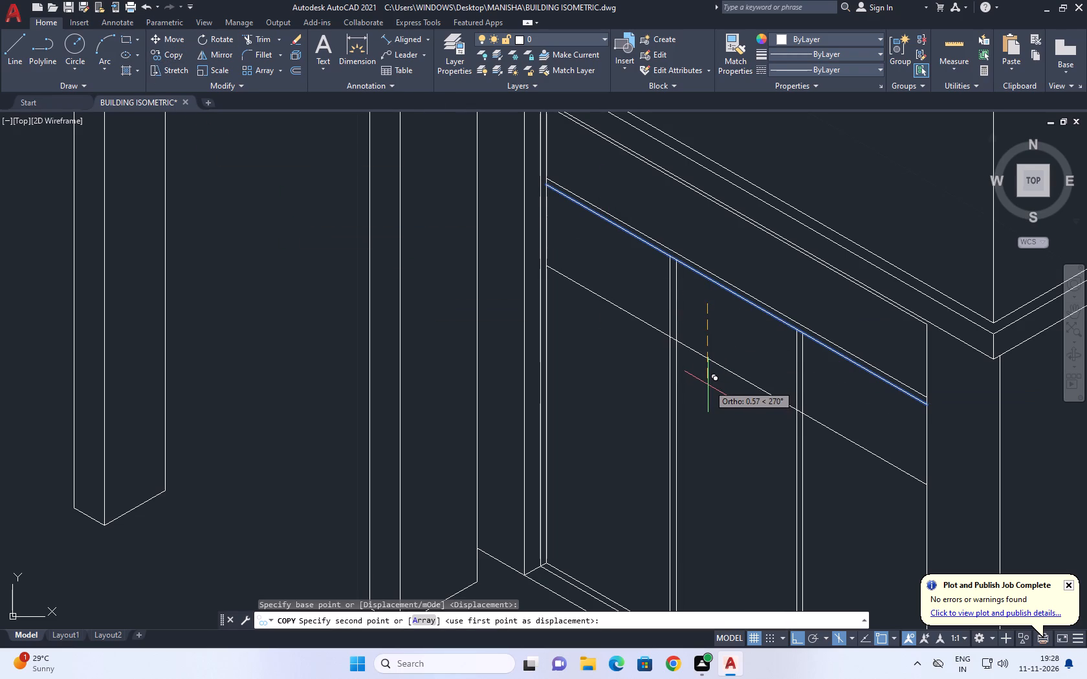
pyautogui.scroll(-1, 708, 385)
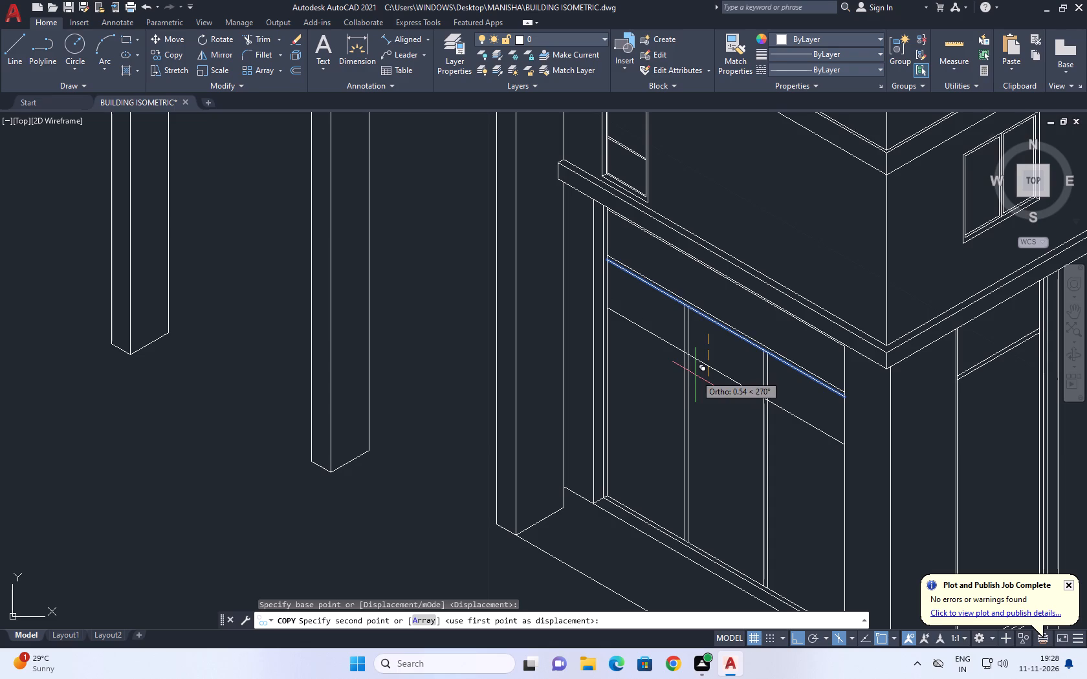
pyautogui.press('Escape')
# Extend the lines of both mullions upward across the transom to the head of the glazing.
pyautogui.write('EX')
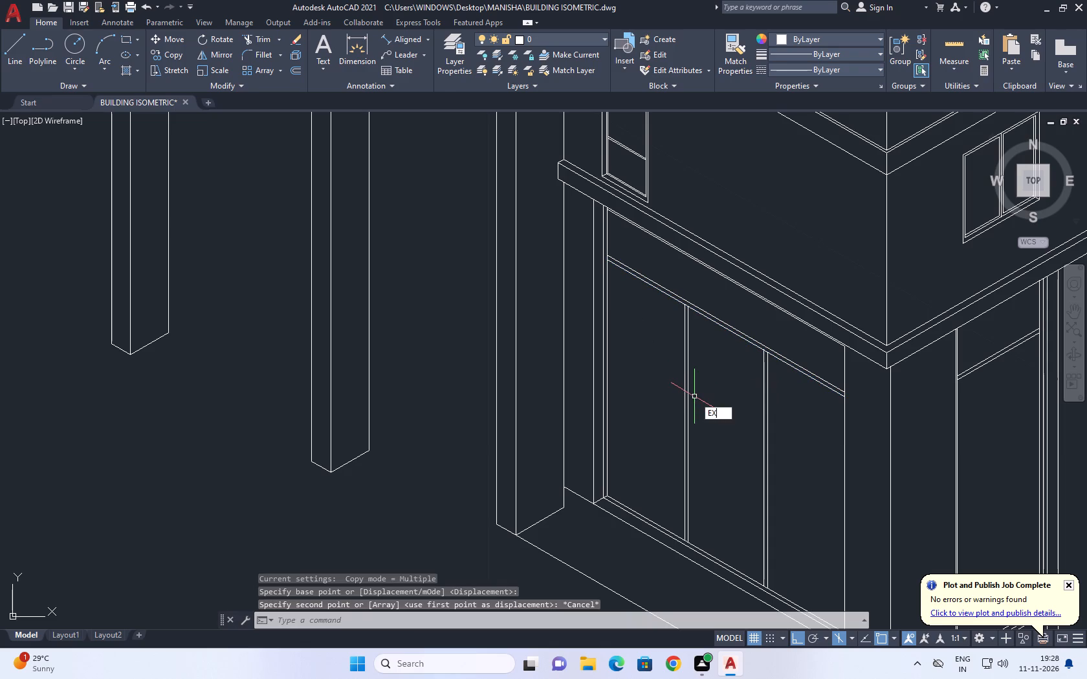
pyautogui.press('space')
pyautogui.click(662, 372)
pyautogui.moveTo(773, 455); pyautogui.dragTo(789, 478)
pyautogui.click(659, 332)
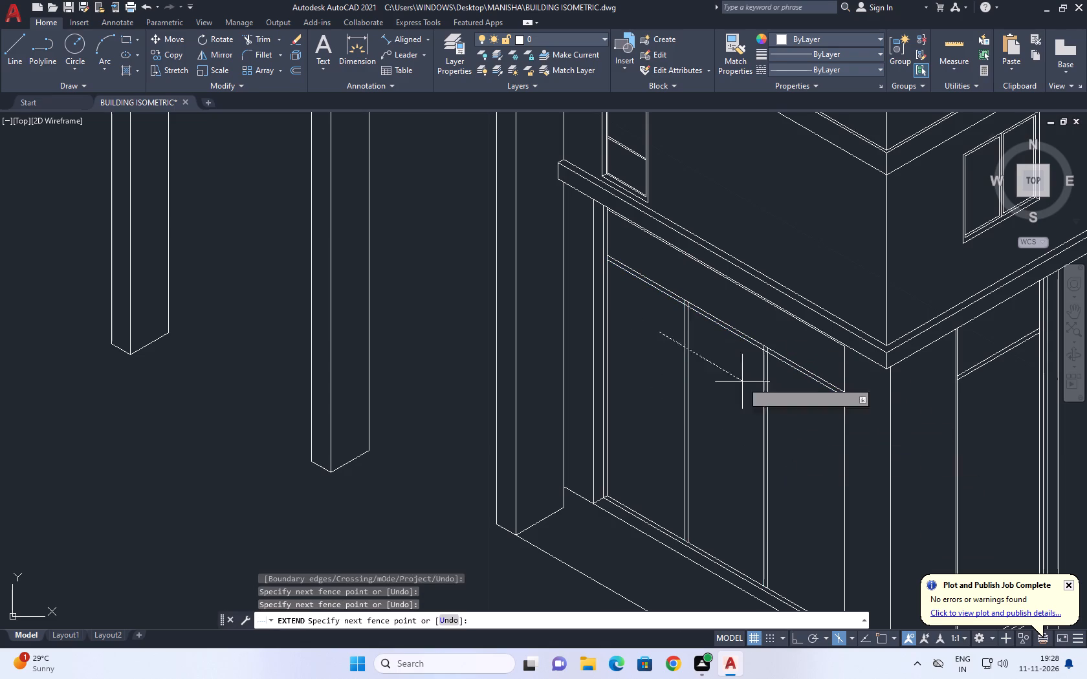
pyautogui.click(801, 408)
pyautogui.scroll(-1, 681, 330)
pyautogui.press('Escape')
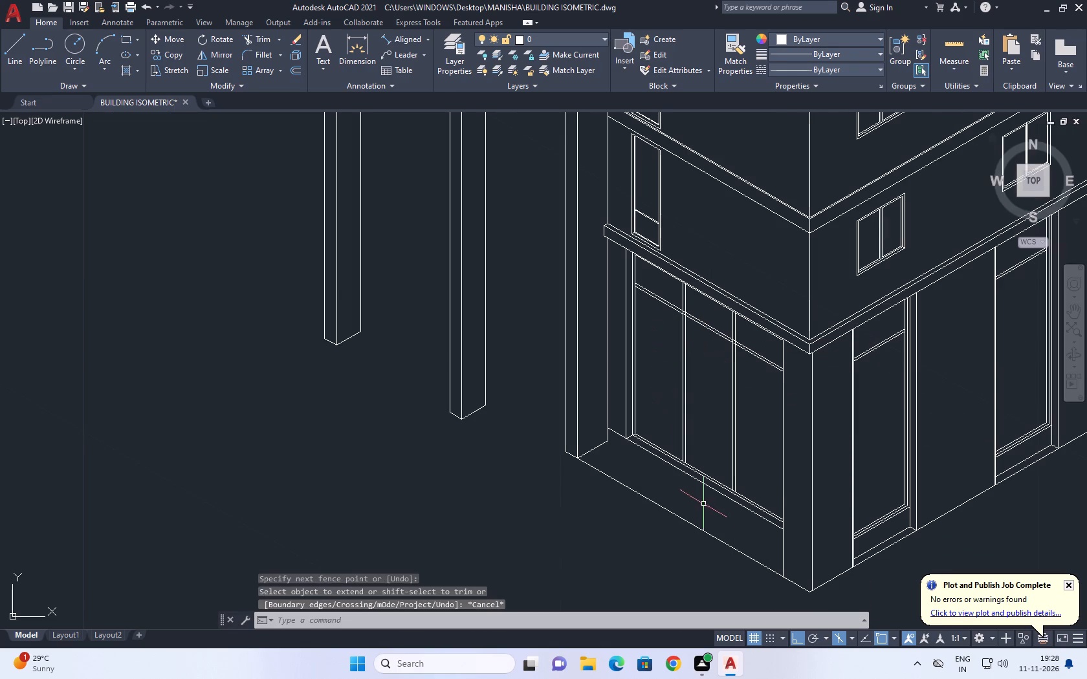
# Erase the ground line running from the column base to the building corner in front of the short facade's glazing.
pyautogui.moveTo(677, 480); pyautogui.dragTo(674, 491, button='middle')
pyautogui.scroll(1, 672, 491)
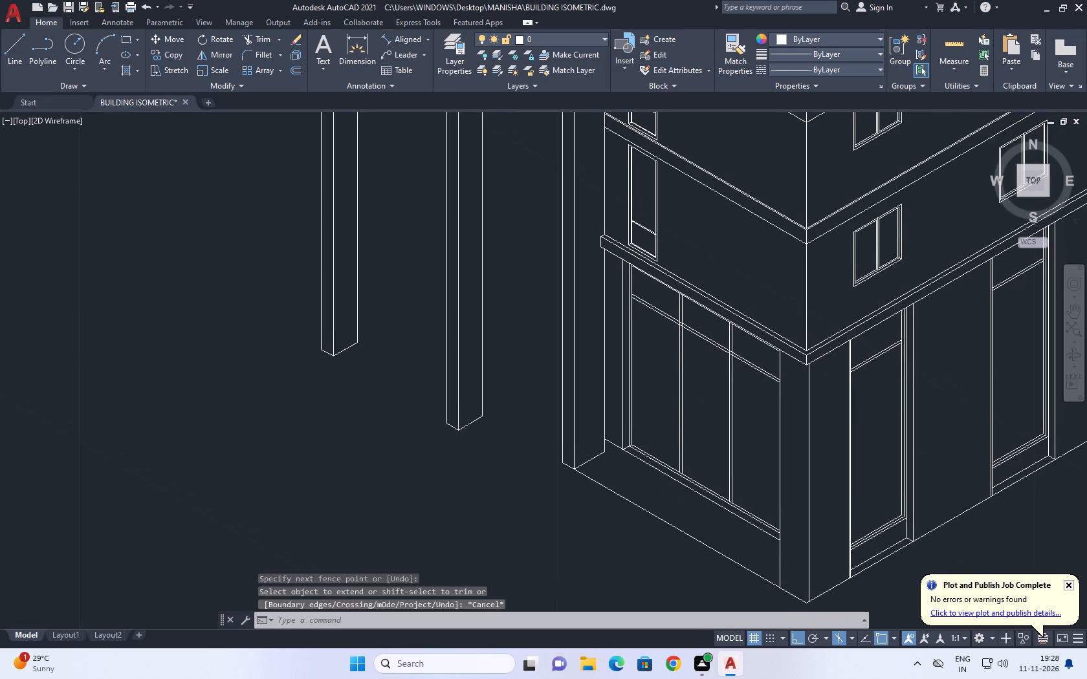
pyautogui.scroll(1, 708, 488)
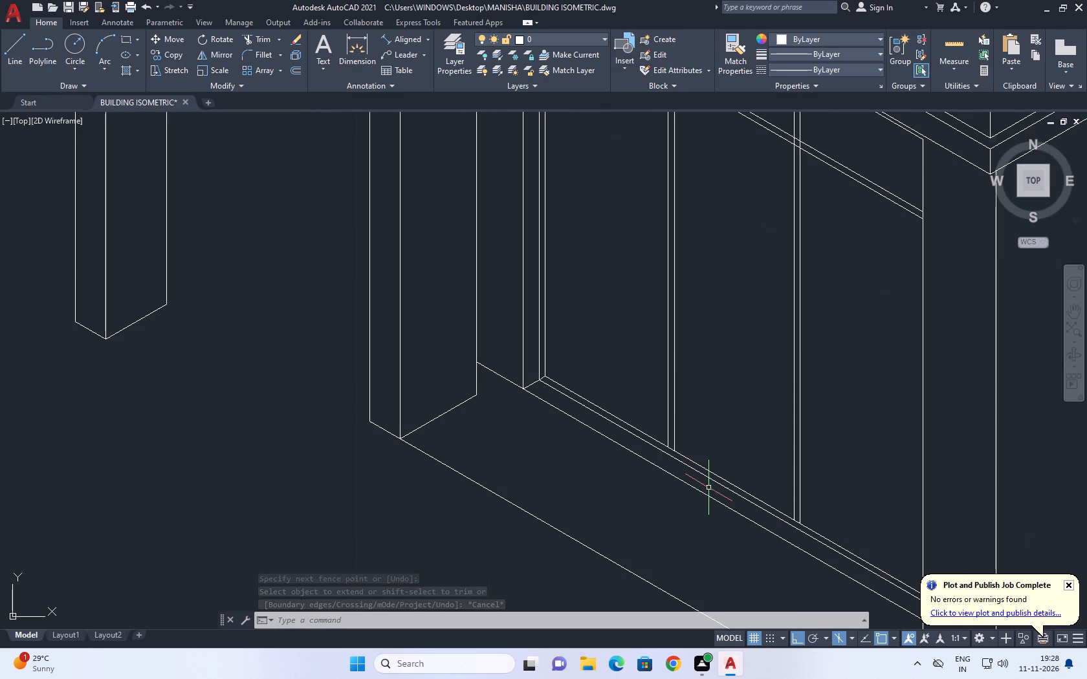
pyautogui.moveTo(651, 342); pyautogui.dragTo(655, 351, button='middle')
pyautogui.scroll(-4, 655, 351)
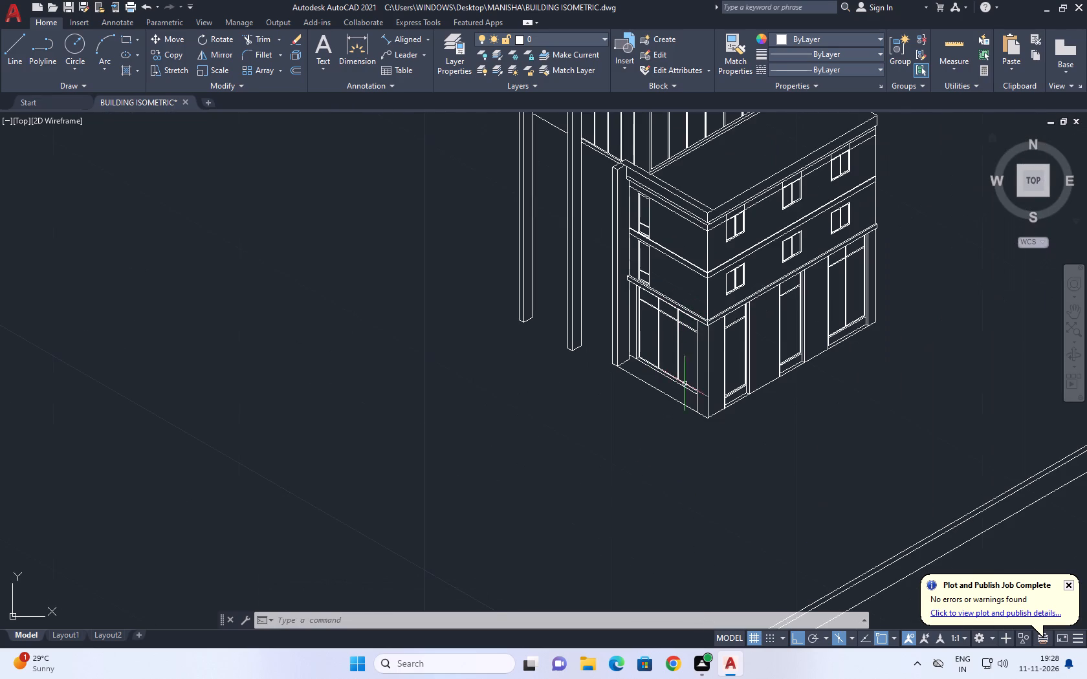
pyautogui.scroll(2, 613, 389)
pyautogui.click(668, 369)
pyautogui.click(643, 393)
pyautogui.press('Delete')
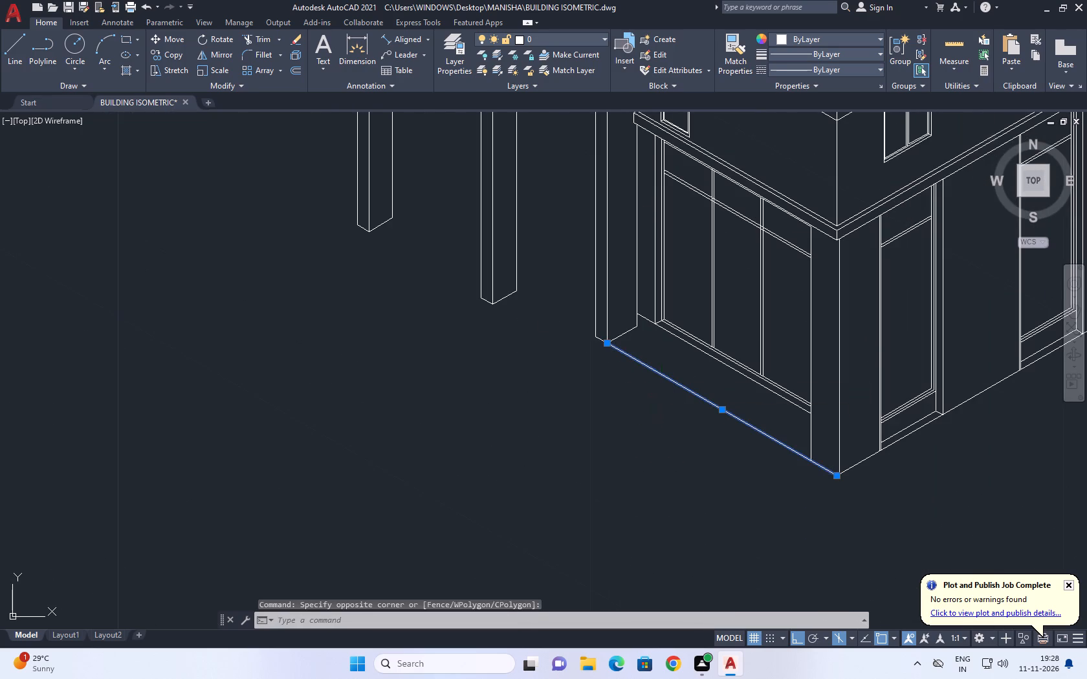
# Draw the corner pier's bottom edge from the foot of its glazing-side edge along the short facade past the building corner.
pyautogui.moveTo(795, 449); pyautogui.dragTo(754, 435, button='middle')
pyautogui.scroll(2, 765, 455)
pyautogui.moveTo(844, 449); pyautogui.dragTo(755, 447, button='middle')
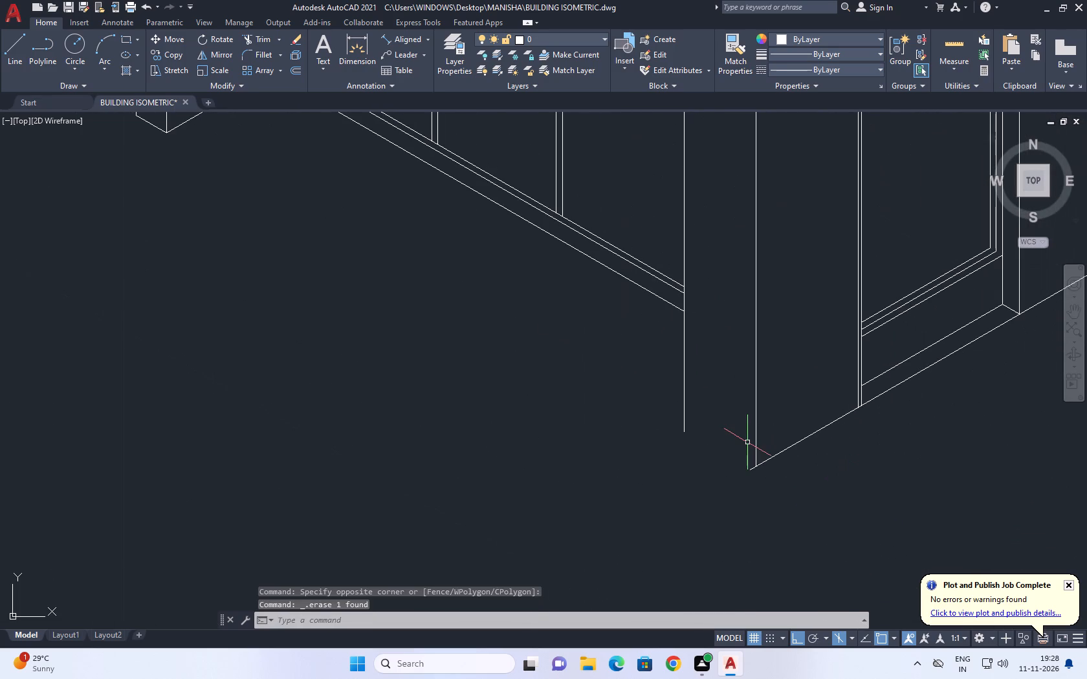
pyautogui.write('L')
pyautogui.press('space')
pyautogui.scroll(1, 730, 441)
pyautogui.click(652, 427)
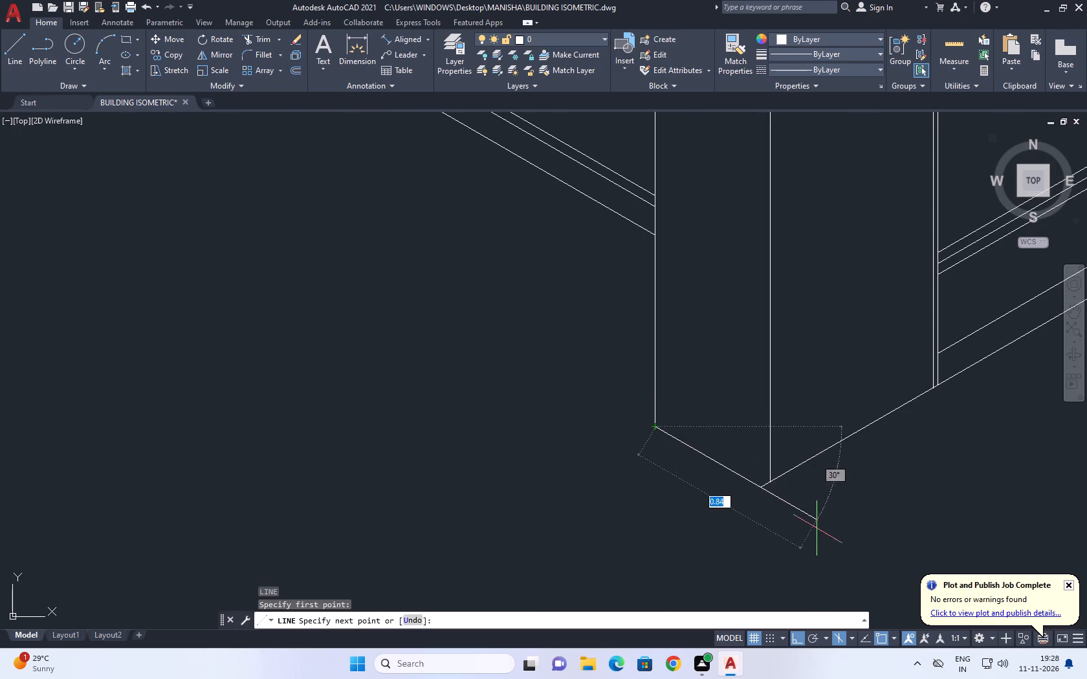
pyautogui.click(820, 531)
pyautogui.press('Escape')
# Trim the part of the pier's bottom edge that overshoots the building corner.
pyautogui.scroll(-1, 662, 440)
pyautogui.press('t')
pyautogui.write('R')
pyautogui.press('space')
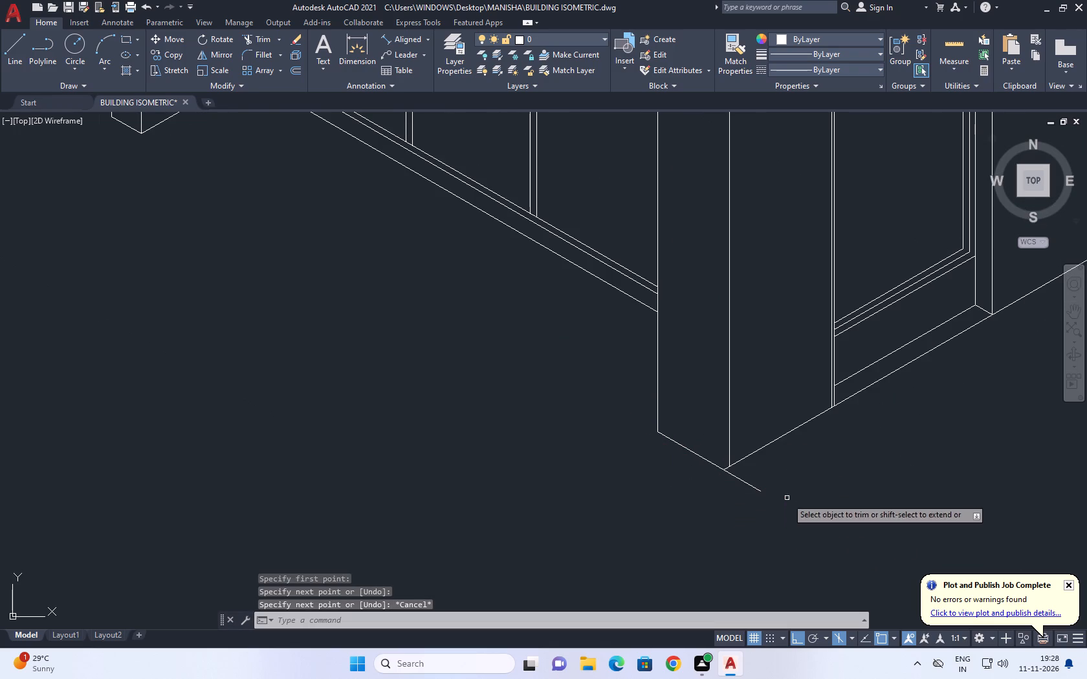
pyautogui.click(773, 479)
pyautogui.moveTo(703, 492); pyautogui.dragTo(697, 494)
pyautogui.scroll(-5, 758, 493)
pyautogui.press('space')
pyautogui.scroll(3, 727, 474)
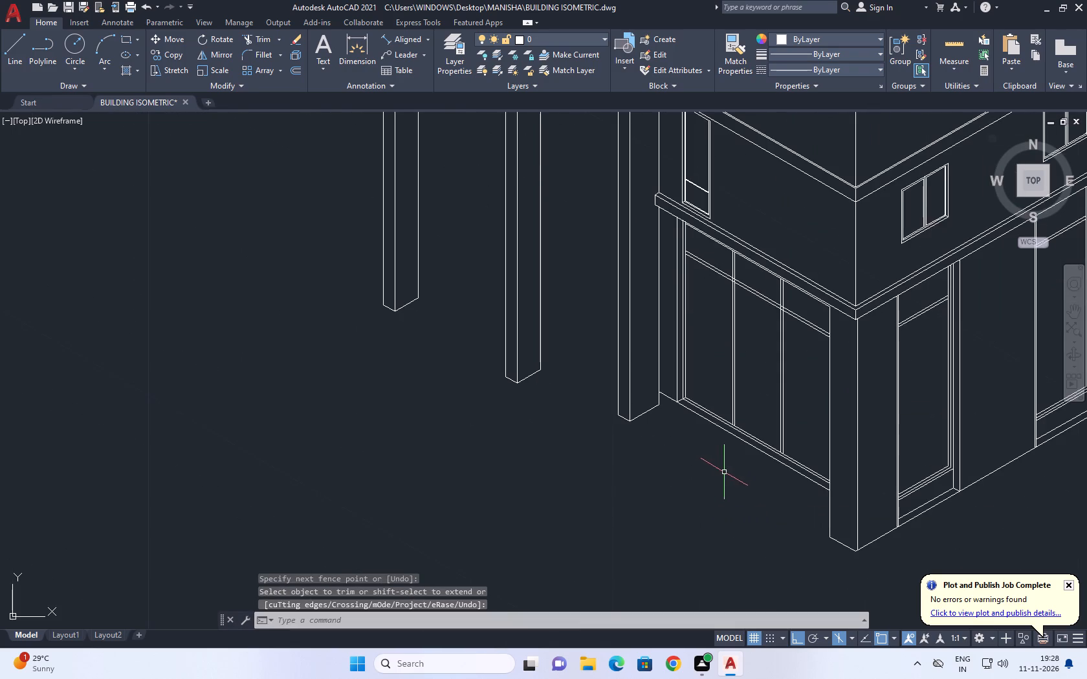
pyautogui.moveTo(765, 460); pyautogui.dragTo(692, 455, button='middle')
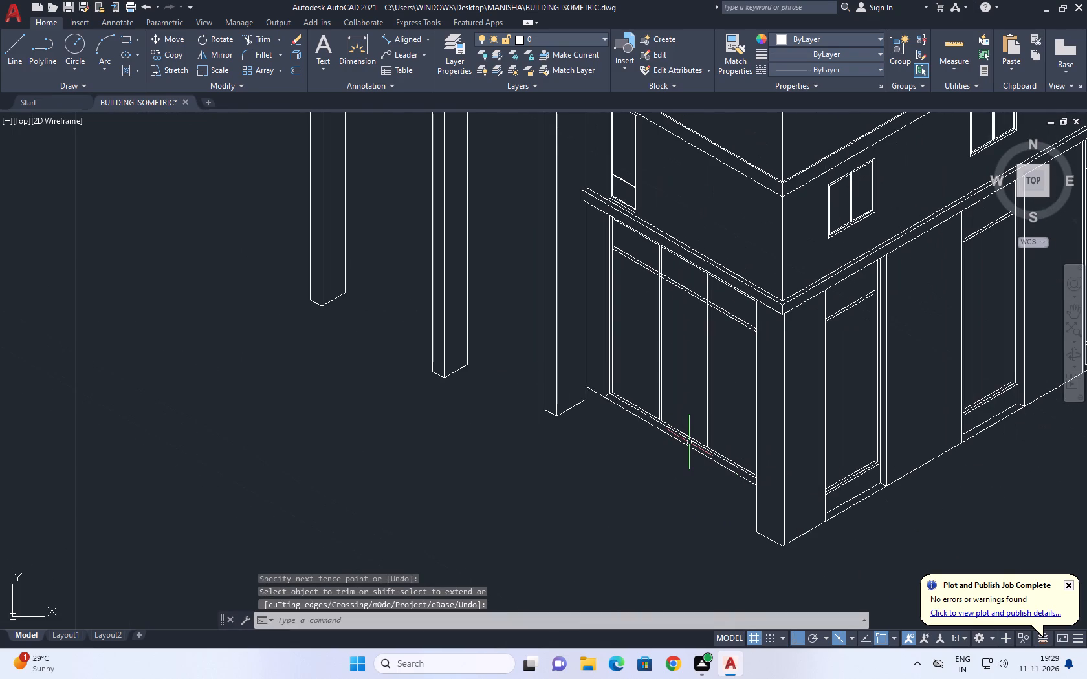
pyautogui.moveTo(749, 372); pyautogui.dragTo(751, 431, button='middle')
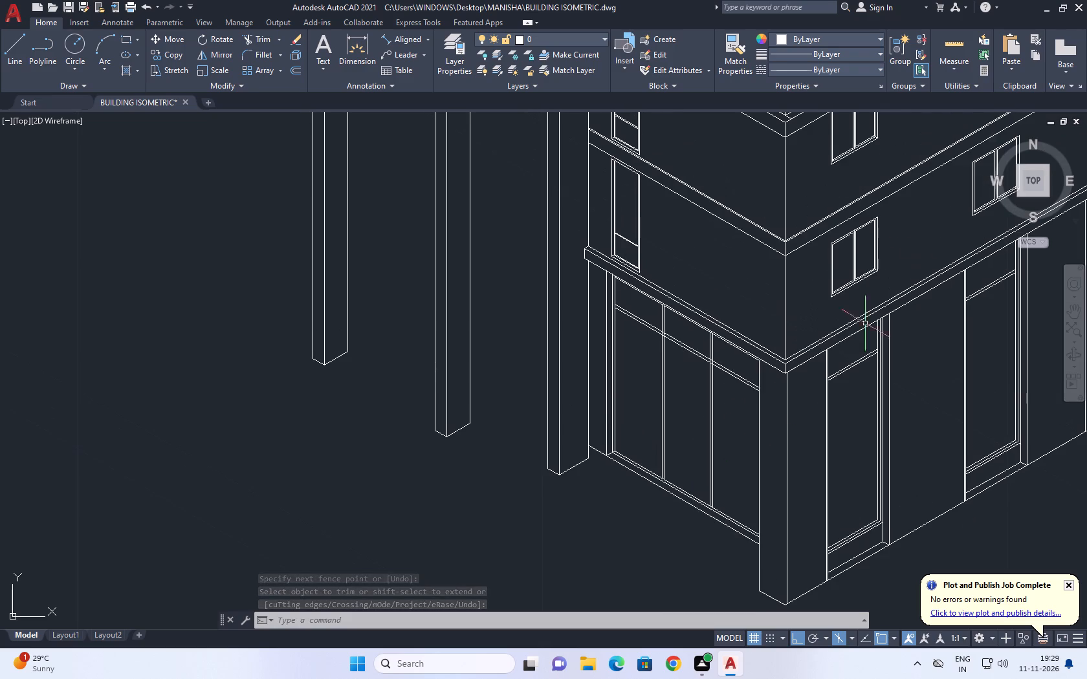
# Move both upper-floor windows on the short facade a little over 0.5 units along the wall toward the building corner.
pyautogui.moveTo(803, 376); pyautogui.dragTo(679, 380, button='middle')
pyautogui.scroll(-3, 674, 380)
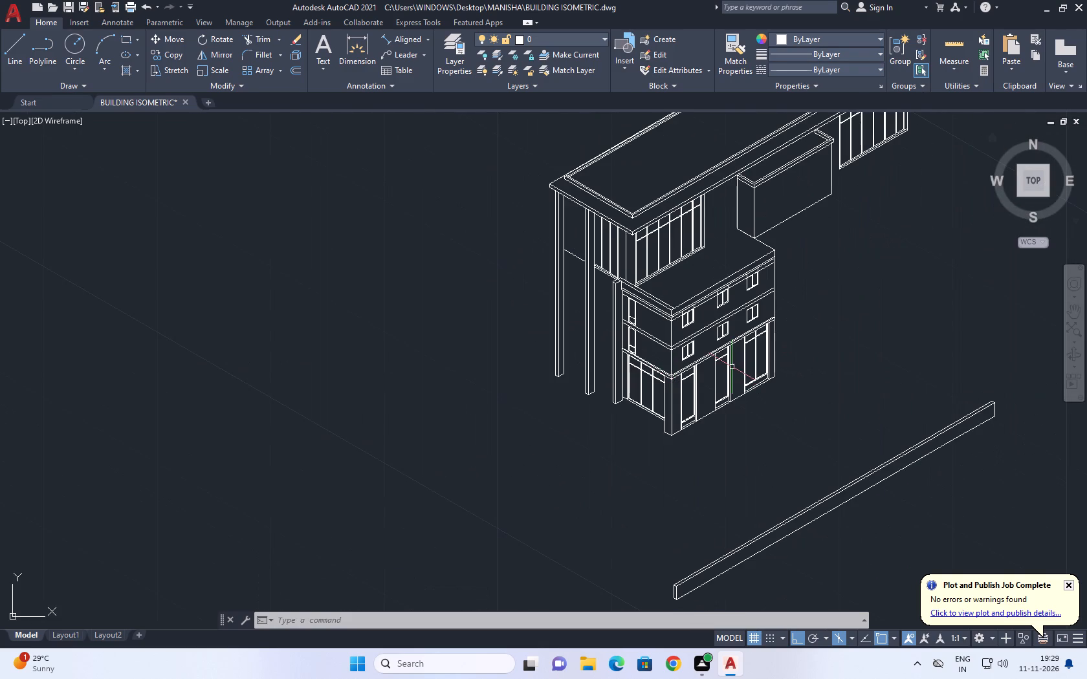
pyautogui.scroll(1, 647, 334)
pyautogui.moveTo(624, 347); pyautogui.dragTo(684, 365, button='middle')
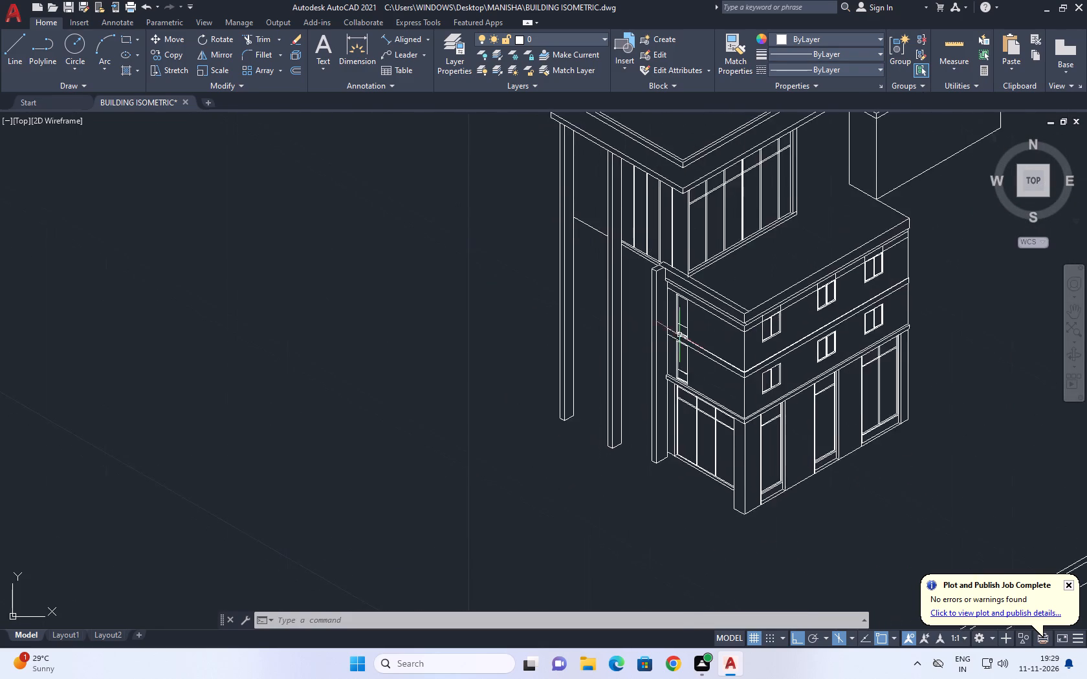
pyautogui.scroll(2, 674, 315)
pyautogui.moveTo(669, 223); pyautogui.dragTo(672, 233)
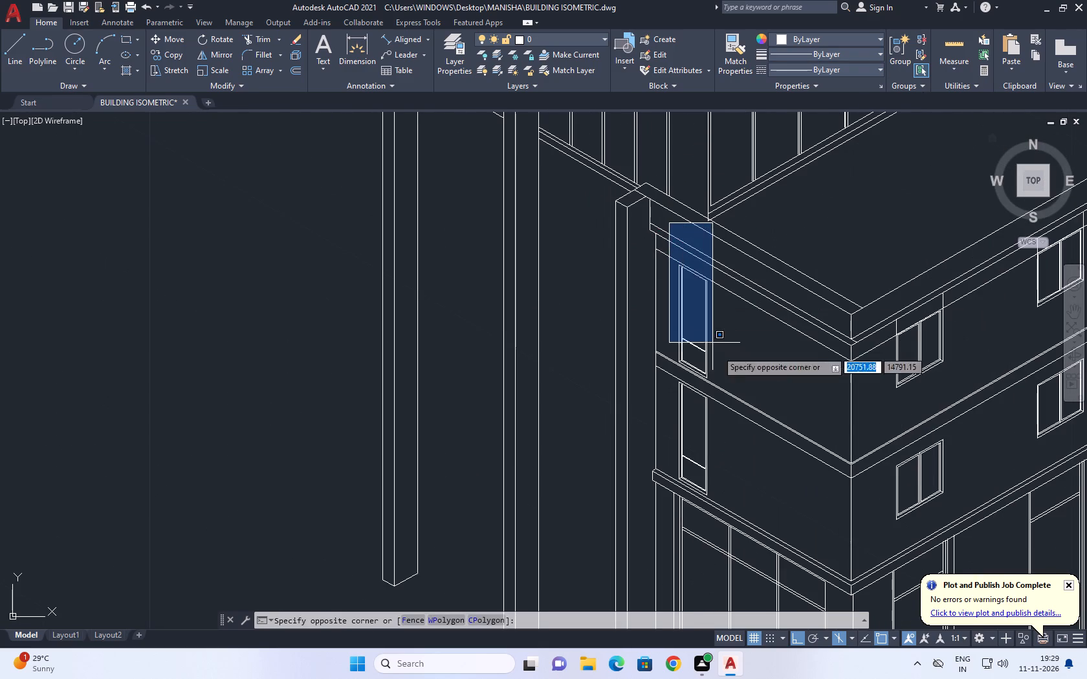
pyautogui.click(729, 516)
pyautogui.moveTo(741, 484); pyautogui.dragTo(670, 365, button='middle')
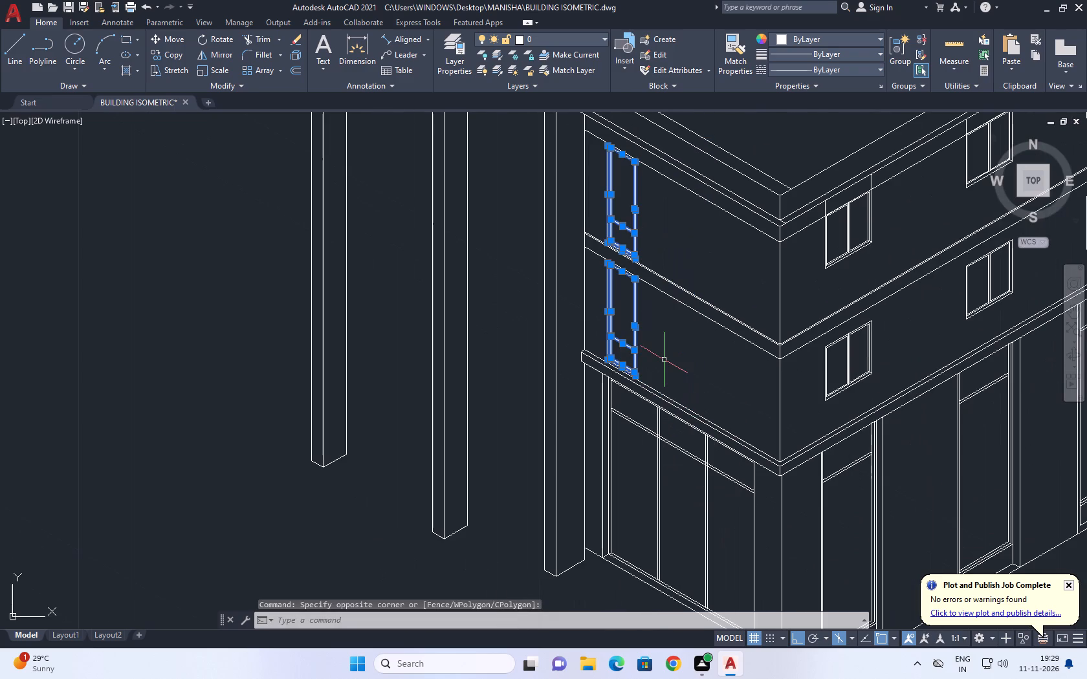
pyautogui.write('M')
pyautogui.press('space')
pyautogui.scroll(1, 692, 328)
pyautogui.click(690, 328)
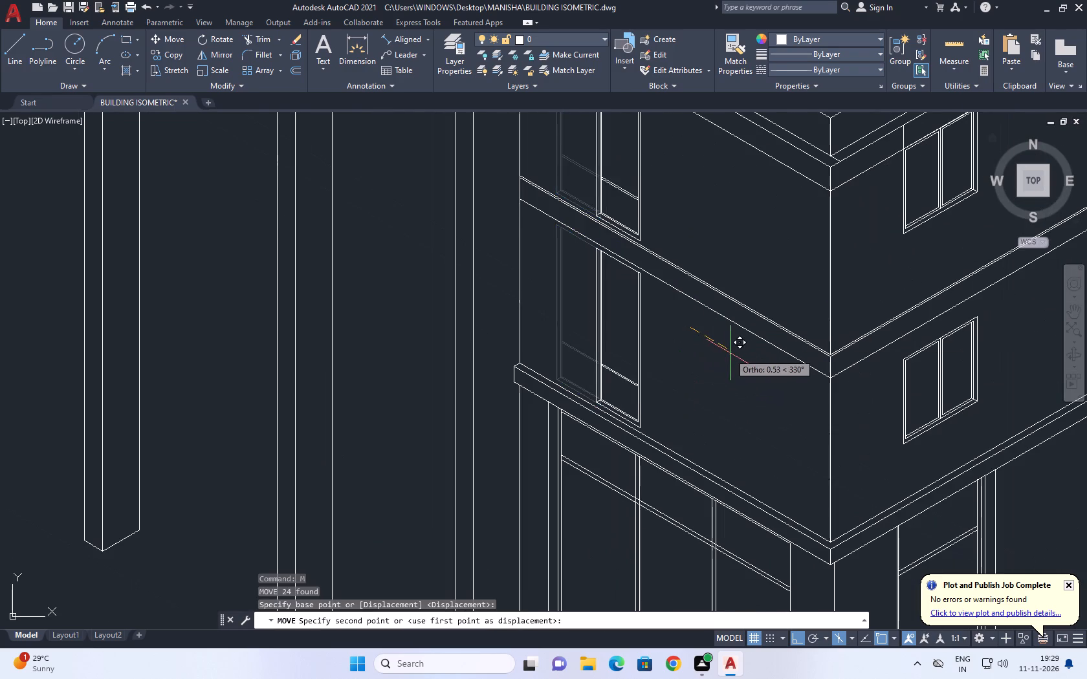
pyautogui.click(734, 358)
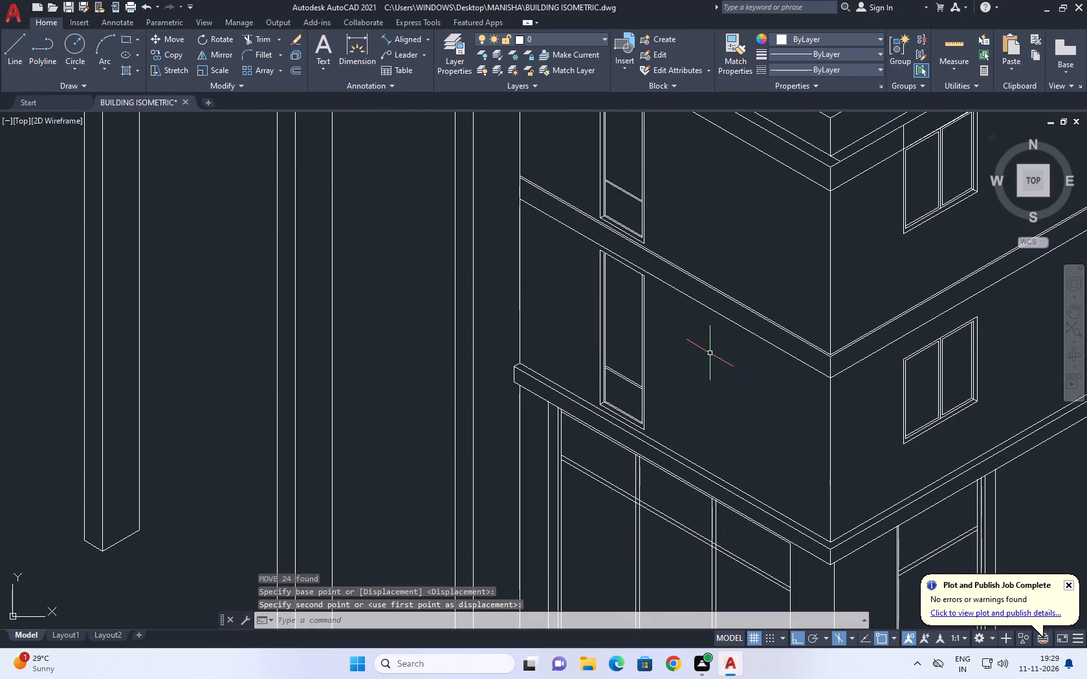
# Trim the stub of the upper line overshooting the building corner at the band between the two upper floors.
pyautogui.scroll(-1, 739, 351)
pyautogui.moveTo(795, 360); pyautogui.dragTo(715, 383, button='middle')
pyautogui.scroll(4, 728, 265)
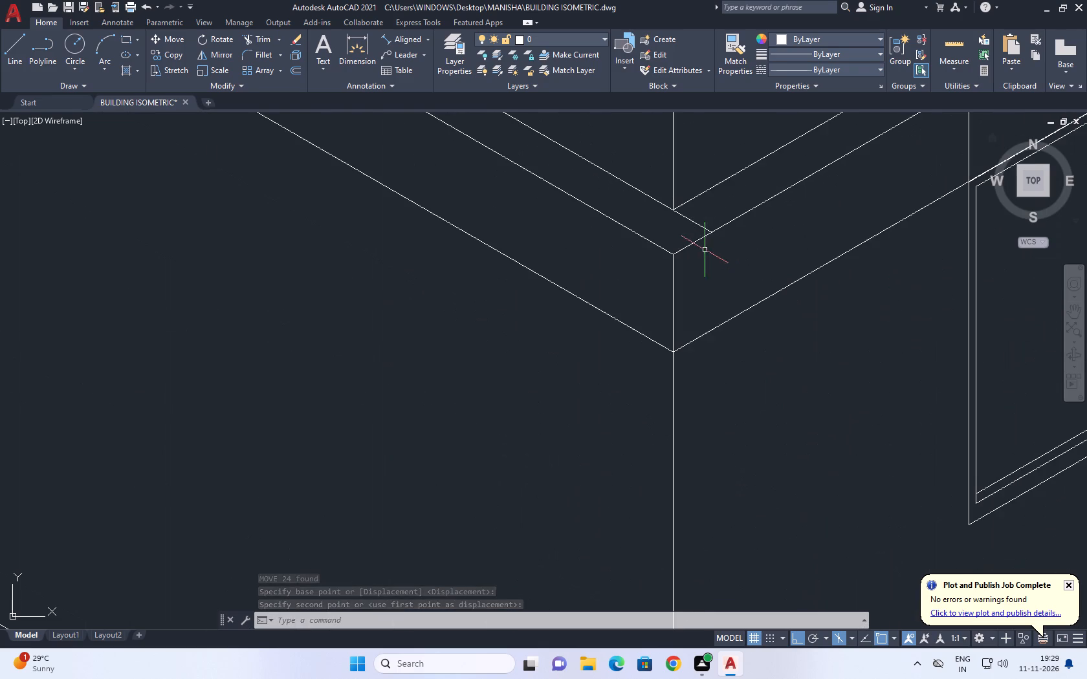
pyautogui.moveTo(712, 226); pyautogui.dragTo(714, 255, button='middle')
pyautogui.write('TR')
pyautogui.press('space')
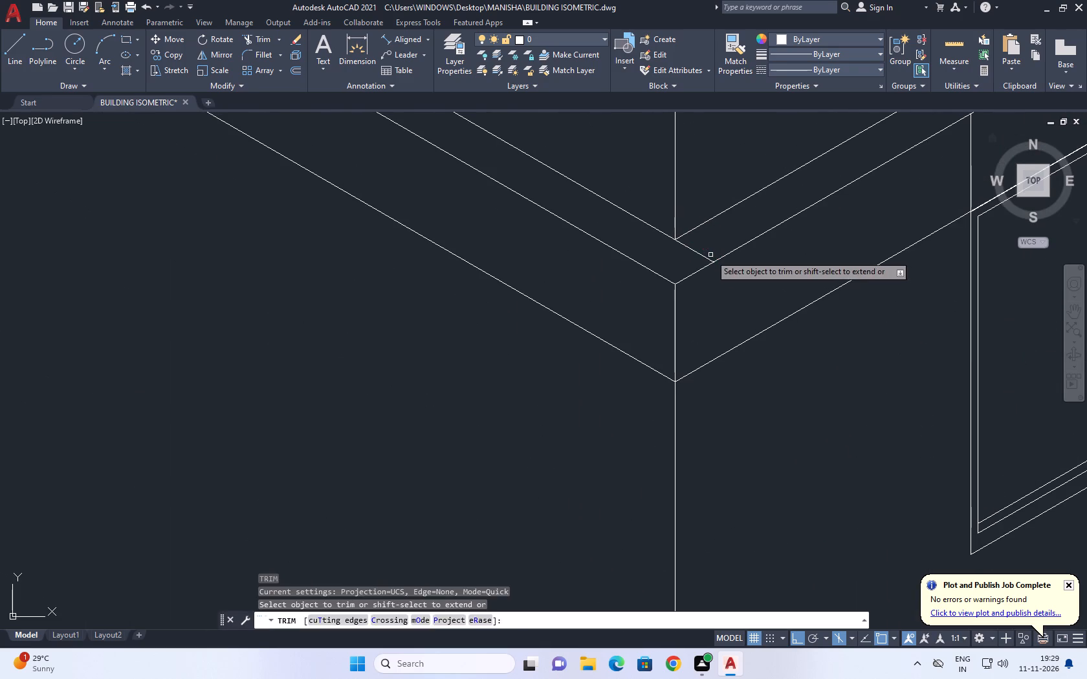
pyautogui.click(710, 255)
pyautogui.click(677, 266)
pyautogui.scroll(-4, 702, 259)
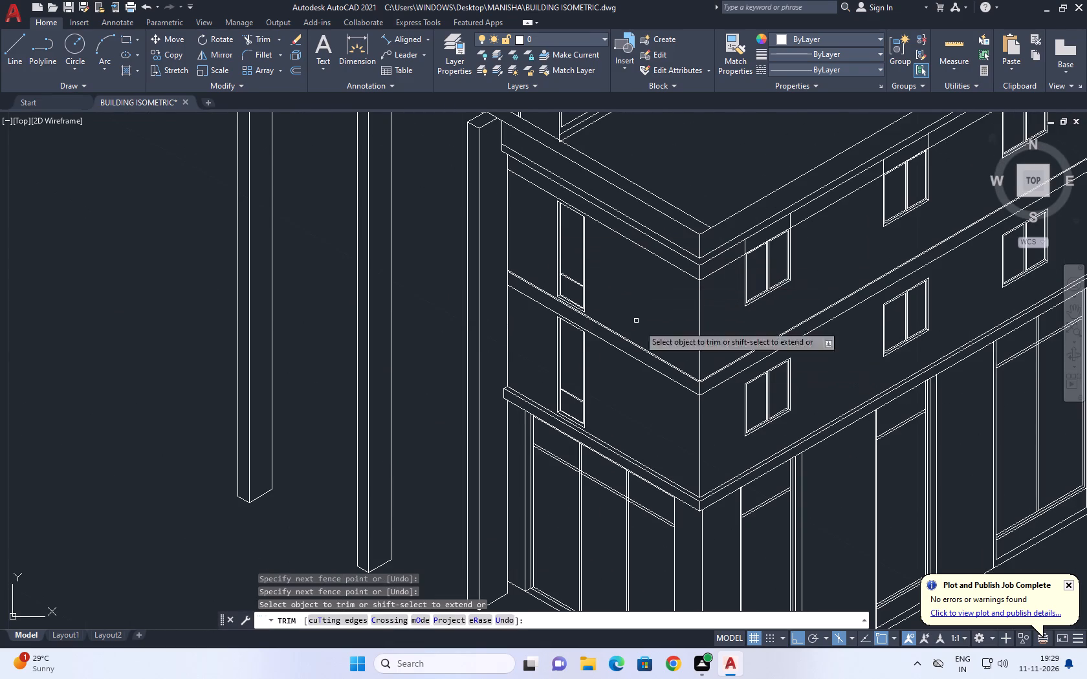
pyautogui.moveTo(747, 404); pyautogui.dragTo(675, 255, button='middle')
pyautogui.press('space')
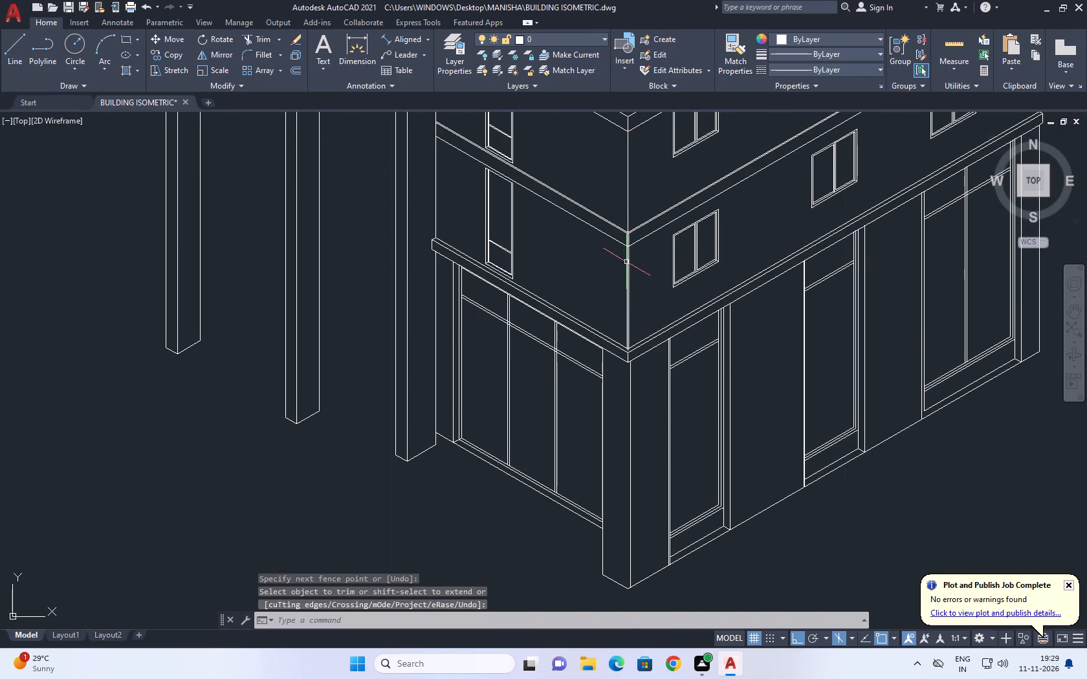
# Examine the band corners above the ground floor, the long facade and the overall building for remaining drafting errors.
pyautogui.scroll(1, 626, 262)
pyautogui.middleClick(639, 259)
pyautogui.scroll(5, 633, 415)
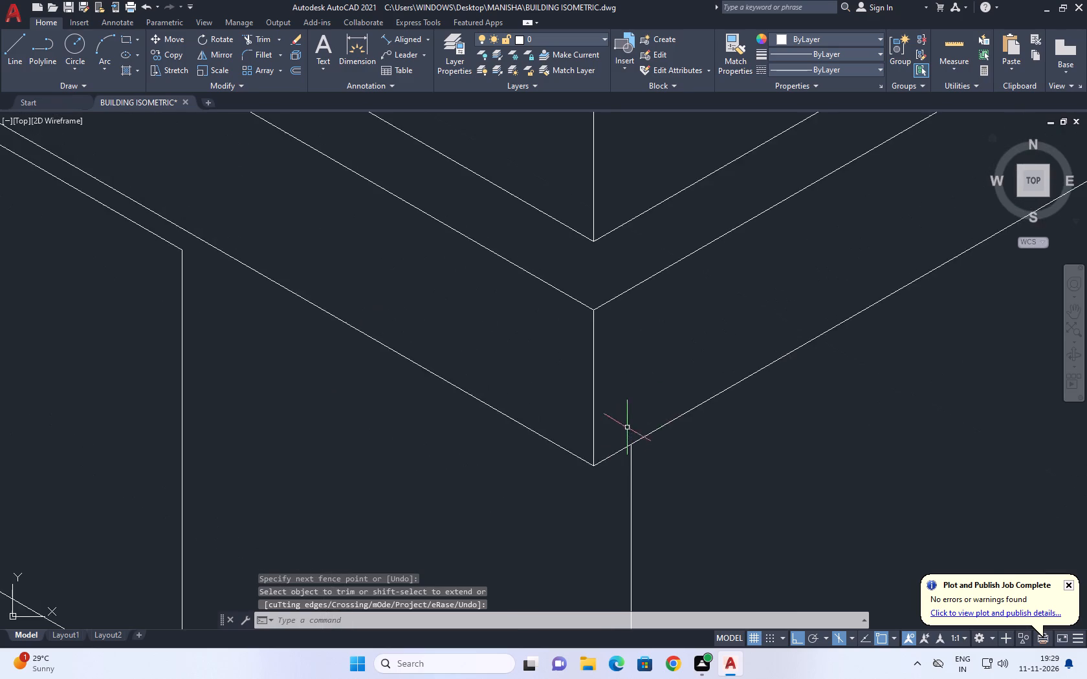
pyautogui.scroll(-5, 711, 393)
pyautogui.moveTo(737, 344); pyautogui.dragTo(618, 363, button='middle')
pyautogui.scroll(1, 582, 405)
pyautogui.scroll(-1, 606, 402)
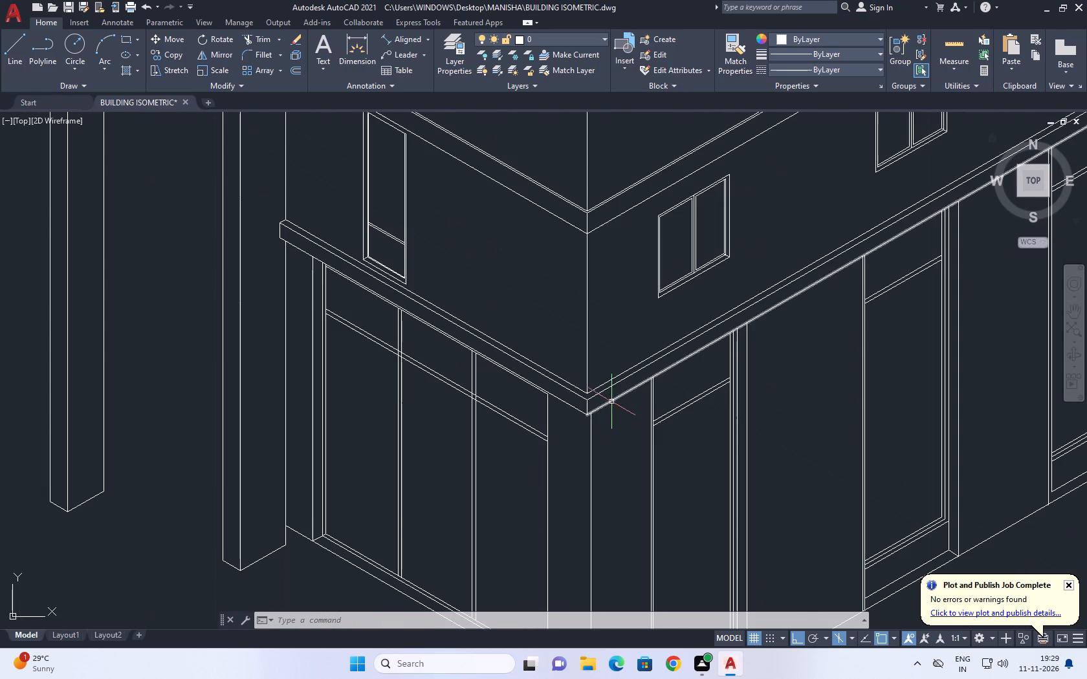
pyautogui.scroll(1, 805, 88)
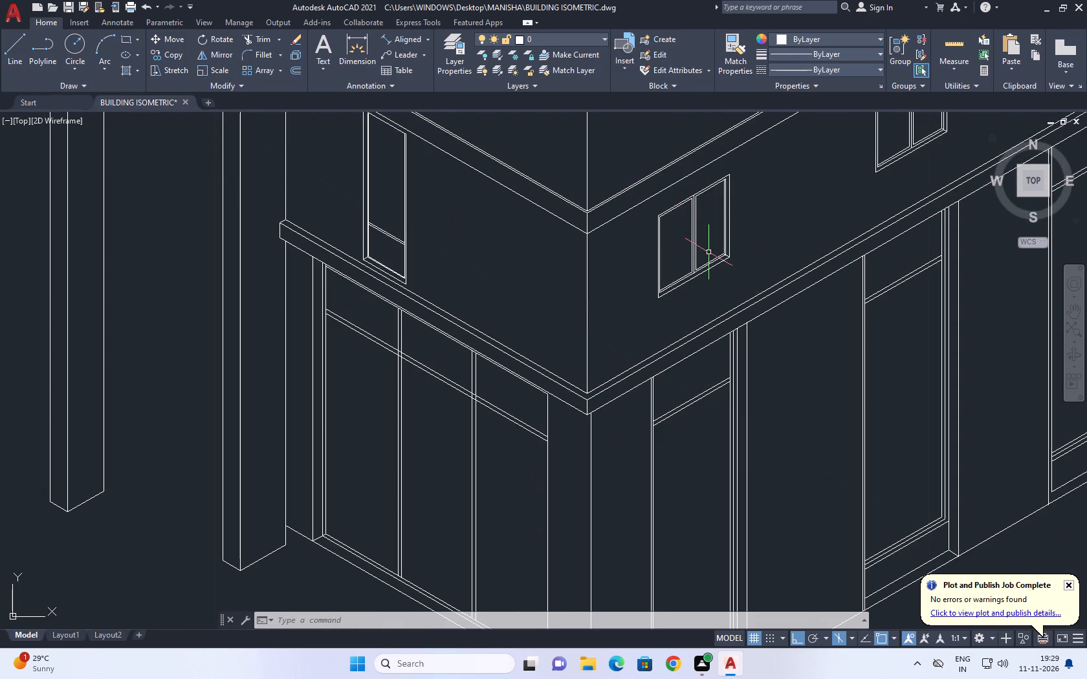
pyautogui.scroll(-3, 585, 218)
pyautogui.moveTo(647, 204); pyautogui.dragTo(646, 261, button='middle')
pyautogui.moveTo(744, 246); pyautogui.dragTo(727, 266, button='middle')
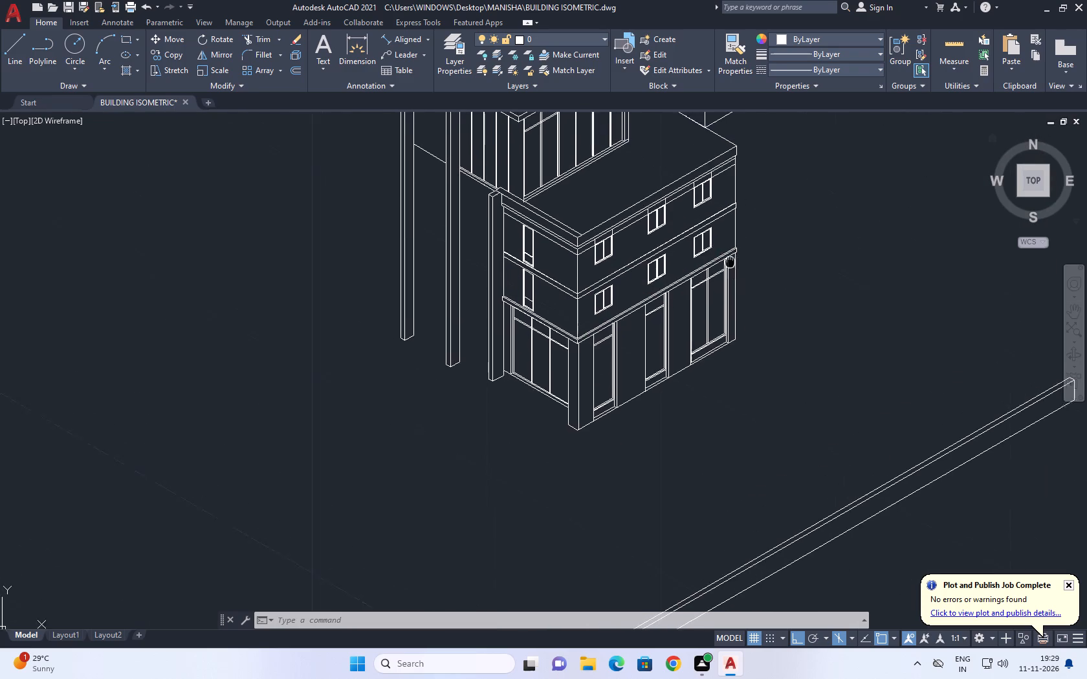
pyautogui.moveTo(727, 266); pyautogui.dragTo(722, 271, button='middle')
pyautogui.moveTo(763, 181); pyautogui.dragTo(619, 233, button='middle')
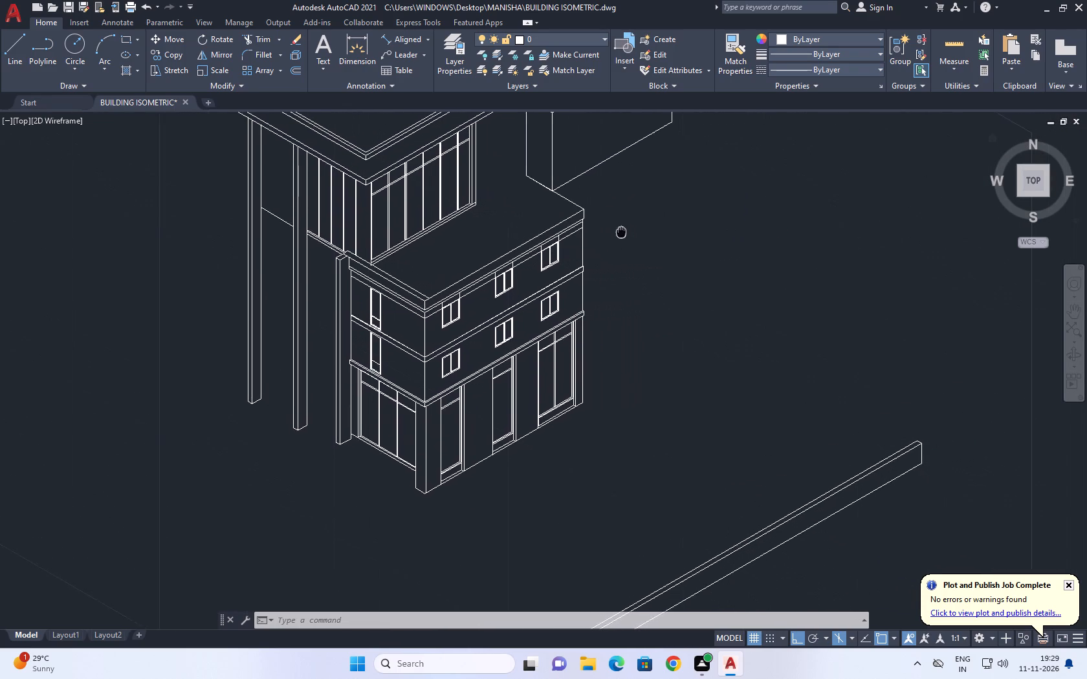
pyautogui.moveTo(619, 233); pyautogui.dragTo(616, 233, button='middle')
pyautogui.scroll(3, 611, 336)
pyautogui.moveTo(496, 273); pyautogui.dragTo(551, 317, button='middle')
pyautogui.scroll(-2, 602, 314)
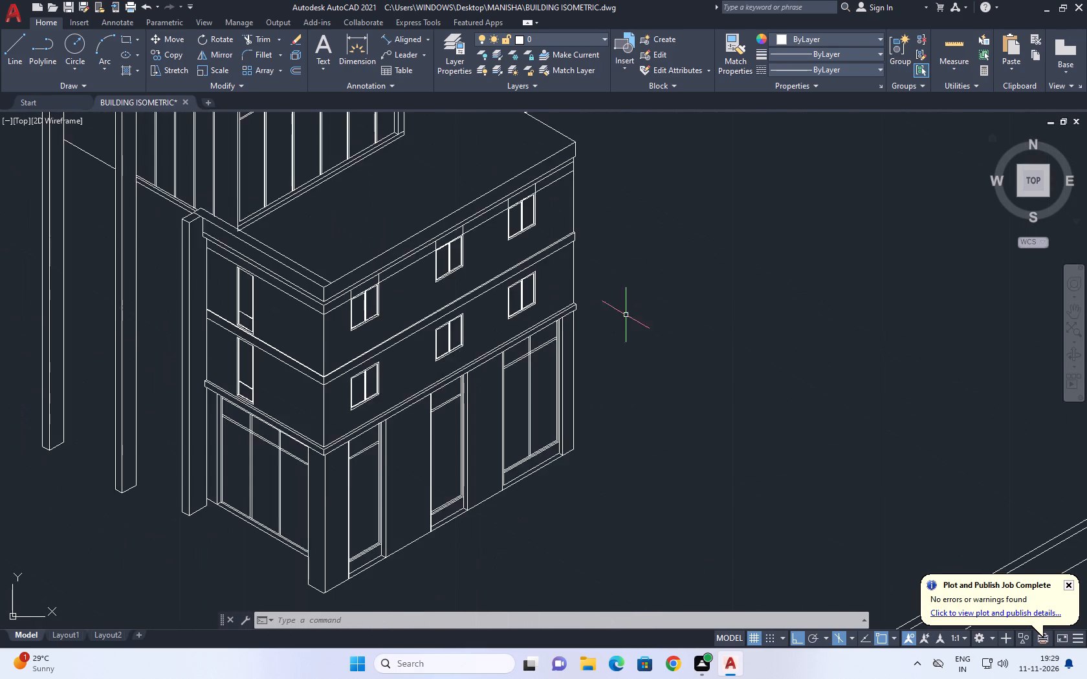
pyautogui.moveTo(626, 242); pyautogui.dragTo(655, 312, button='middle')
pyautogui.moveTo(646, 214); pyautogui.dragTo(681, 314, button='middle')
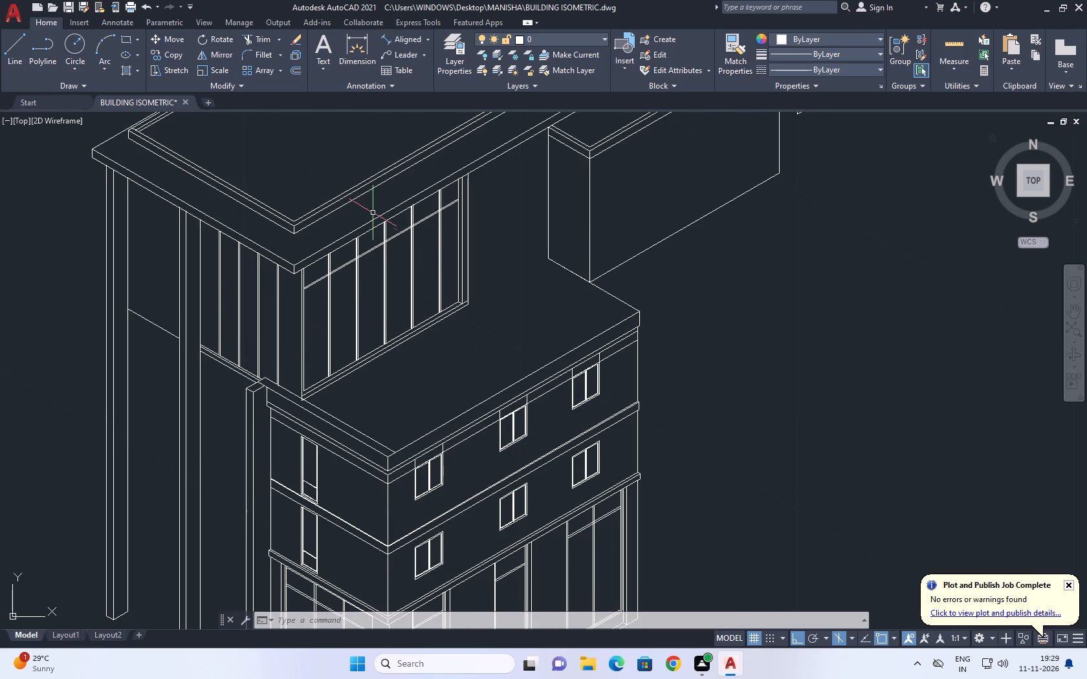
pyautogui.scroll(-1, 413, 266)
pyautogui.moveTo(558, 304); pyautogui.dragTo(566, 339, button='middle')
pyautogui.scroll(-2, 565, 330)
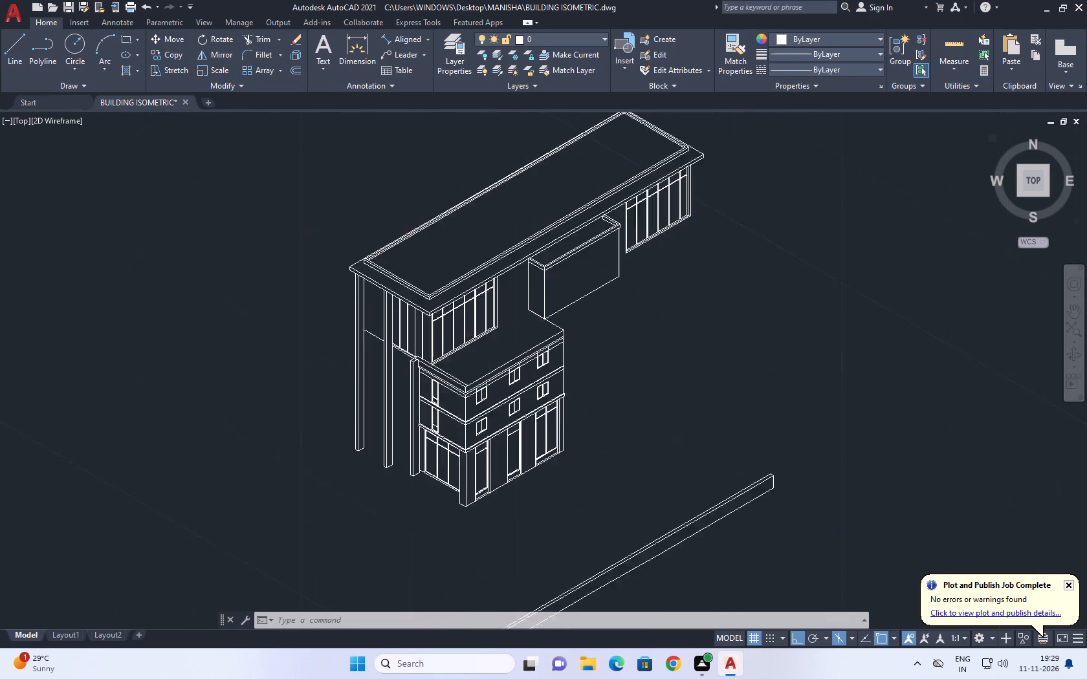
pyautogui.moveTo(685, 367); pyautogui.dragTo(618, 293, button='middle')
pyautogui.scroll(1, 317, 327)
# Save the drawing as BUILDING ISOMETRIC, replacing the existing file.
pyautogui.moveTo(14, 17); pyautogui.dragTo(17, 30)
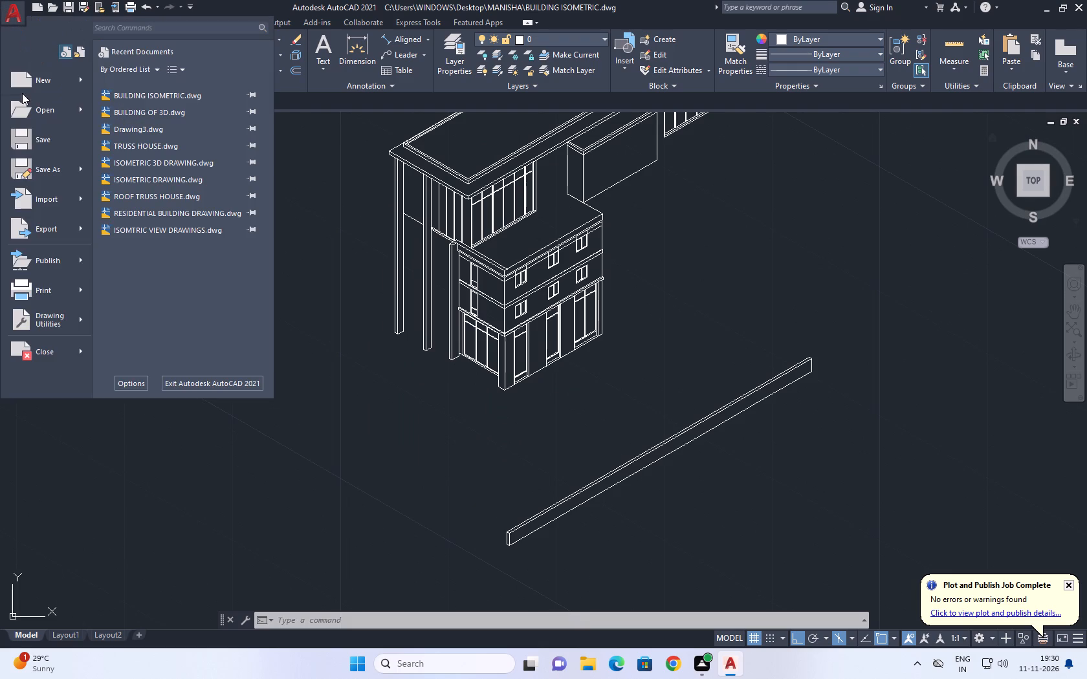
pyautogui.click(54, 173)
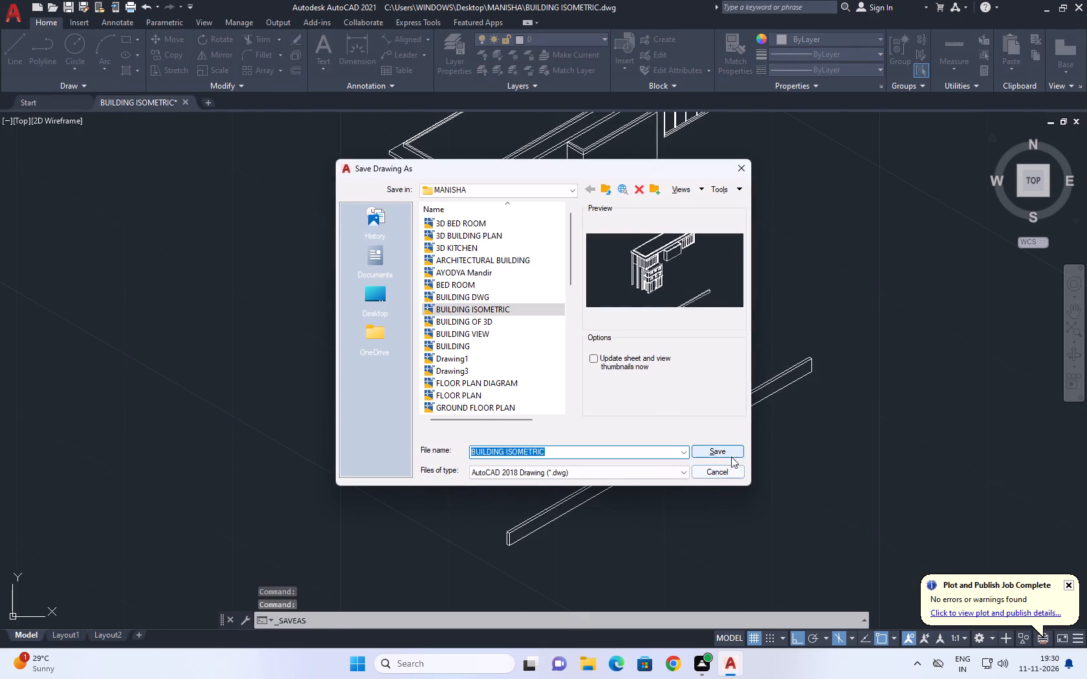
pyautogui.click(725, 448)
pyautogui.click(517, 358)
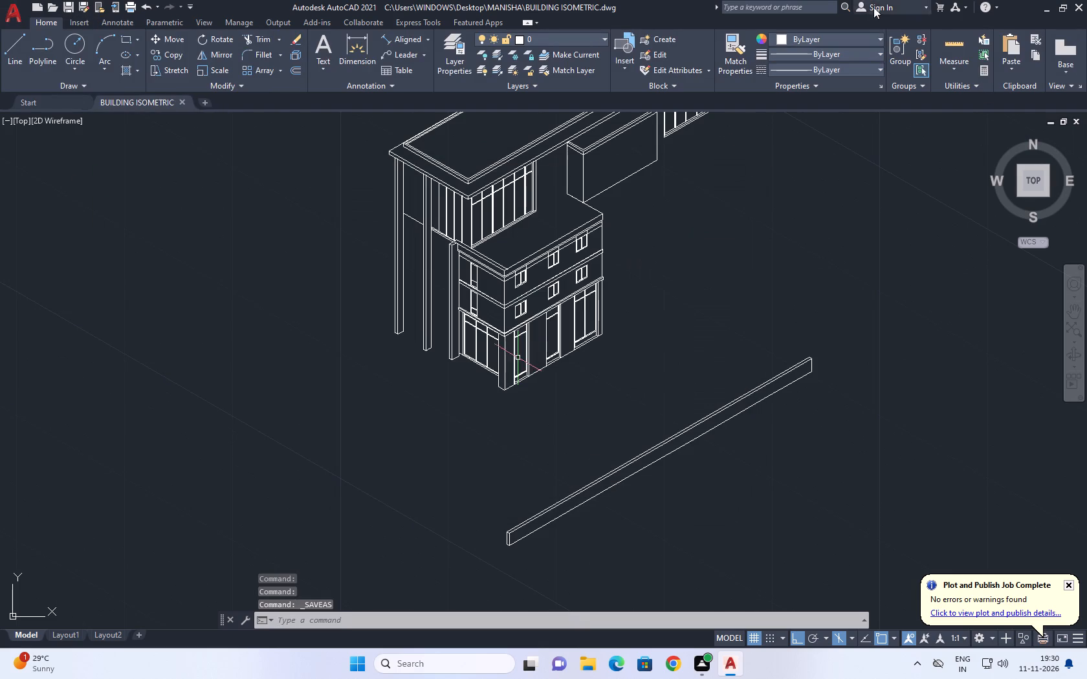
# Draw a line about 4 units long from the foot of the projecting block's far edge, parallel to the short facade.
pyautogui.moveTo(696, 267); pyautogui.dragTo(548, 343, button='middle')
pyautogui.press('l')
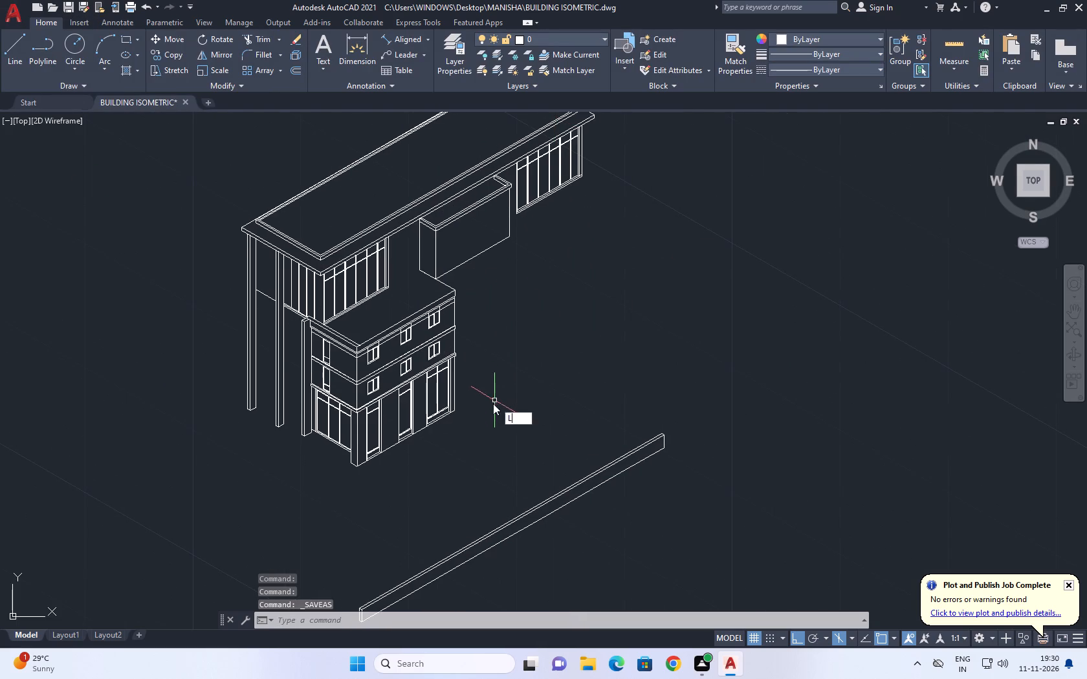
pyautogui.press('space')
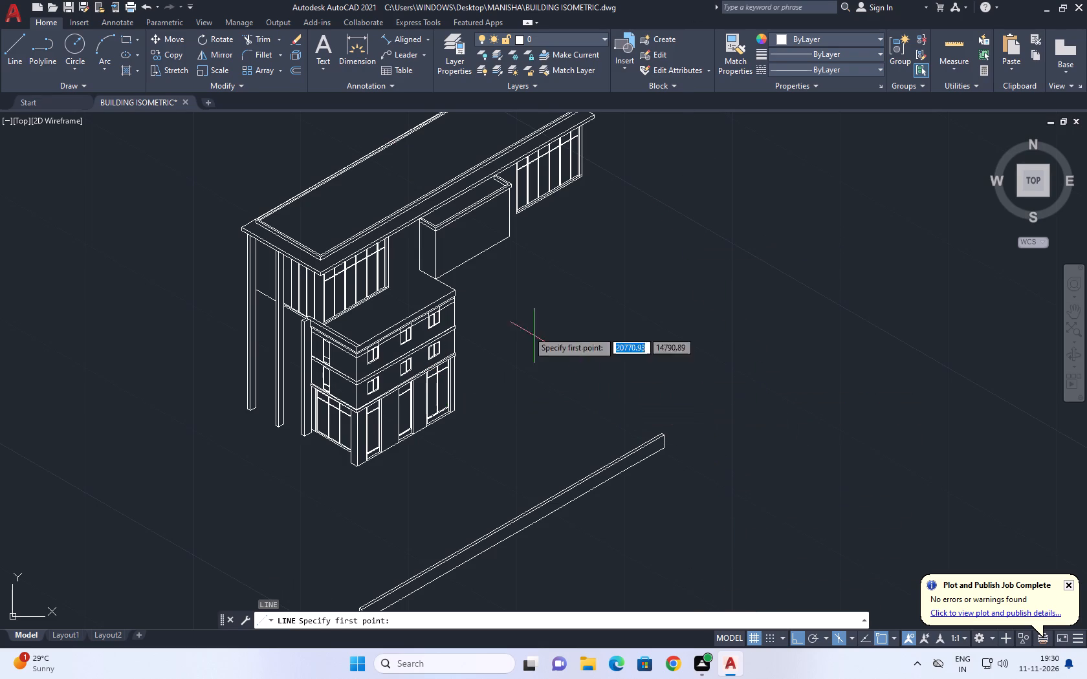
pyautogui.scroll(2, 509, 256)
pyautogui.click(512, 210)
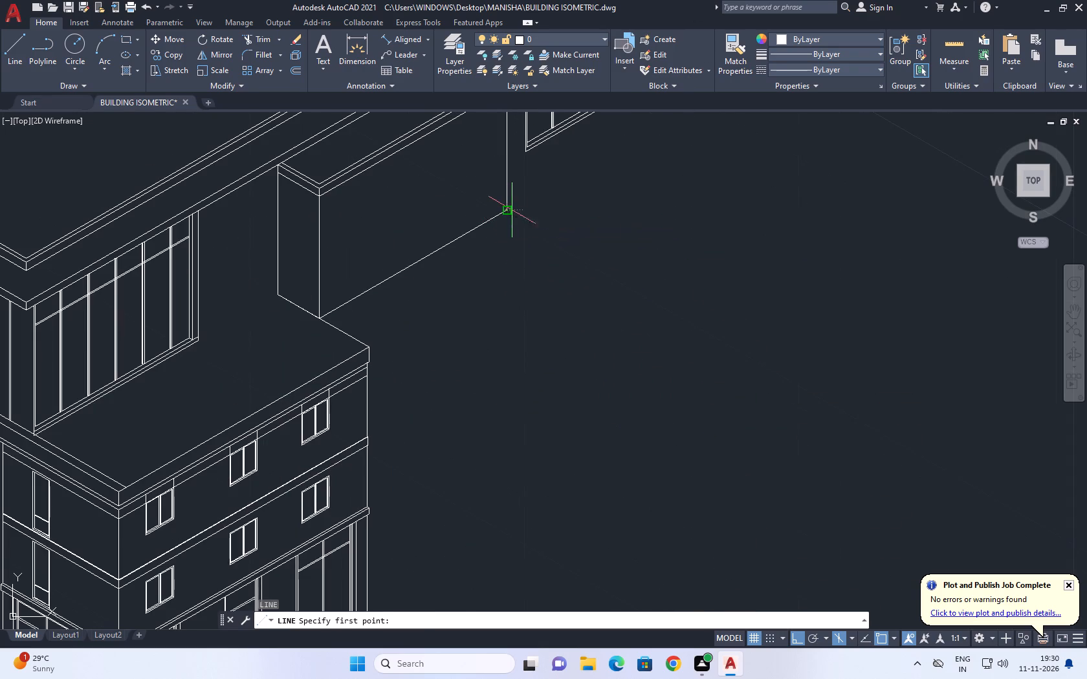
pyautogui.click(617, 272)
pyautogui.press('space')
# Draw a line from the lower roof's top far corner along the long-facade direction, past the line from the projecting block.
pyautogui.press('space')
pyautogui.scroll(2, 379, 354)
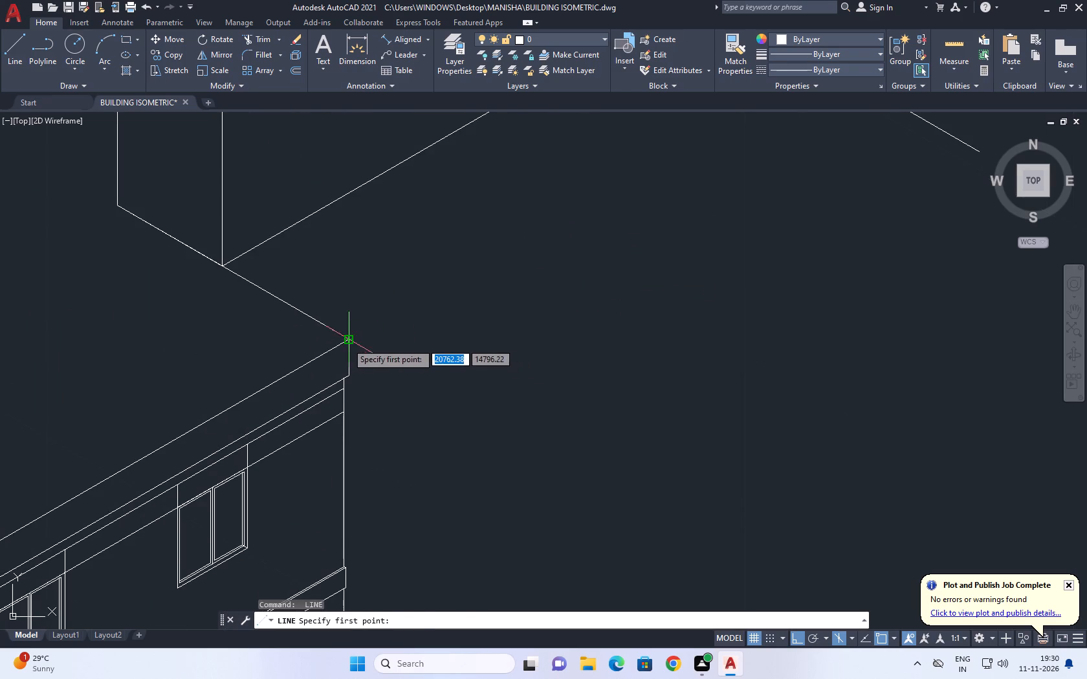
pyautogui.moveTo(347, 343); pyautogui.dragTo(381, 340)
pyautogui.scroll(-2, 611, 274)
pyautogui.moveTo(661, 248); pyautogui.dragTo(589, 298, button='middle')
pyautogui.press('F5')
pyautogui.click(712, 210)
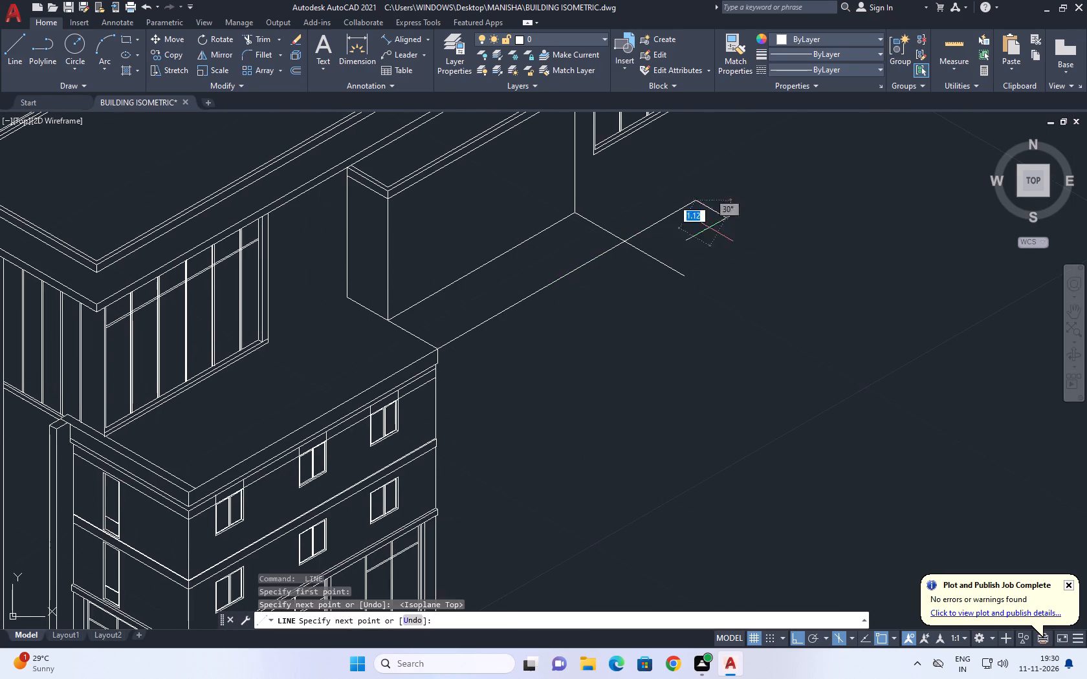
pyautogui.press('space')
# Draw a parallel line from the bottom of the lower roof's far corner edge, past the line from the projecting block.
pyautogui.moveTo(625, 279); pyautogui.dragTo(624, 261, button='middle')
pyautogui.press('space')
pyautogui.scroll(2, 441, 350)
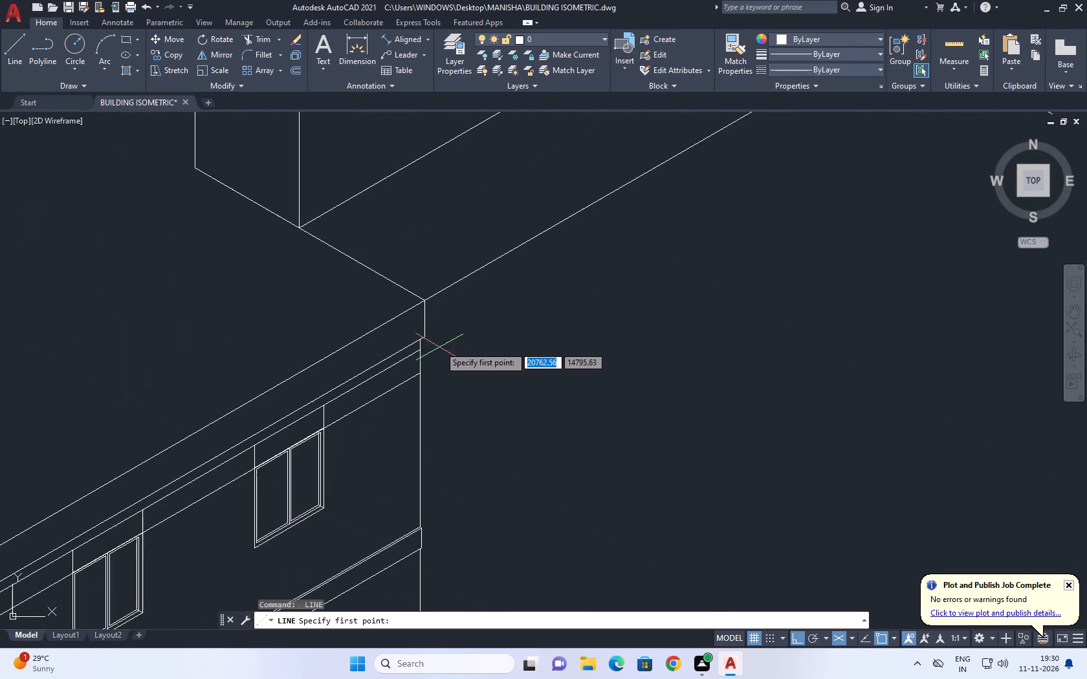
pyautogui.click(426, 334)
pyautogui.moveTo(665, 257); pyautogui.dragTo(468, 332, button='middle')
pyautogui.moveTo(584, 297); pyautogui.dragTo(407, 363, button='middle')
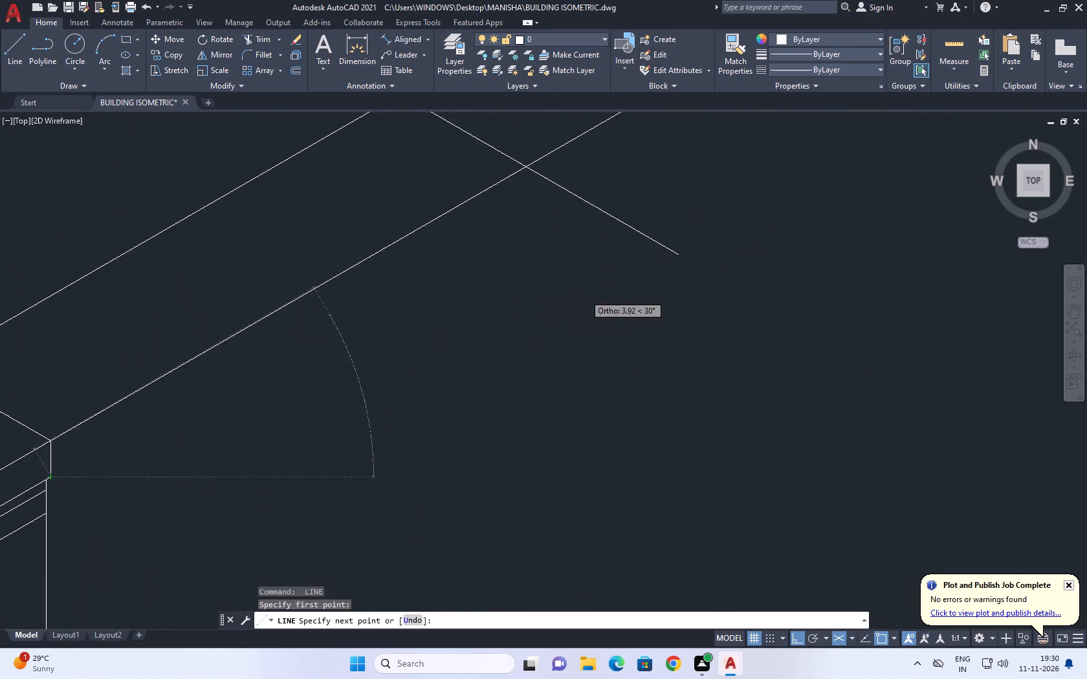
pyautogui.click(663, 197)
pyautogui.press('space')
# Draw a vertical line down from the intersection of the roof extension's top edge and end line, past its lower edge.
pyautogui.moveTo(612, 193); pyautogui.dragTo(641, 342, button='middle')
pyautogui.write('L')
pyautogui.press('space')
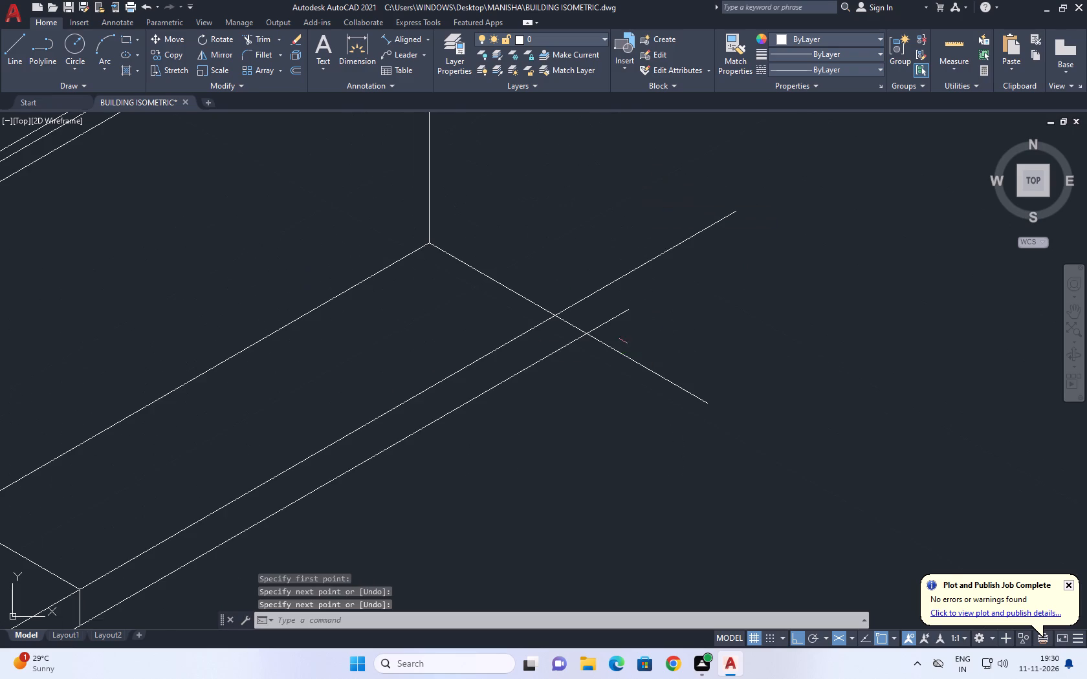
pyautogui.scroll(3, 581, 323)
pyautogui.click(480, 297)
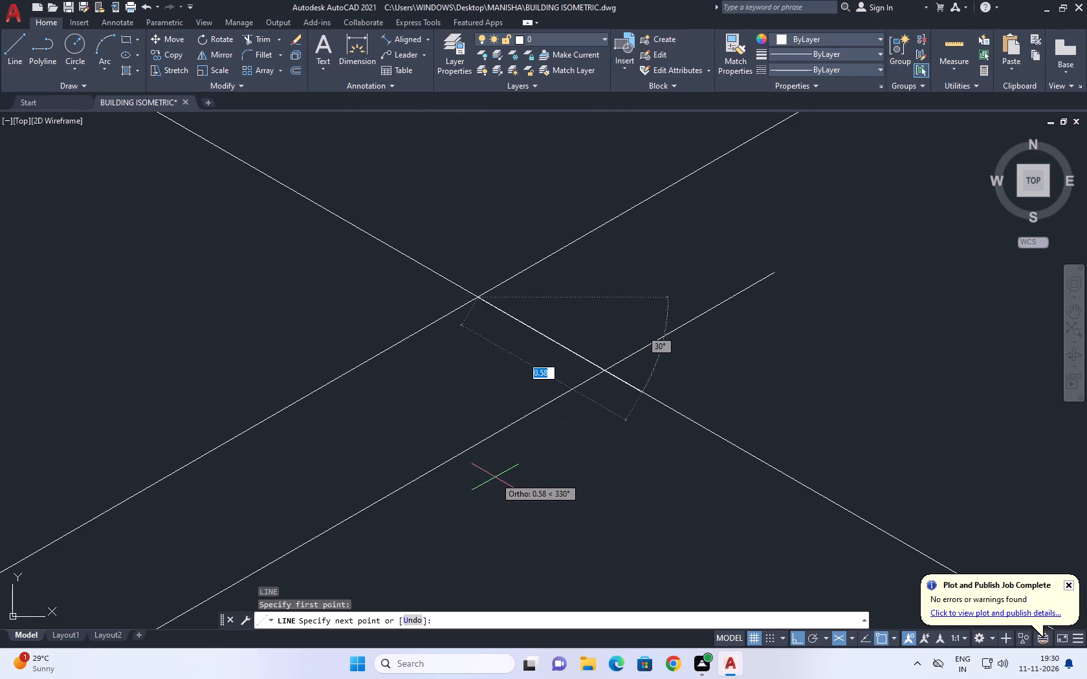
pyautogui.press('F5')
pyautogui.moveTo(492, 506); pyautogui.dragTo(496, 486)
pyautogui.press('space')
# Trim all line ends overshooting the roof extension's outer corner, including the tail of its vertical edge.
pyautogui.press('t')
pyautogui.write('R')
pyautogui.press('space')
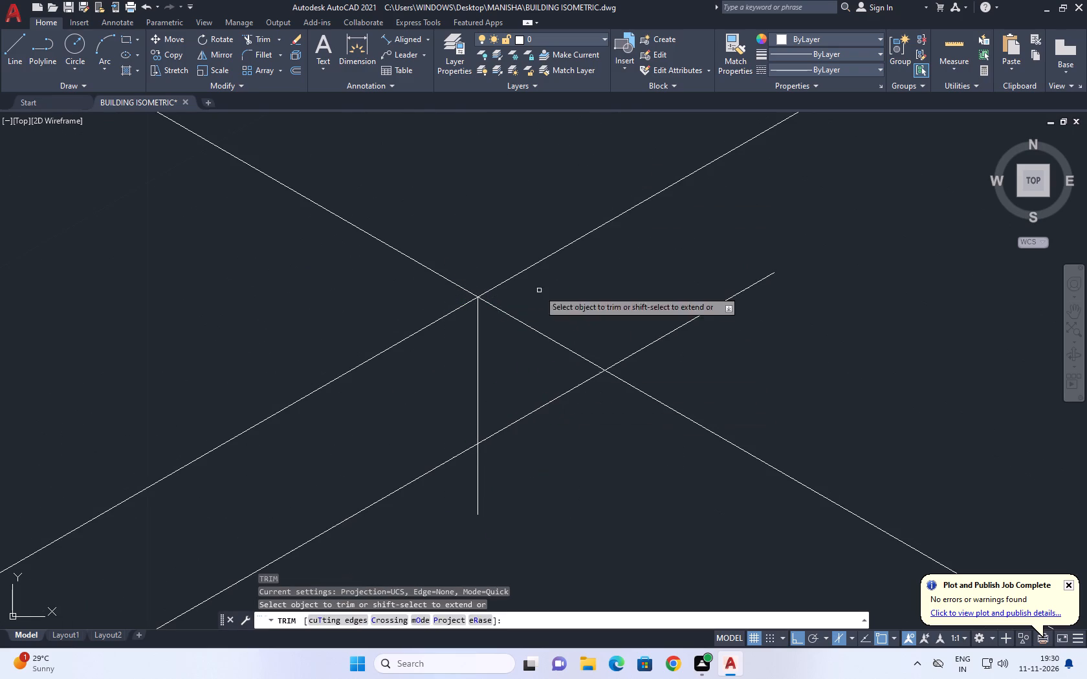
pyautogui.click(520, 228)
pyautogui.click(586, 460)
pyautogui.scroll(-2, 663, 335)
pyautogui.click(680, 299)
pyautogui.moveTo(680, 411); pyautogui.dragTo(675, 426)
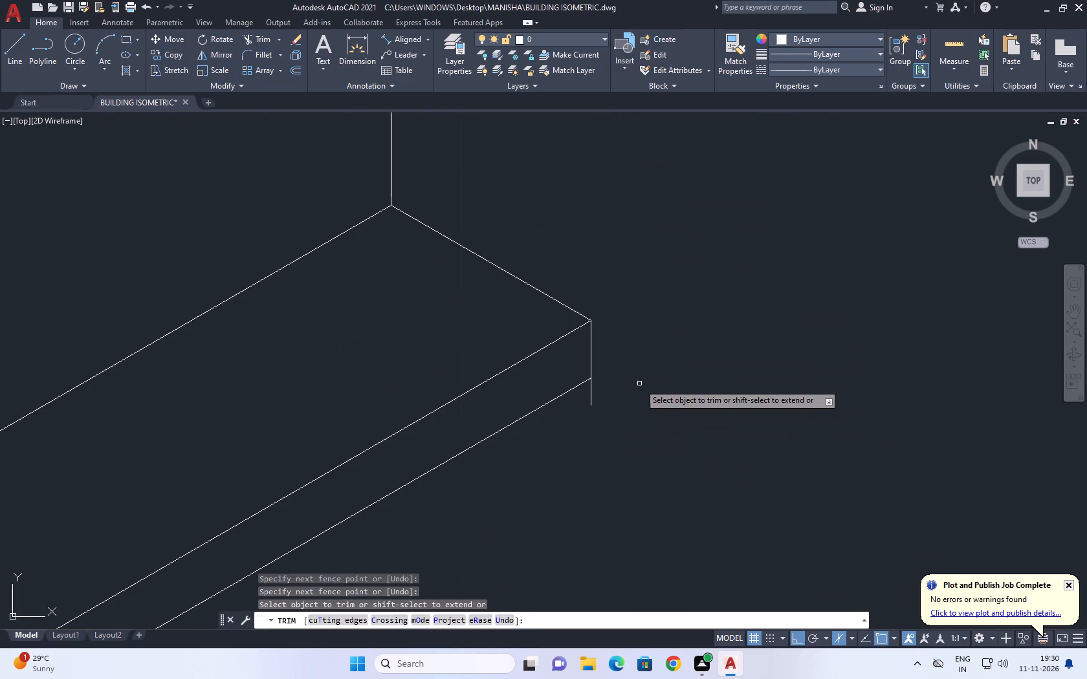
pyautogui.click(639, 383)
pyautogui.click(545, 406)
pyautogui.scroll(-4, 644, 378)
pyautogui.press('space')
# Copy the short vertical edge at the lower roof's far corner by 0.3 outward along the short-facade direction.
pyautogui.scroll(3, 533, 464)
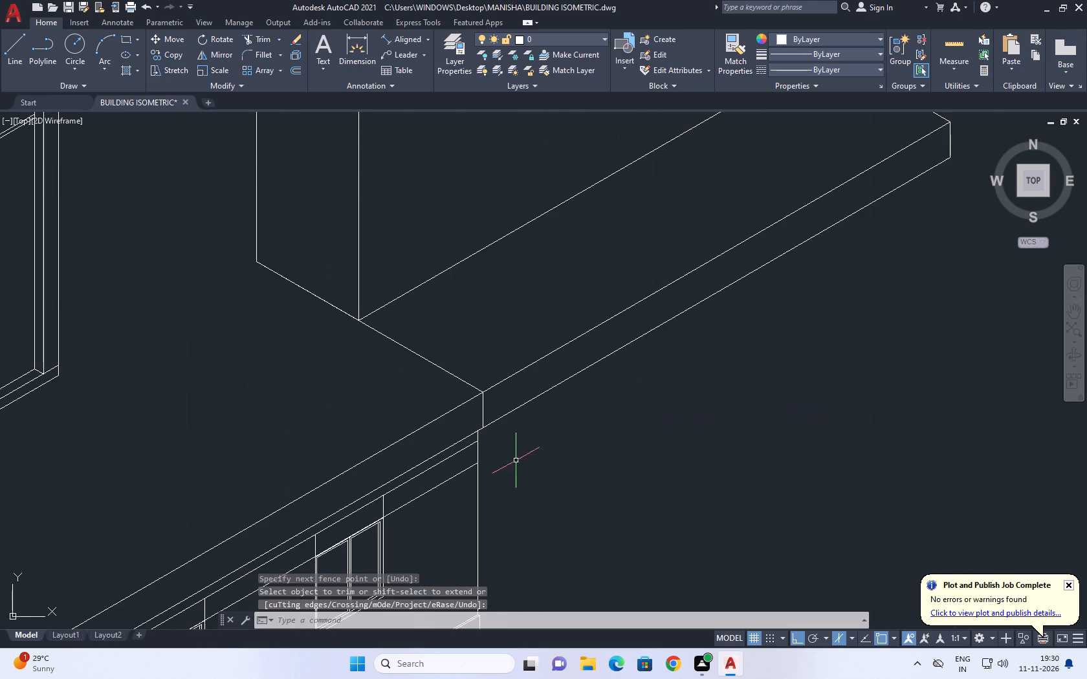
pyautogui.moveTo(511, 457); pyautogui.dragTo(554, 382, button='middle')
pyautogui.scroll(-2, 568, 369)
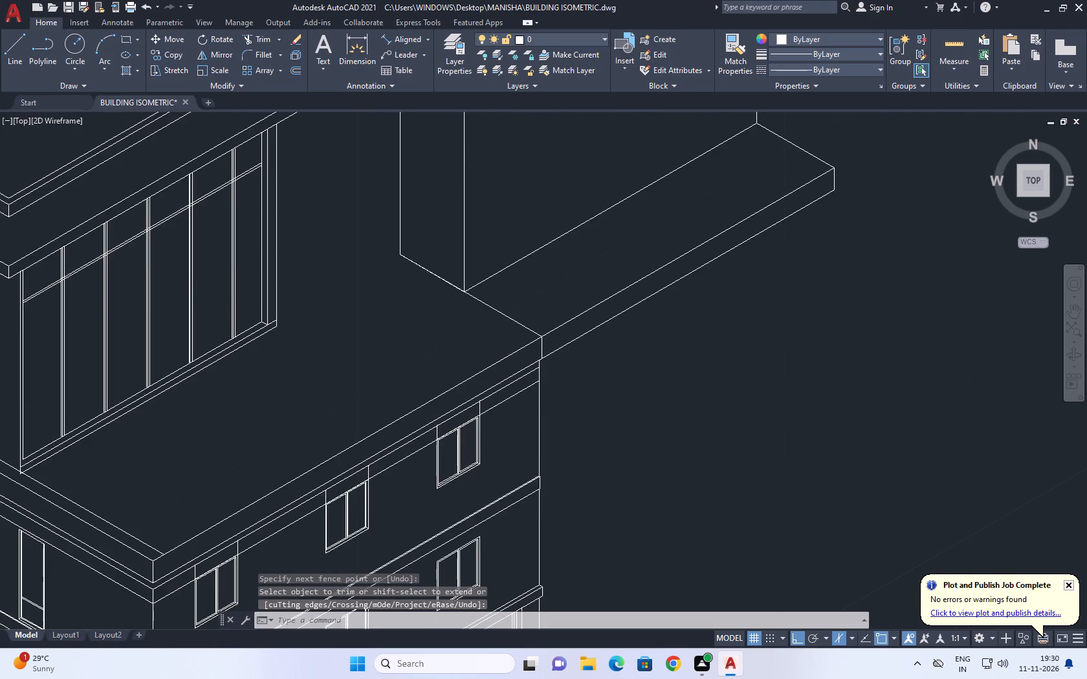
pyautogui.scroll(3, 547, 371)
pyautogui.click(558, 335)
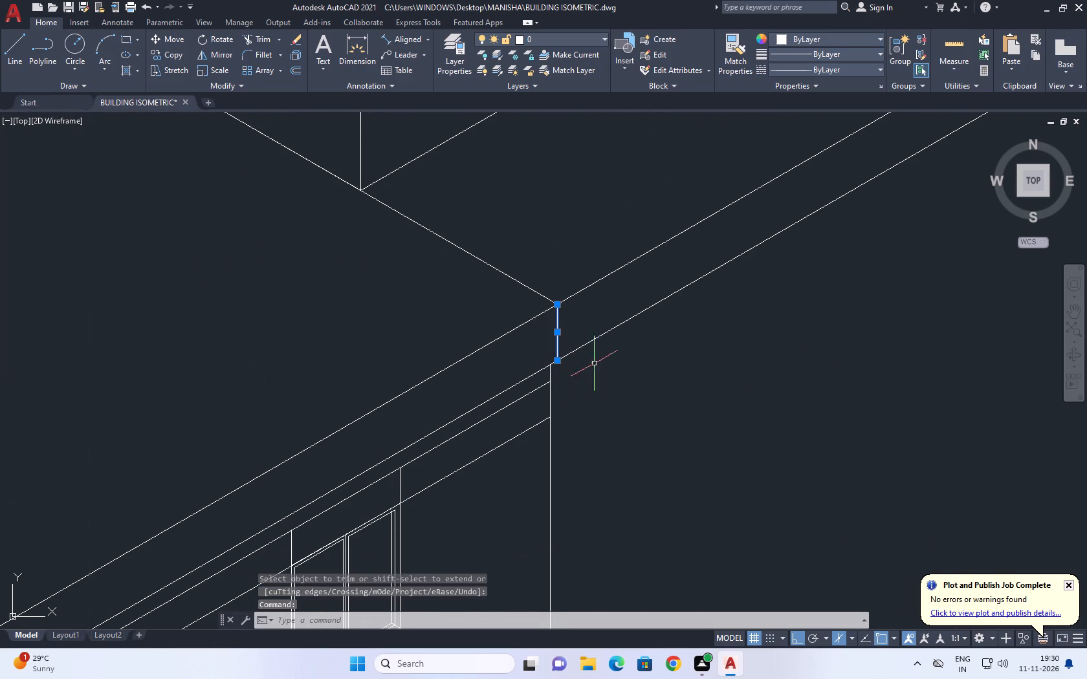
pyautogui.moveTo(648, 404); pyautogui.dragTo(659, 405, button='middle')
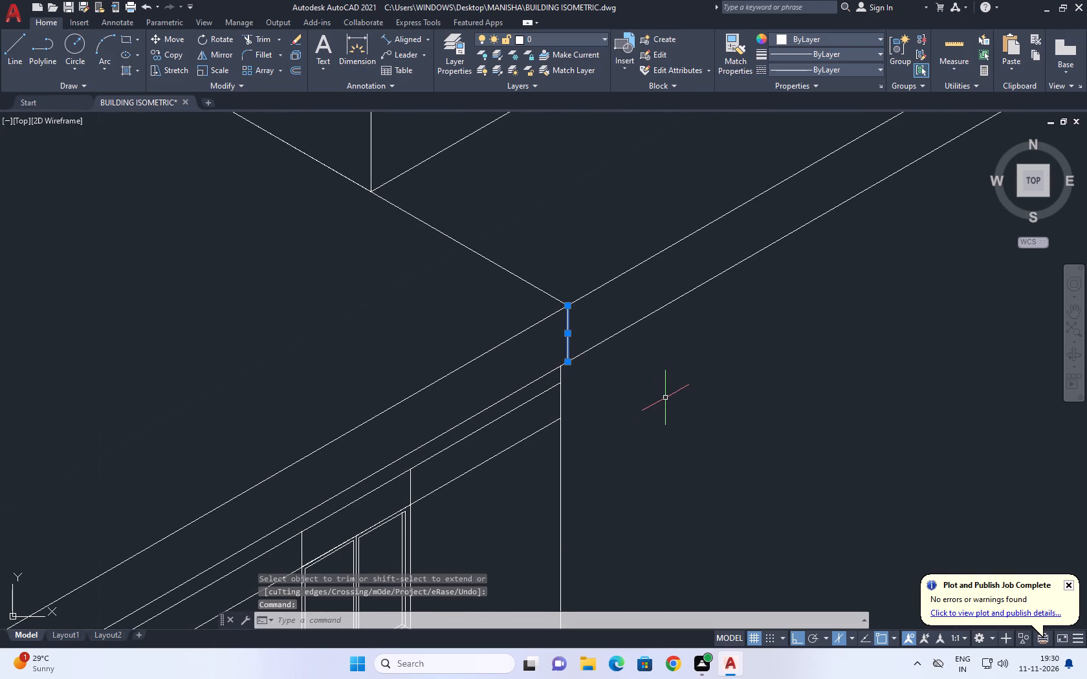
pyautogui.press('Escape')
pyautogui.click(571, 336)
pyautogui.click(564, 329)
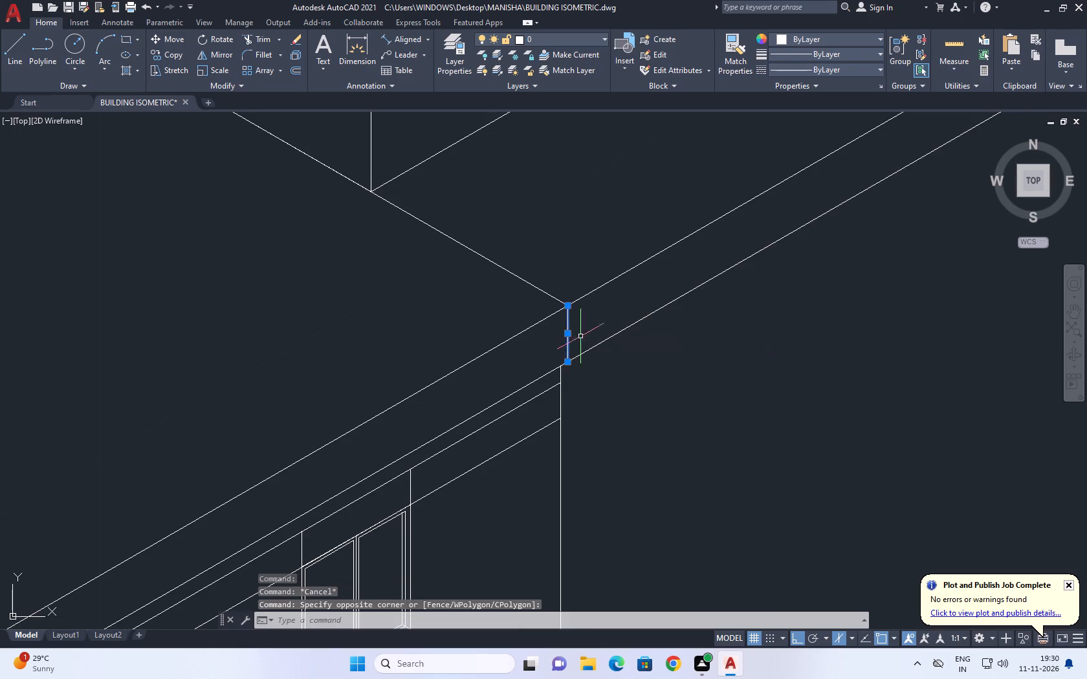
pyautogui.moveTo(584, 347); pyautogui.dragTo(589, 359, button='middle')
pyautogui.press('c')
pyautogui.write('O')
pyautogui.press('space')
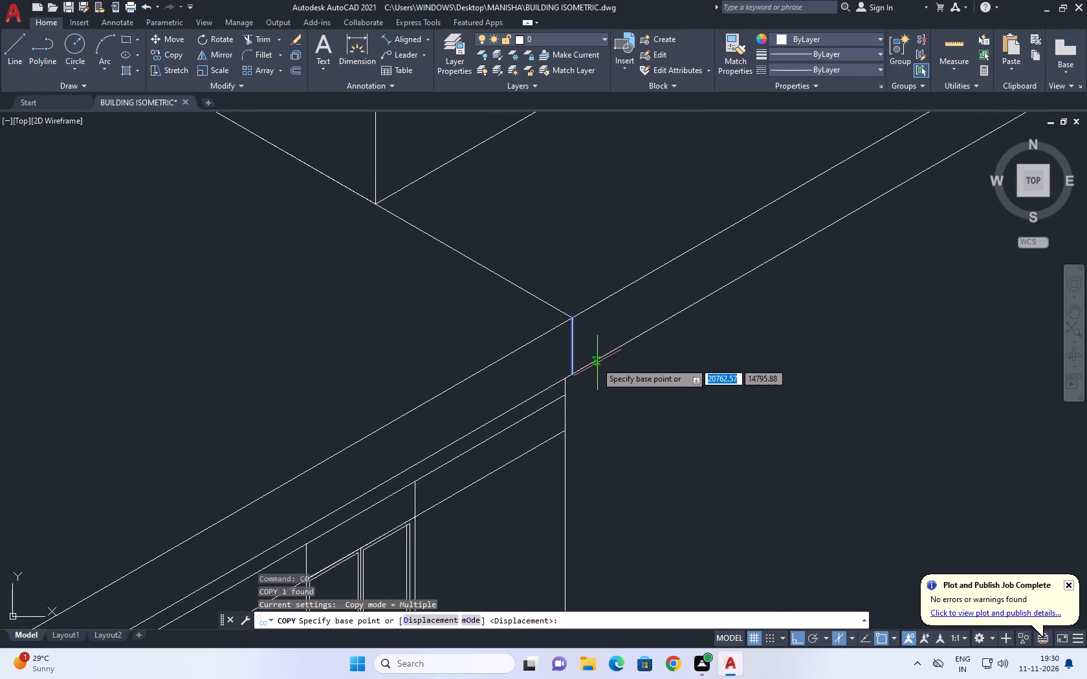
pyautogui.click(582, 349)
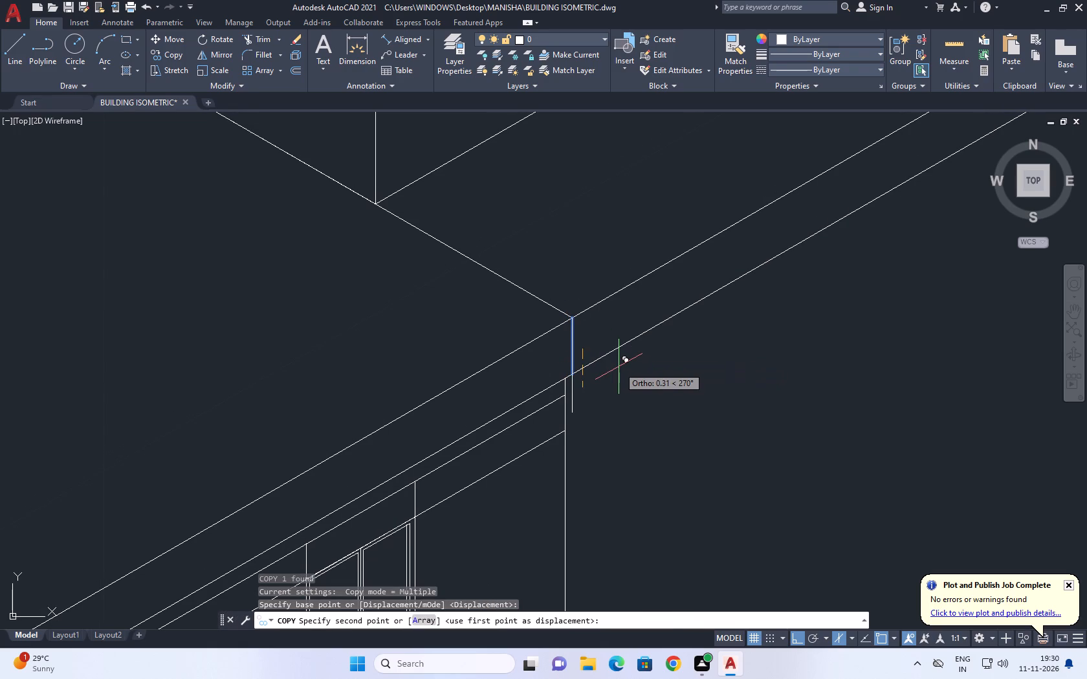
pyautogui.press('F5')
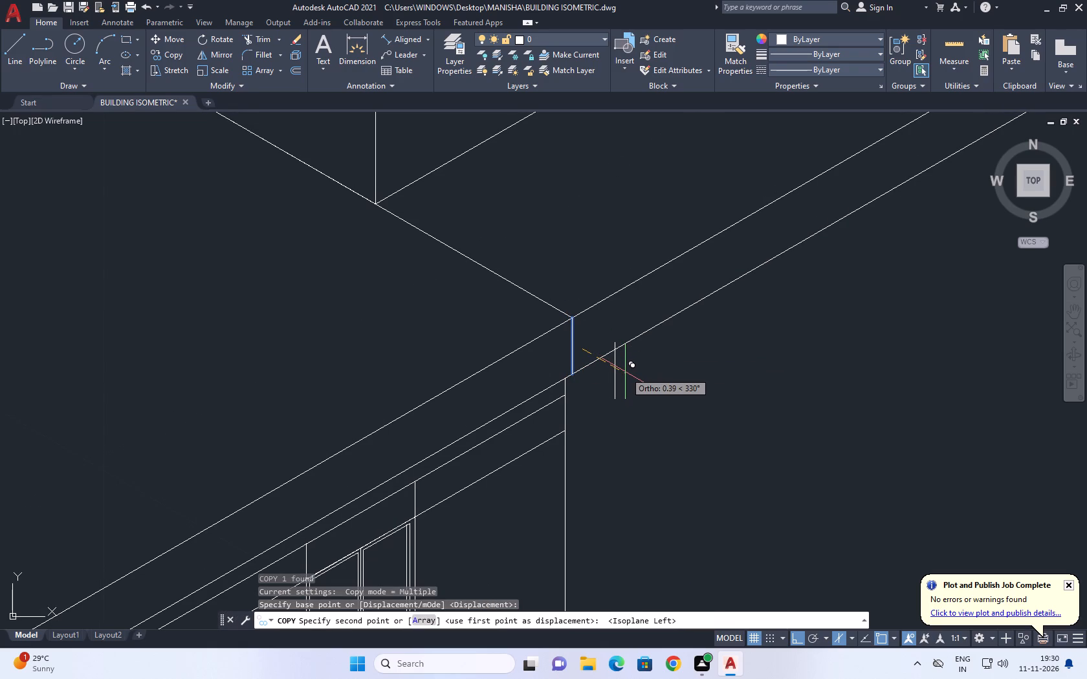
pyautogui.write('0.25')
pyautogui.press('Return')
pyautogui.moveTo(652, 432); pyautogui.dragTo(672, 438, button='middle')
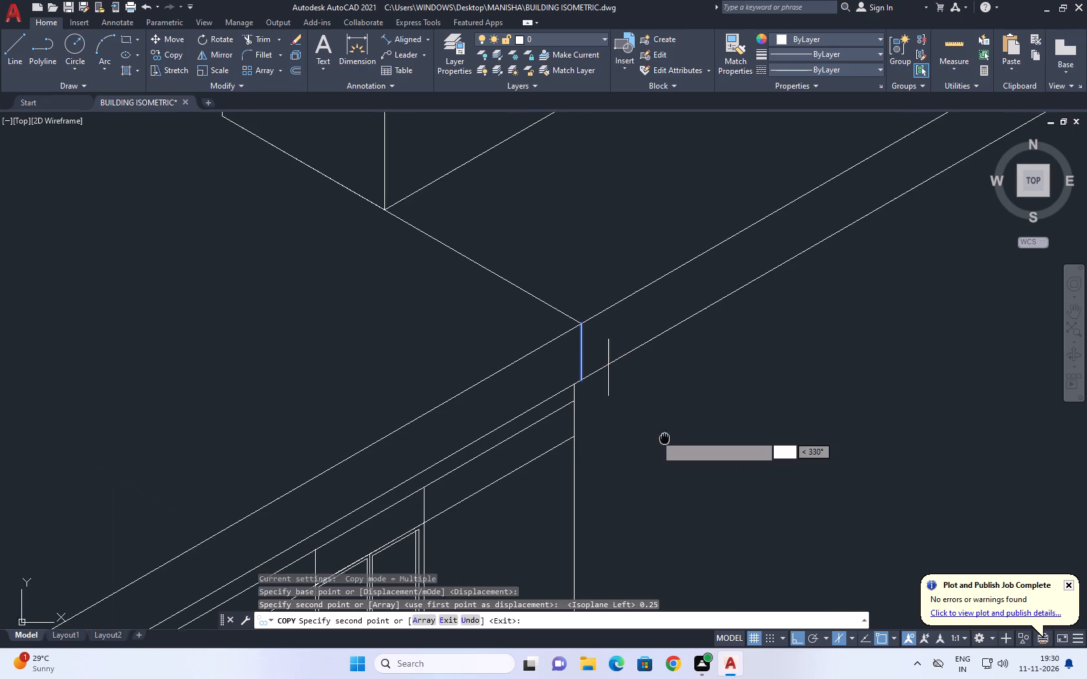
pyautogui.moveTo(672, 438); pyautogui.dragTo(703, 389, button='middle')
pyautogui.hotkey('ctrl', 'z')
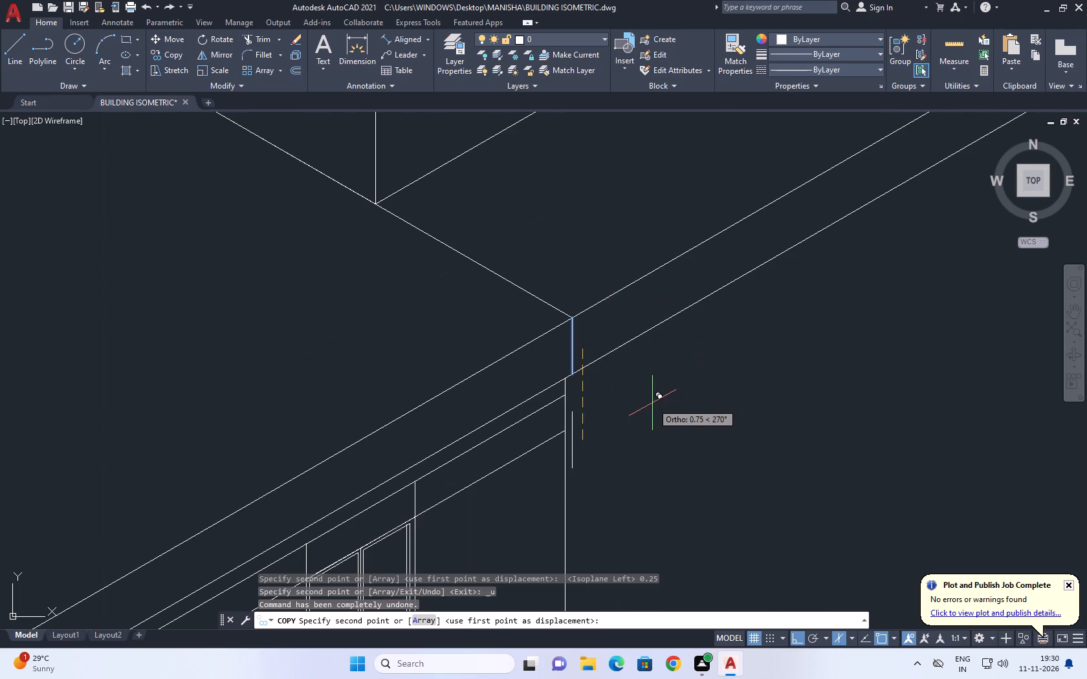
pyautogui.press('F5')
pyautogui.write('0.3')
pyautogui.press('Return')
pyautogui.press('Escape')
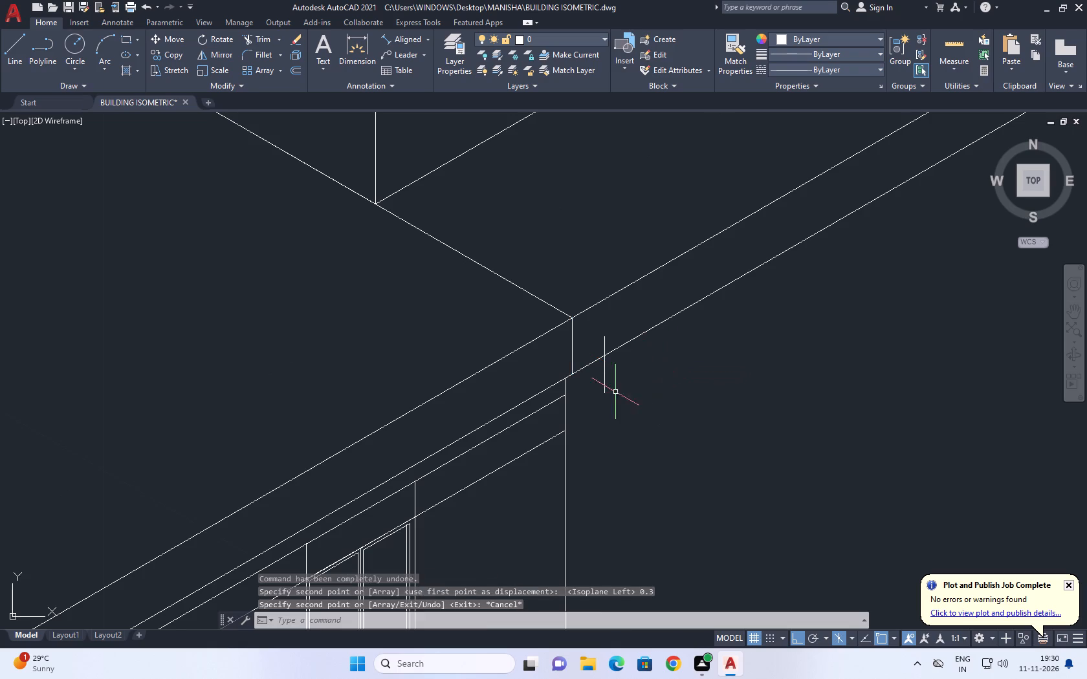
# Stretch the copied edge's bottom end straight down by about 4.7, alongside the long facade's far corner.
pyautogui.moveTo(618, 396); pyautogui.dragTo(666, 255, button='middle')
pyautogui.scroll(-4, 669, 248)
pyautogui.scroll(4, 667, 285)
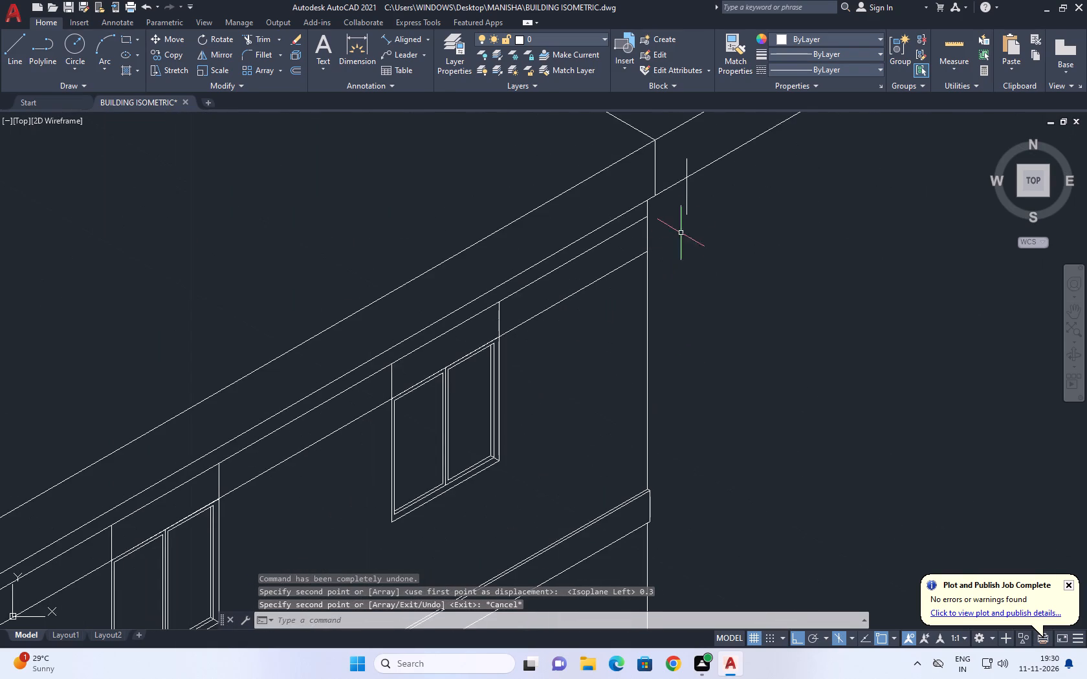
pyautogui.scroll(1, 692, 199)
pyautogui.click(692, 199)
pyautogui.click(677, 220)
pyautogui.click(683, 222)
pyautogui.scroll(-1, 688, 226)
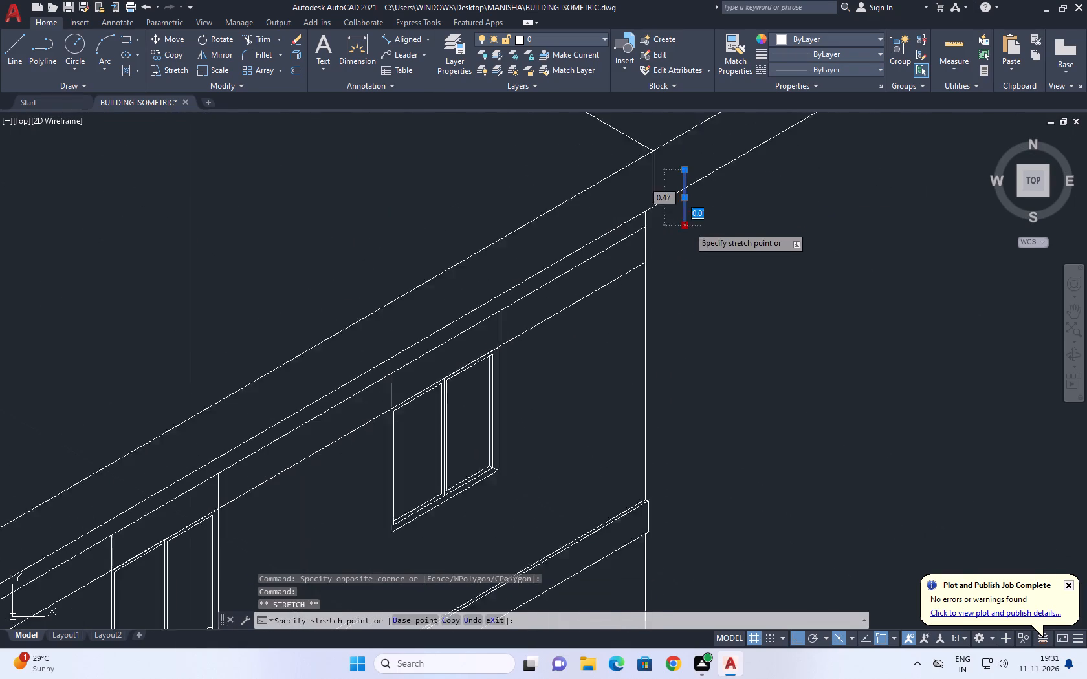
pyautogui.scroll(-1, 688, 226)
pyautogui.moveTo(703, 497); pyautogui.dragTo(681, 264, button='middle')
pyautogui.moveTo(690, 503); pyautogui.dragTo(668, 210, button='middle')
pyautogui.scroll(-1, 682, 248)
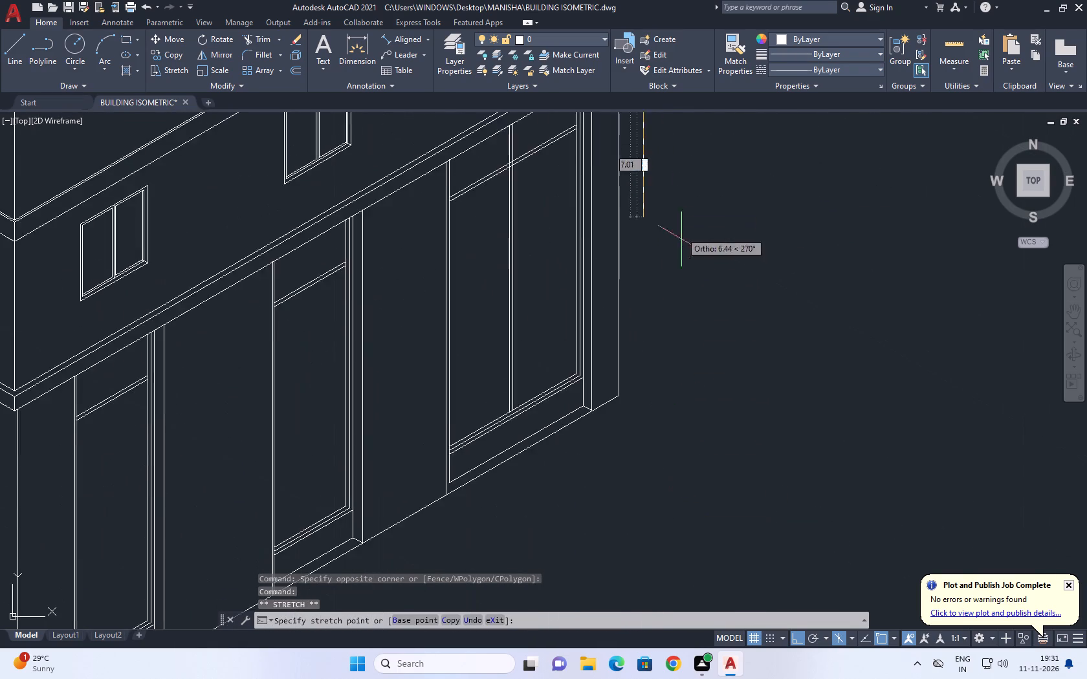
pyautogui.scroll(-1, 683, 270)
pyautogui.scroll(1, 681, 330)
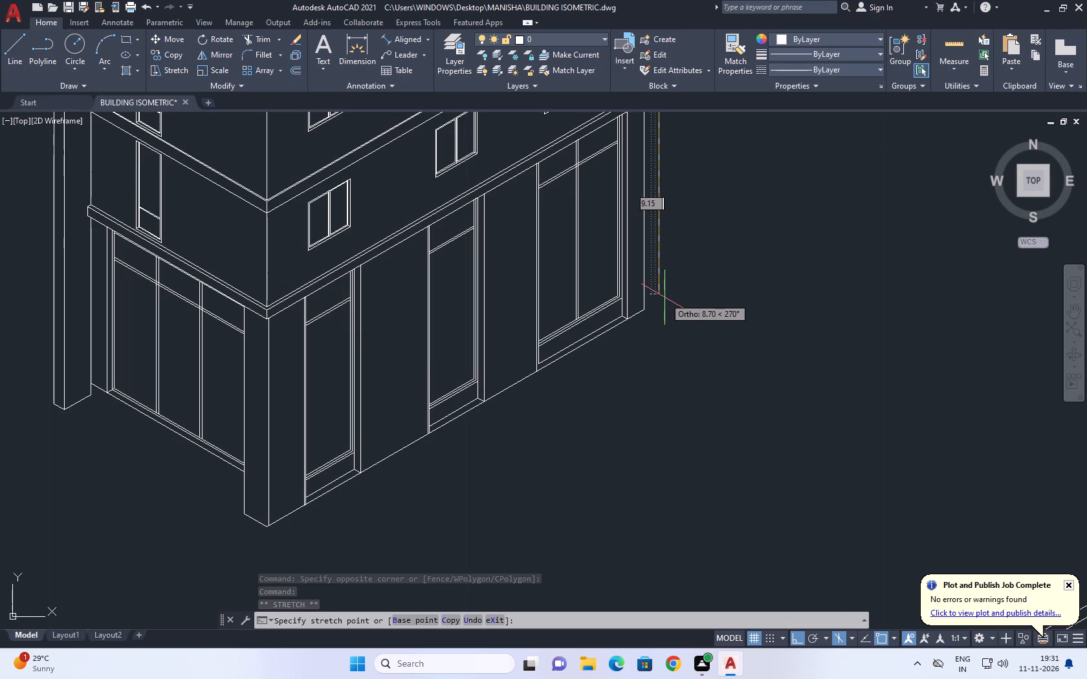
pyautogui.moveTo(653, 153); pyautogui.dragTo(663, 349, button='middle')
pyautogui.scroll(2, 660, 283)
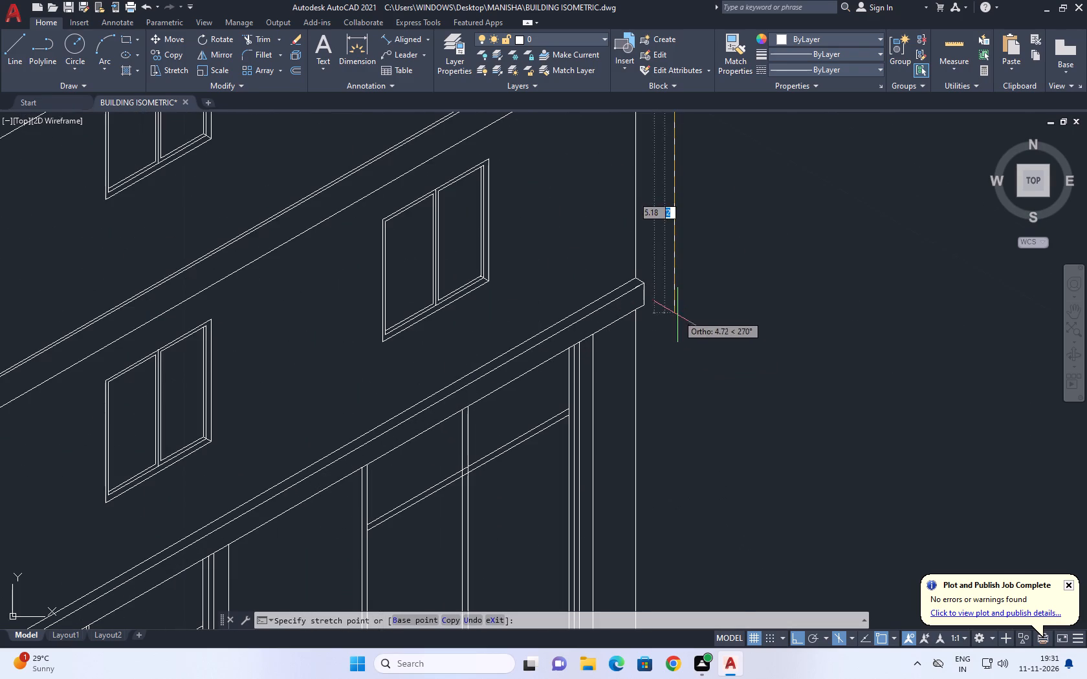
pyautogui.click(677, 315)
pyautogui.press('Escape')
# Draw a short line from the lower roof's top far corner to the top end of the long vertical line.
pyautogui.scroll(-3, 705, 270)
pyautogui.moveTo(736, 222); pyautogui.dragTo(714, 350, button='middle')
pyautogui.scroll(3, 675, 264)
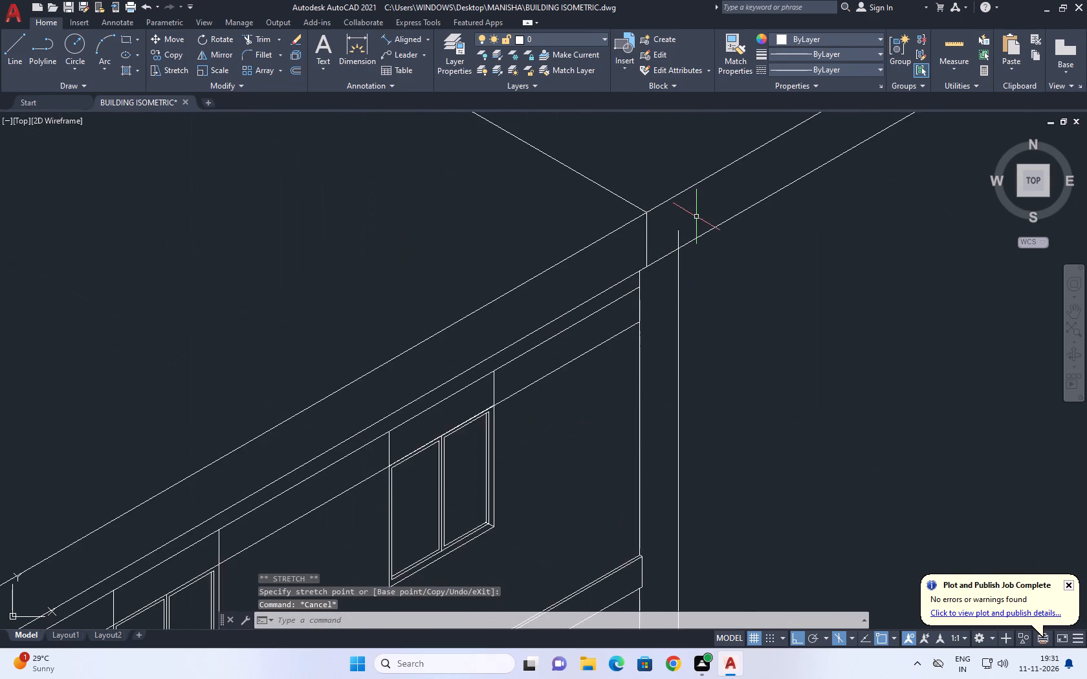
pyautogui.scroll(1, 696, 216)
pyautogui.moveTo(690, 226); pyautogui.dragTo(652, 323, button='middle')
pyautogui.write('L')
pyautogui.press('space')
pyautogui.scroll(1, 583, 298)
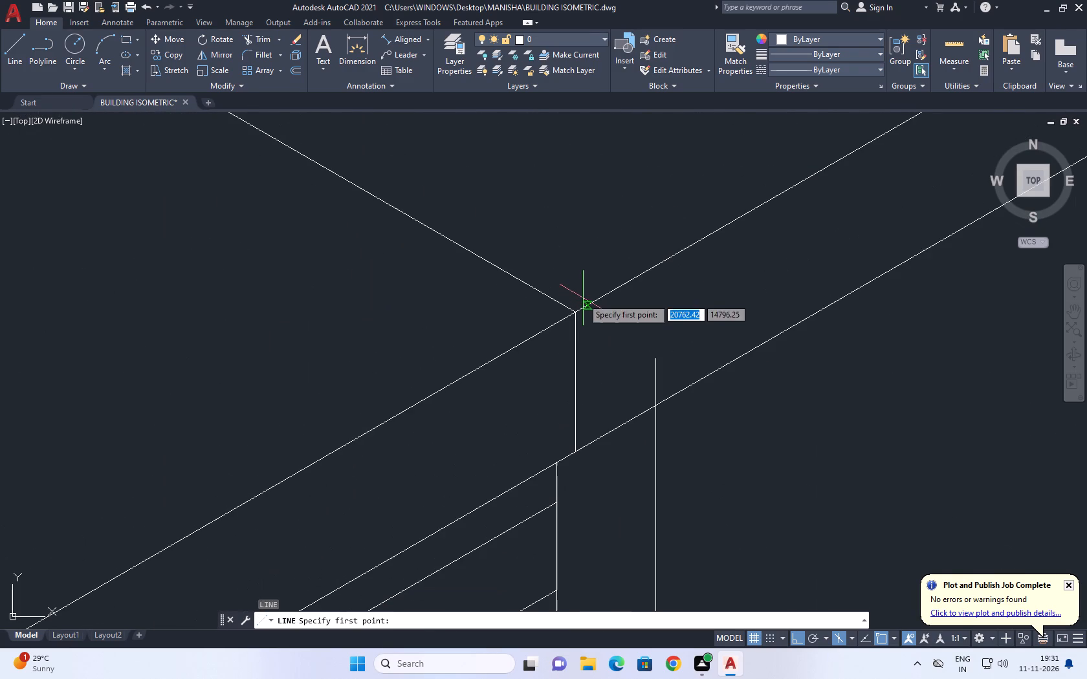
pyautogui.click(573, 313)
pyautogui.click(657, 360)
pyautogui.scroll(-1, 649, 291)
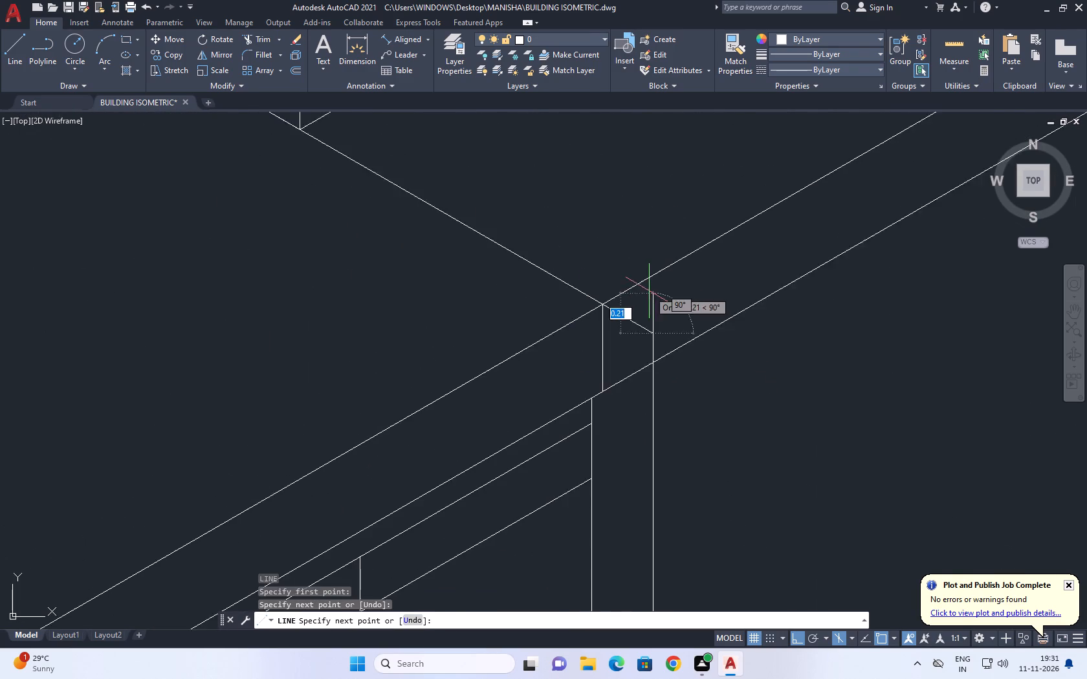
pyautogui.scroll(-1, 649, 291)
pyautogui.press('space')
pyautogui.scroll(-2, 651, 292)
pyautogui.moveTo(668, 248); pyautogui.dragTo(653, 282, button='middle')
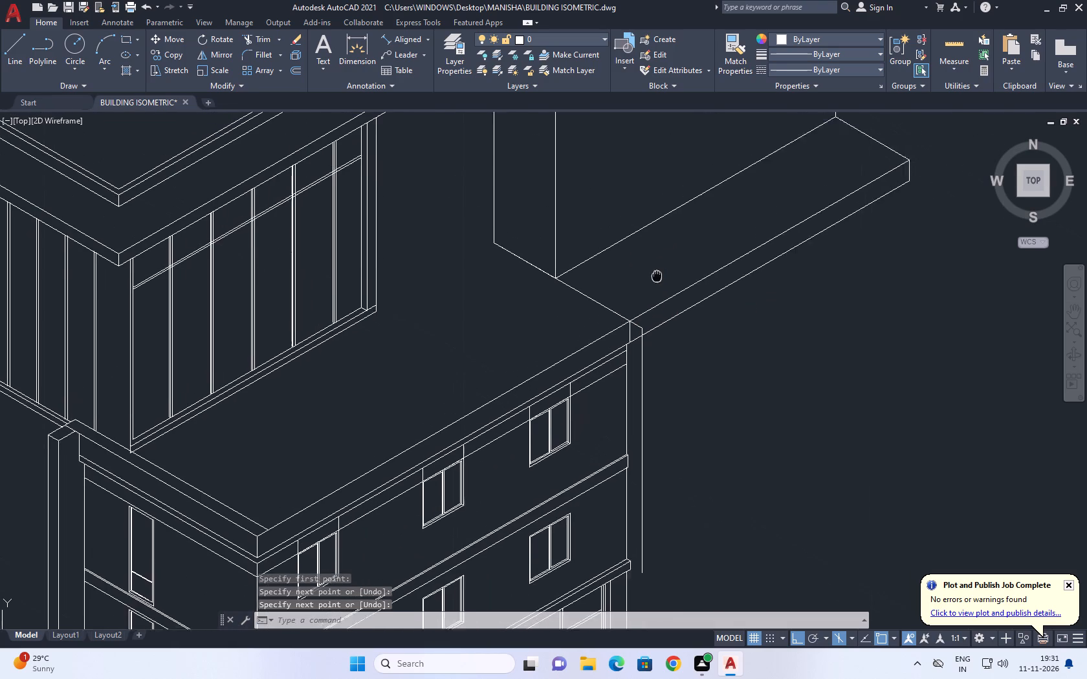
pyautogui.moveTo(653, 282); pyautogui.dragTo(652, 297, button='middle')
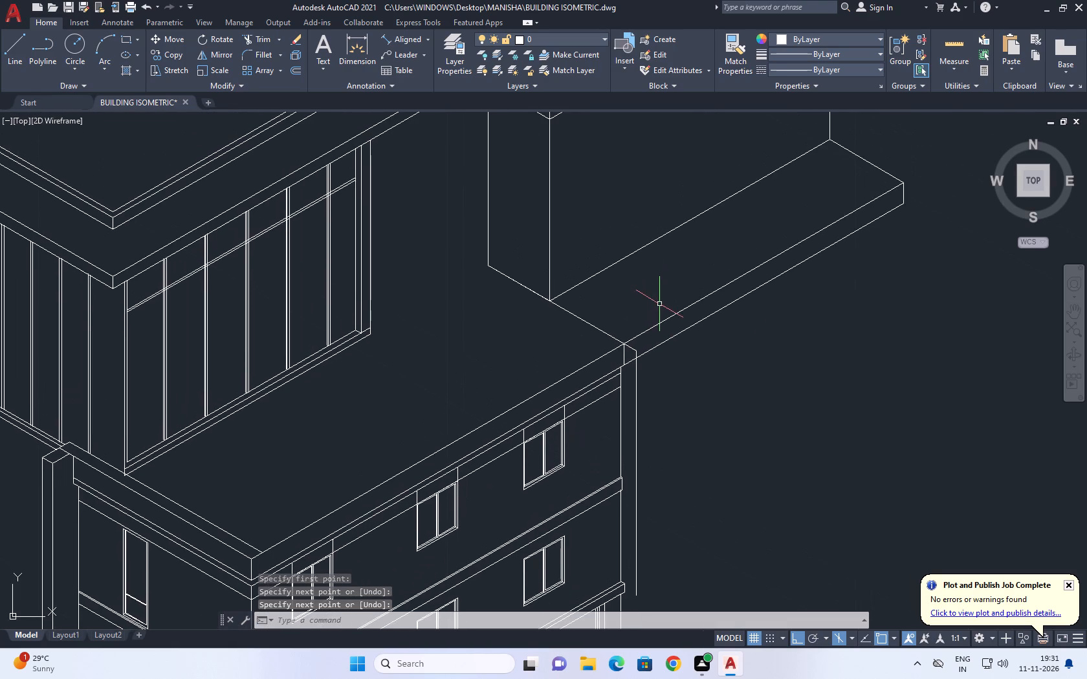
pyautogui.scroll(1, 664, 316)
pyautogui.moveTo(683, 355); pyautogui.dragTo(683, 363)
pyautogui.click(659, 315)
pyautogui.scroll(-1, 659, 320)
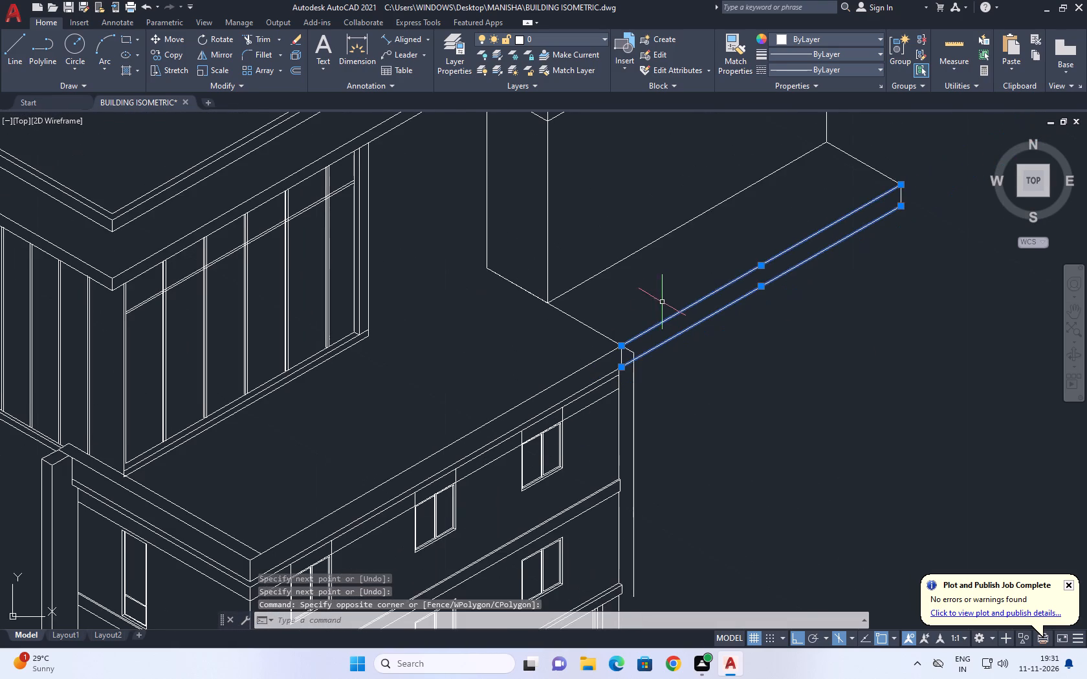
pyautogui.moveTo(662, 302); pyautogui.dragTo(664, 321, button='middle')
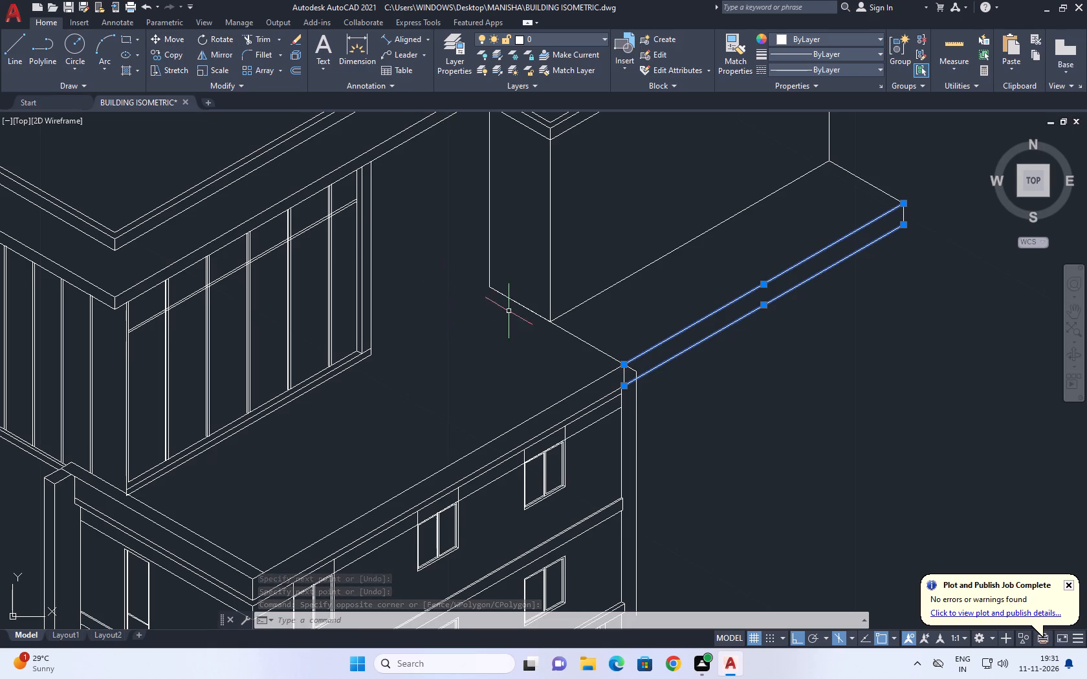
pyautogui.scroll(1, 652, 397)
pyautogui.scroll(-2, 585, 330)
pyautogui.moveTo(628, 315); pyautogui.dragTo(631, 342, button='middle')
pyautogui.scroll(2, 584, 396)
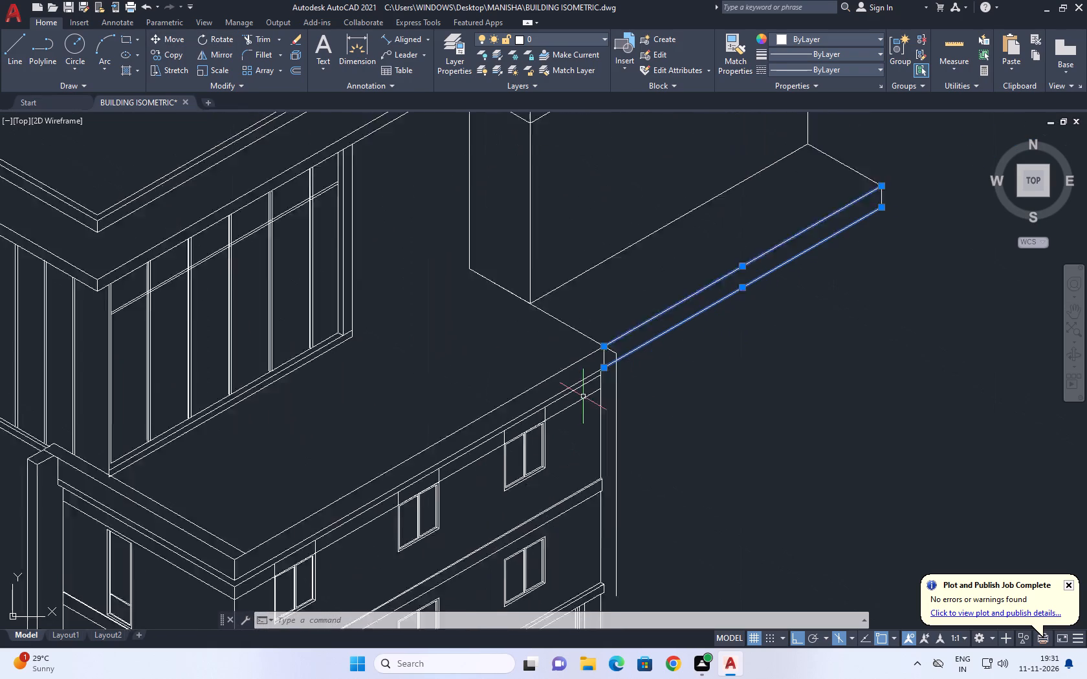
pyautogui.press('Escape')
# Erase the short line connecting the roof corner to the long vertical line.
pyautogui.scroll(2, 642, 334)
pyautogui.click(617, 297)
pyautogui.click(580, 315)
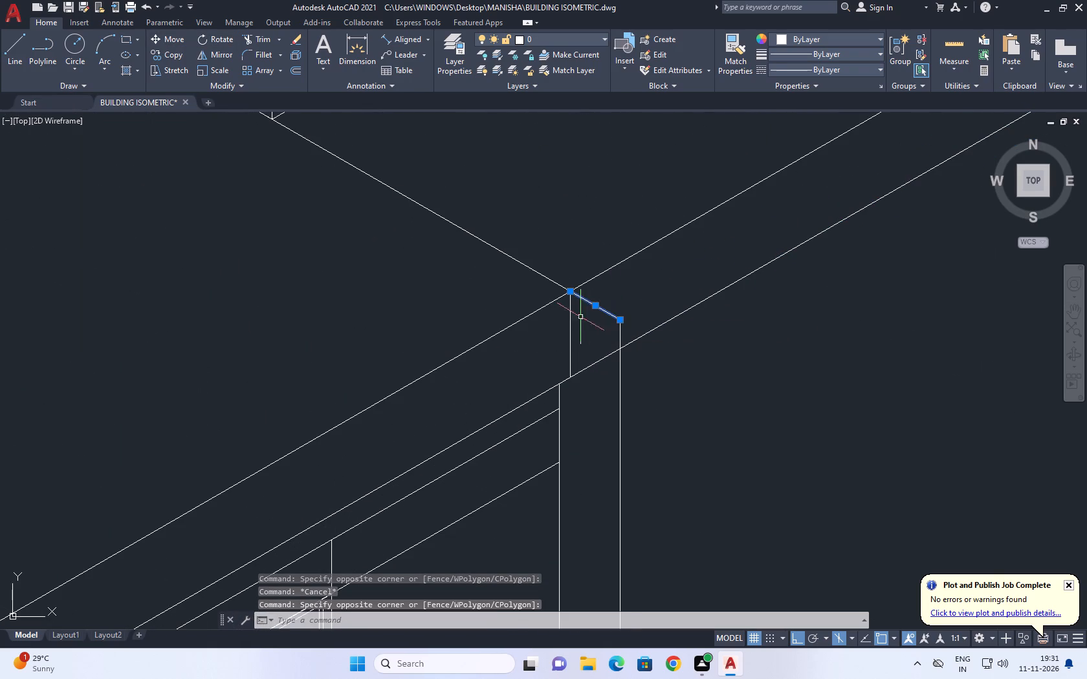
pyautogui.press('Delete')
# Draw a line from the lower roof's top far corner along the short-facade direction, past the roof extension's lower edge.
pyautogui.press('l')
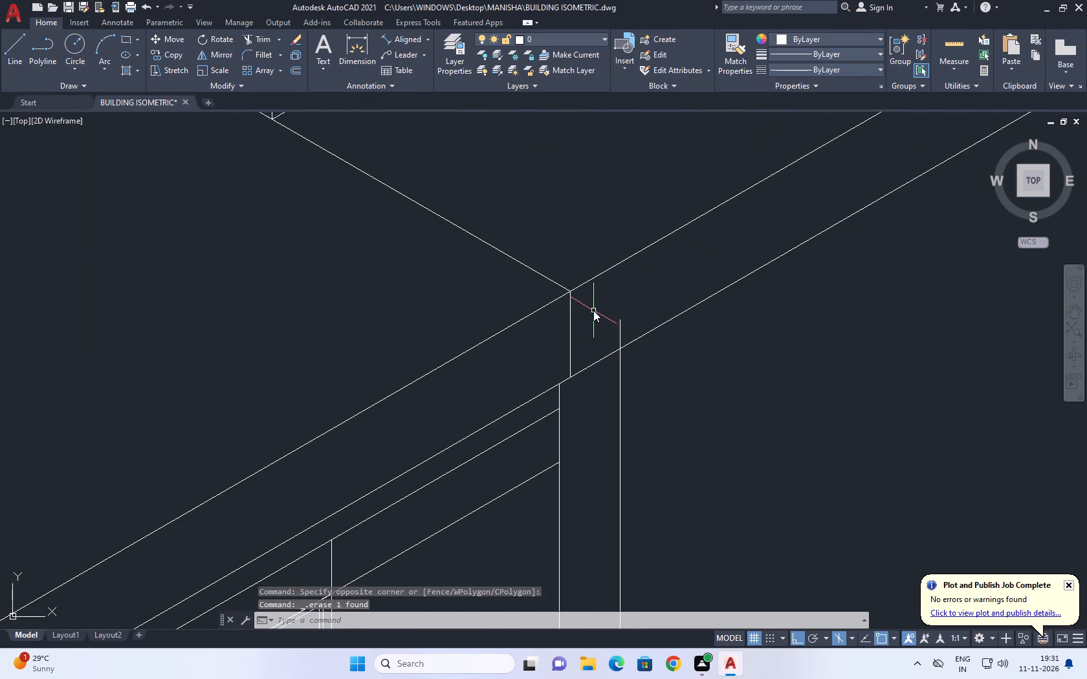
pyautogui.press('space')
pyautogui.scroll(1, 582, 297)
pyautogui.click(563, 290)
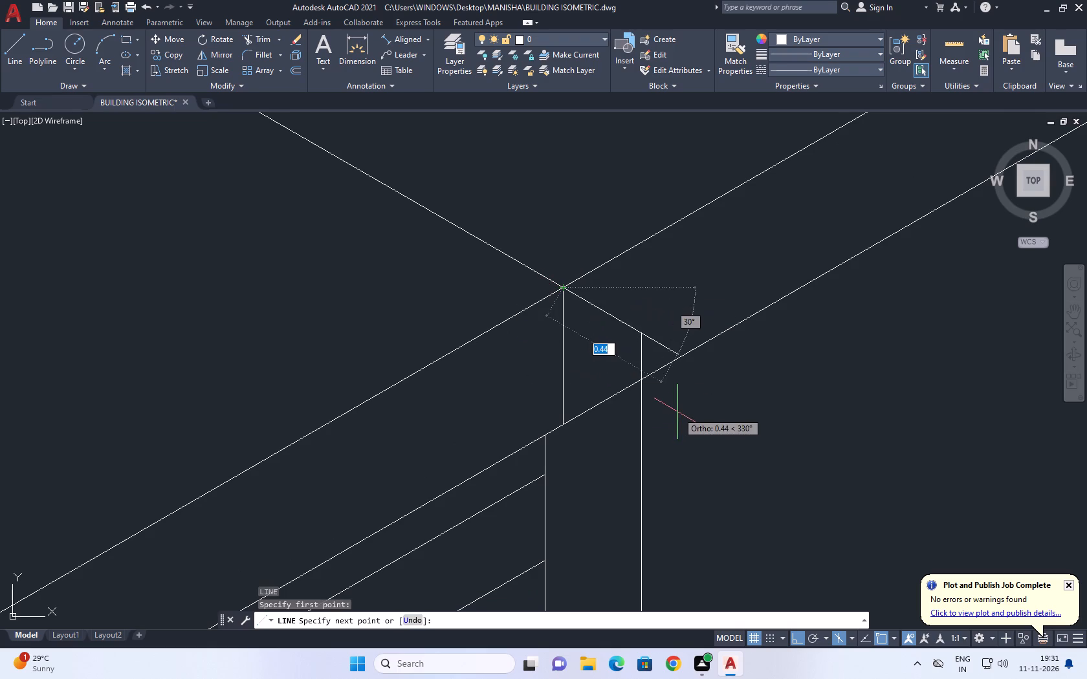
pyautogui.click(714, 416)
pyautogui.press('Escape')
# Move the long vertical line by its top end to where the new line crosses the roof extension's lower edge.
pyautogui.click(641, 352)
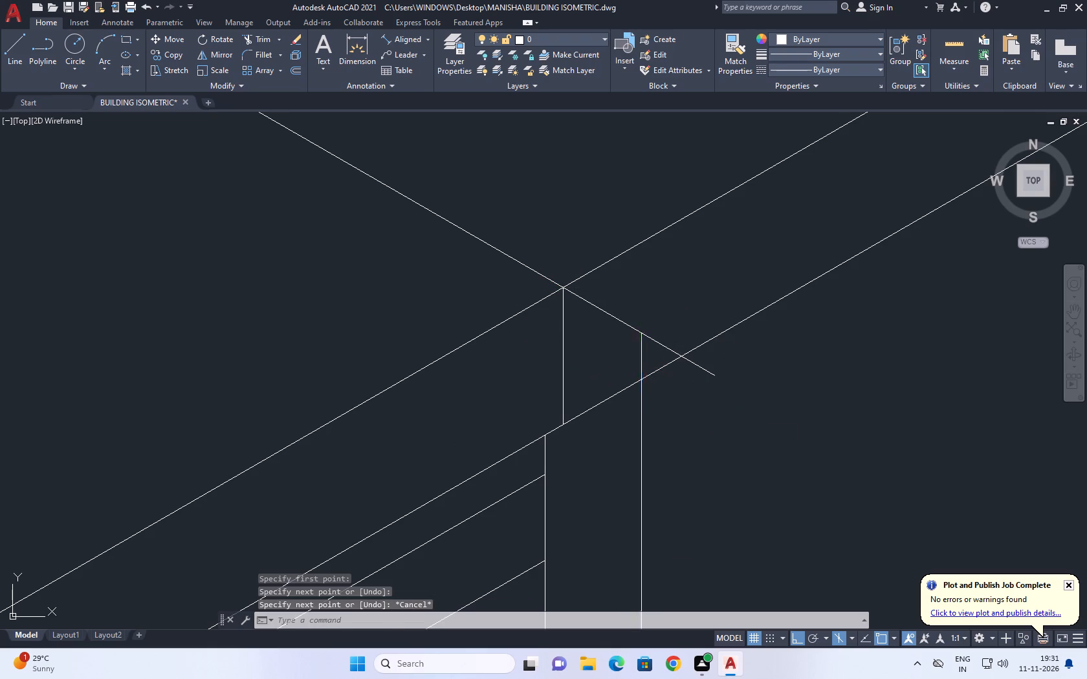
pyautogui.moveTo(782, 426); pyautogui.dragTo(708, 358, button='middle')
pyautogui.write('M')
pyautogui.press('space')
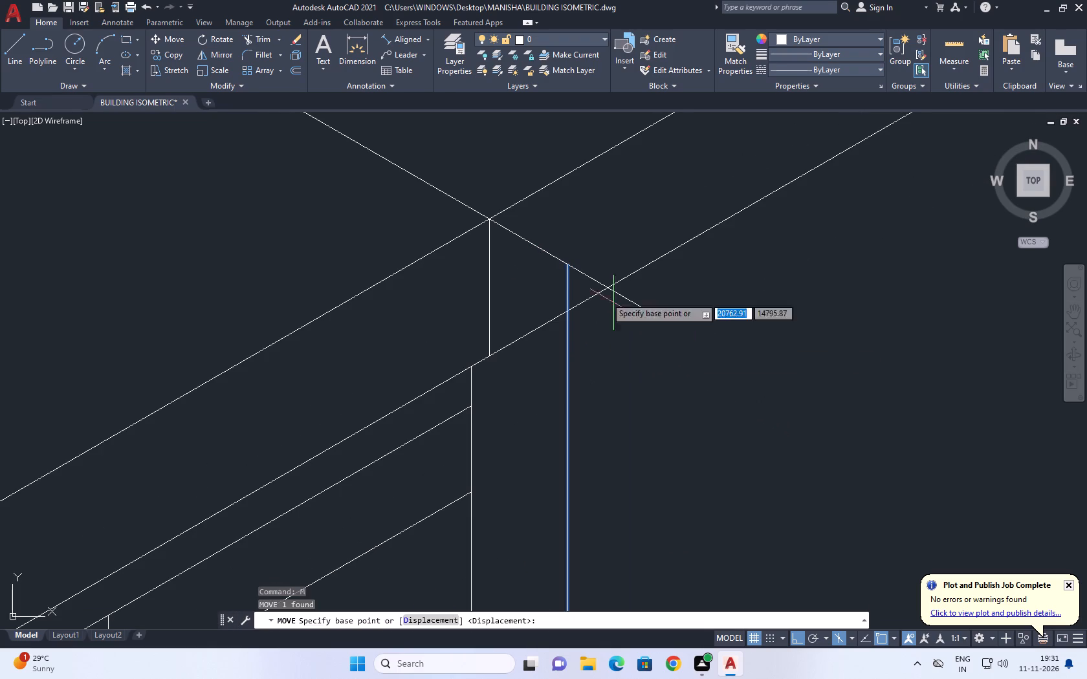
pyautogui.click(565, 263)
pyautogui.click(604, 287)
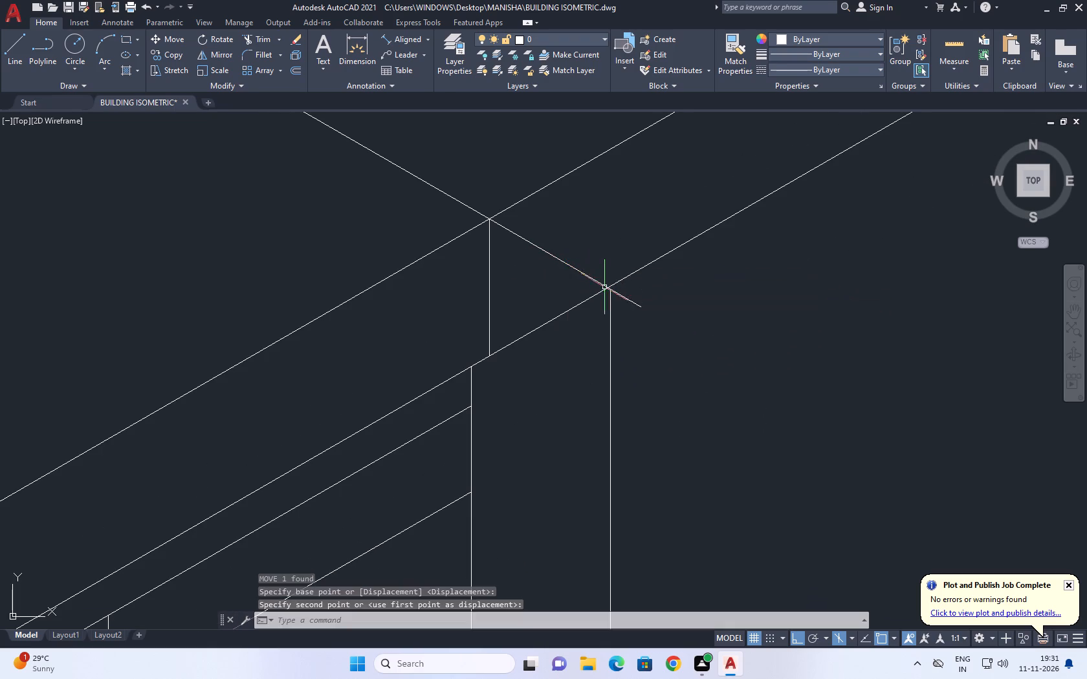
# Move the long vertical line again, placing its top end exactly on the intersection with the extension's lower edge.
pyautogui.scroll(-4, 611, 242)
pyautogui.scroll(2, 621, 269)
pyautogui.click(626, 292)
pyautogui.click(582, 270)
pyautogui.moveTo(606, 278); pyautogui.dragTo(629, 334, button='middle')
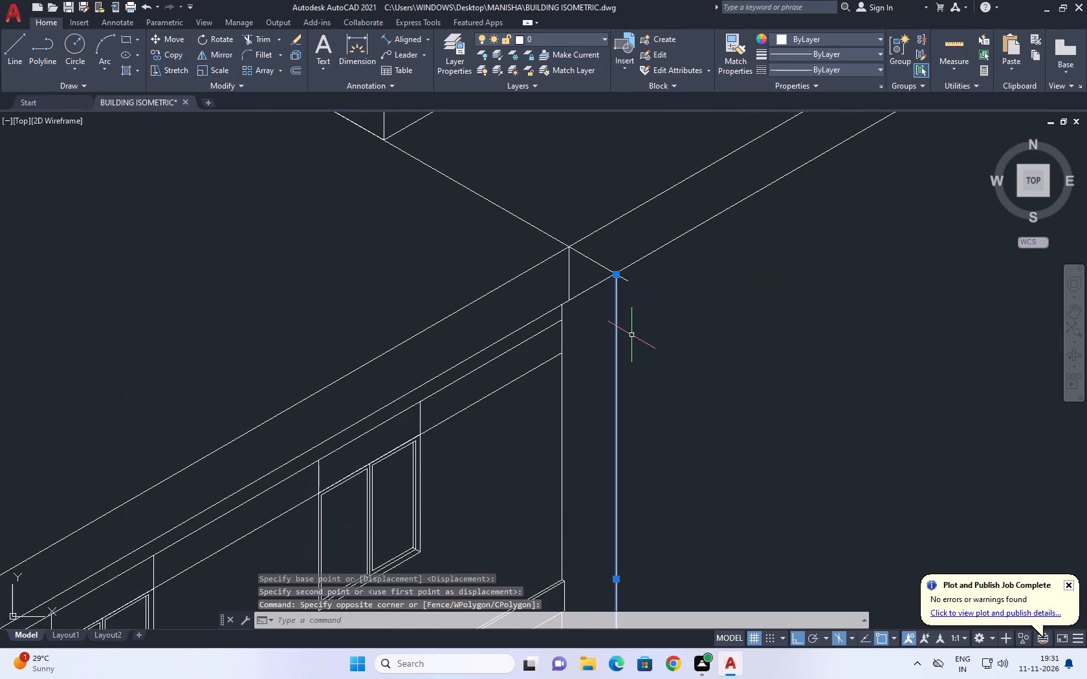
pyautogui.press('m')
pyautogui.press('space')
pyautogui.scroll(4, 608, 275)
pyautogui.click(635, 297)
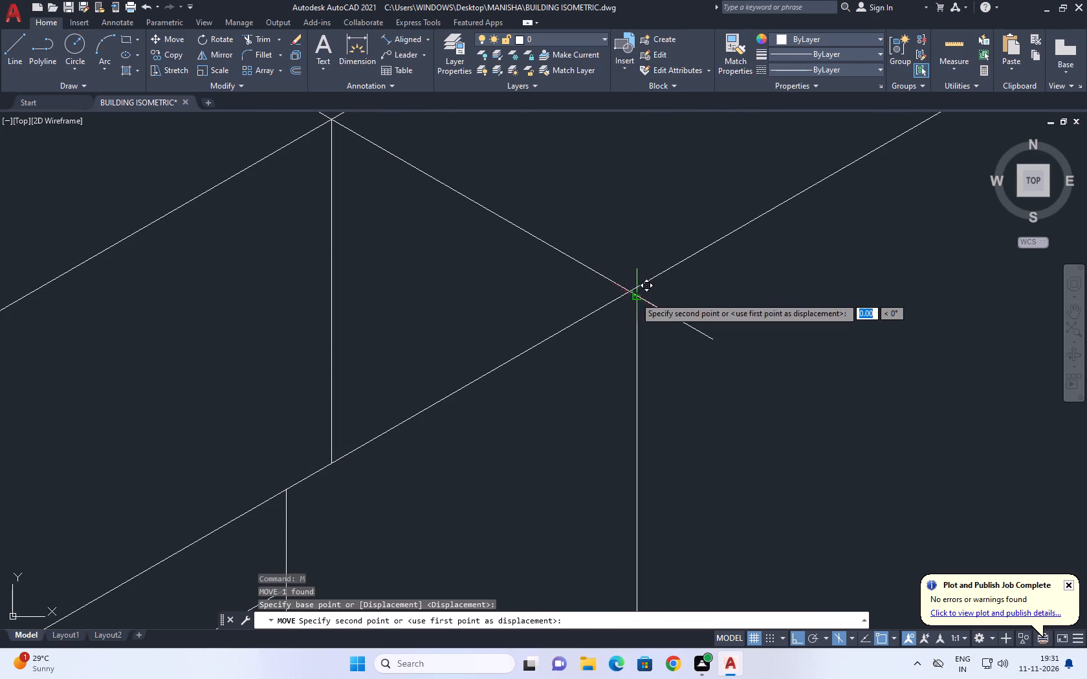
pyautogui.click(625, 292)
# Trim the extension's lower edge between the roof corner and the long vertical line, plus the short sloping line's overshooting end.
pyautogui.scroll(-3, 671, 314)
pyautogui.moveTo(639, 329); pyautogui.dragTo(650, 309, button='middle')
pyautogui.write('TR')
pyautogui.press('space')
pyautogui.click(640, 305)
pyautogui.click(641, 347)
pyautogui.scroll(-1, 637, 305)
pyautogui.scroll(1, 674, 307)
pyautogui.click(671, 297)
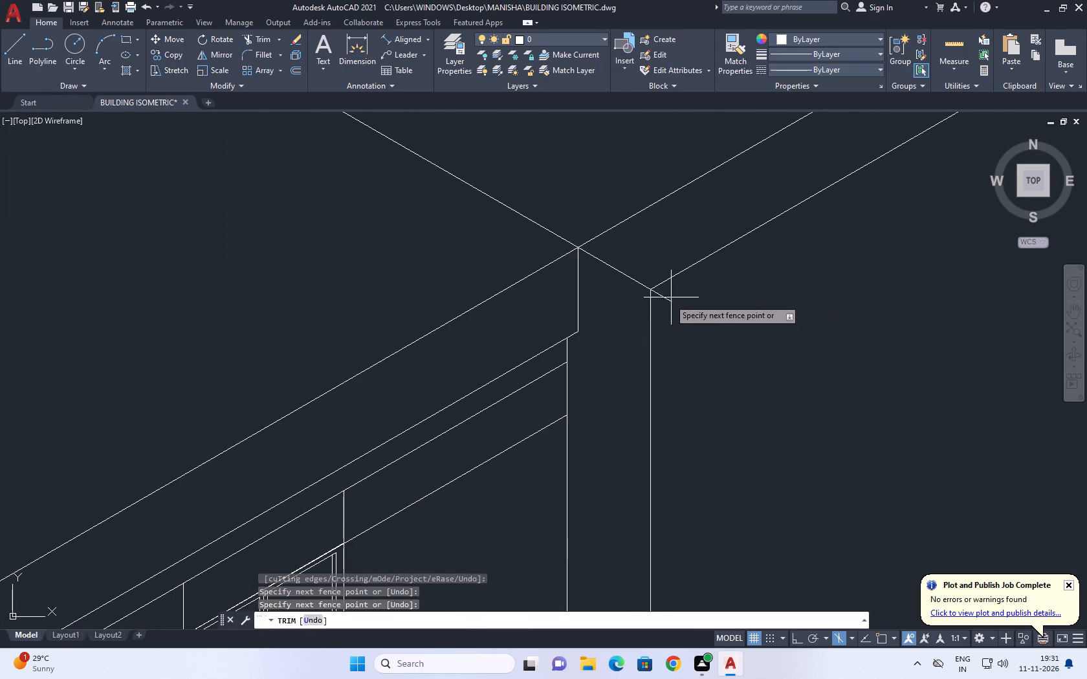
pyautogui.click(664, 310)
pyautogui.scroll(-5, 674, 305)
pyautogui.middleClick(710, 407)
pyautogui.press('space')
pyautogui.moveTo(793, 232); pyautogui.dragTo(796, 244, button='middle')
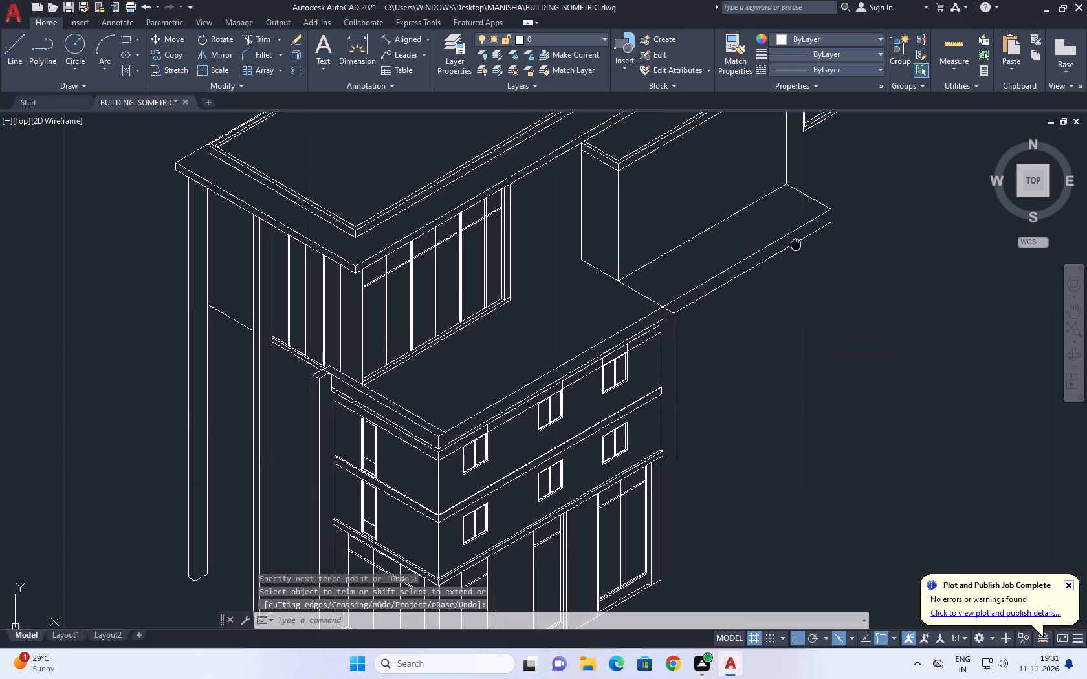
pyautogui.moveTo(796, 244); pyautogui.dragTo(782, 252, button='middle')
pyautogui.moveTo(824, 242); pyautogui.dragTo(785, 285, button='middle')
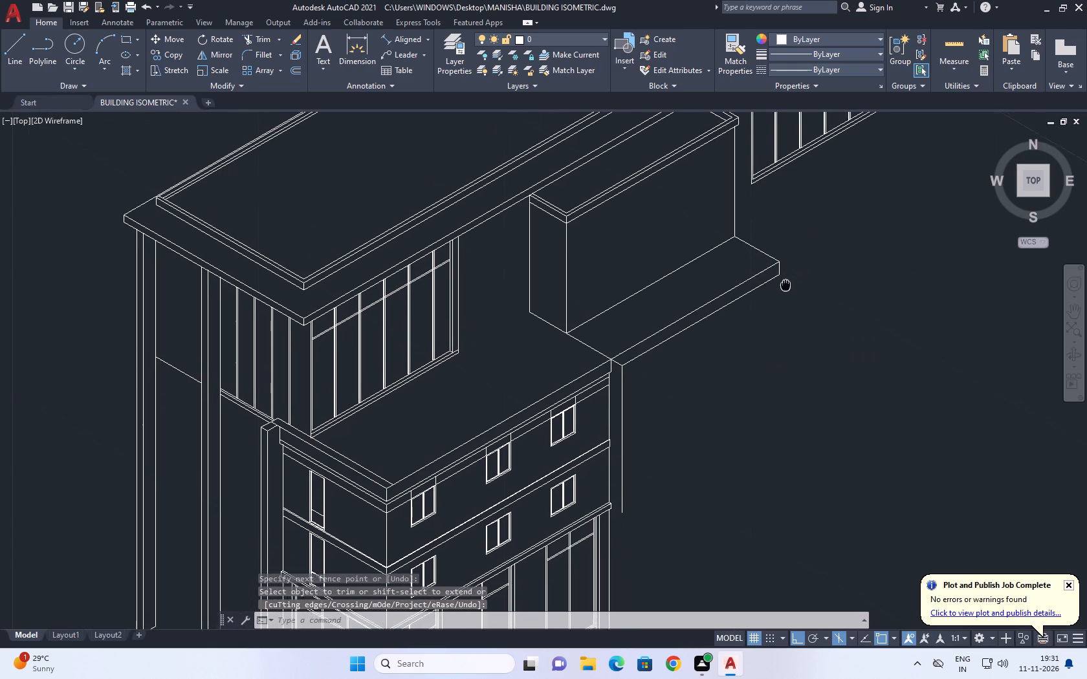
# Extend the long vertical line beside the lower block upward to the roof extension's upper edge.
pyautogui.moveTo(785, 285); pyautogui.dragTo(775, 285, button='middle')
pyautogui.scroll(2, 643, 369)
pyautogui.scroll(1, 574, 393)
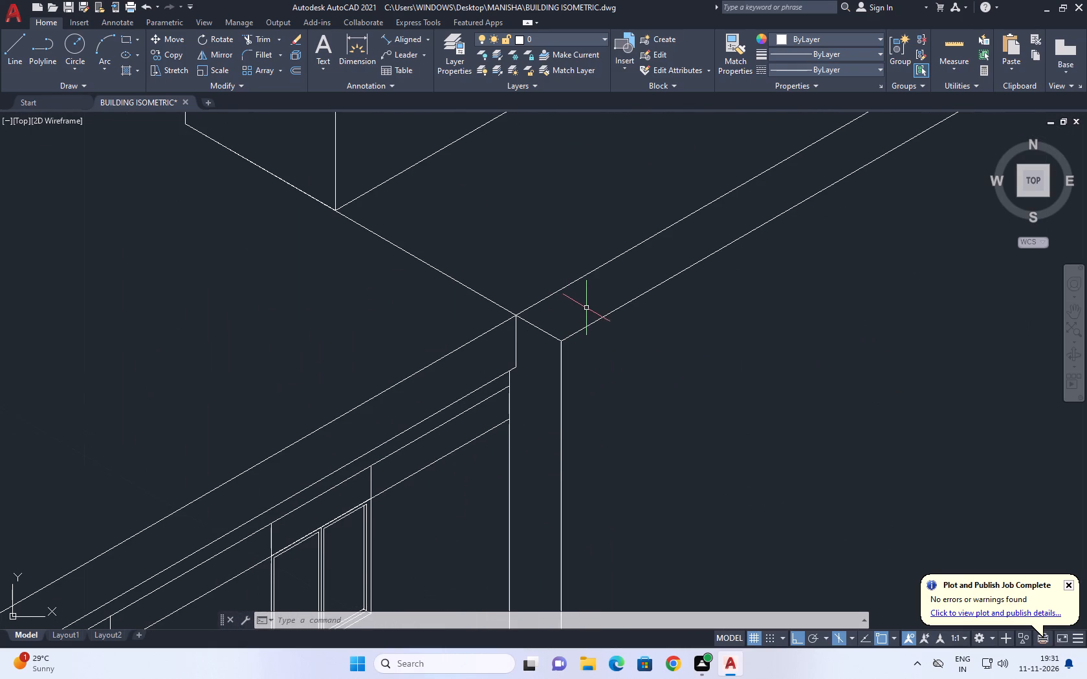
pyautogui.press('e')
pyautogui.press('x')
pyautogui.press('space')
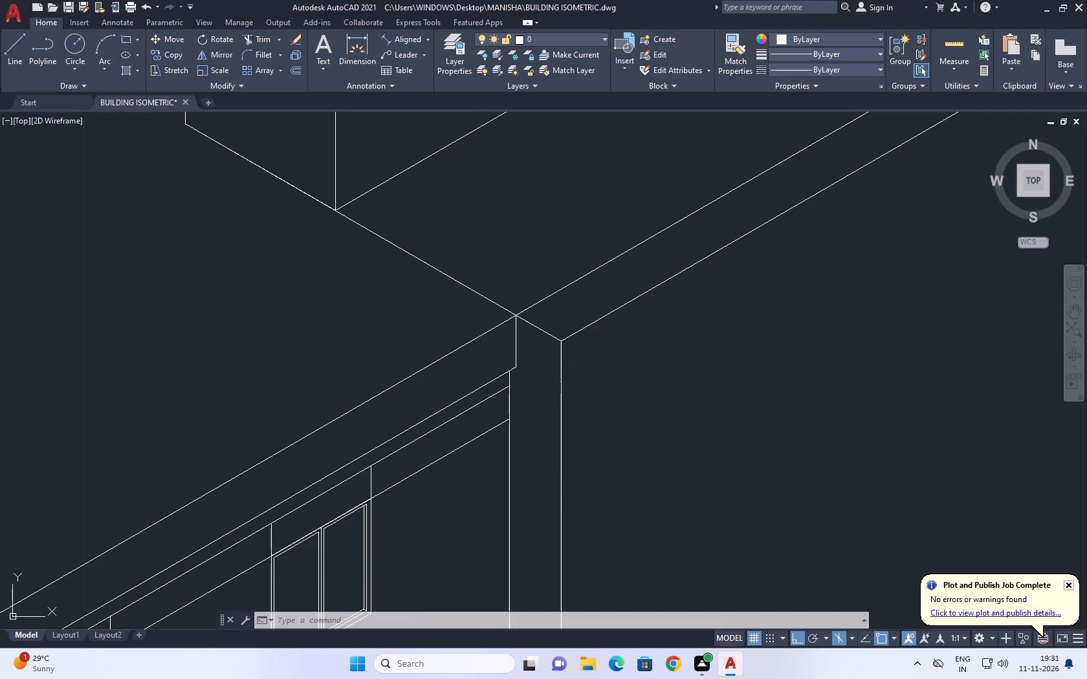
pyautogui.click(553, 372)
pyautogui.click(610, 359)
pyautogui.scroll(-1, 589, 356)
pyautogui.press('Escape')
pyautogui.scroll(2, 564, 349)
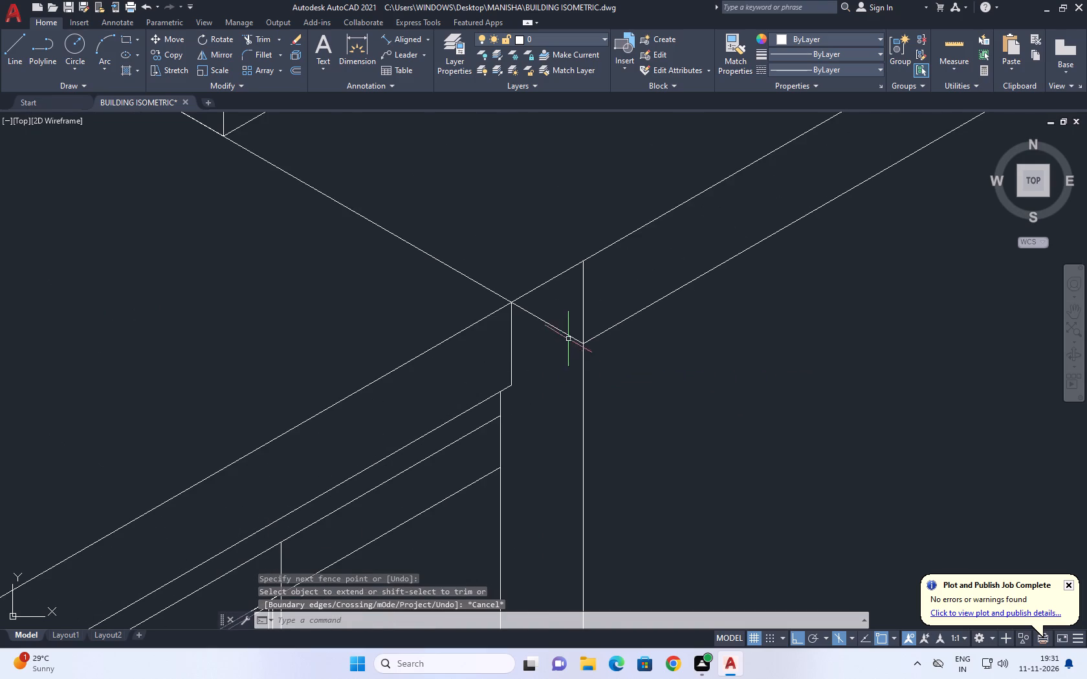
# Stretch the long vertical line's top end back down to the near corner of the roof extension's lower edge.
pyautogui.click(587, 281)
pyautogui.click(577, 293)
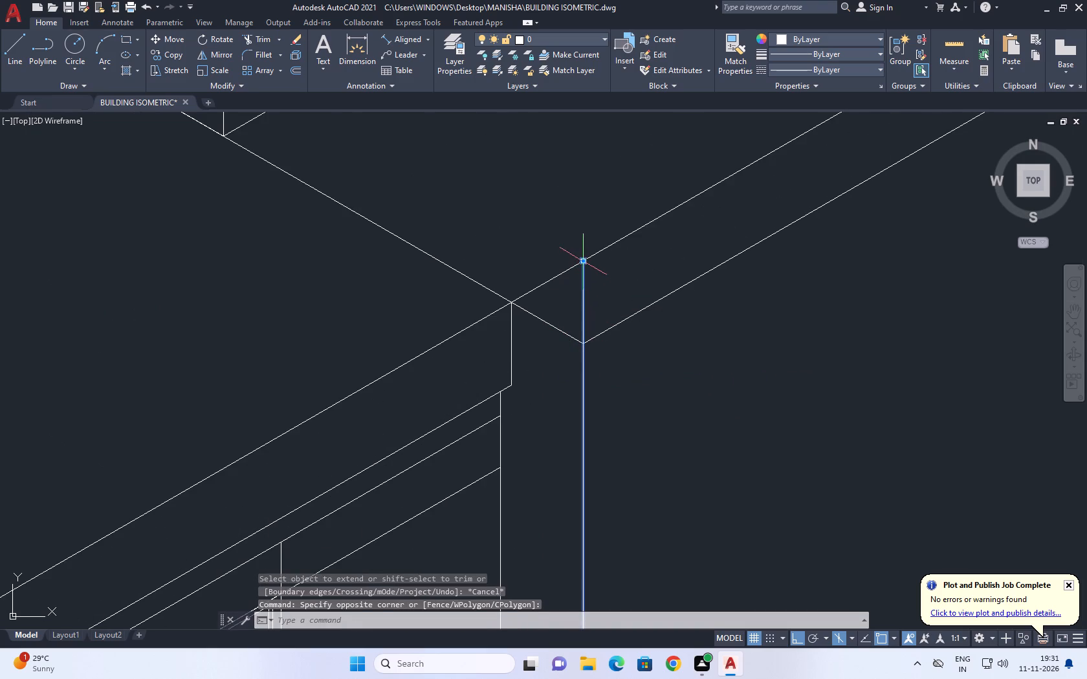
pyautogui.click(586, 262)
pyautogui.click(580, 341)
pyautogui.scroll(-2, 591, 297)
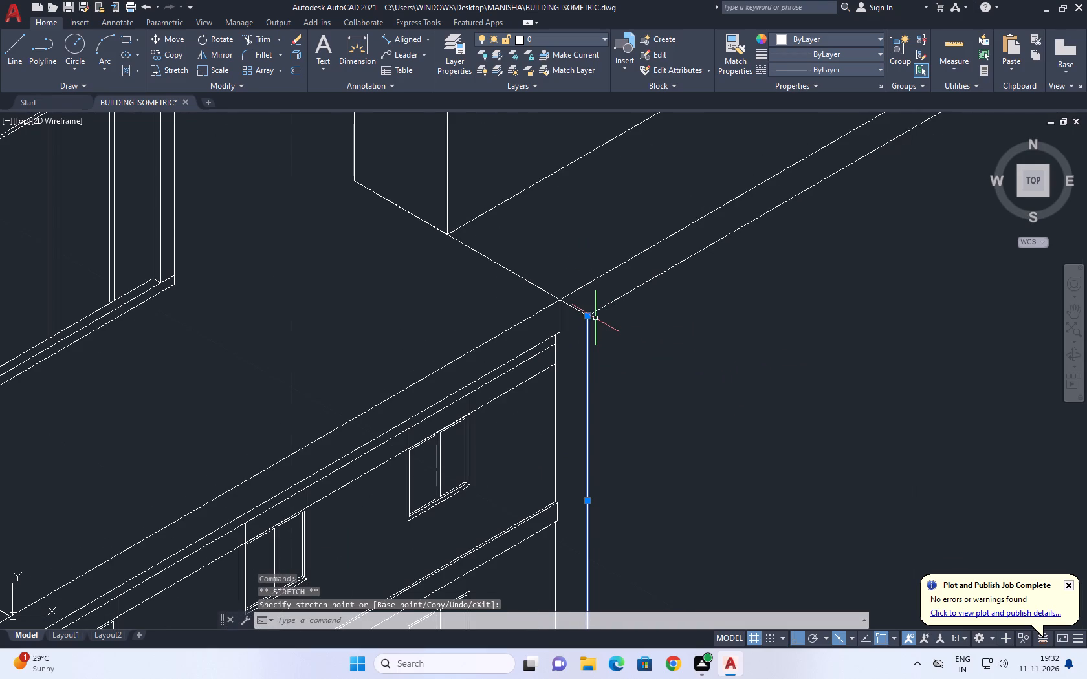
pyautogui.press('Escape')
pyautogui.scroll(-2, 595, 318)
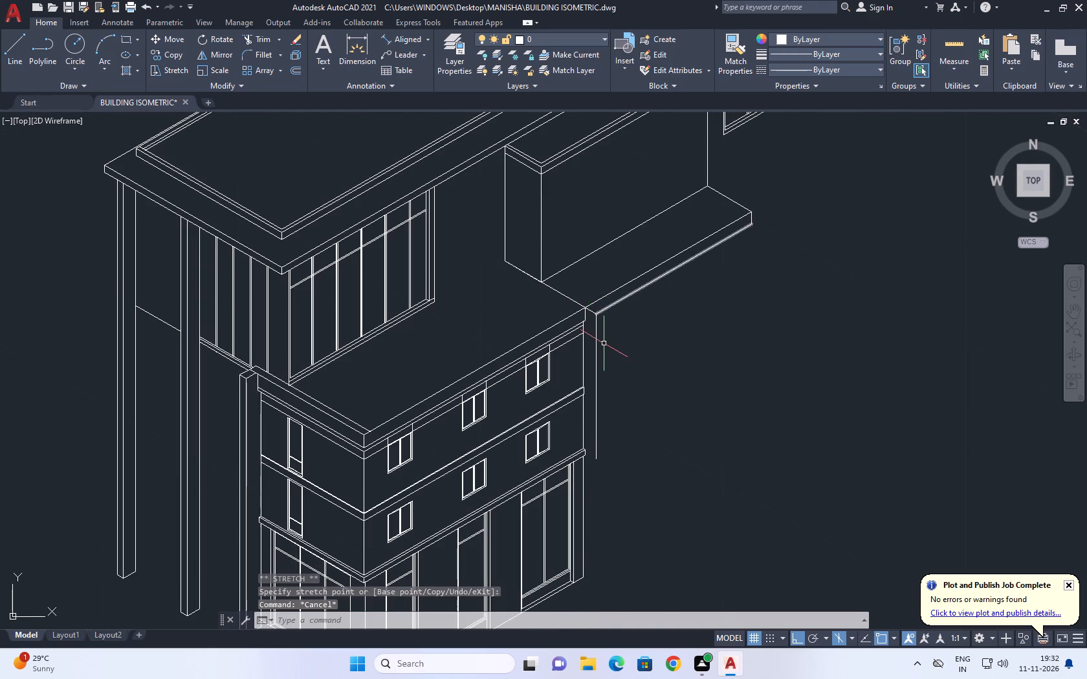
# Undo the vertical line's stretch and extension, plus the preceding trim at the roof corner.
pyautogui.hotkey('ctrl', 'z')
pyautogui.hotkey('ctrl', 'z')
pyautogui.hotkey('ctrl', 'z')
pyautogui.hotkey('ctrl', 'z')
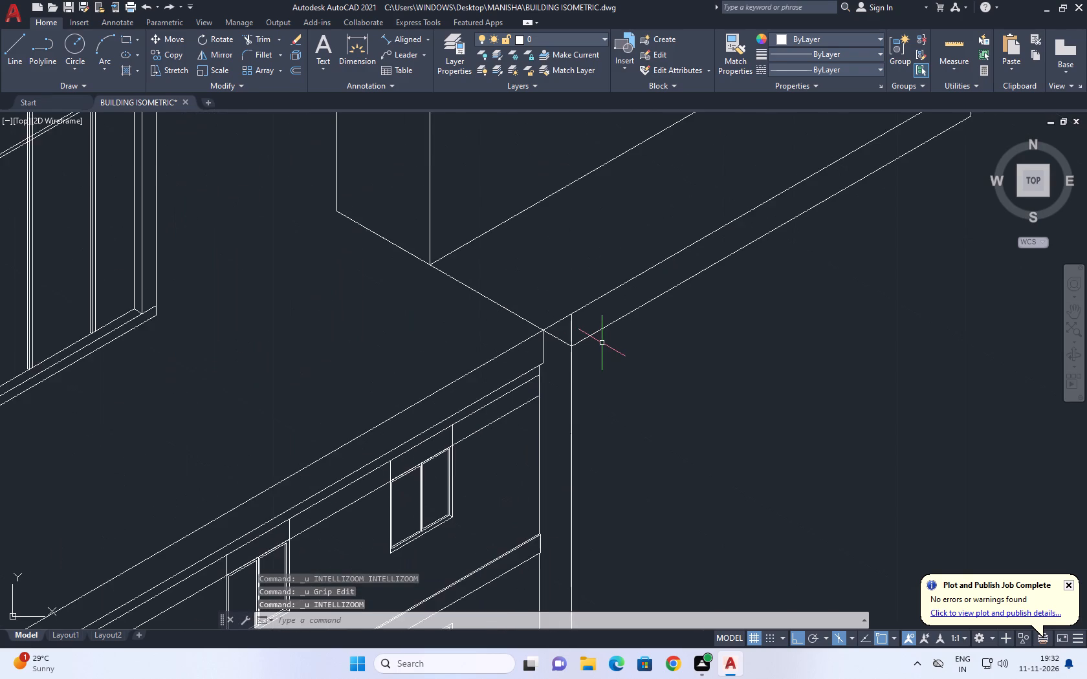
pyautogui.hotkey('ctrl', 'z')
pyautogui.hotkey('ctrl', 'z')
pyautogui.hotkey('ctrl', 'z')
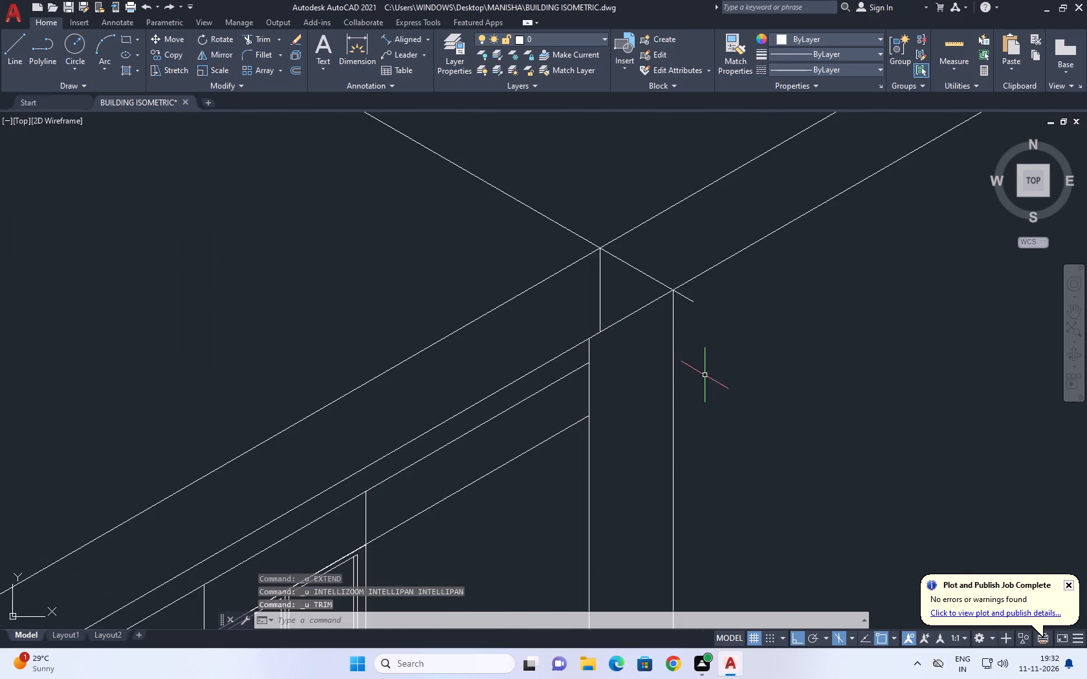
# Draw a long vertical line downward from the lower far corner of the roof extension.
pyautogui.moveTo(705, 288); pyautogui.dragTo(667, 287, button='middle')
pyautogui.scroll(-2, 665, 287)
pyautogui.moveTo(750, 291); pyautogui.dragTo(667, 300, button='middle')
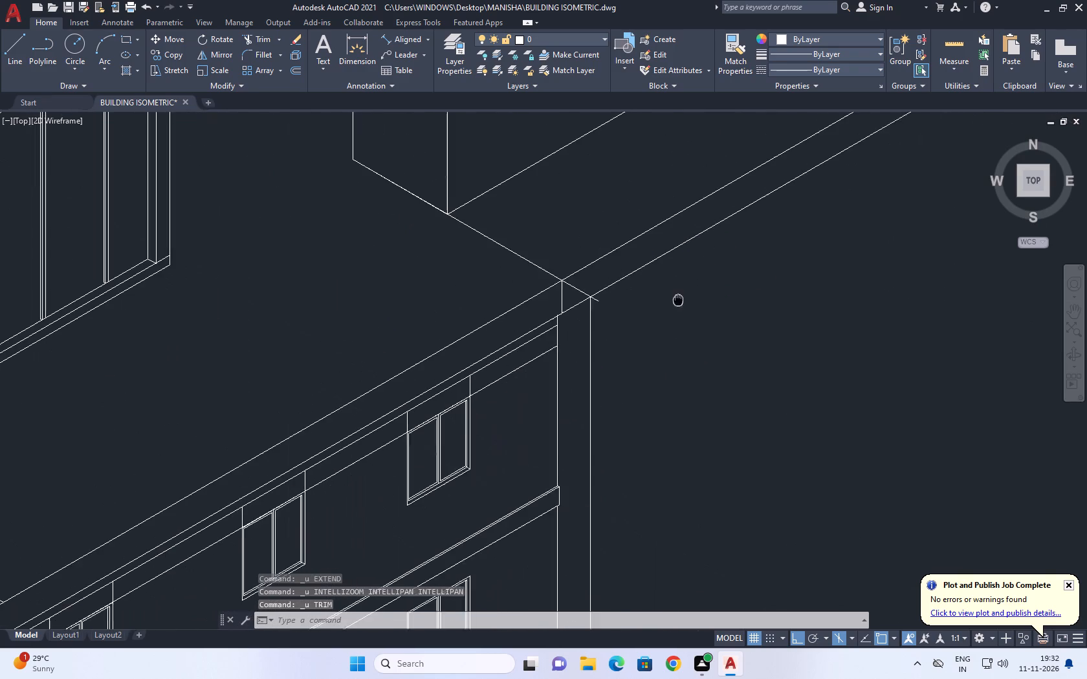
pyautogui.moveTo(667, 300); pyautogui.dragTo(671, 300, button='middle')
pyautogui.middleClick(576, 321)
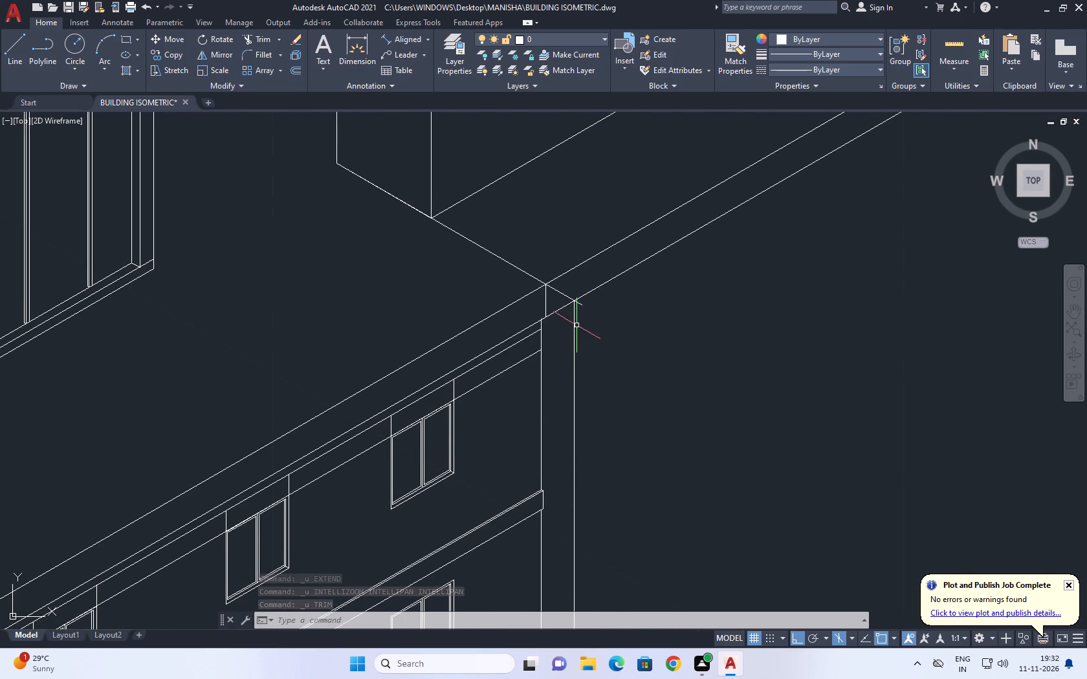
pyautogui.scroll(1, 571, 302)
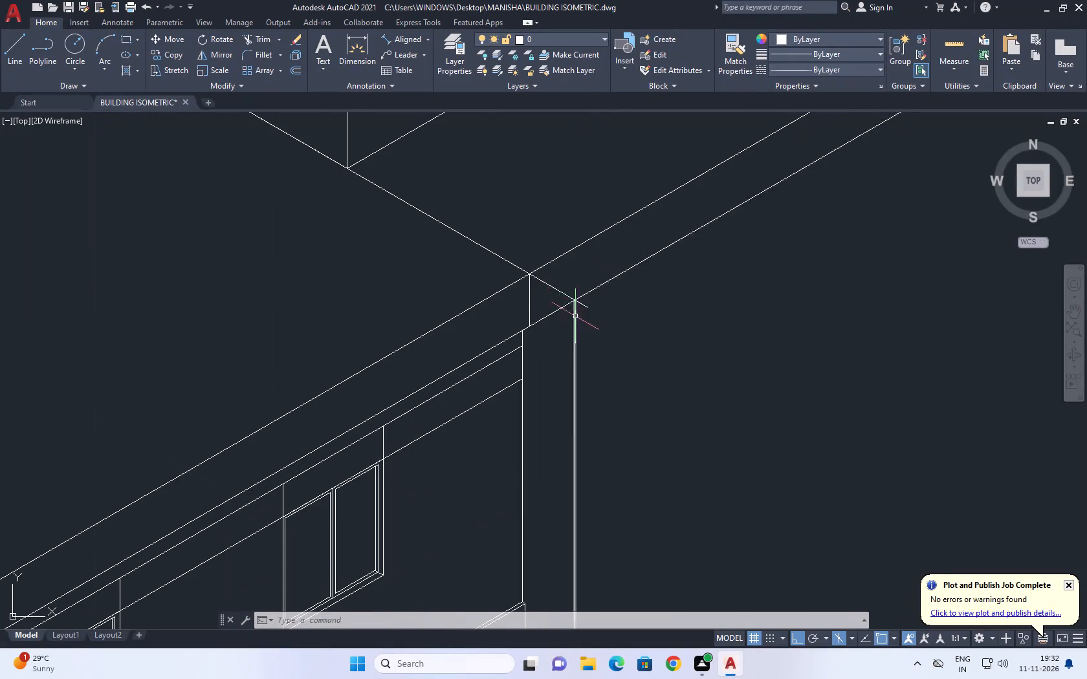
pyautogui.moveTo(575, 320); pyautogui.dragTo(575, 346, button='middle')
pyautogui.scroll(-2, 567, 349)
pyautogui.moveTo(794, 264); pyautogui.dragTo(665, 330, button='middle')
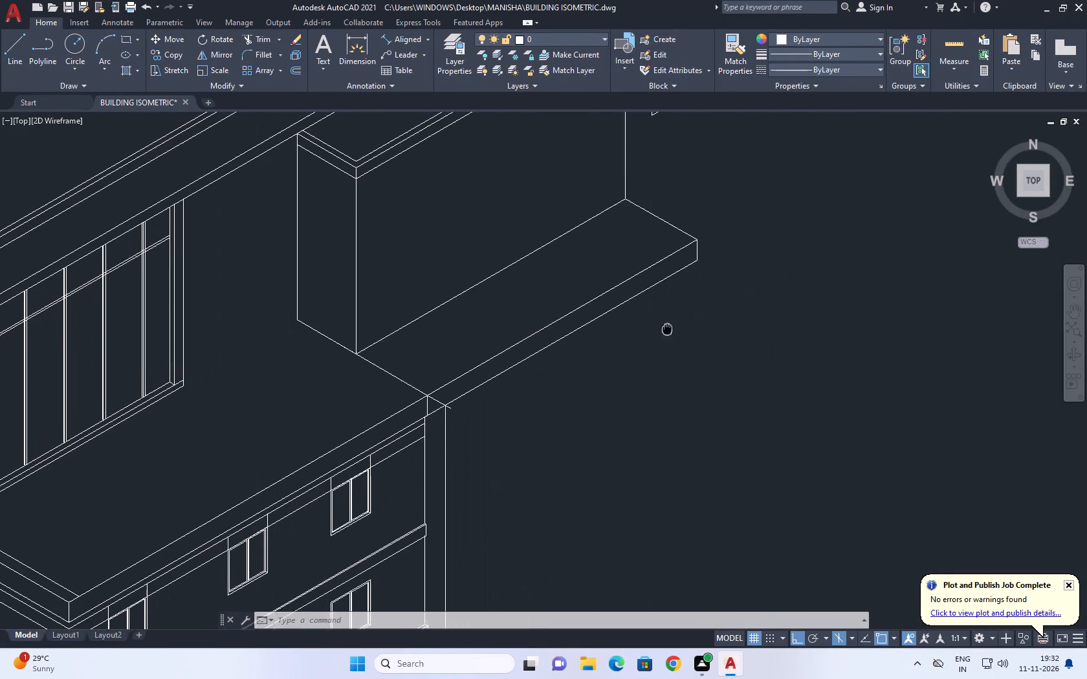
pyautogui.moveTo(665, 330); pyautogui.dragTo(646, 334, button='middle')
pyautogui.scroll(1, 648, 268)
pyautogui.moveTo(701, 270); pyautogui.dragTo(722, 240, button='middle')
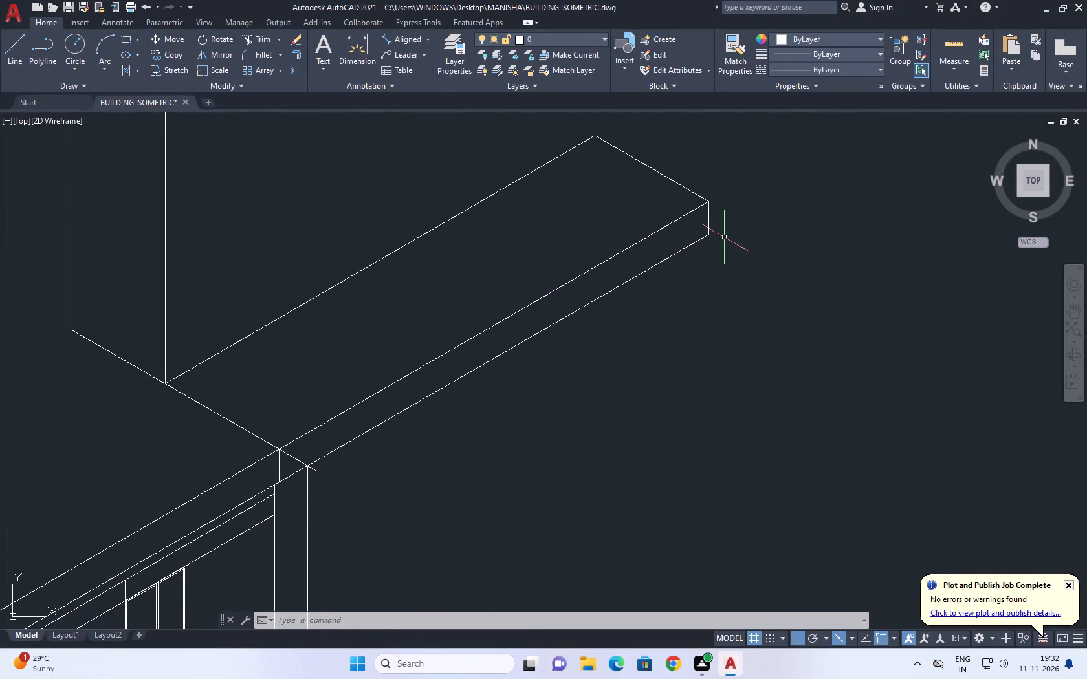
pyautogui.write('L')
pyautogui.press('space')
pyautogui.scroll(1, 694, 237)
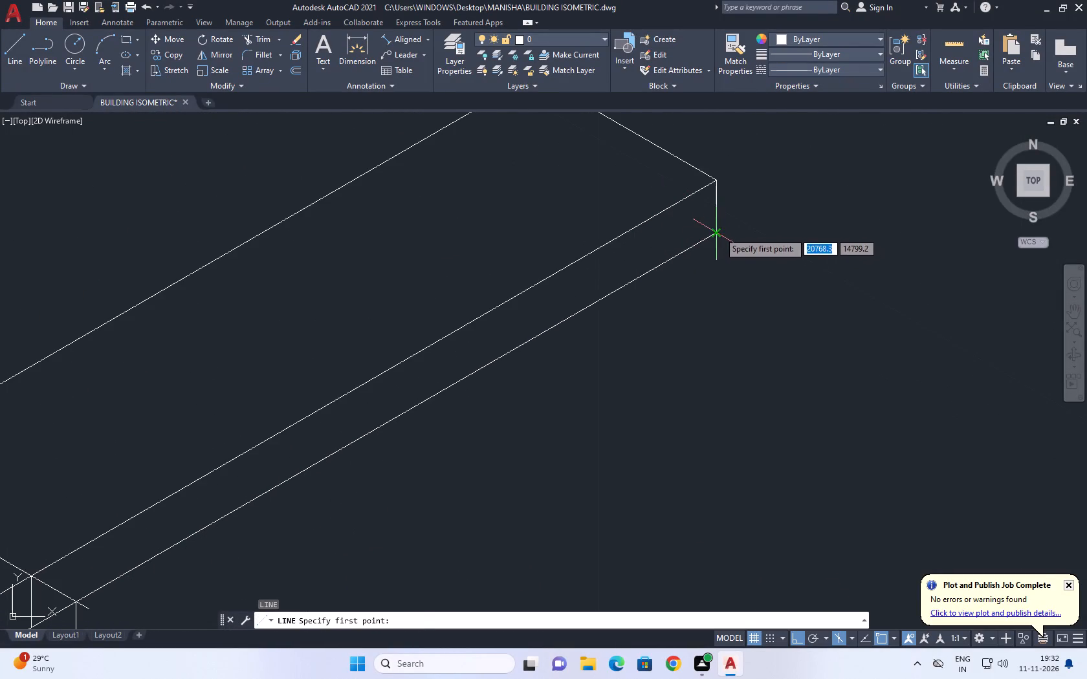
pyautogui.click(717, 235)
pyautogui.scroll(-5, 740, 197)
pyautogui.moveTo(744, 389); pyautogui.dragTo(751, 403)
pyautogui.press('space')
# Copy the new vertical line 0.25 along the long-facade direction, inward under the roof extension.
pyautogui.click(750, 245)
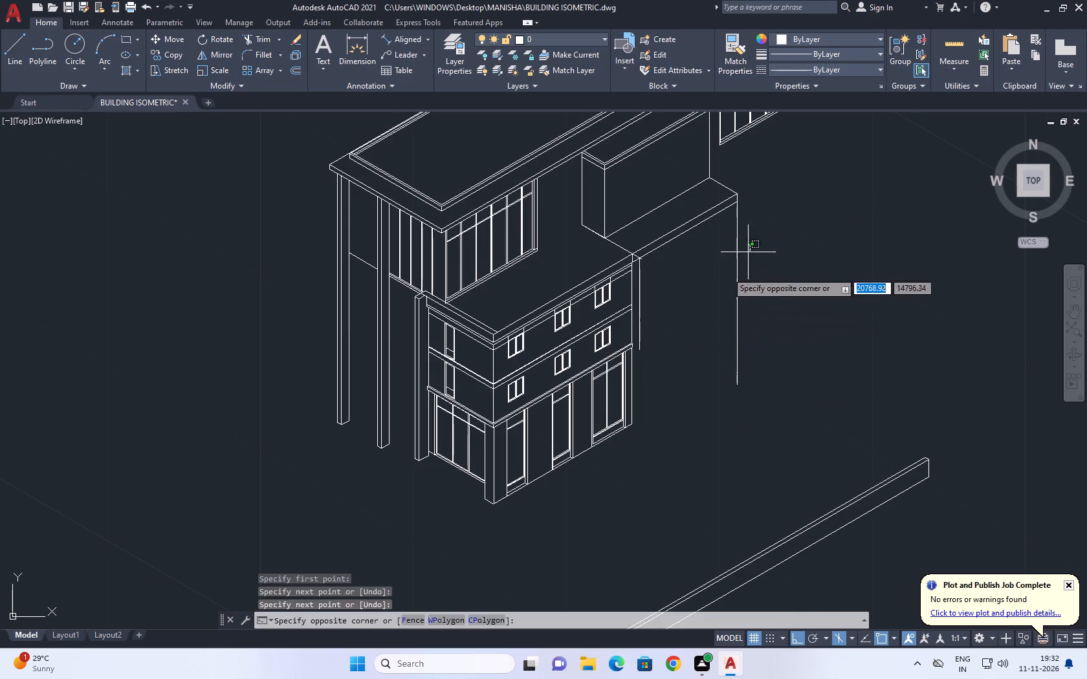
pyautogui.click(703, 270)
pyautogui.moveTo(736, 283); pyautogui.dragTo(760, 345, button='middle')
pyautogui.press('c')
pyautogui.write('O')
pyautogui.press('space')
pyautogui.scroll(2, 761, 331)
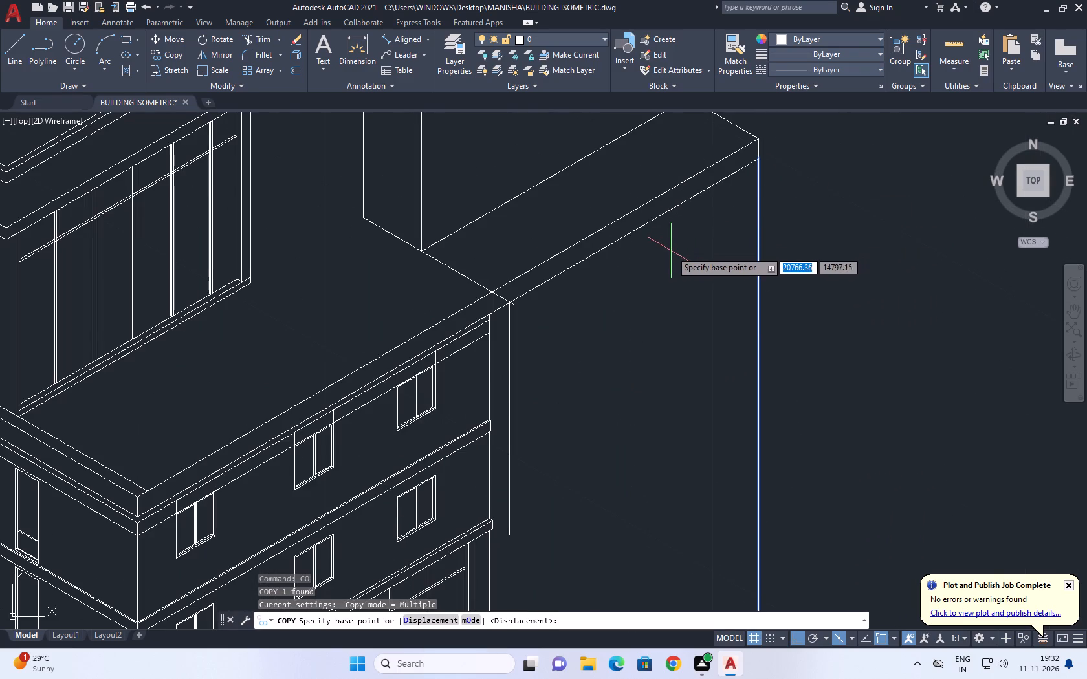
pyautogui.click(752, 227)
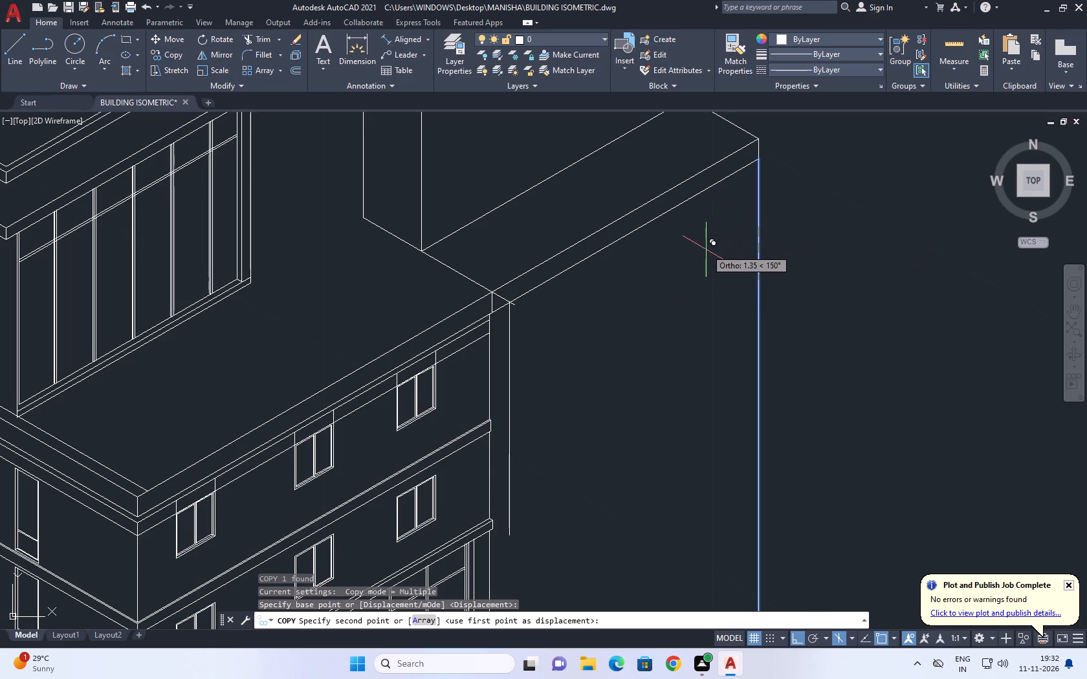
pyautogui.press('F5')
pyautogui.write('0.')
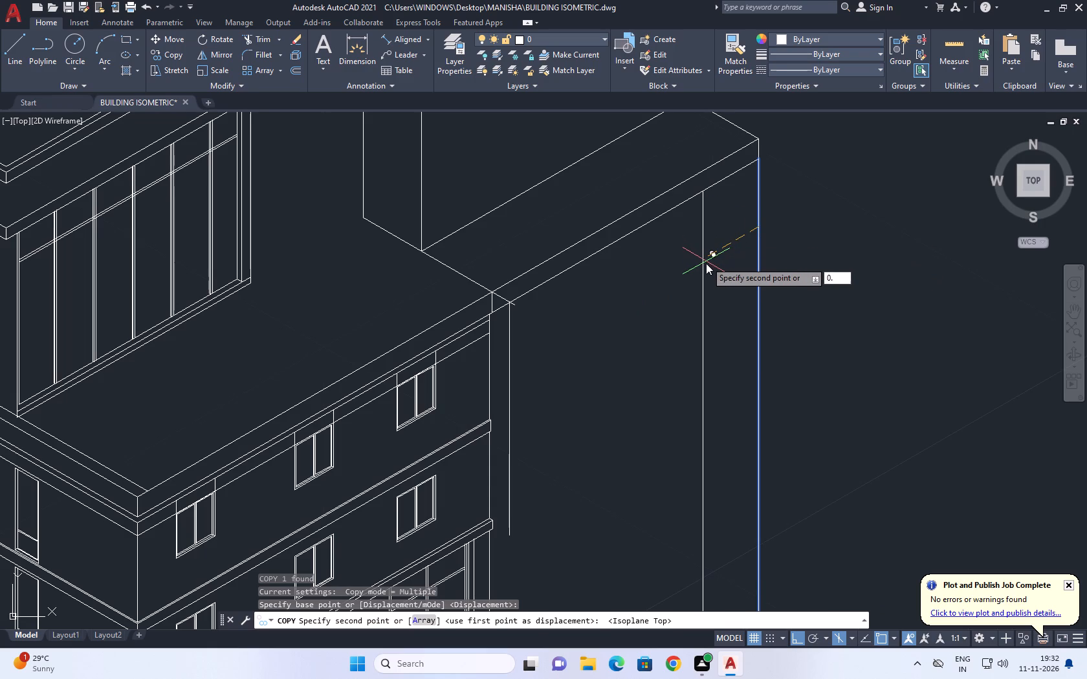
pyautogui.write('25')
pyautogui.press('Return')
pyautogui.press('space')
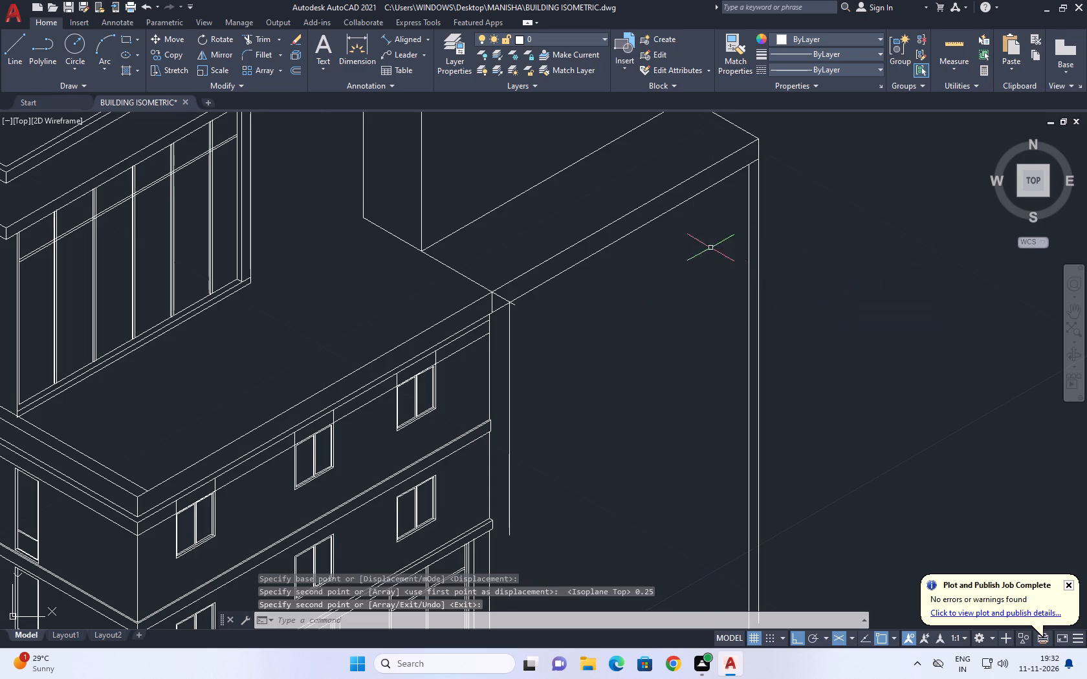
# Start a line at the lower block's far roof corner, beside the long vertical line.
pyautogui.moveTo(666, 238); pyautogui.dragTo(773, 232, button='middle')
pyautogui.scroll(1, 628, 343)
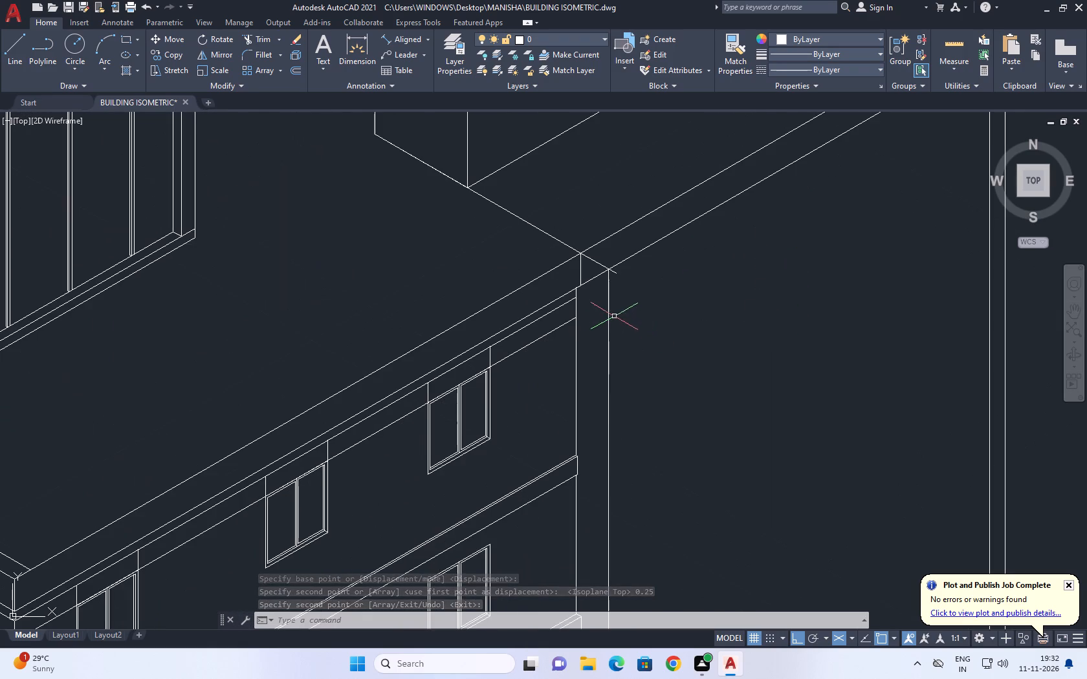
pyautogui.moveTo(616, 317); pyautogui.dragTo(725, 307, button='middle')
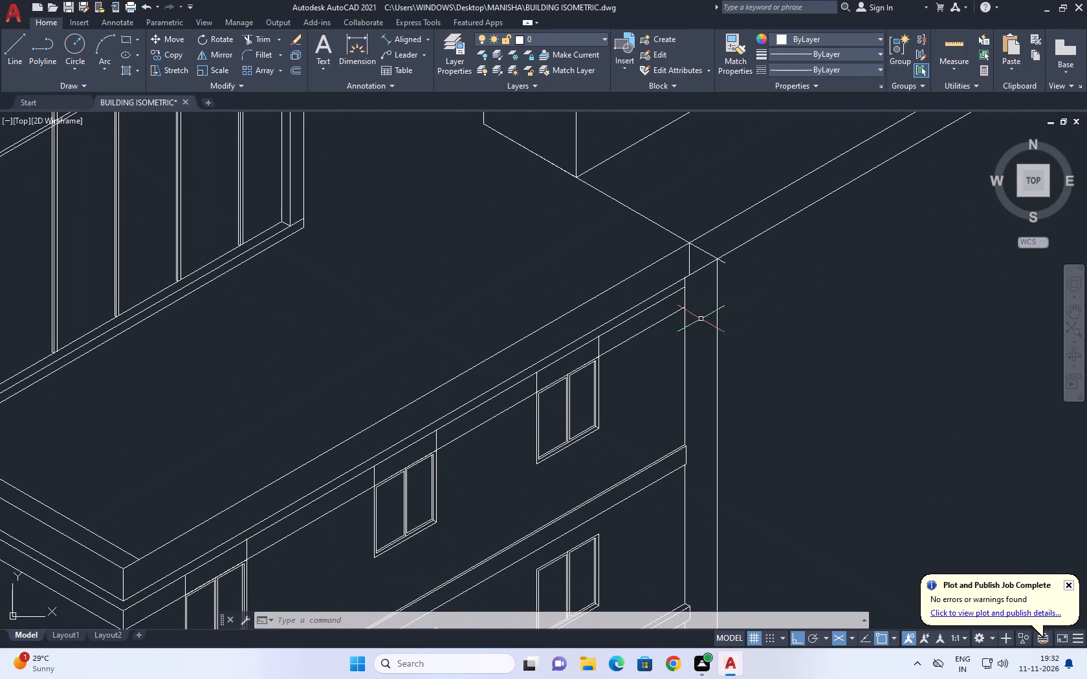
pyautogui.moveTo(702, 275); pyautogui.dragTo(709, 294, button='middle')
pyautogui.write('L')
pyautogui.press('space')
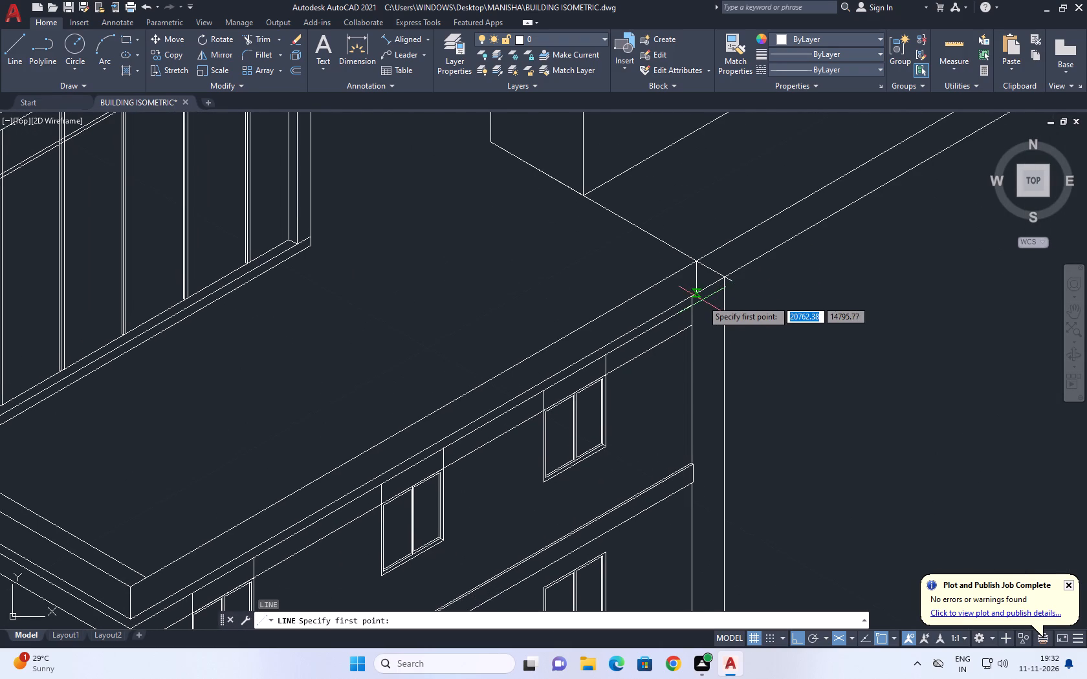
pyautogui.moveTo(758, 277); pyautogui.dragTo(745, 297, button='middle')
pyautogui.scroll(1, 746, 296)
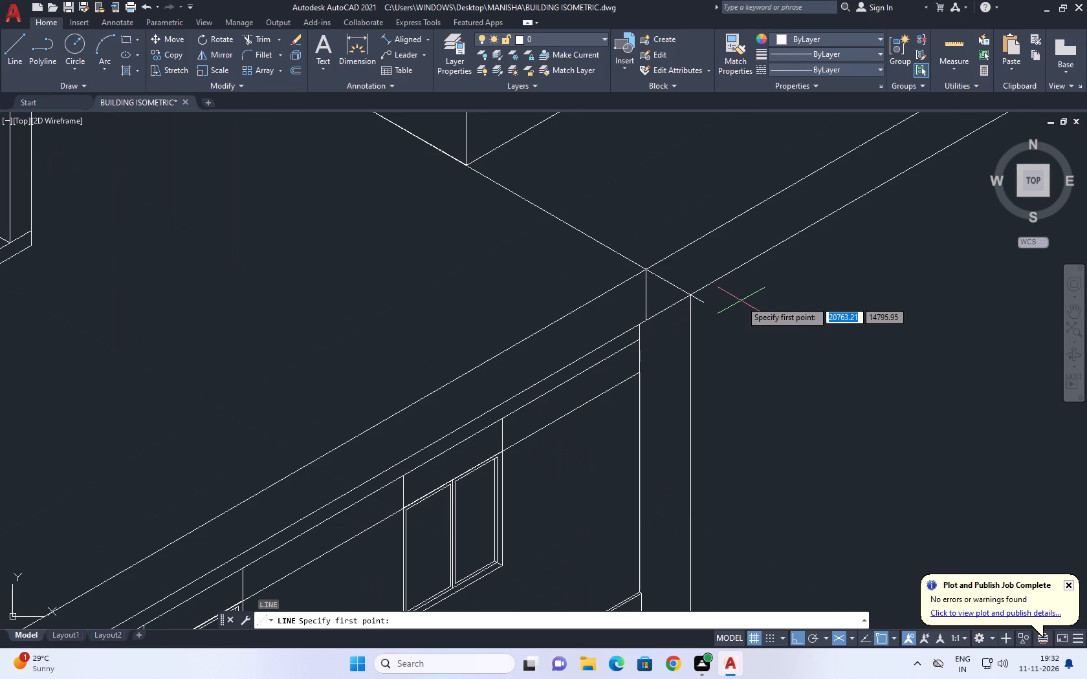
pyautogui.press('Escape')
# Trim the short stub that overshoots the lower far corner of the roof extension.
pyautogui.scroll(-2, 712, 301)
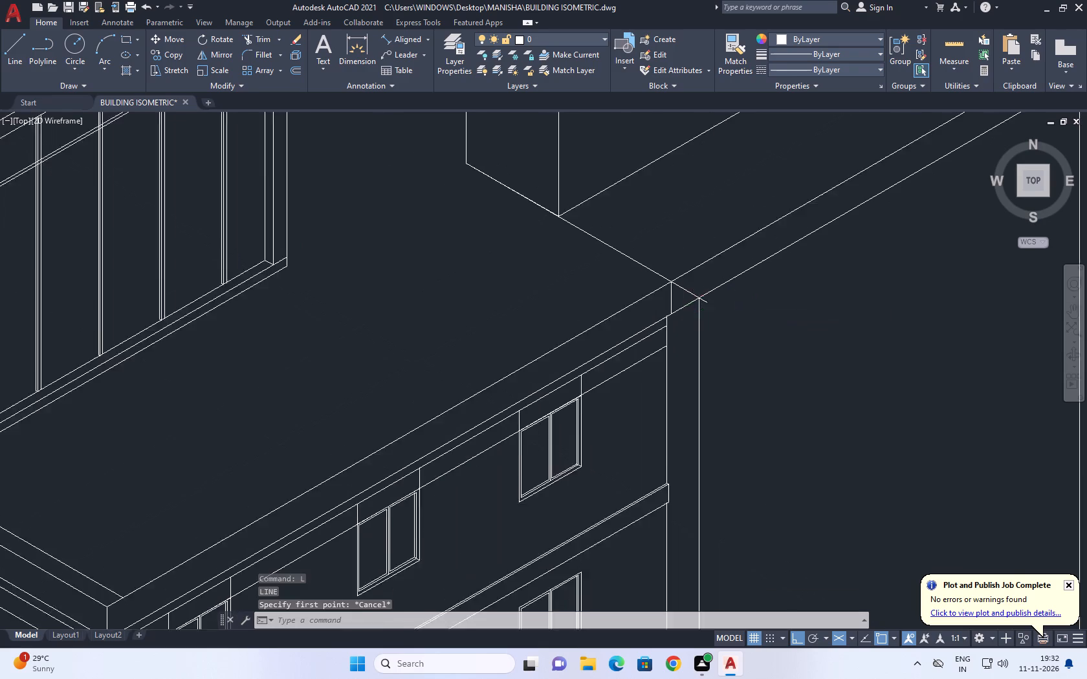
pyautogui.scroll(-1, 712, 302)
pyautogui.scroll(2, 724, 306)
pyautogui.moveTo(691, 338); pyautogui.dragTo(696, 349, button='middle')
pyautogui.press('t')
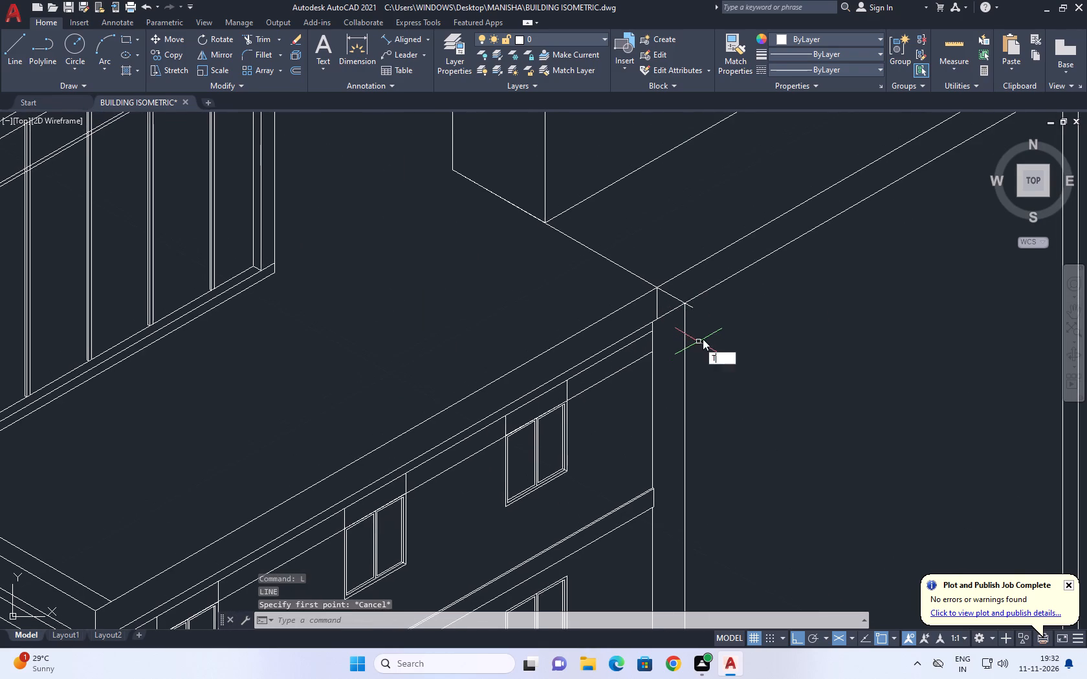
pyautogui.press('r')
pyautogui.press('space')
pyautogui.scroll(2, 705, 334)
pyautogui.click(670, 264)
pyautogui.click(667, 273)
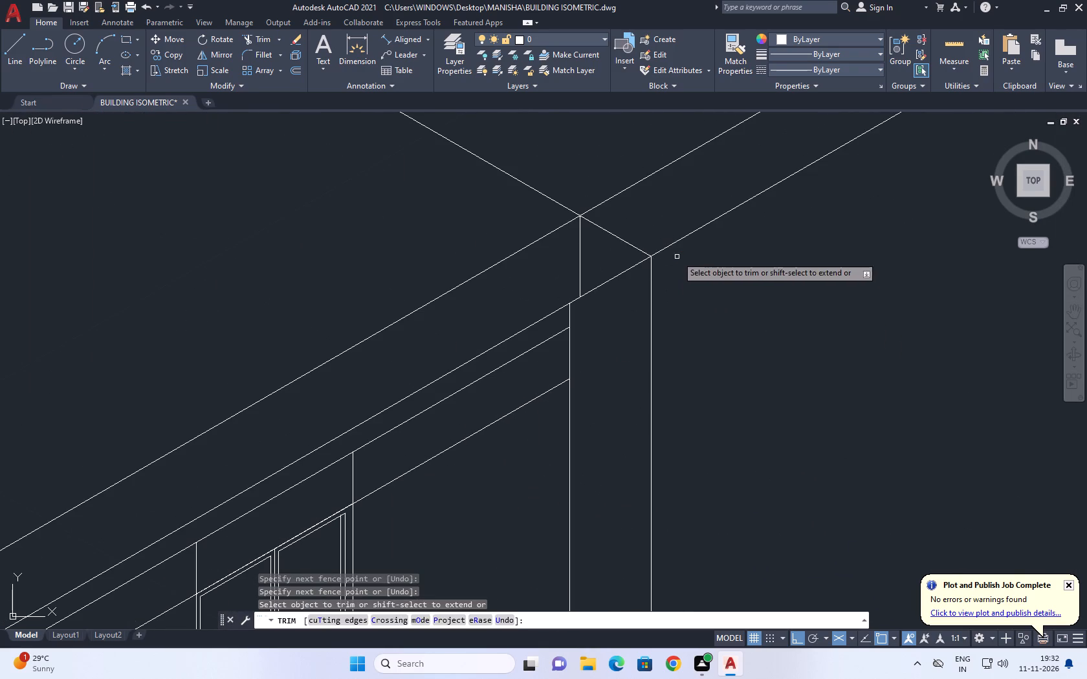
pyautogui.scroll(-4, 677, 255)
pyautogui.press('space')
# Trim the sloping edge segment between the short fascia vertical and the long vertical line at the roof corner.
pyautogui.scroll(2, 665, 253)
pyautogui.moveTo(674, 301); pyautogui.dragTo(677, 322, button='middle')
pyautogui.press('t')
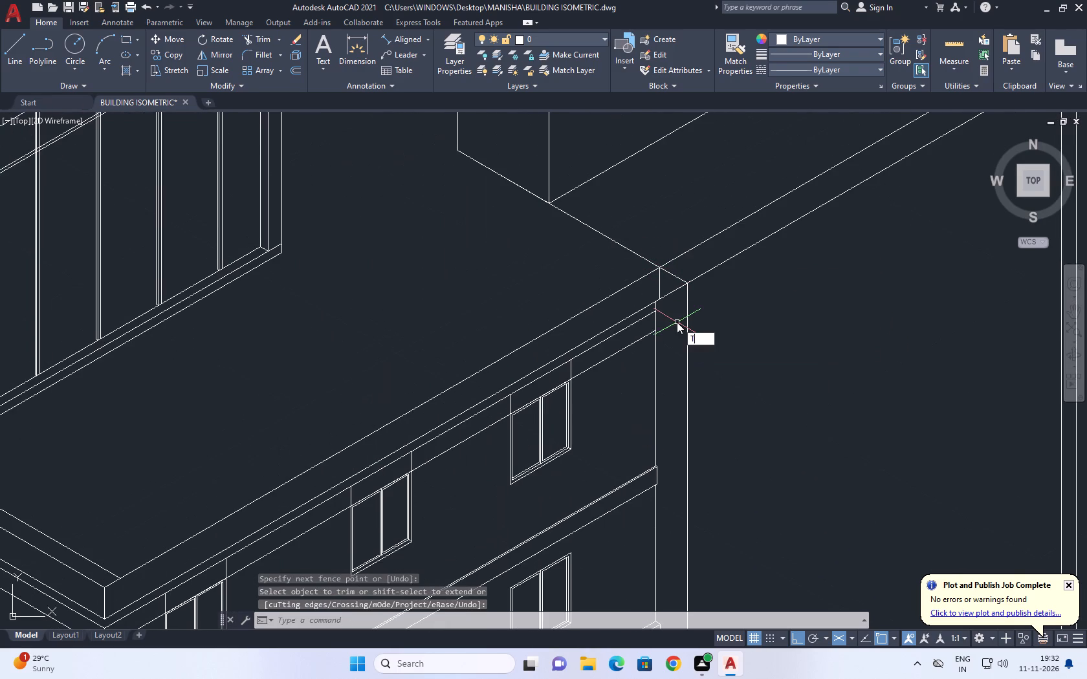
pyautogui.press('r')
pyautogui.press('space')
pyautogui.scroll(1, 677, 321)
pyautogui.click(671, 263)
pyautogui.click(662, 307)
pyautogui.scroll(-3, 712, 270)
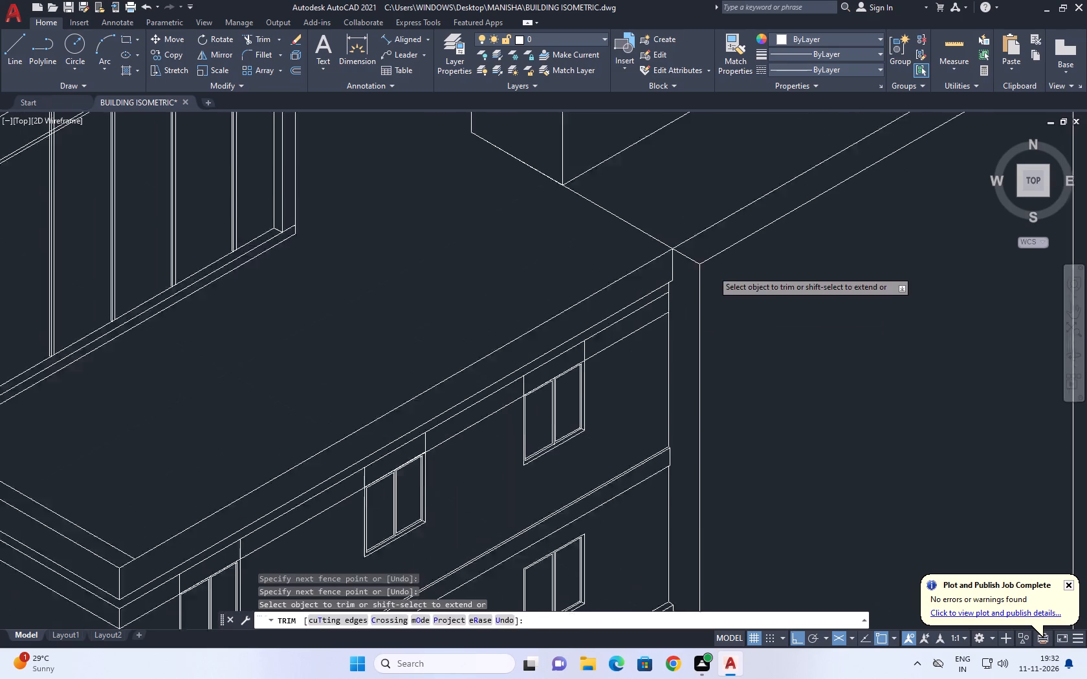
pyautogui.press('space')
# Copy the long vertical line at the near roof corner 0.25 inward along the long-facade direction.
pyautogui.scroll(2, 713, 305)
pyautogui.click(715, 213)
pyautogui.click(696, 272)
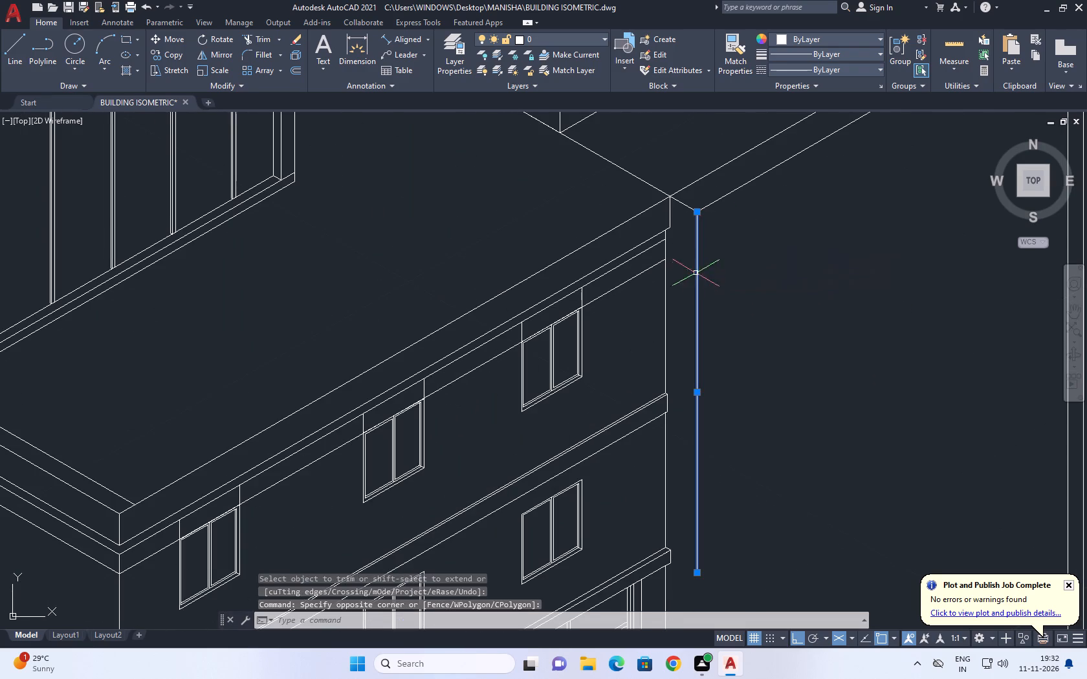
pyautogui.moveTo(708, 266); pyautogui.dragTo(690, 286, button='middle')
pyautogui.press('c')
pyautogui.press('o')
pyautogui.press('space')
pyautogui.scroll(3, 678, 279)
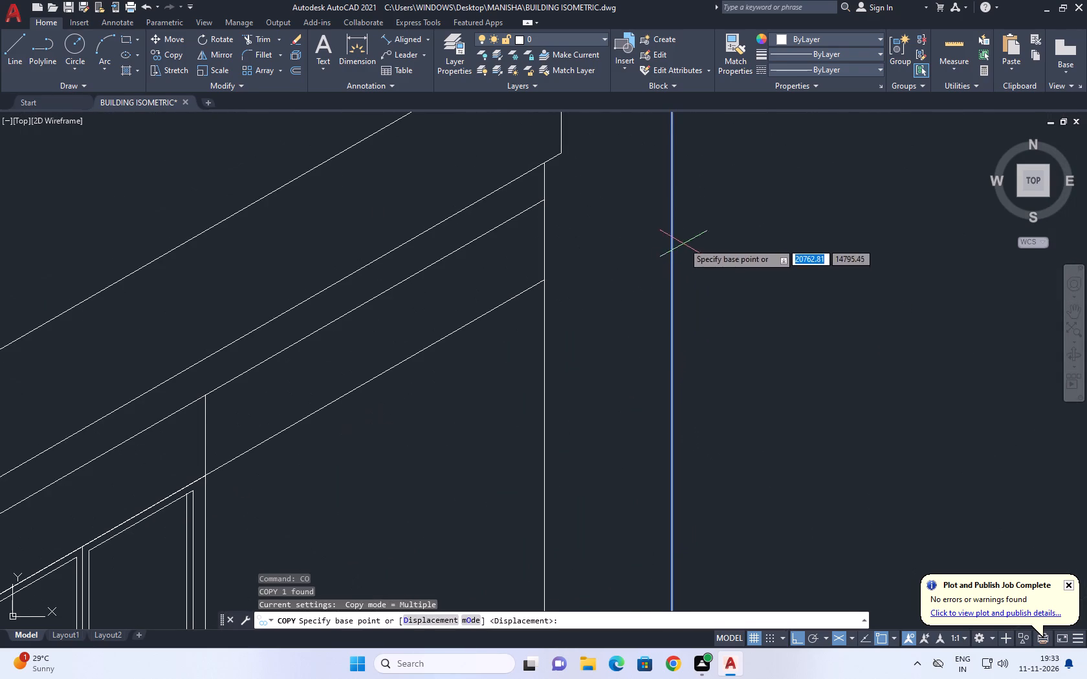
pyautogui.moveTo(689, 222); pyautogui.dragTo(658, 497, button='middle')
pyautogui.scroll(1, 664, 471)
pyautogui.click(639, 263)
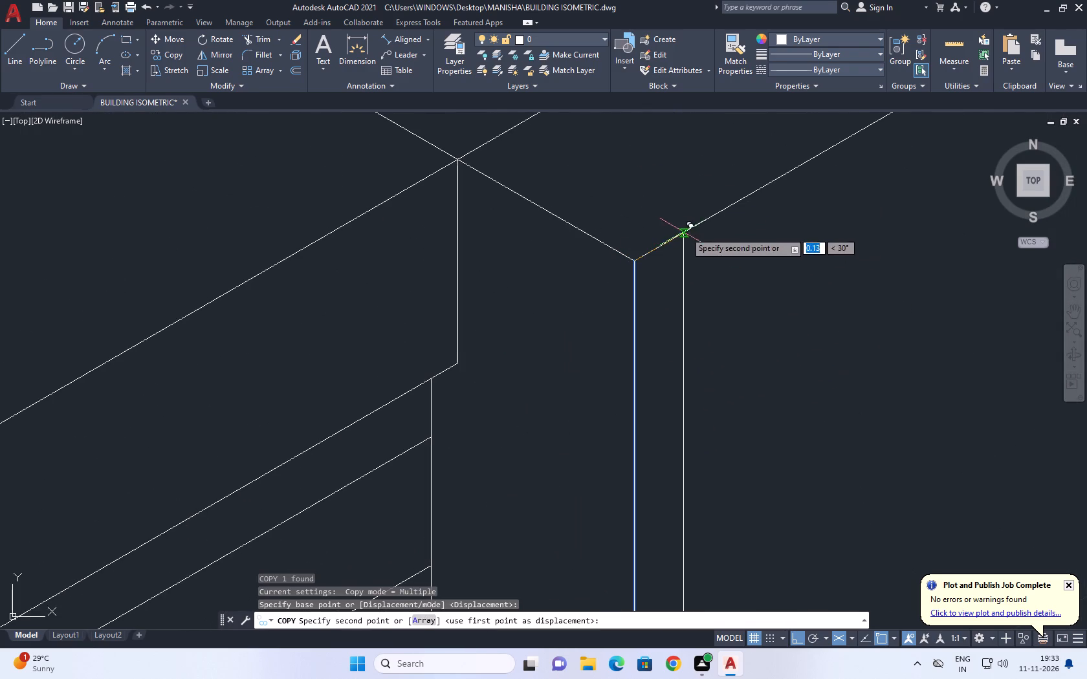
pyautogui.press('0')
pyautogui.press('.')
pyautogui.write('25')
pyautogui.press('Return')
pyautogui.scroll(-1, 722, 268)
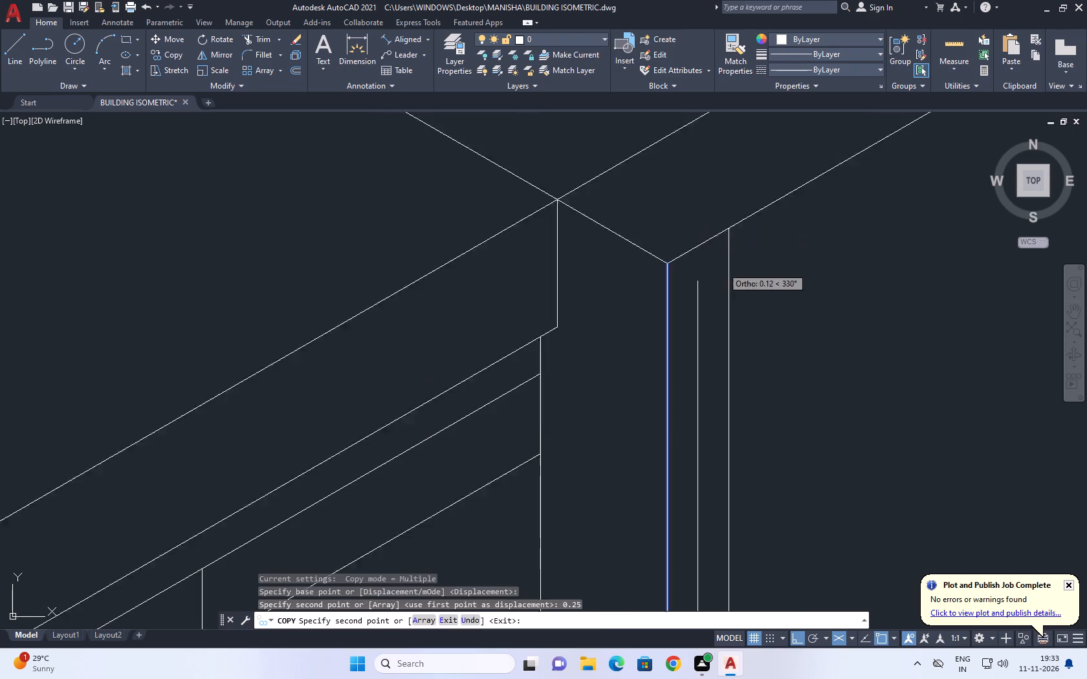
pyautogui.scroll(-1, 720, 276)
pyautogui.press('space')
# Draw a 330° line outward from where the lowest floor band's underside meets the wall edge, passing the outer vertical line.
pyautogui.scroll(-2, 727, 315)
pyautogui.moveTo(769, 405); pyautogui.dragTo(763, 243, button='middle')
pyautogui.moveTo(740, 428); pyautogui.dragTo(749, 367, button='middle')
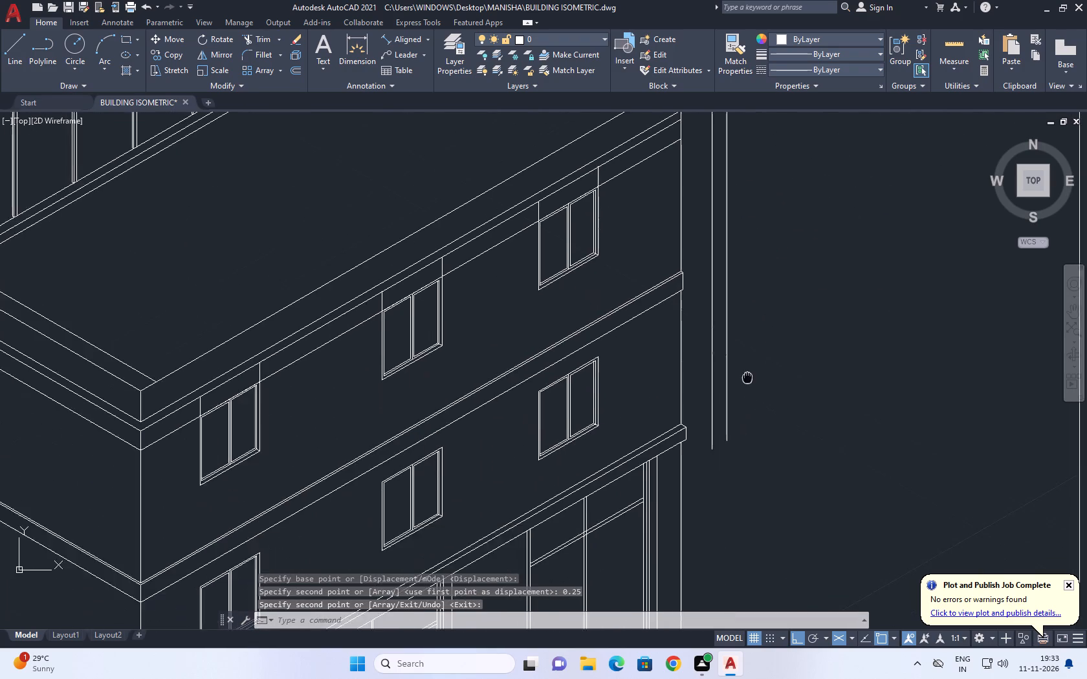
pyautogui.moveTo(749, 367); pyautogui.dragTo(755, 266, button='middle')
pyautogui.scroll(-2, 752, 257)
pyautogui.scroll(2, 747, 270)
pyautogui.scroll(1, 694, 331)
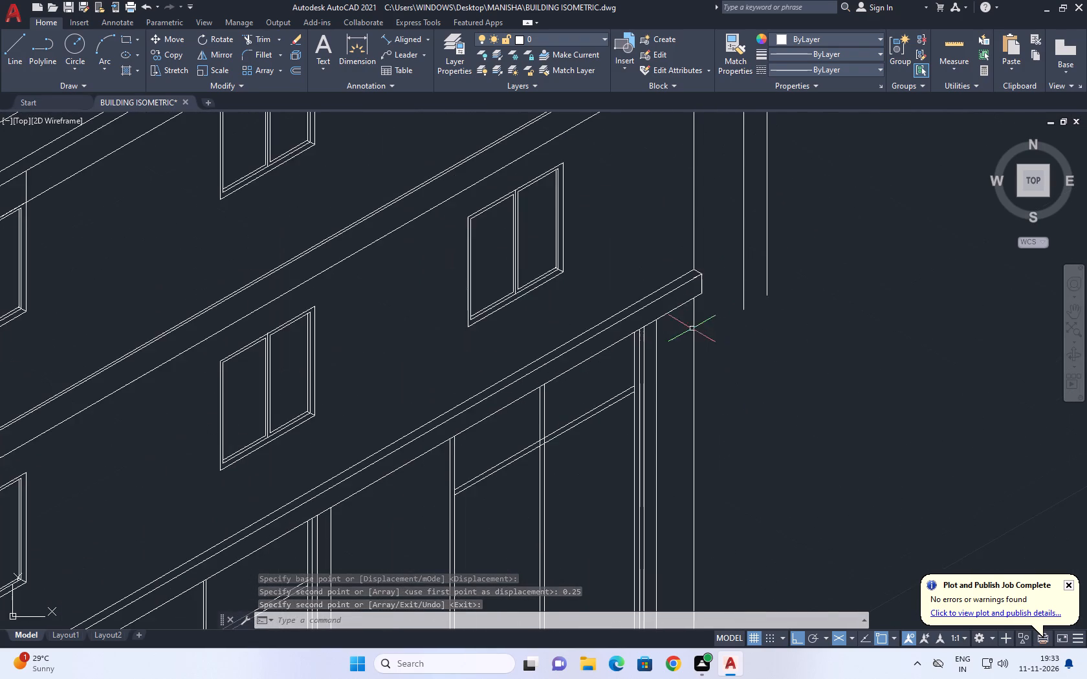
pyautogui.moveTo(701, 318); pyautogui.dragTo(655, 321, button='middle')
pyautogui.write('L')
pyautogui.press('space')
pyautogui.scroll(2, 663, 312)
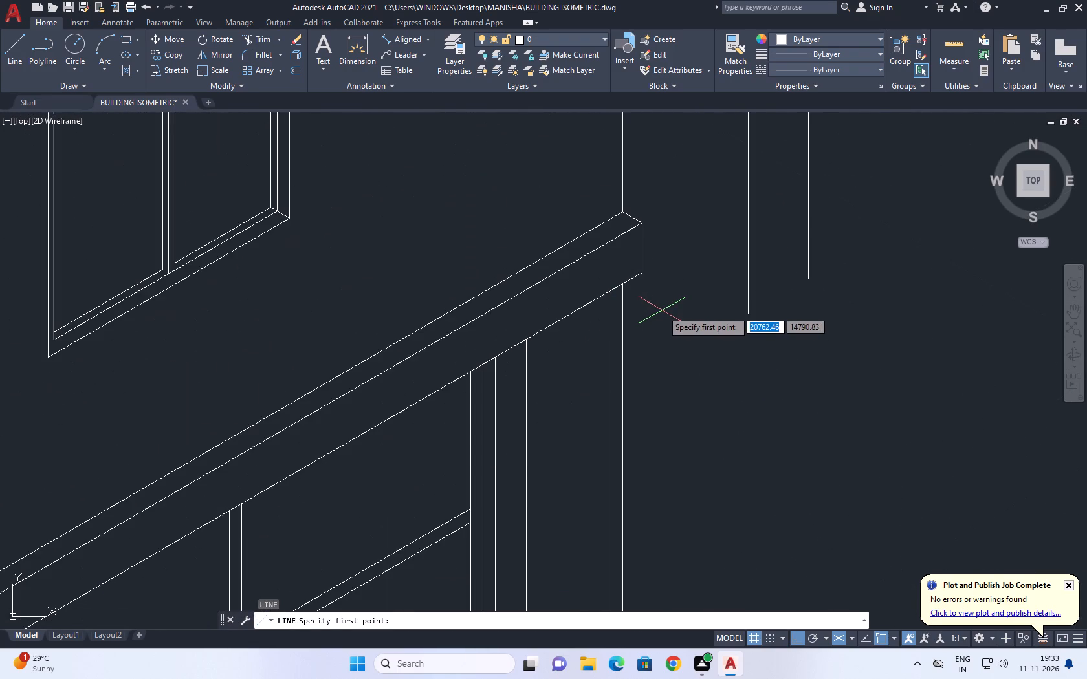
pyautogui.click(624, 284)
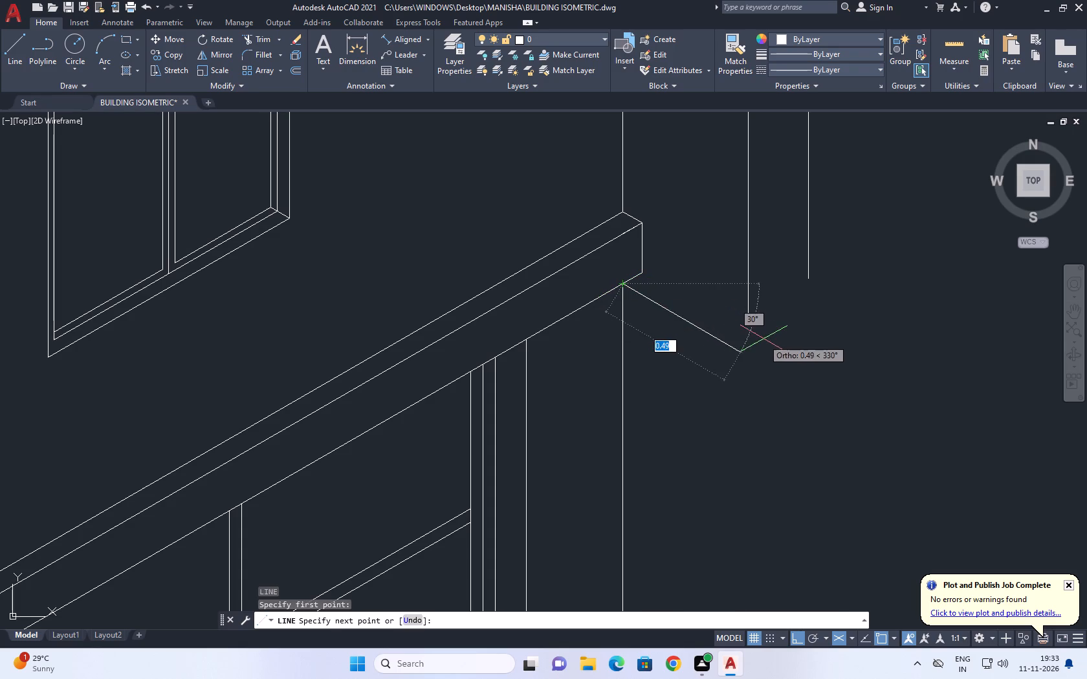
pyautogui.moveTo(764, 339); pyautogui.dragTo(707, 341, button='middle')
pyautogui.click(743, 358)
pyautogui.press('space')
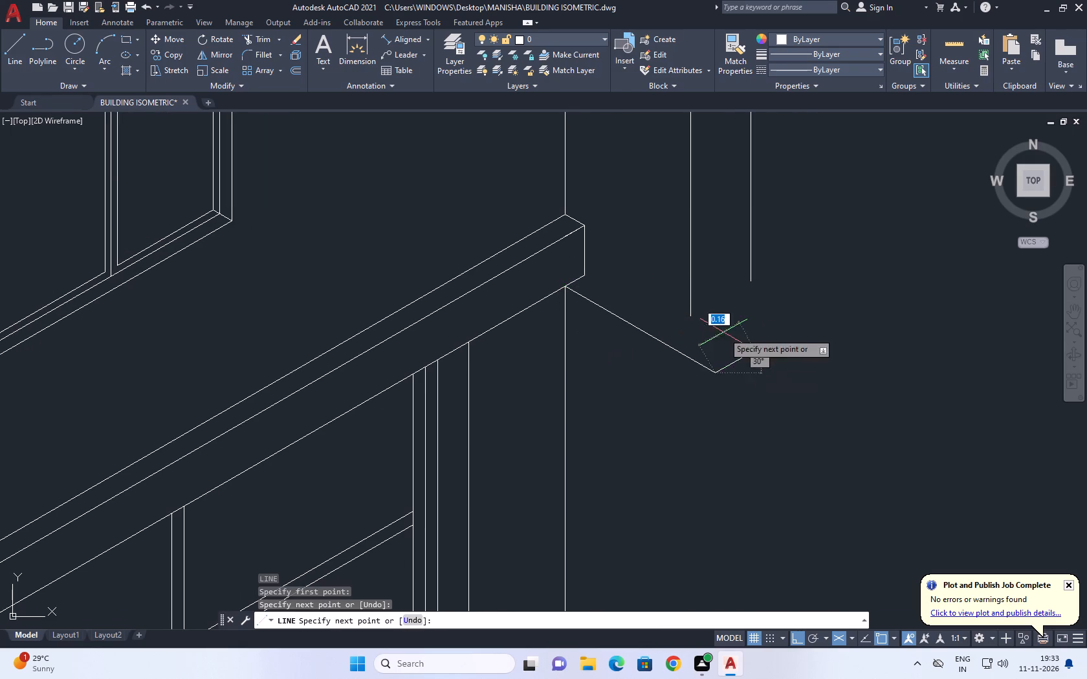
# Fillet the new sloping line and the outer vertical line with radius 0 into a sharp corner.
pyautogui.write('F')
pyautogui.press('space')
pyautogui.click(688, 309)
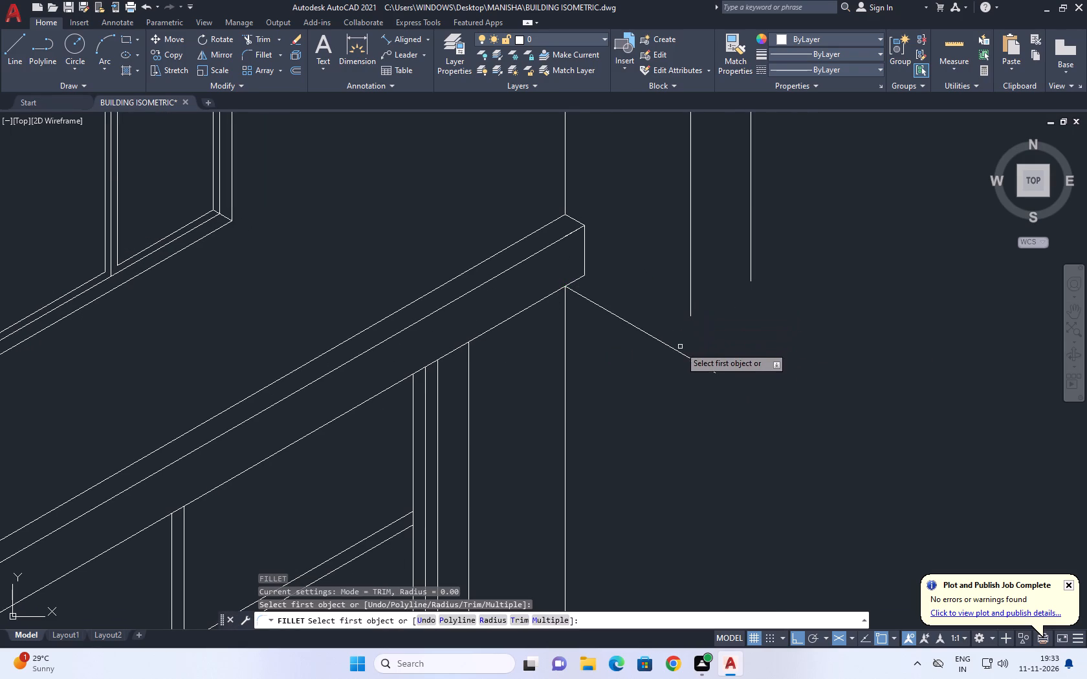
pyautogui.click(679, 350)
pyautogui.click(690, 312)
pyautogui.scroll(-3, 732, 302)
# Draw a 30° bottom edge line from that corner along the long facade, past the two far vertical lines.
pyautogui.moveTo(757, 305); pyautogui.dragTo(569, 350, button='middle')
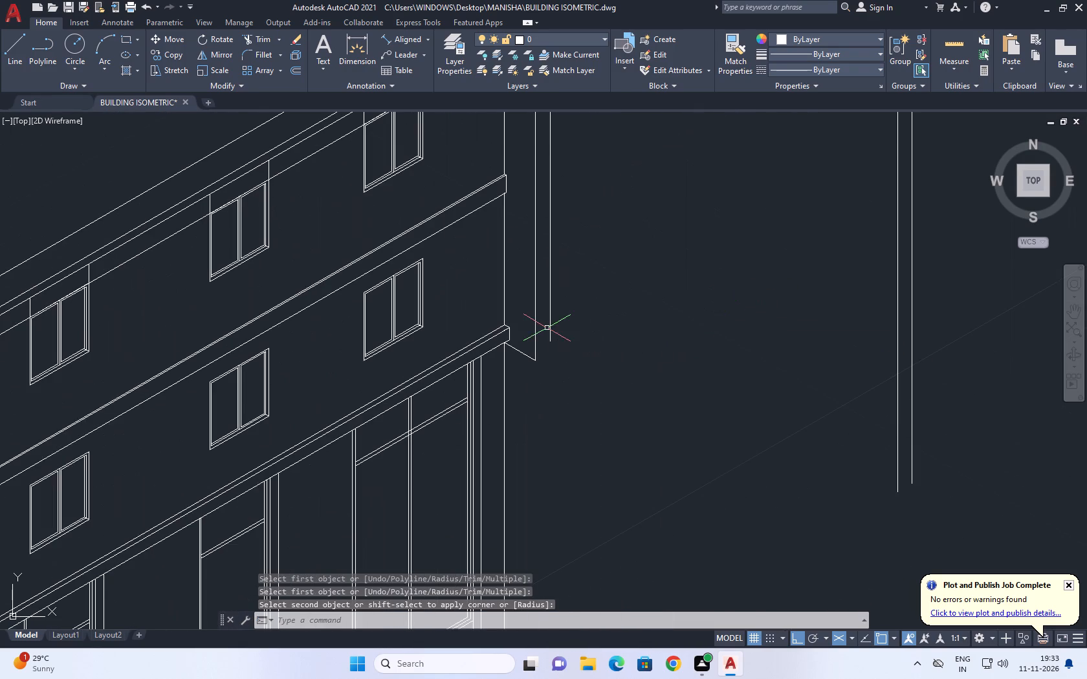
pyautogui.press('l')
pyautogui.press('space')
pyautogui.moveTo(710, 305); pyautogui.dragTo(703, 320, button='middle')
pyautogui.moveTo(526, 376); pyautogui.dragTo(525, 376)
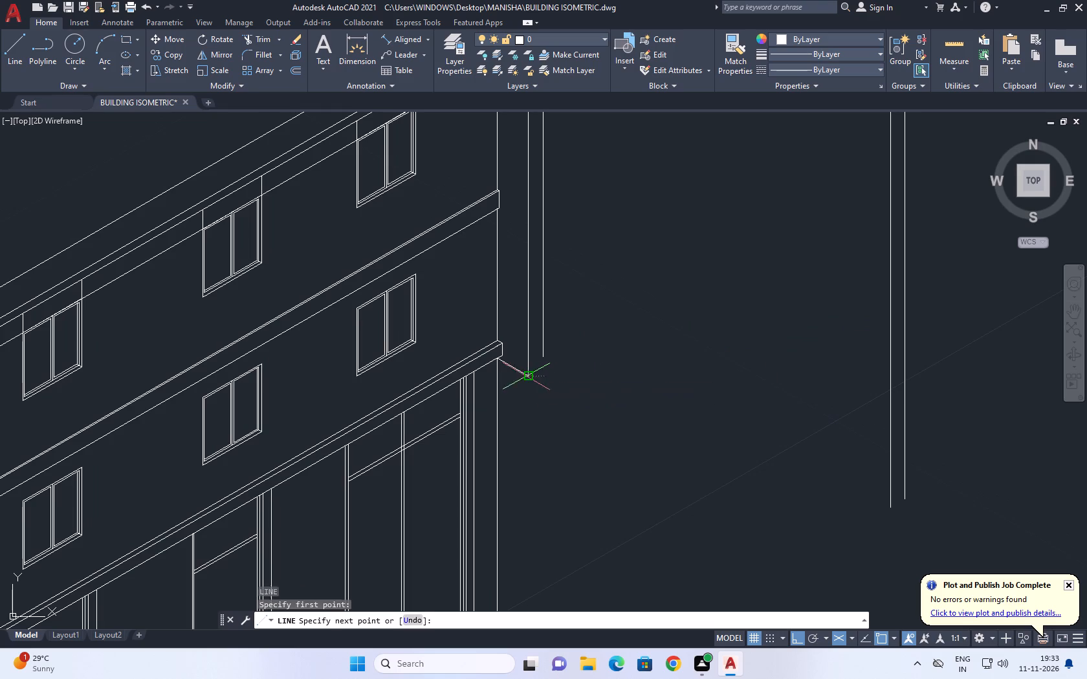
pyautogui.moveTo(525, 376); pyautogui.dragTo(536, 376)
pyautogui.moveTo(783, 317); pyautogui.dragTo(571, 367, button='middle')
pyautogui.scroll(1, 558, 367)
pyautogui.moveTo(928, 217); pyautogui.dragTo(823, 408, button='middle')
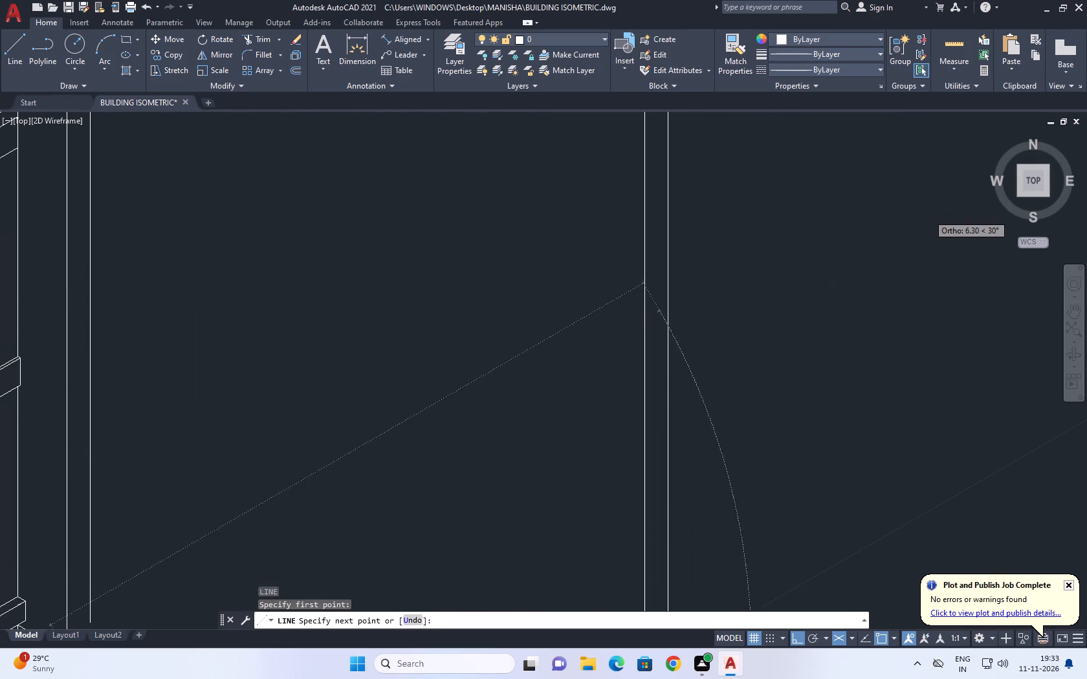
pyautogui.click(884, 316)
pyautogui.press('space')
# Trim the bottom edge beyond the outer far vertical and the far verticals' ends hanging below it.
pyautogui.moveTo(725, 270); pyautogui.dragTo(802, 251, button='middle')
pyautogui.press('t')
pyautogui.press('r')
pyautogui.press('space')
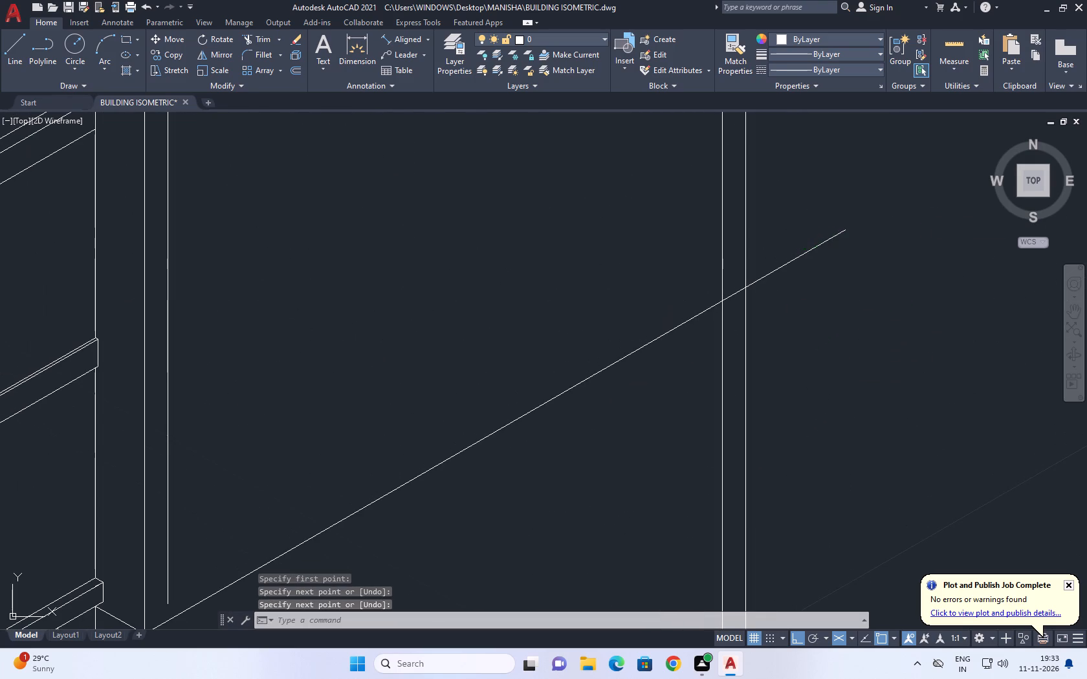
pyautogui.click(818, 212)
pyautogui.moveTo(792, 321); pyautogui.dragTo(802, 354)
pyautogui.moveTo(800, 323); pyautogui.dragTo(789, 330)
pyautogui.moveTo(663, 398); pyautogui.dragTo(657, 411)
pyautogui.scroll(-4, 784, 361)
pyautogui.press('space')
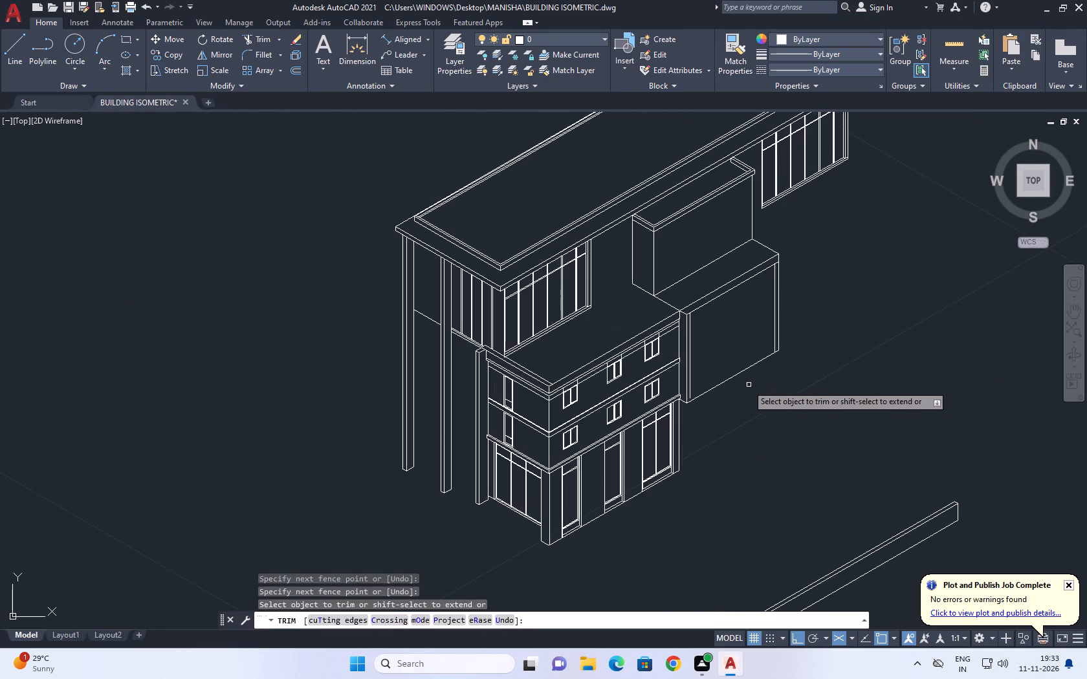
# Copy the extension's bottom edge line 0.25 vertically upward on the right isoplane.
pyautogui.scroll(2, 734, 381)
pyautogui.moveTo(706, 389); pyautogui.dragTo(751, 312, button='middle')
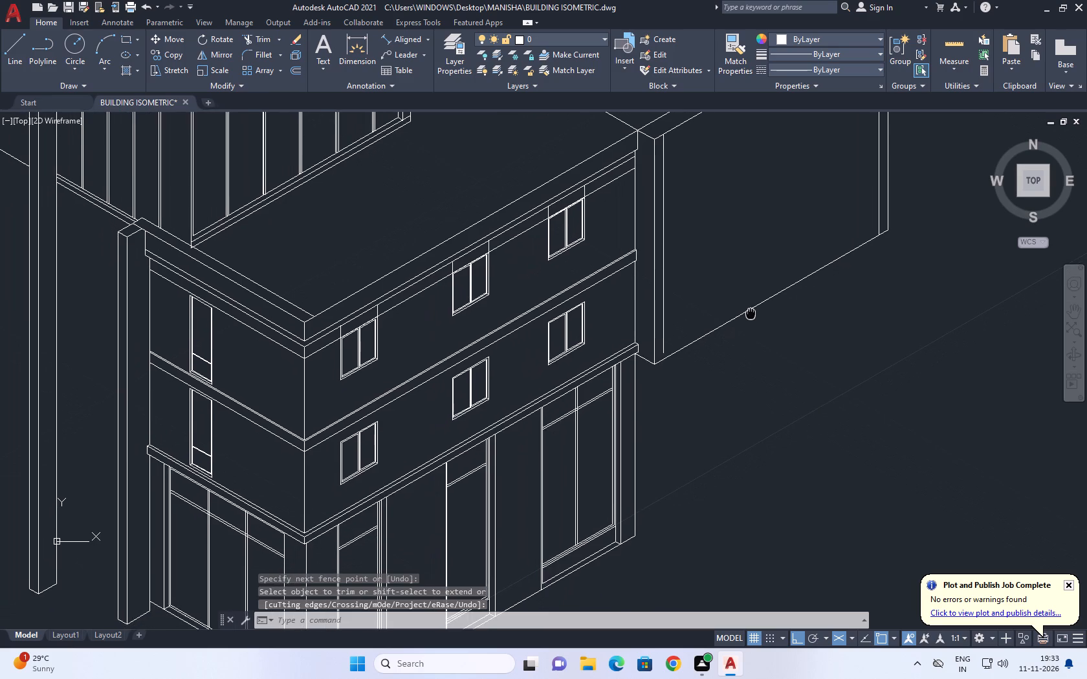
pyautogui.moveTo(751, 312); pyautogui.dragTo(752, 312, button='middle')
pyautogui.scroll(2, 752, 314)
pyautogui.click(752, 315)
pyautogui.moveTo(732, 274); pyautogui.dragTo(721, 271)
pyautogui.scroll(-1, 708, 279)
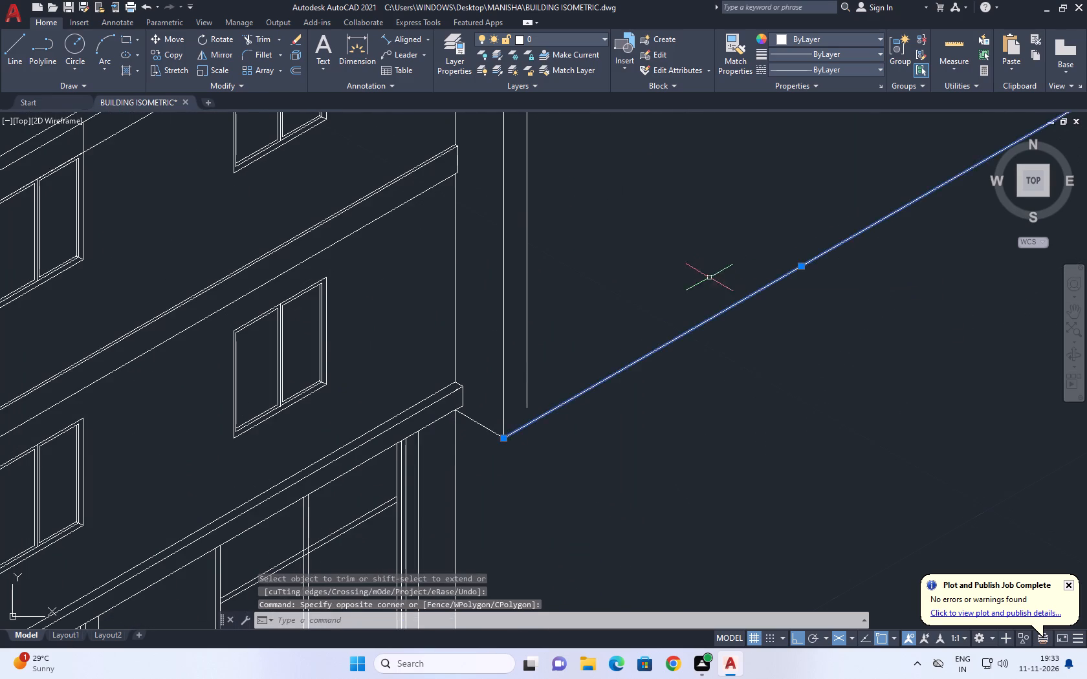
pyautogui.scroll(-1, 709, 278)
pyautogui.moveTo(729, 235); pyautogui.dragTo(730, 292, button='middle')
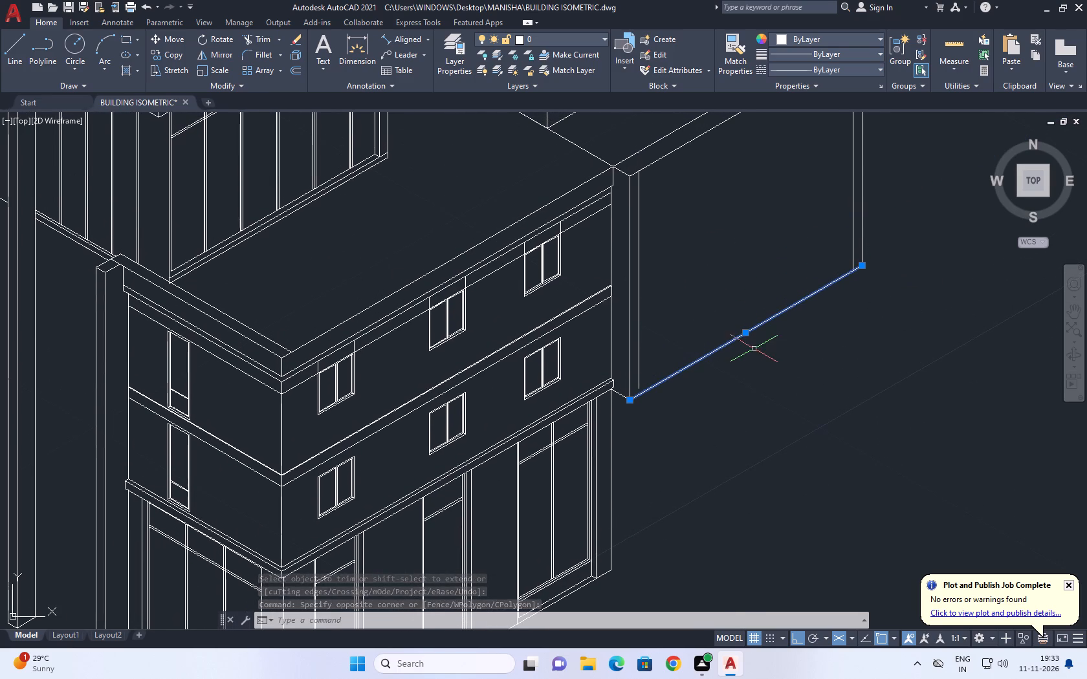
pyautogui.scroll(-2, 754, 349)
pyautogui.scroll(1, 734, 339)
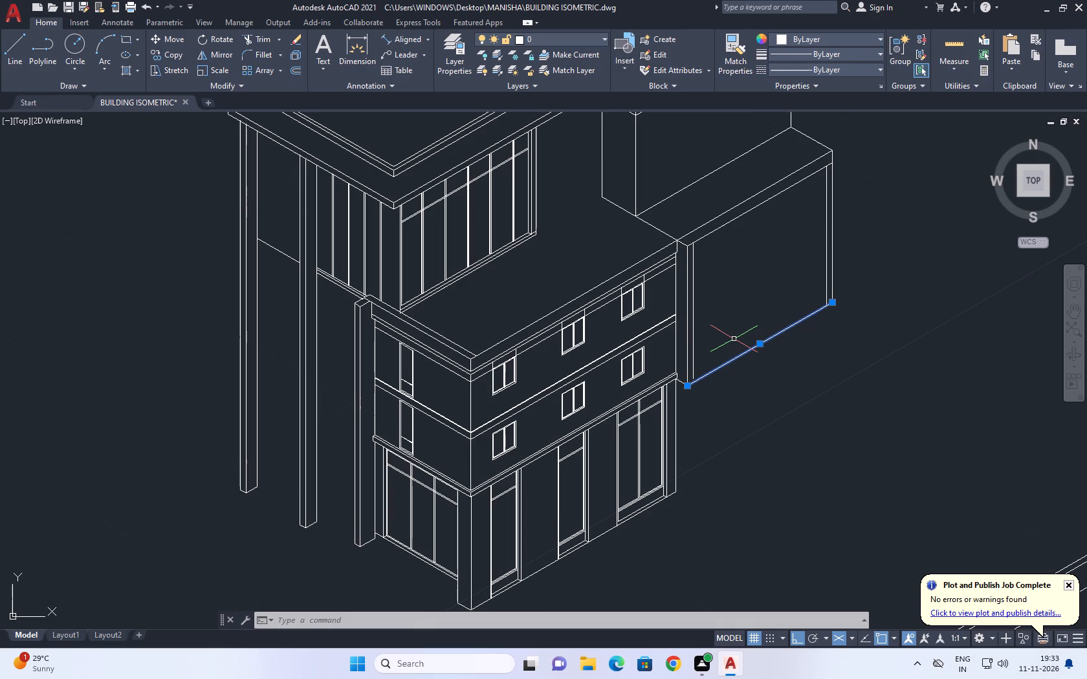
pyautogui.write('CO')
pyautogui.press('space')
pyautogui.scroll(2, 734, 338)
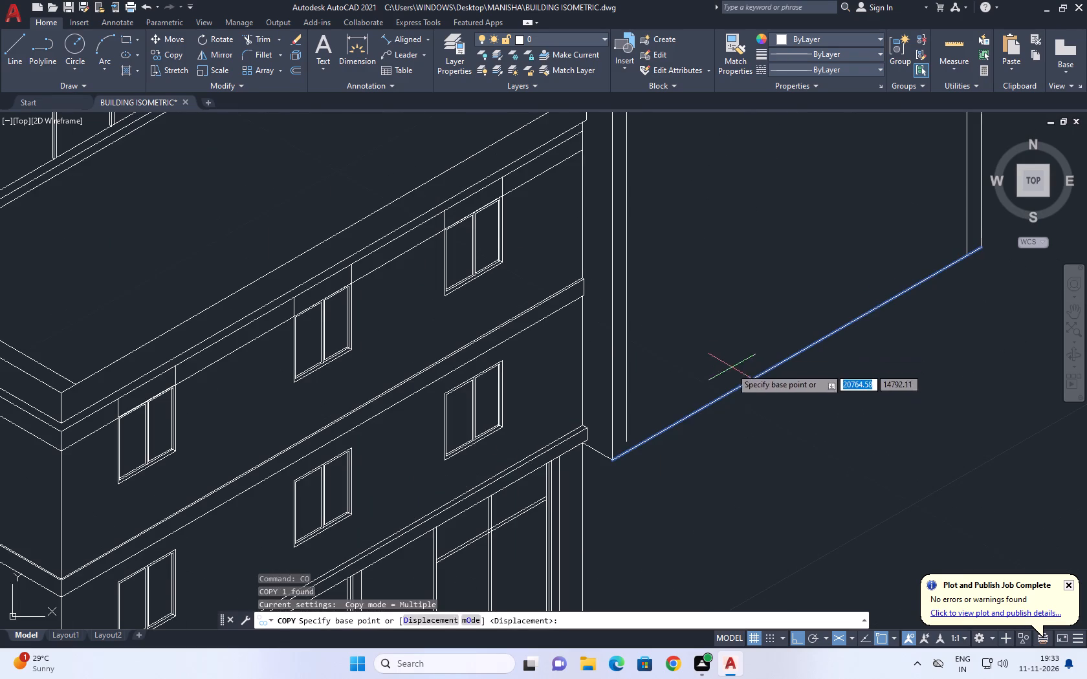
pyautogui.click(729, 380)
pyautogui.press('F5')
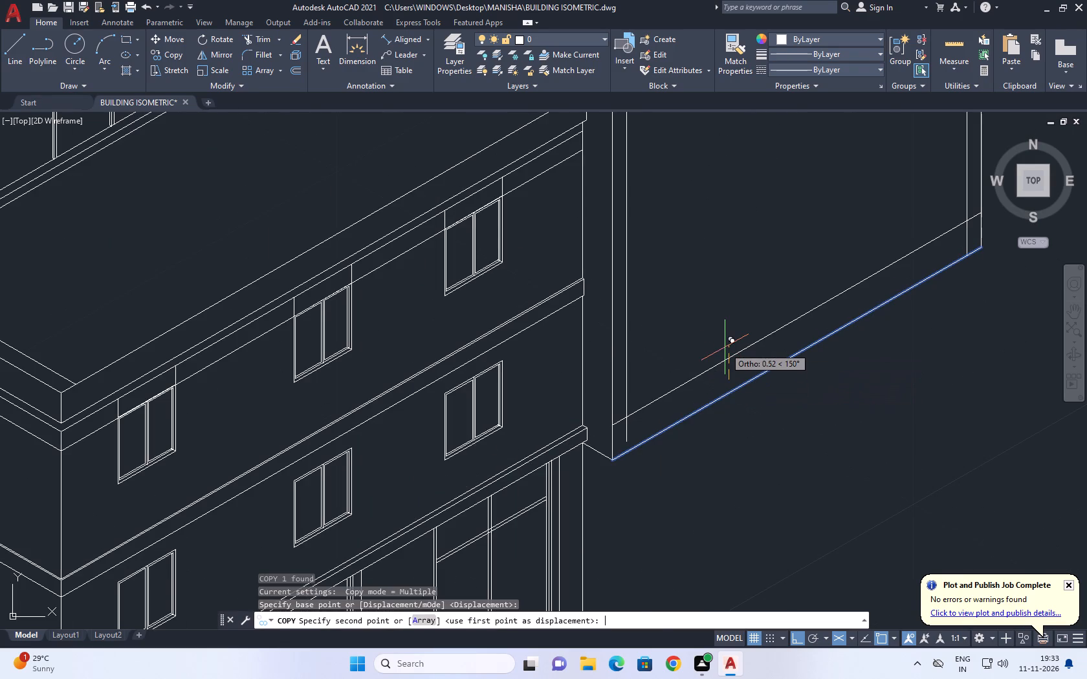
pyautogui.press('0')
pyautogui.write('.25')
pyautogui.press('Return')
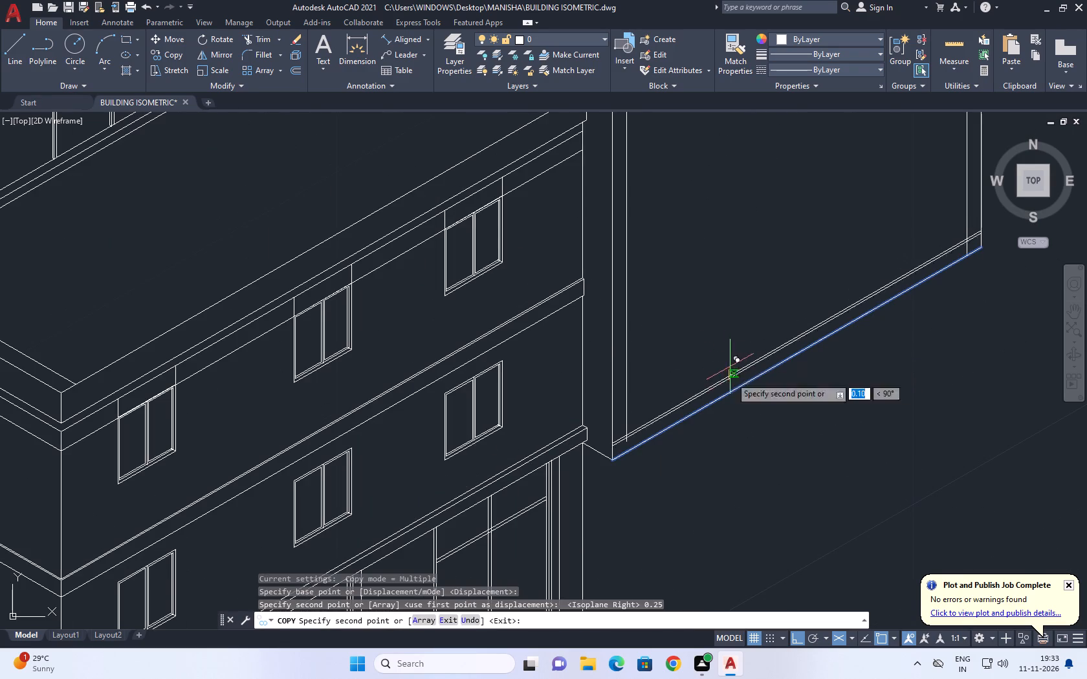
pyautogui.press('Escape')
# Trim the overlapping ends of the copied edge and inner verticals at both lower corners of the inset frame.
pyautogui.scroll(2, 625, 424)
pyautogui.moveTo(641, 424); pyautogui.dragTo(692, 343, button='middle')
pyautogui.write('TR')
pyautogui.press('space')
pyautogui.scroll(2, 675, 381)
pyautogui.click(699, 388)
pyautogui.click(624, 345)
pyautogui.scroll(-7, 633, 367)
pyautogui.scroll(1, 711, 338)
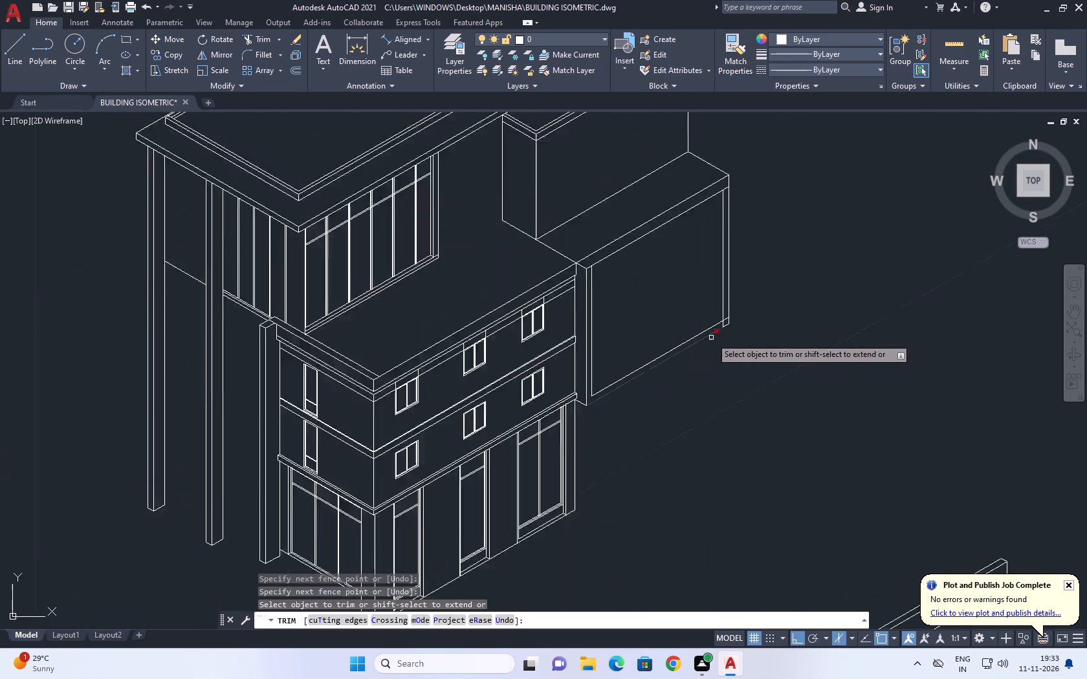
pyautogui.scroll(4, 711, 338)
pyautogui.scroll(3, 776, 233)
pyautogui.click(821, 208)
pyautogui.moveTo(725, 358); pyautogui.dragTo(719, 361)
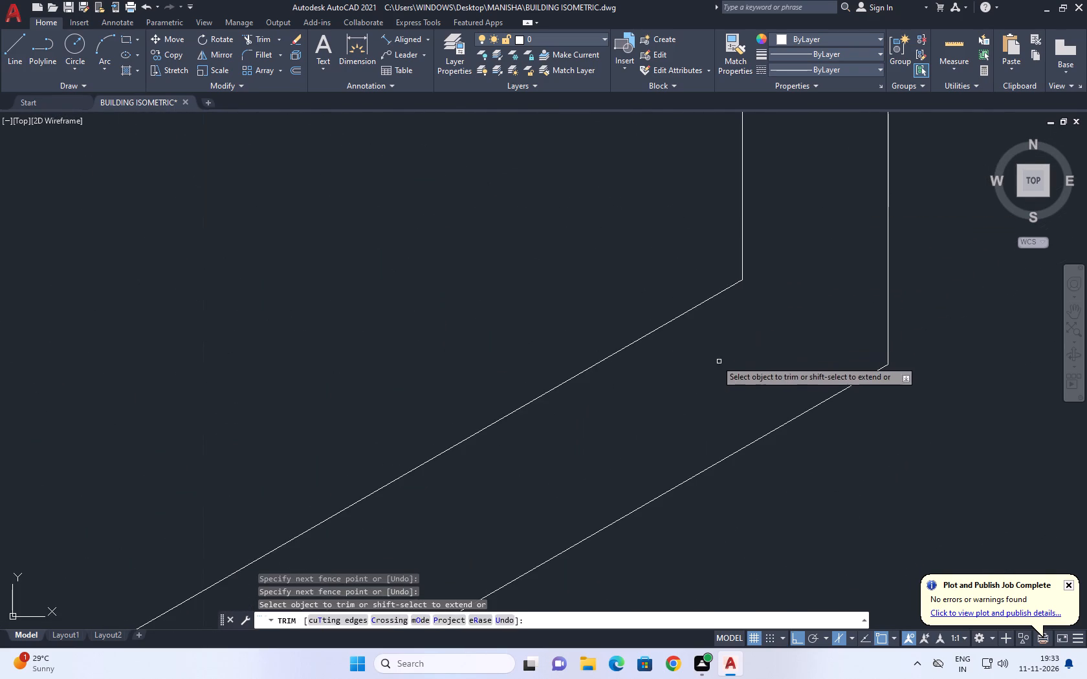
# Trim the lower roof edge's stub between the inner and outer verticals at the far upper corner.
pyautogui.scroll(-7, 730, 347)
pyautogui.scroll(2, 754, 157)
pyautogui.moveTo(749, 158); pyautogui.dragTo(801, 383, button='middle')
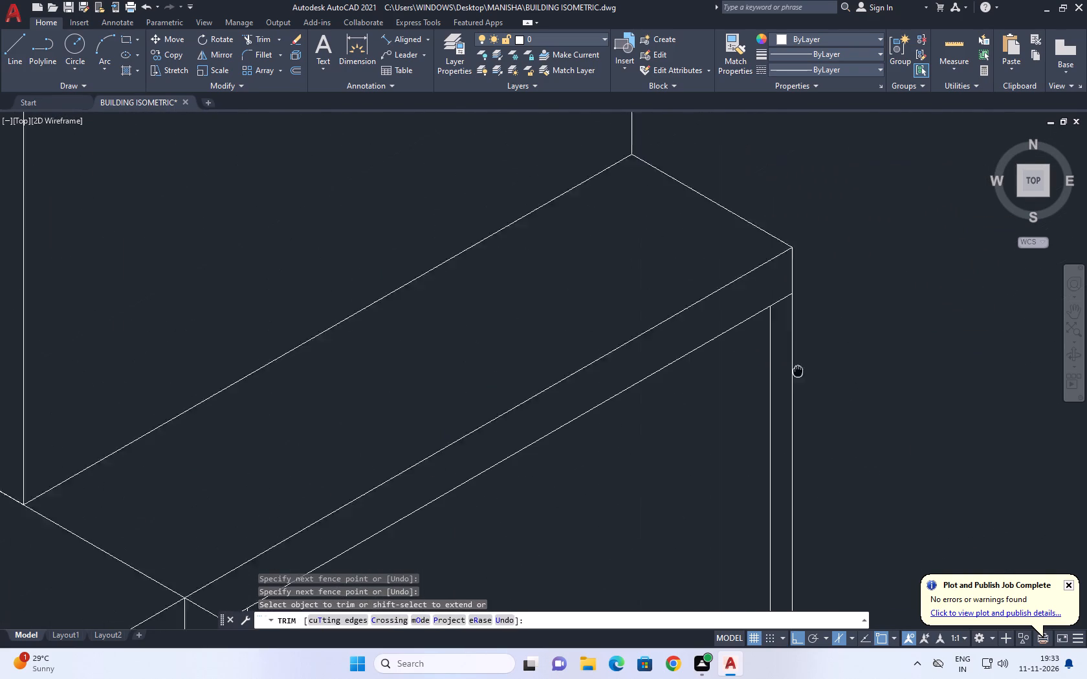
pyautogui.moveTo(801, 383); pyautogui.dragTo(803, 391, button='middle')
pyautogui.click(786, 336)
pyautogui.scroll(-3, 811, 317)
pyautogui.press('space')
pyautogui.scroll(2, 667, 426)
# Delete the upper long roof edge line running from the lower block's roof corner toward the far end.
pyautogui.moveTo(679, 352); pyautogui.dragTo(666, 388, button='middle')
pyautogui.scroll(1, 661, 389)
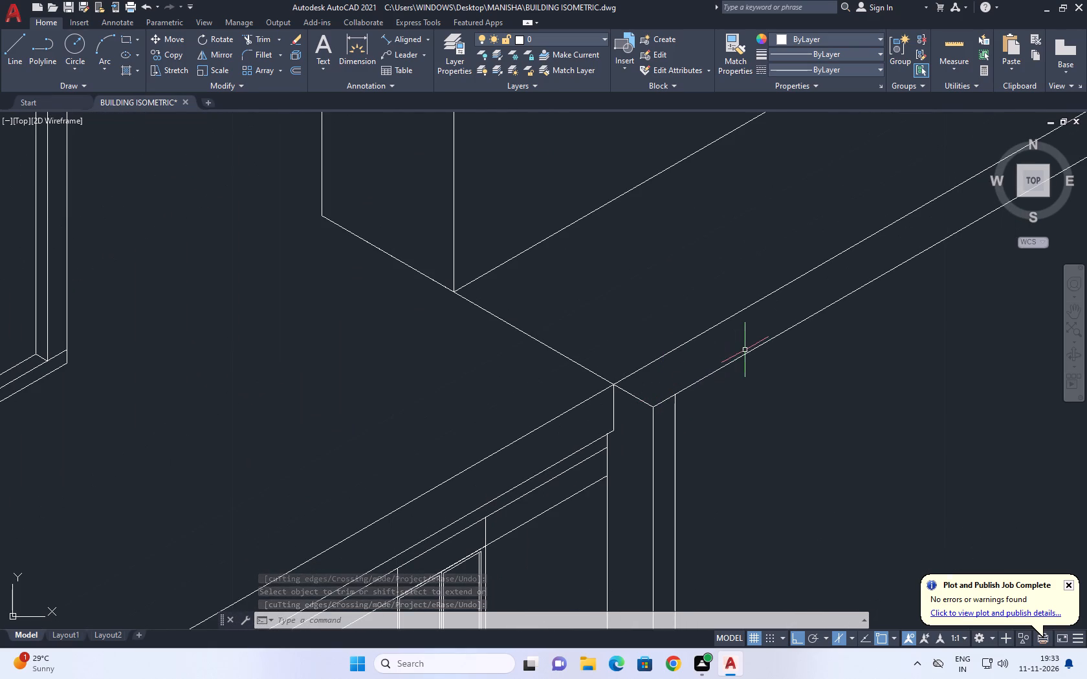
pyautogui.moveTo(745, 354); pyautogui.dragTo(742, 367, button='middle')
pyautogui.click(674, 363)
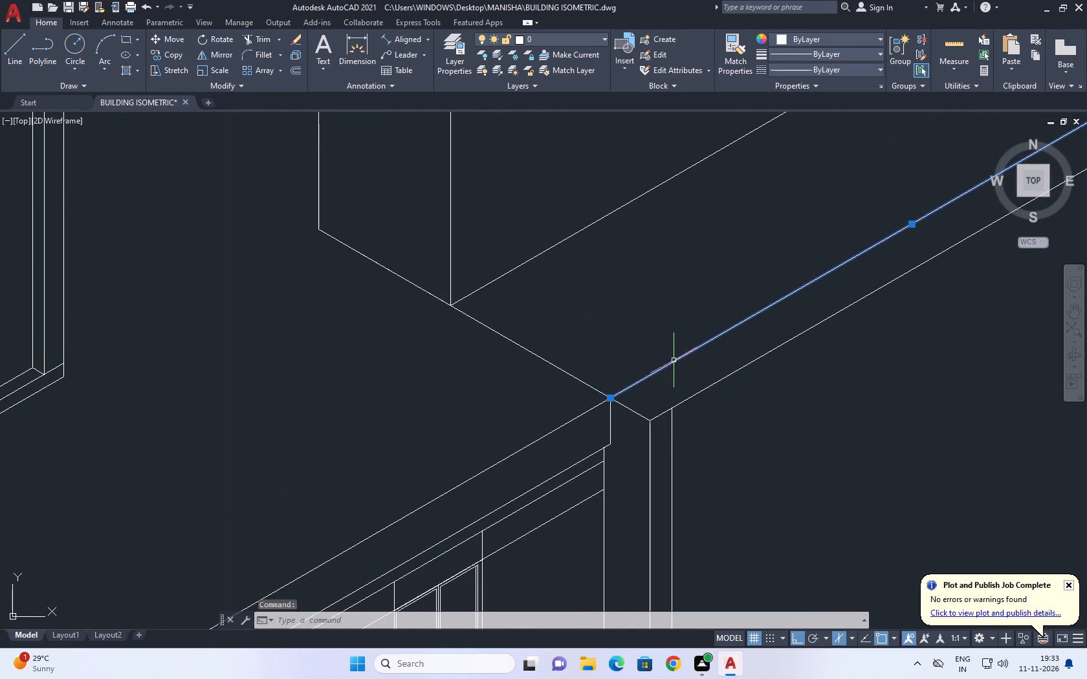
pyautogui.moveTo(685, 366); pyautogui.dragTo(620, 387, button='middle')
pyautogui.press('Delete')
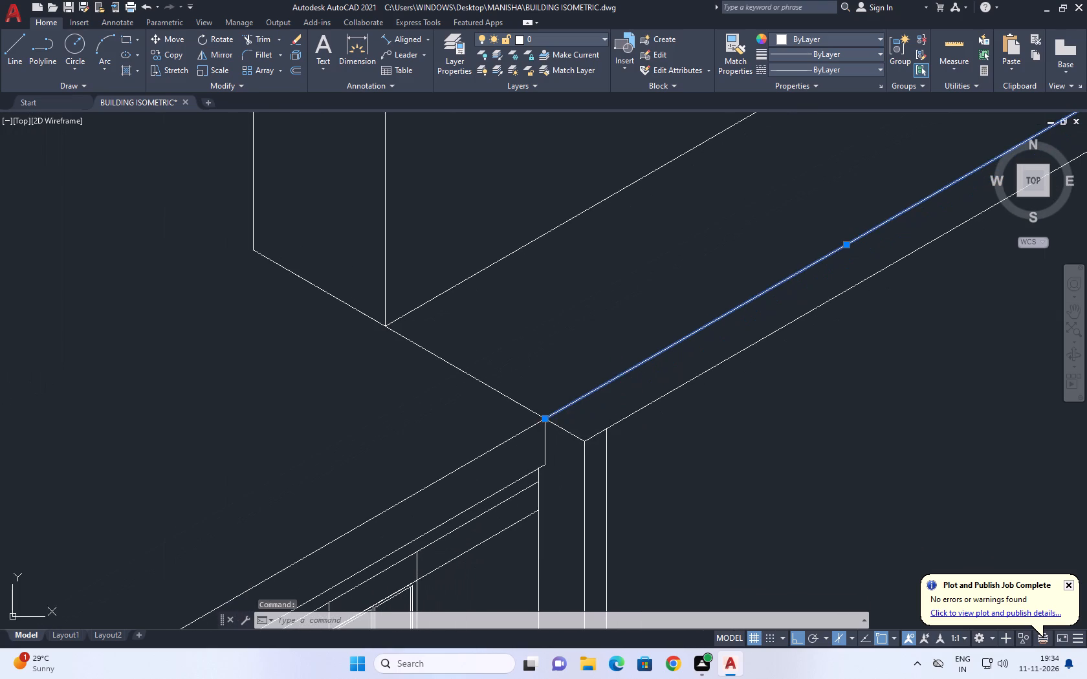
pyautogui.scroll(-3, 618, 387)
pyautogui.scroll(2, 604, 400)
pyautogui.moveTo(737, 358); pyautogui.dragTo(729, 350, button='middle')
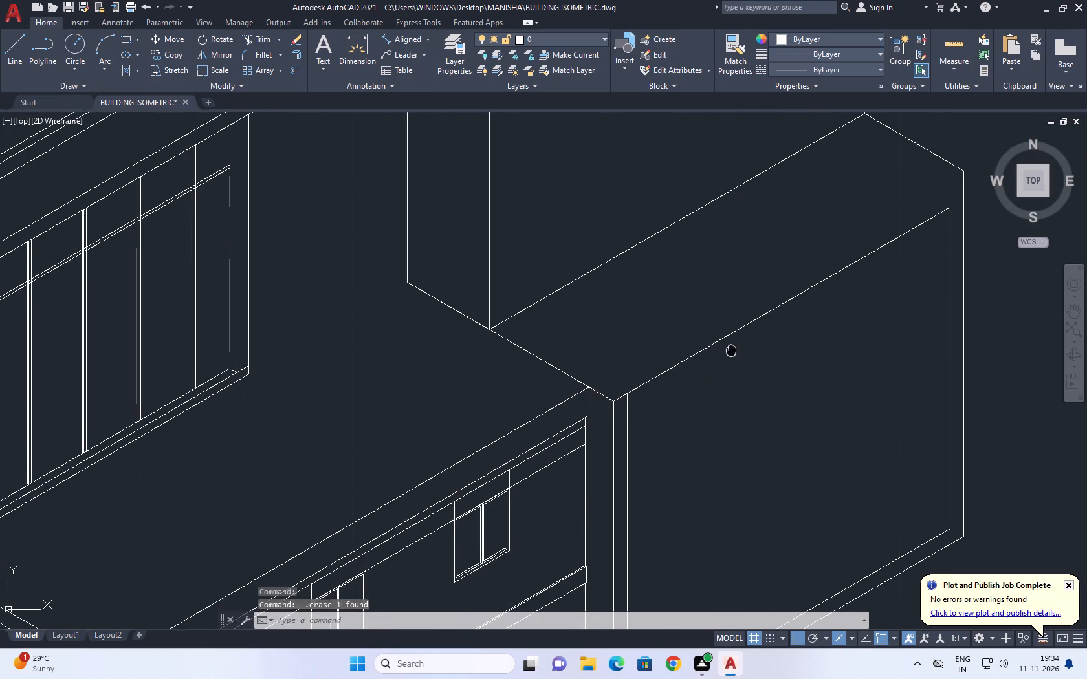
# Delete the short roof edge line between the projecting block's lower far corner and the extension's far outer vertical.
pyautogui.moveTo(729, 350); pyautogui.dragTo(670, 367, button='middle')
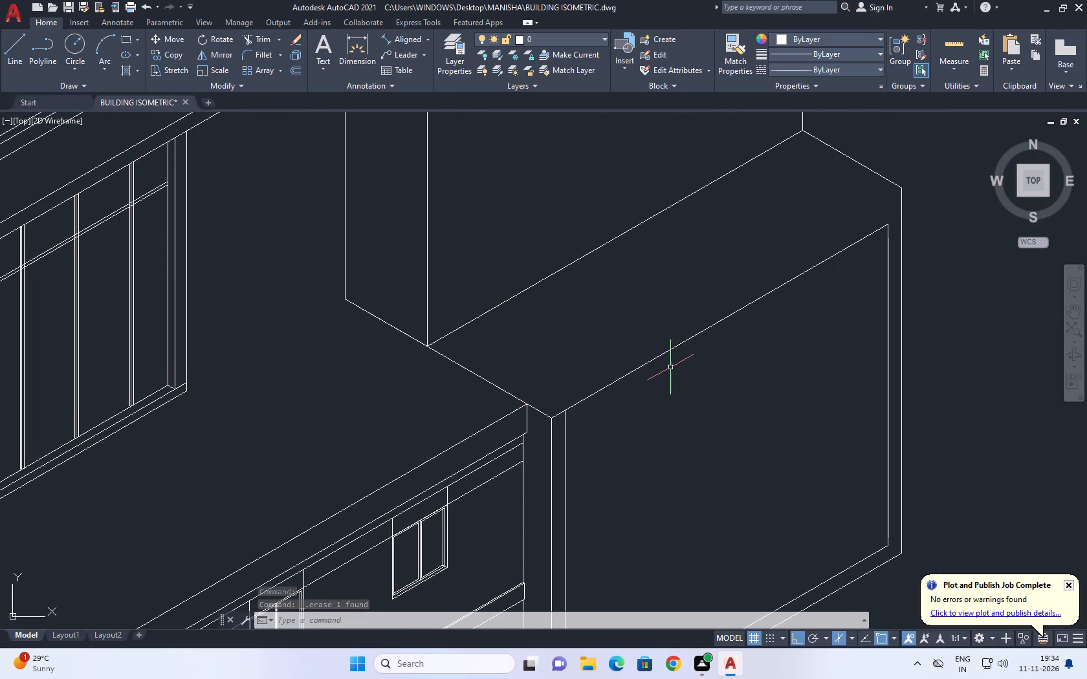
pyautogui.moveTo(795, 285); pyautogui.dragTo(751, 305, button='middle')
pyautogui.moveTo(837, 248); pyautogui.dragTo(840, 312, button='middle')
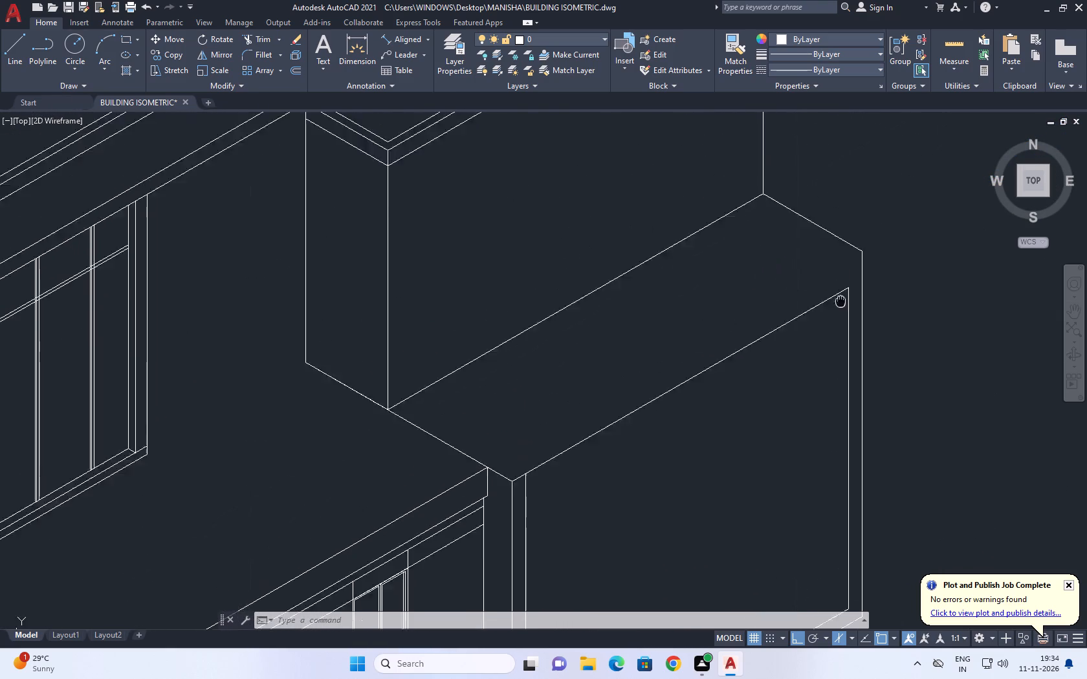
pyautogui.moveTo(840, 312); pyautogui.dragTo(841, 347, button='middle')
pyautogui.click(846, 288)
pyautogui.moveTo(822, 301); pyautogui.dragTo(814, 308)
pyautogui.moveTo(844, 305); pyautogui.dragTo(827, 314, button='middle')
pyautogui.press('Delete')
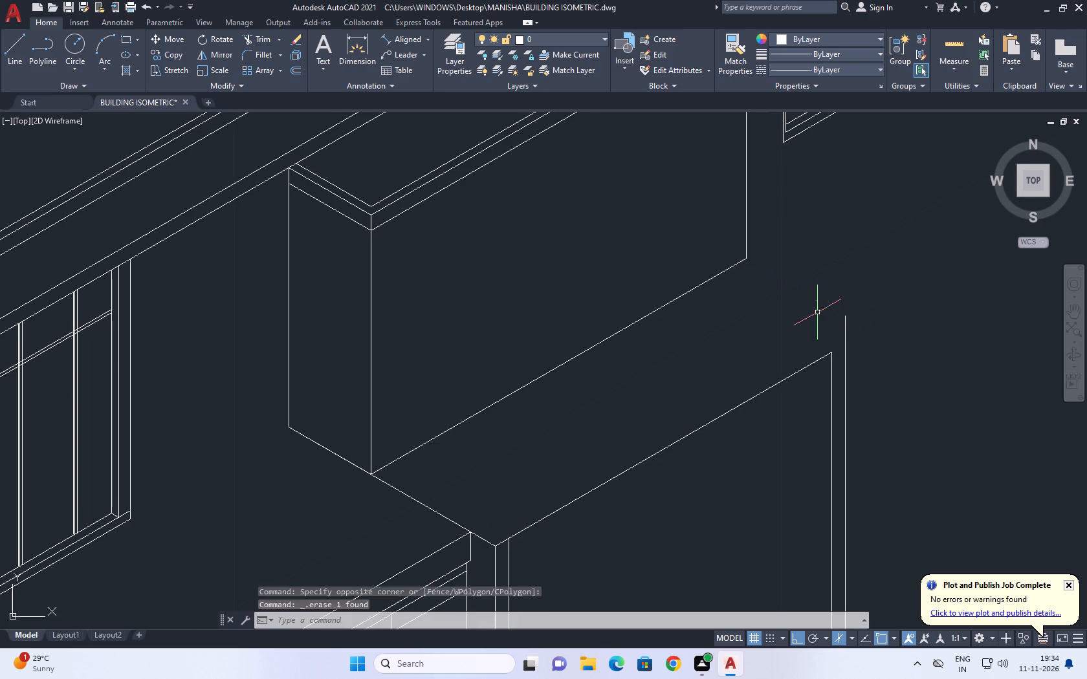
# Draw a line on the left isoplane from the projecting block's lower far corner to past the extension's outer vertical.
pyautogui.moveTo(886, 358); pyautogui.dragTo(830, 333, button='middle')
pyautogui.press('l')
pyautogui.press('space')
pyautogui.scroll(1, 730, 259)
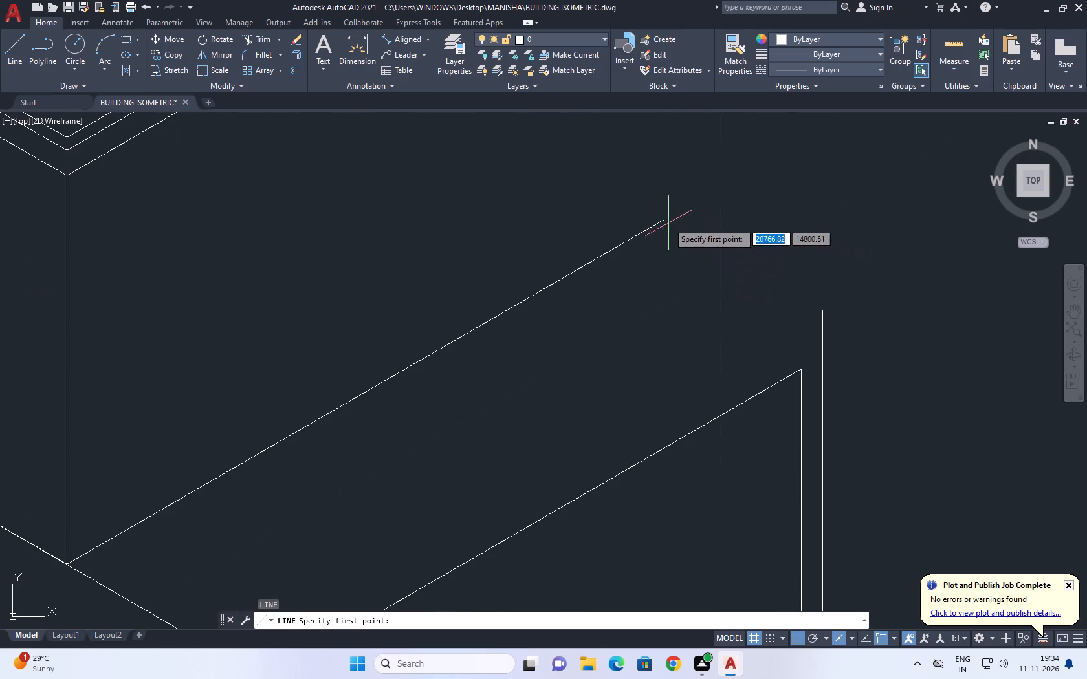
pyautogui.moveTo(664, 220); pyautogui.dragTo(669, 226)
pyautogui.moveTo(877, 395); pyautogui.dragTo(779, 347, button='middle')
pyautogui.press('F5')
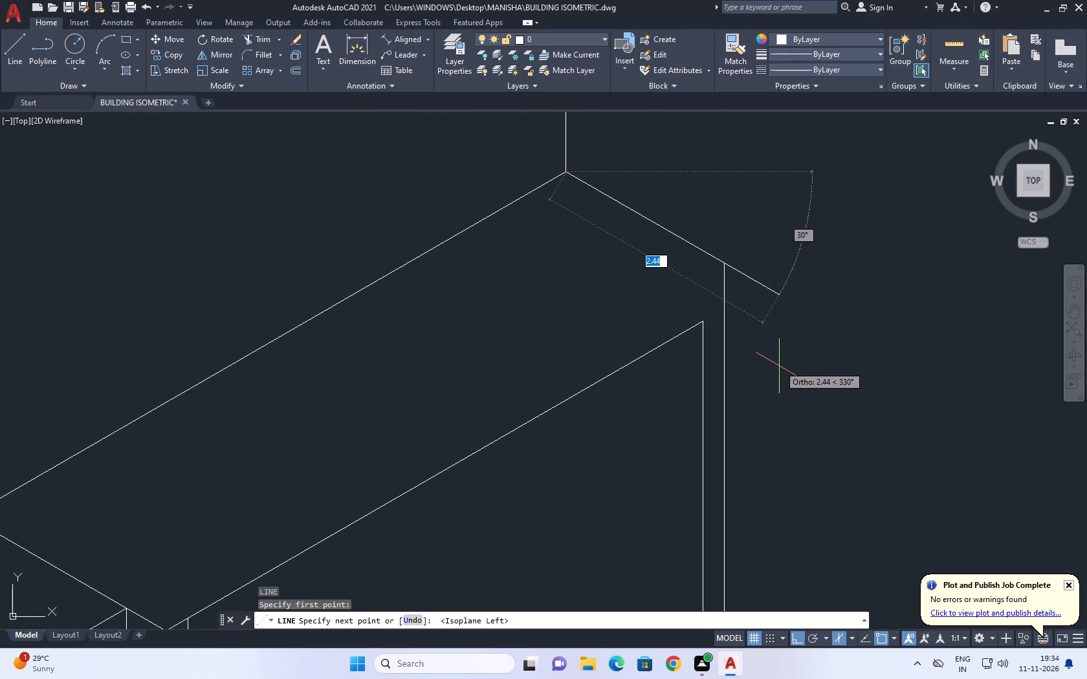
pyautogui.moveTo(845, 451); pyautogui.dragTo(847, 457)
pyautogui.press('Escape')
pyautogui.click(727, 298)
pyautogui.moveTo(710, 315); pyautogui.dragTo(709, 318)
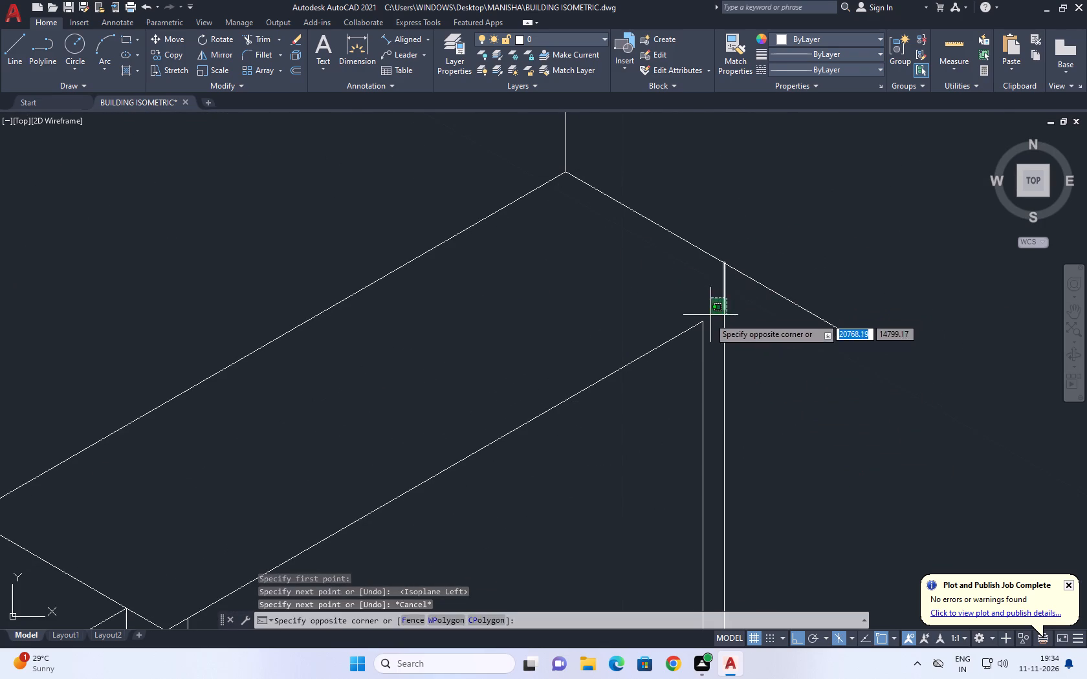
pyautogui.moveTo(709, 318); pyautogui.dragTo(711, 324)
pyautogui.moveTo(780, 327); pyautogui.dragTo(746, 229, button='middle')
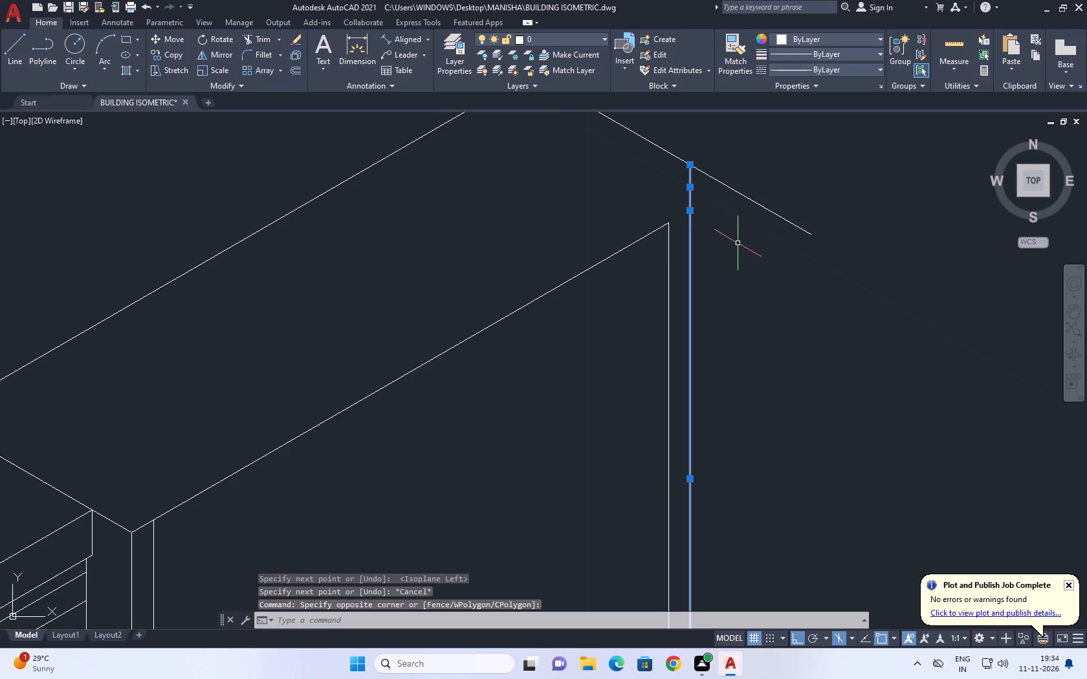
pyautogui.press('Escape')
# Extend the extension's long front roof edge through the outer vertical to the new sloping end line.
pyautogui.press('e')
pyautogui.press('x')
pyautogui.press('space')
pyautogui.moveTo(617, 215); pyautogui.dragTo(619, 223)
pyautogui.click(640, 297)
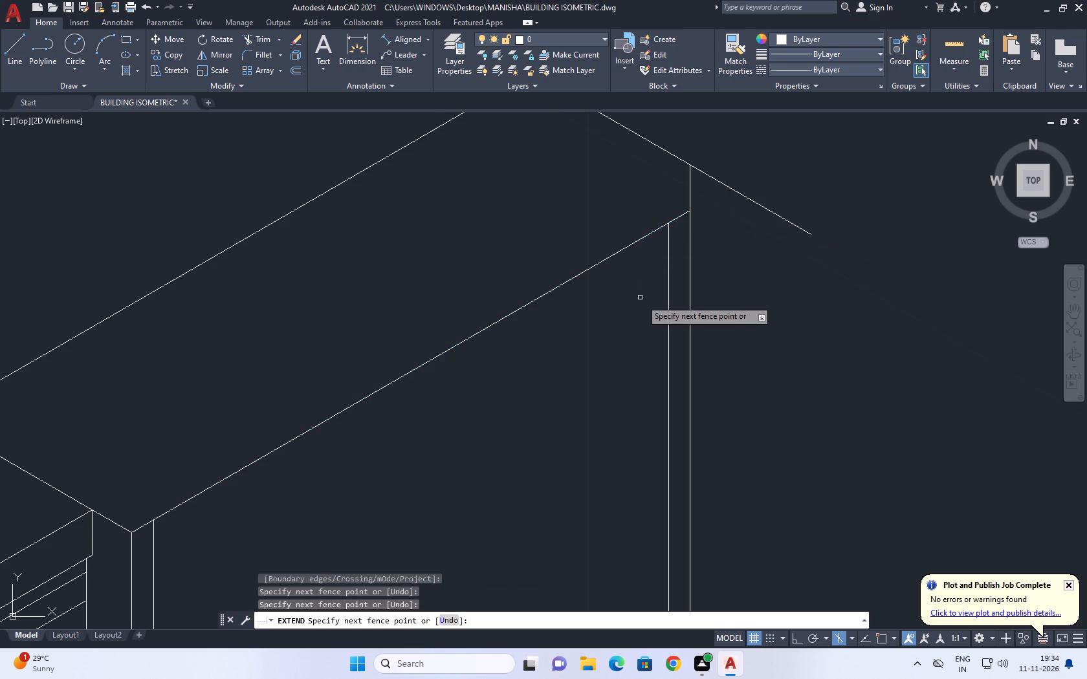
pyautogui.click(630, 204)
pyautogui.click(630, 283)
pyautogui.press('Escape')
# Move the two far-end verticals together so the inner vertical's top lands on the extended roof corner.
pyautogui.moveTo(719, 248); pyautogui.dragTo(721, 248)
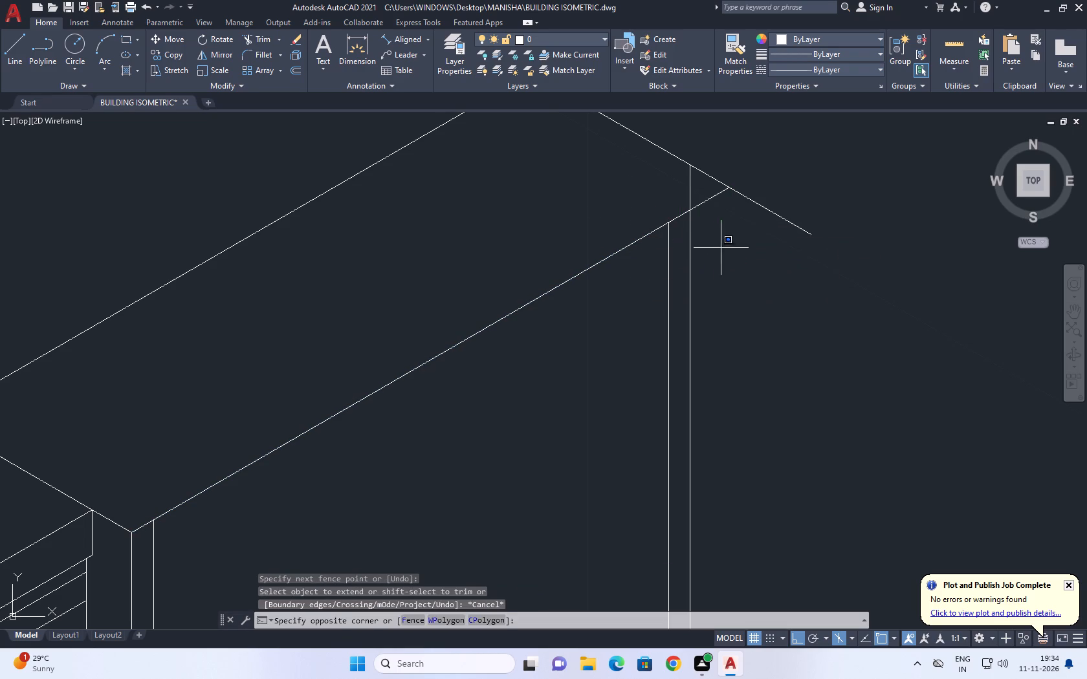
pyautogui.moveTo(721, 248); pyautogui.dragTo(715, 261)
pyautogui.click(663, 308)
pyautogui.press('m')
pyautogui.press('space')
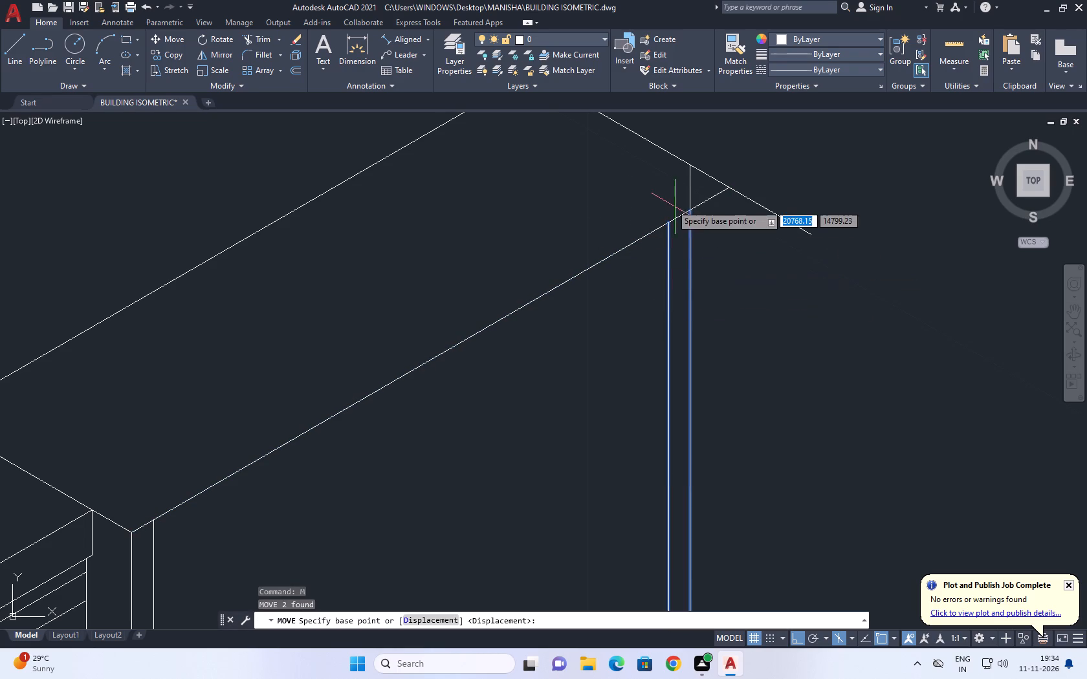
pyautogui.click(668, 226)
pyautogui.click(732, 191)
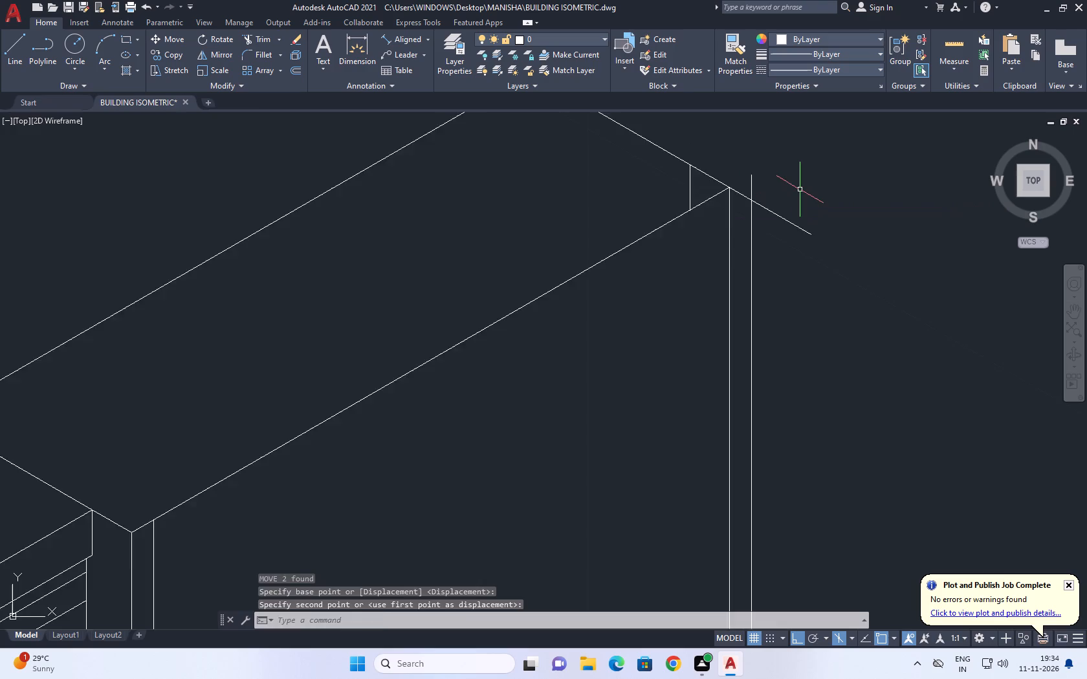
# Delete the leftover short vertical stub between the extension's two roof edges near the far corner.
pyautogui.scroll(-3, 800, 189)
pyautogui.scroll(3, 785, 202)
pyautogui.click(755, 158)
pyautogui.click(715, 158)
pyautogui.press('Delete')
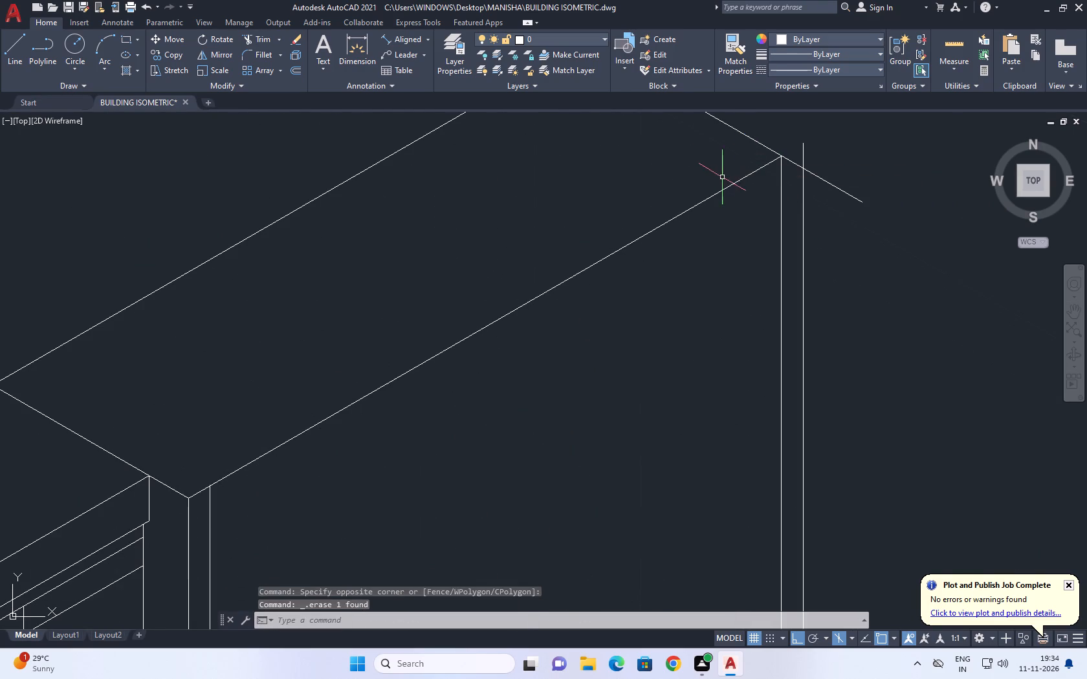
# Move the two far-end verticals together so the outer vertical's top lands on the far roof corner.
pyautogui.scroll(-2, 862, 204)
pyautogui.moveTo(878, 199); pyautogui.dragTo(842, 202, button='middle')
pyautogui.scroll(2, 819, 201)
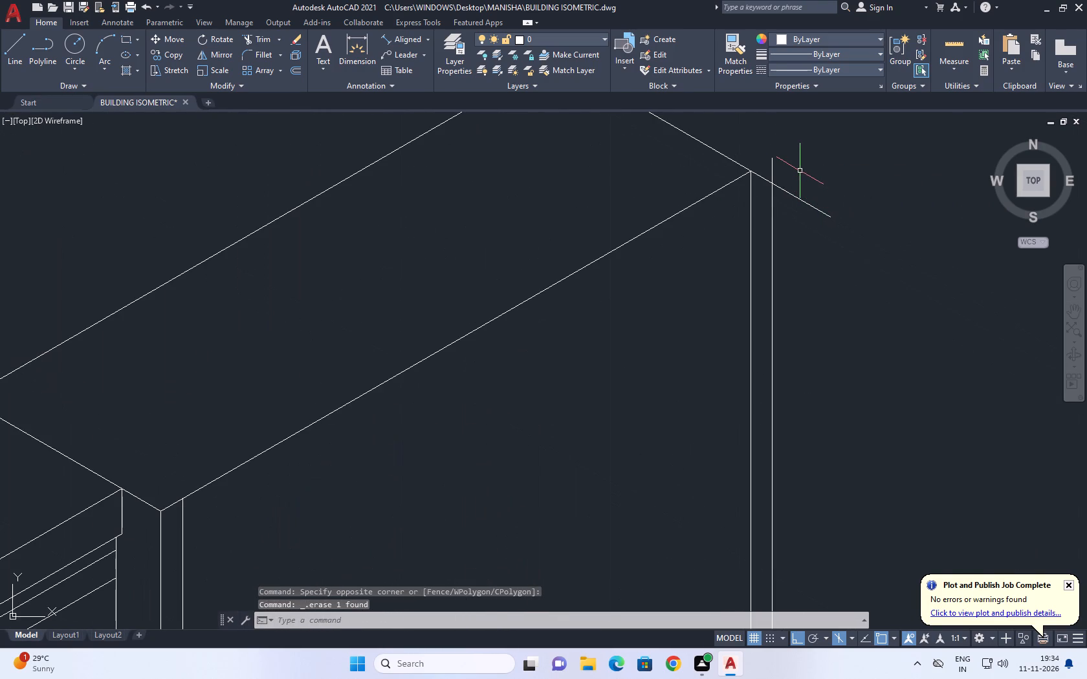
pyautogui.click(822, 331)
pyautogui.click(717, 321)
pyautogui.press('m')
pyautogui.press('space')
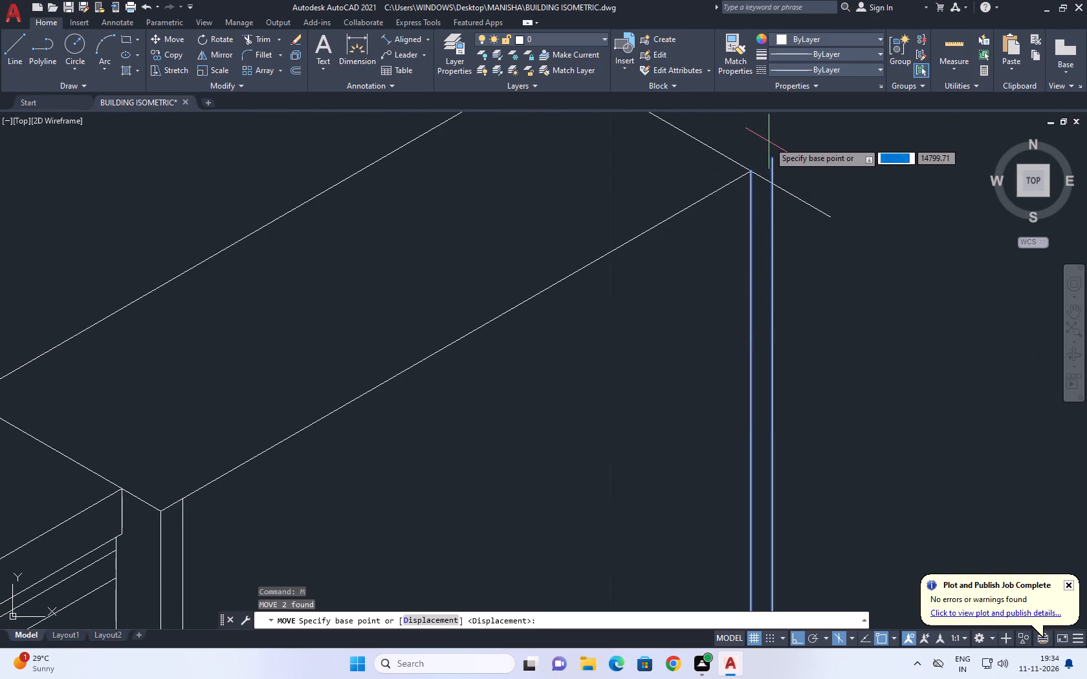
pyautogui.click(773, 155)
pyautogui.click(753, 174)
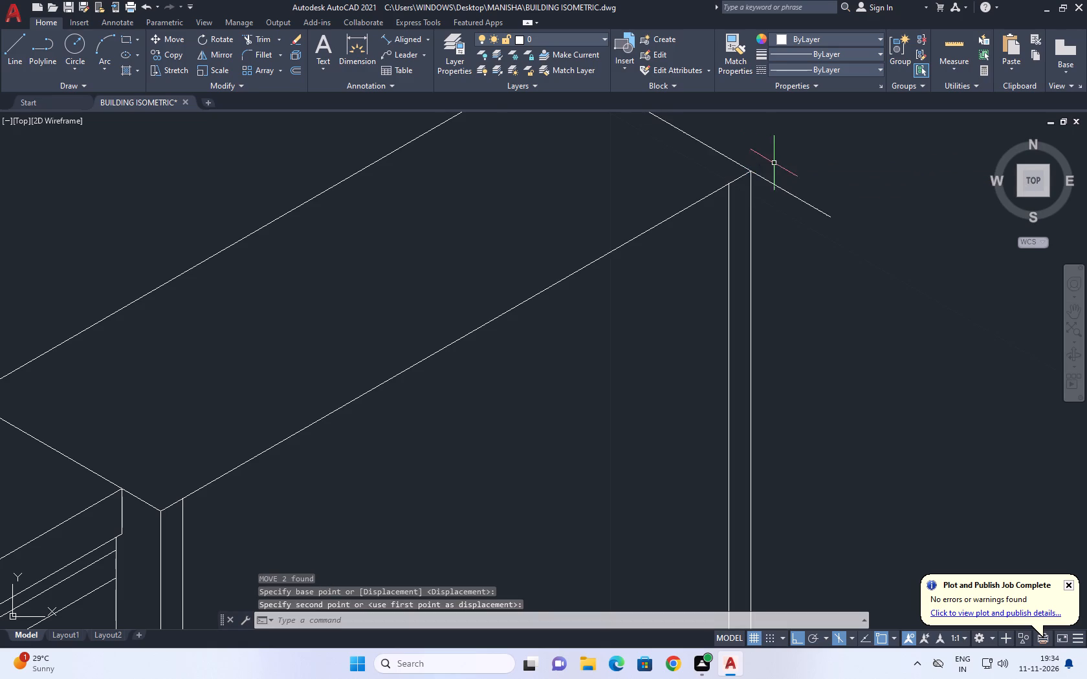
# Trim the sloping end line's overhang beyond the extension's far roof corner.
pyautogui.moveTo(783, 205); pyautogui.dragTo(783, 225, button='middle')
pyautogui.press('t')
pyautogui.press('r')
pyautogui.press('space')
pyautogui.click(797, 180)
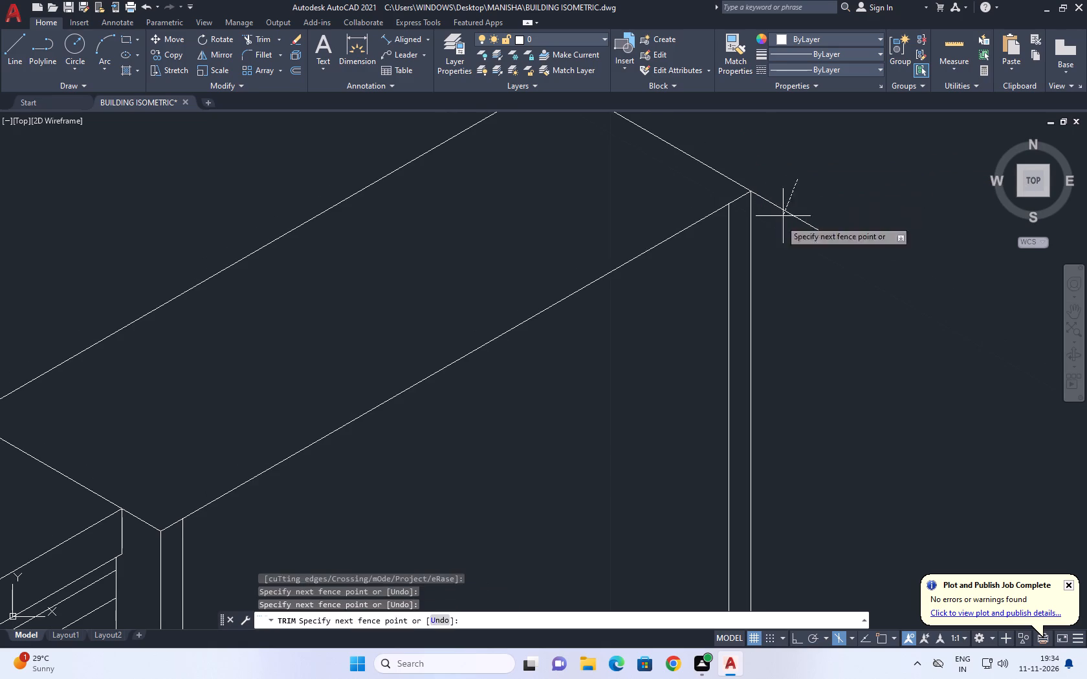
pyautogui.click(772, 250)
pyautogui.scroll(-5, 784, 183)
pyautogui.press('space')
# Fillet the extension's inner and outer bottom edges to their matching far-end verticals with radius 0.
pyautogui.scroll(2, 747, 251)
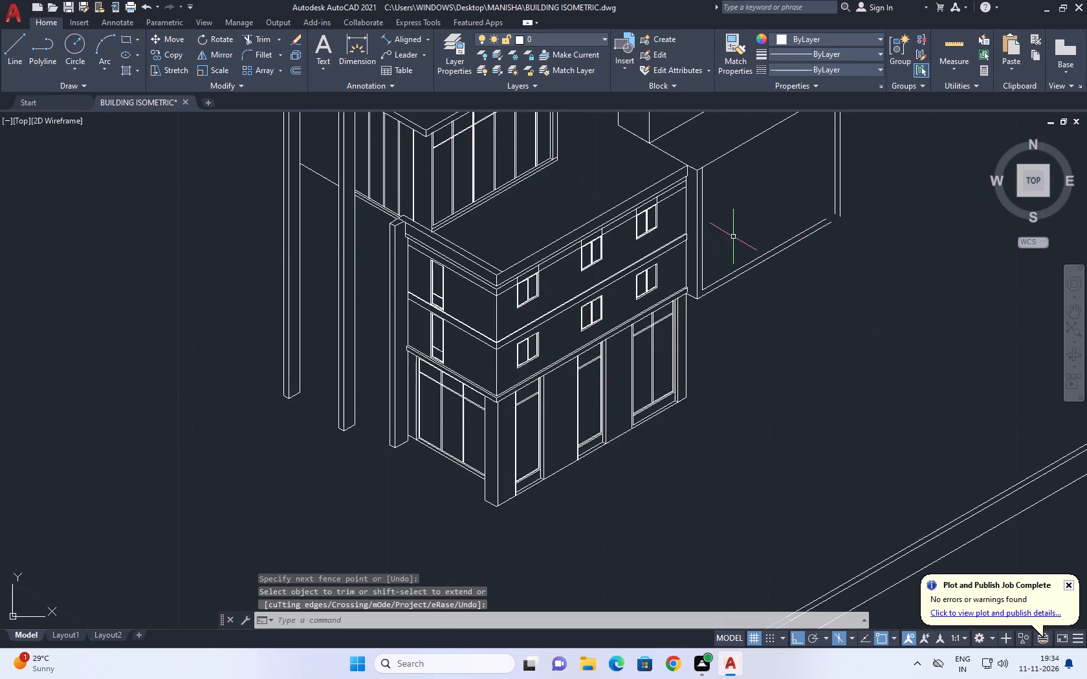
pyautogui.moveTo(807, 281); pyautogui.dragTo(771, 396, button='middle')
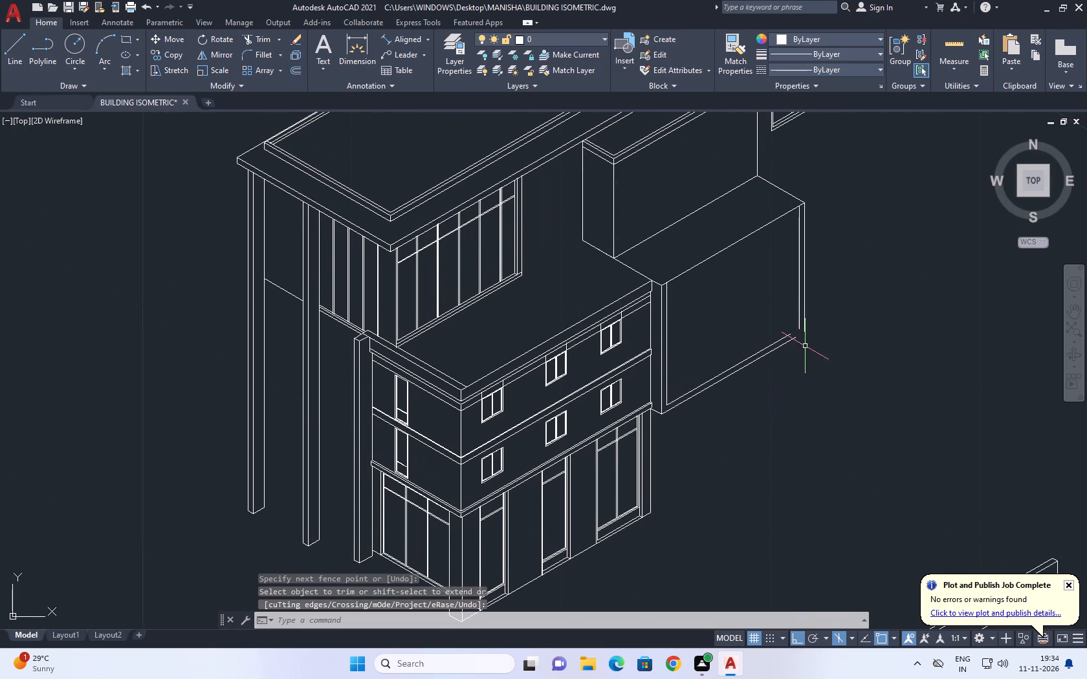
pyautogui.moveTo(826, 349); pyautogui.dragTo(829, 374, button='middle')
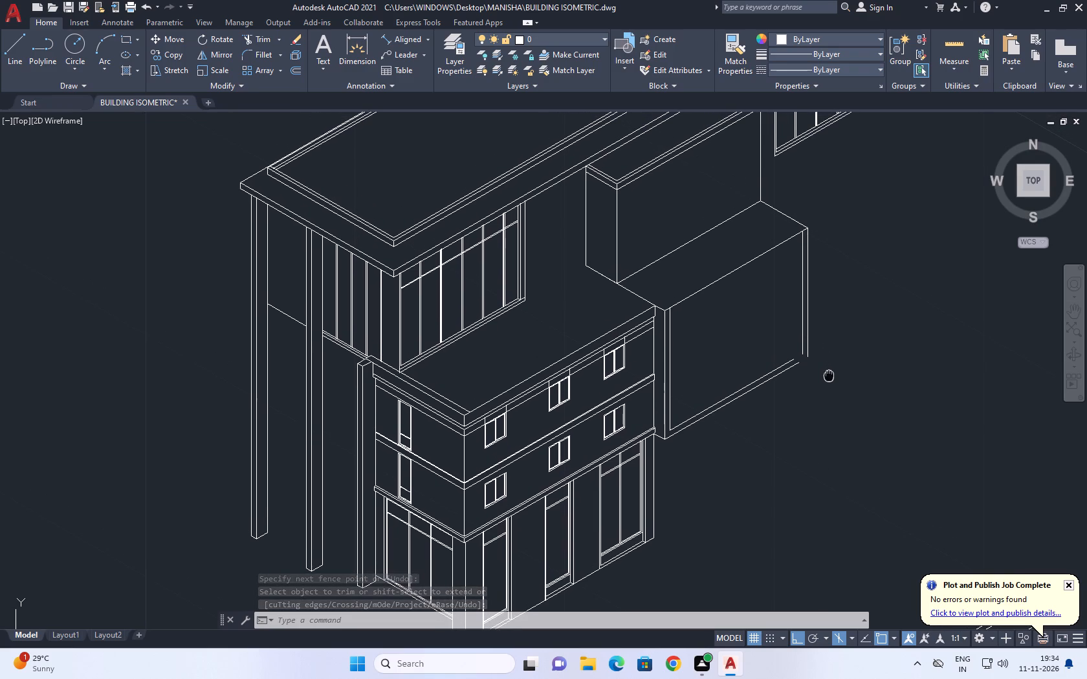
pyautogui.moveTo(829, 374); pyautogui.dragTo(829, 375, button='middle')
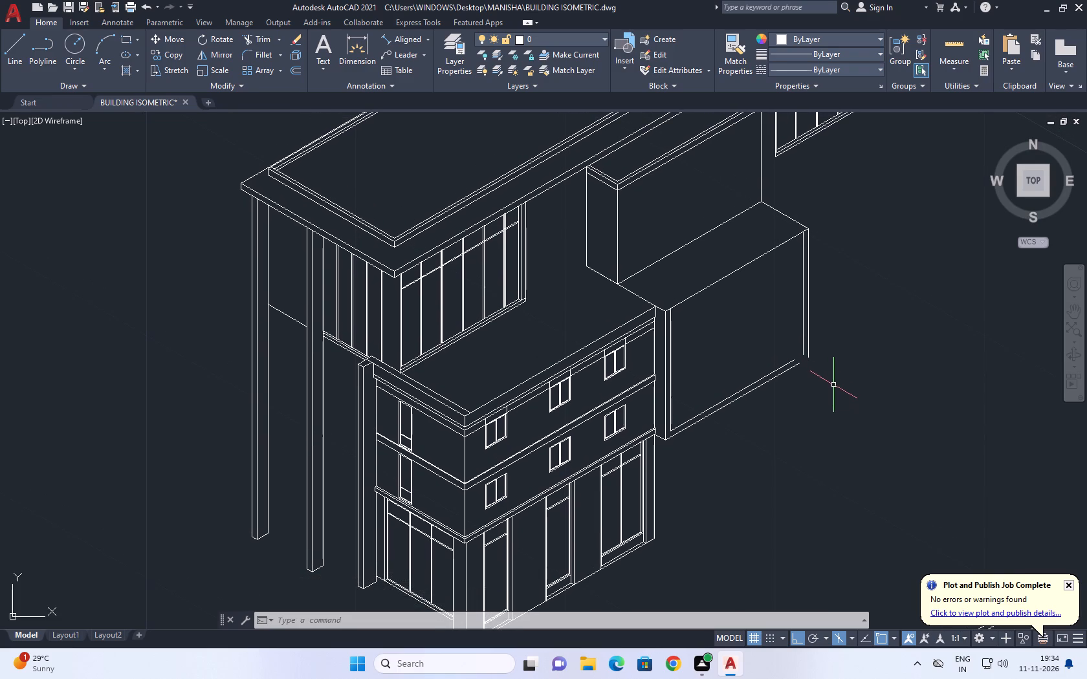
pyautogui.scroll(1, 769, 391)
pyautogui.moveTo(806, 371); pyautogui.dragTo(805, 386, button='middle')
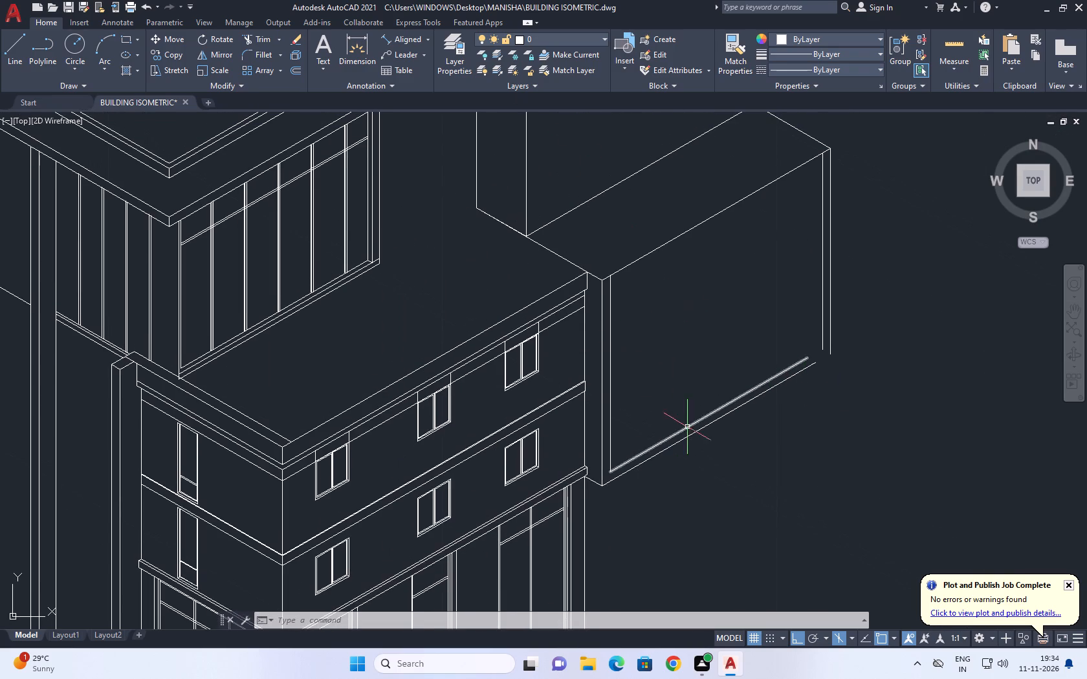
pyautogui.press('f')
pyautogui.press('space')
pyautogui.scroll(2, 782, 398)
pyautogui.click(822, 312)
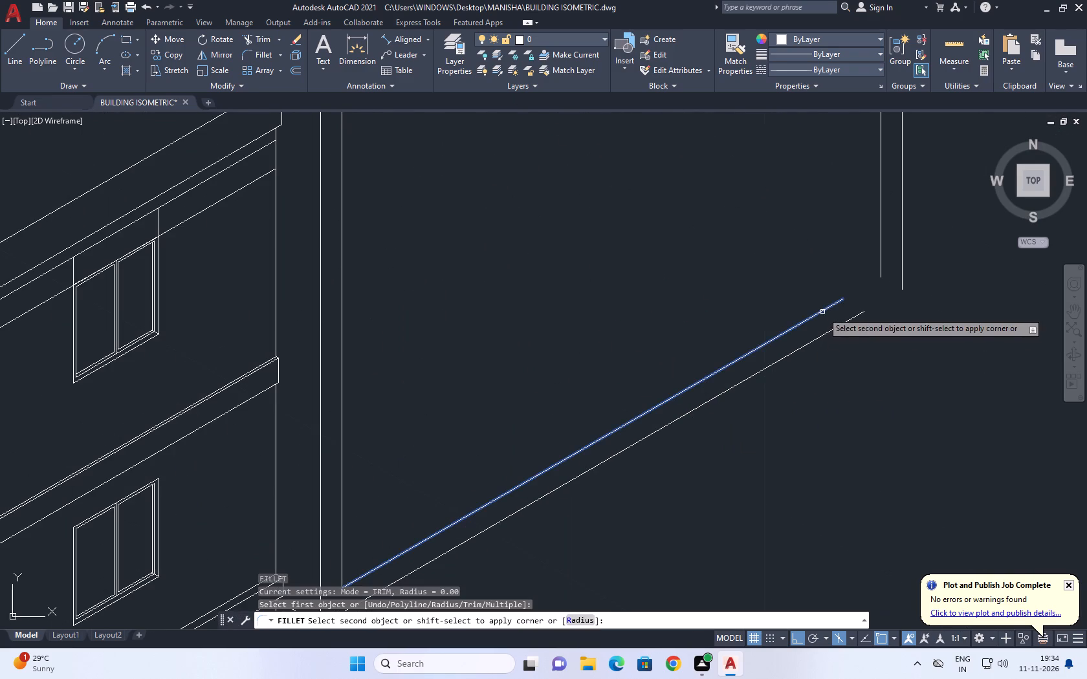
pyautogui.click(879, 269)
pyautogui.click(880, 270)
pyautogui.press('space')
pyautogui.click(859, 316)
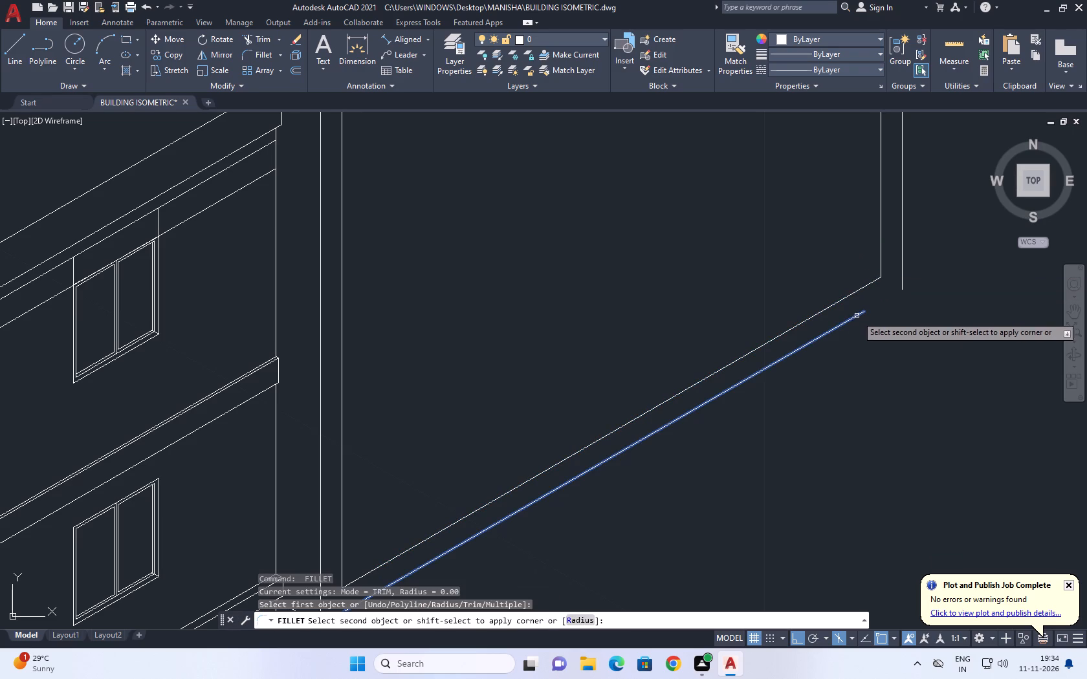
pyautogui.click(901, 287)
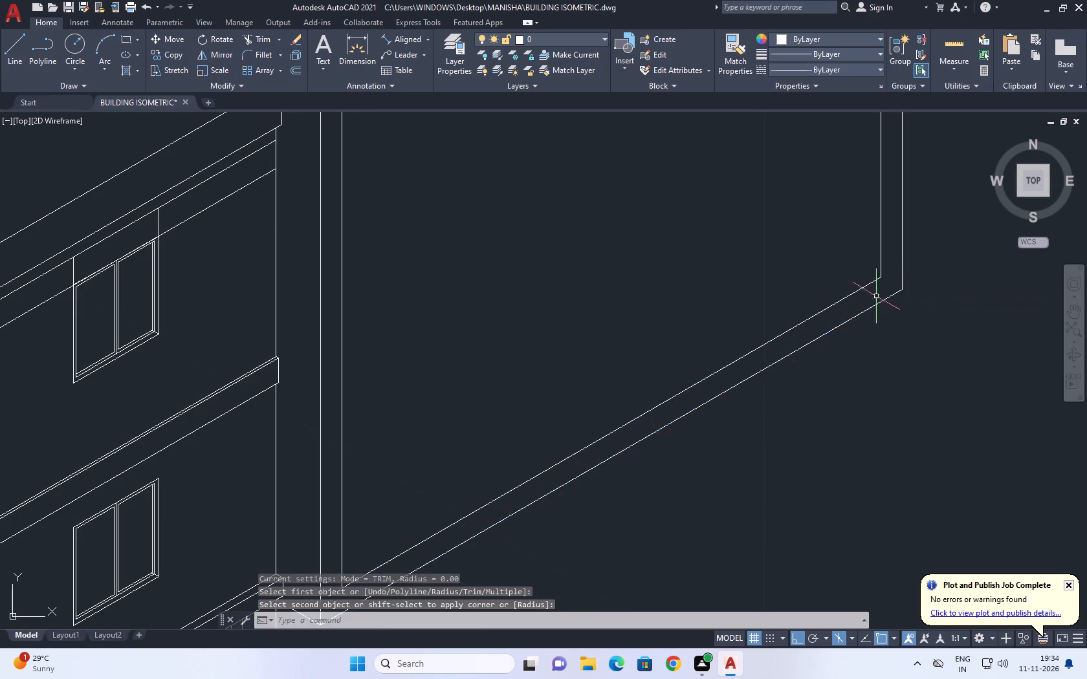
# Copy the extension's long front roof edge 0.25 vertically downward.
pyautogui.scroll(-2, 733, 325)
pyautogui.moveTo(748, 246); pyautogui.dragTo(781, 372, button='middle')
pyautogui.moveTo(768, 363); pyautogui.dragTo(774, 392, button='middle')
pyautogui.click(707, 369)
pyautogui.click(685, 325)
pyautogui.moveTo(732, 367); pyautogui.dragTo(711, 371, button='middle')
pyautogui.press('c')
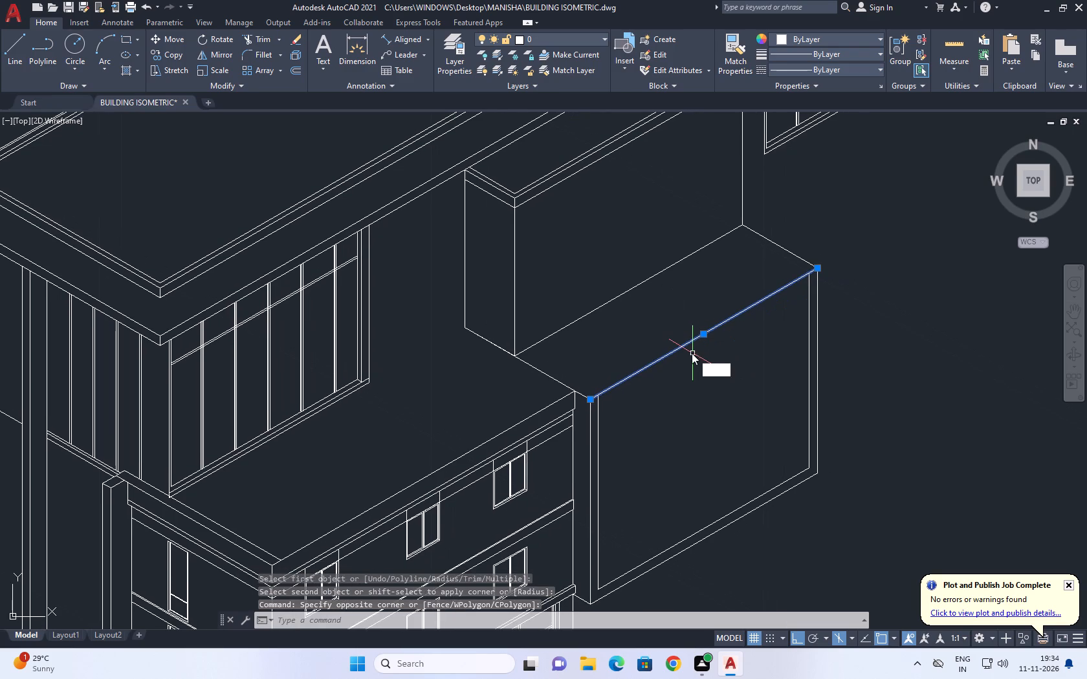
pyautogui.write('O')
pyautogui.press('space')
pyautogui.moveTo(691, 352); pyautogui.dragTo(691, 366)
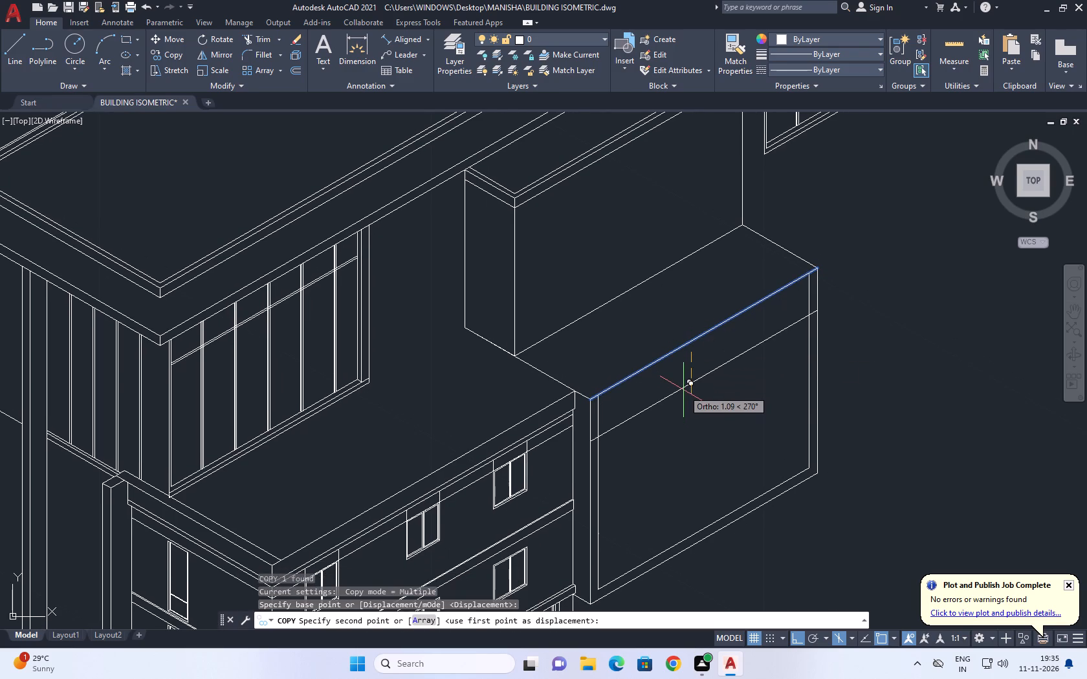
pyautogui.write('0.25')
pyautogui.press('Return')
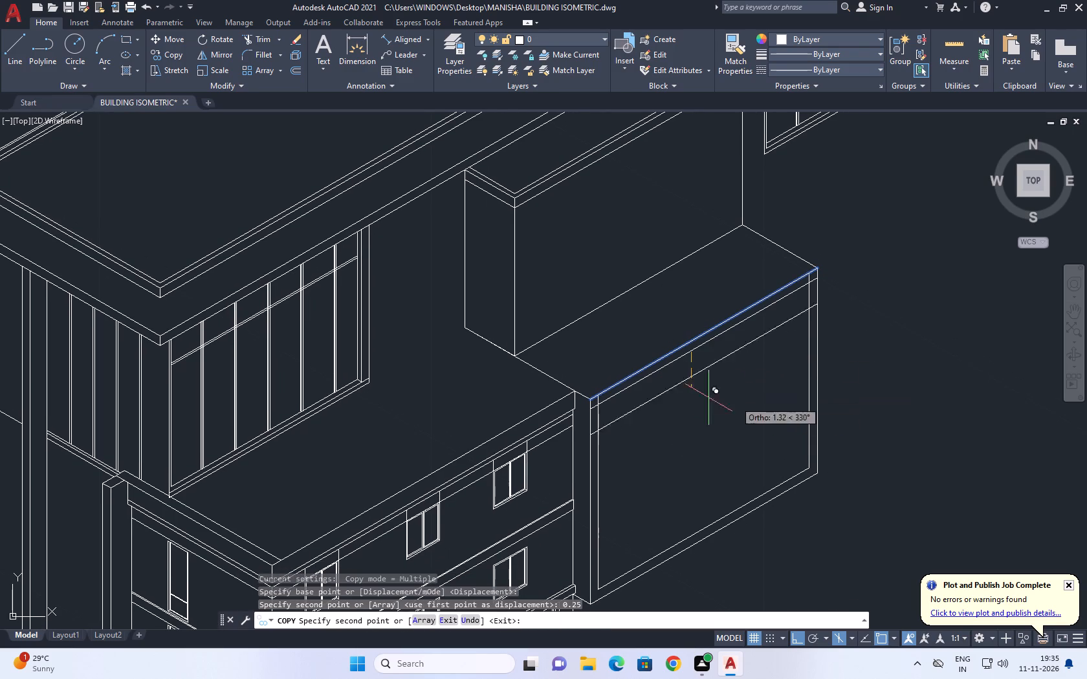
pyautogui.press('Escape')
# Trim the overlapping ends of the copied edge and inner verticals at both upper corners of the inset frame.
pyautogui.write('TR')
pyautogui.press('space')
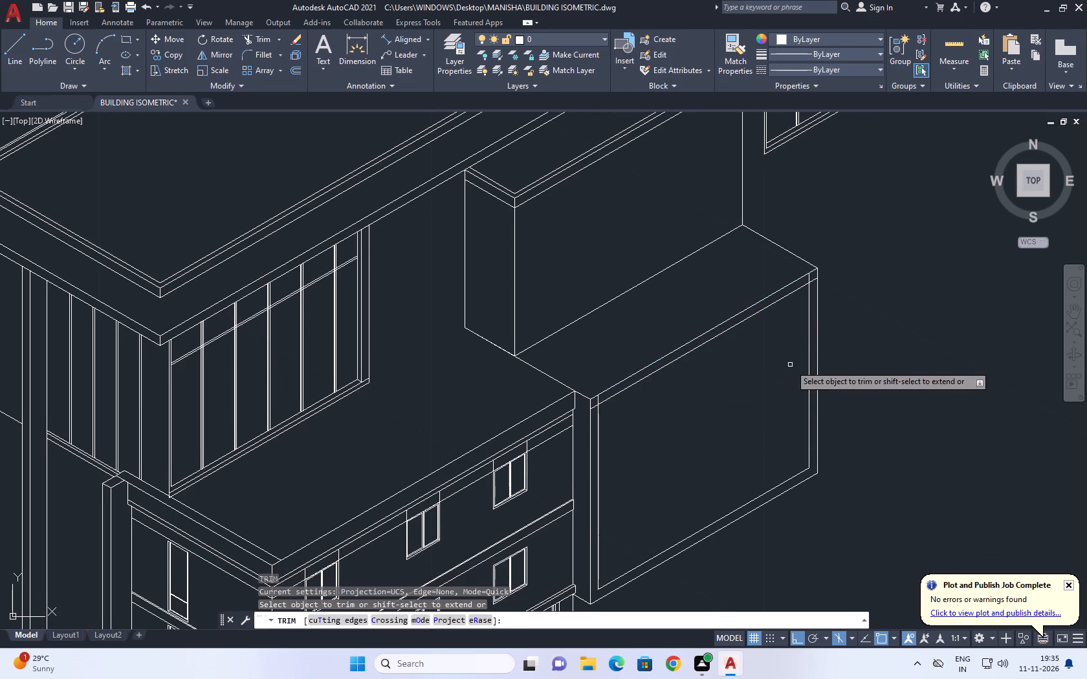
pyautogui.scroll(3, 828, 315)
pyautogui.scroll(1, 795, 263)
pyautogui.click(767, 262)
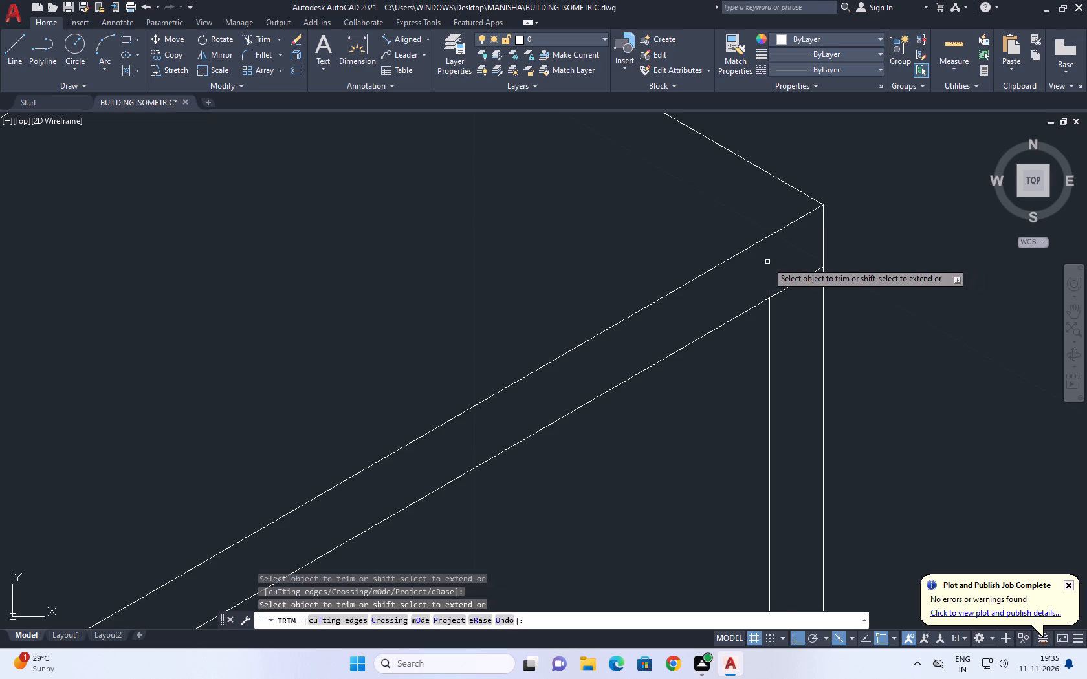
pyautogui.click(800, 281)
pyautogui.scroll(-5, 795, 262)
pyautogui.scroll(5, 658, 343)
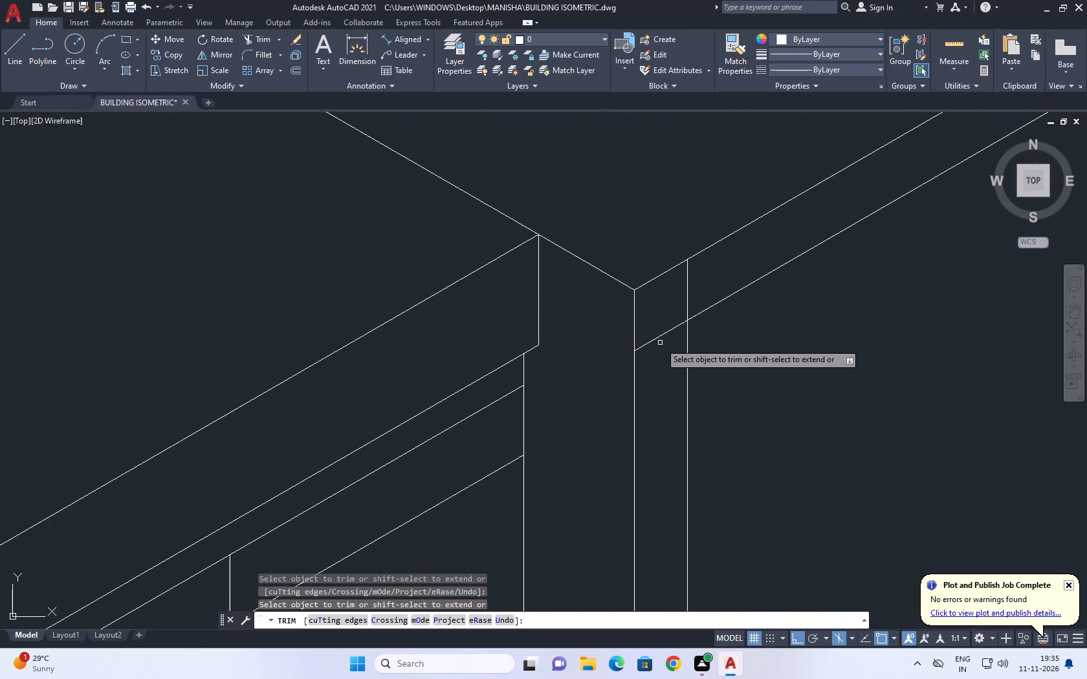
pyautogui.scroll(1, 660, 343)
pyautogui.moveTo(663, 340); pyautogui.dragTo(663, 329)
pyautogui.click(713, 261)
pyautogui.scroll(-5, 670, 261)
pyautogui.press('space')
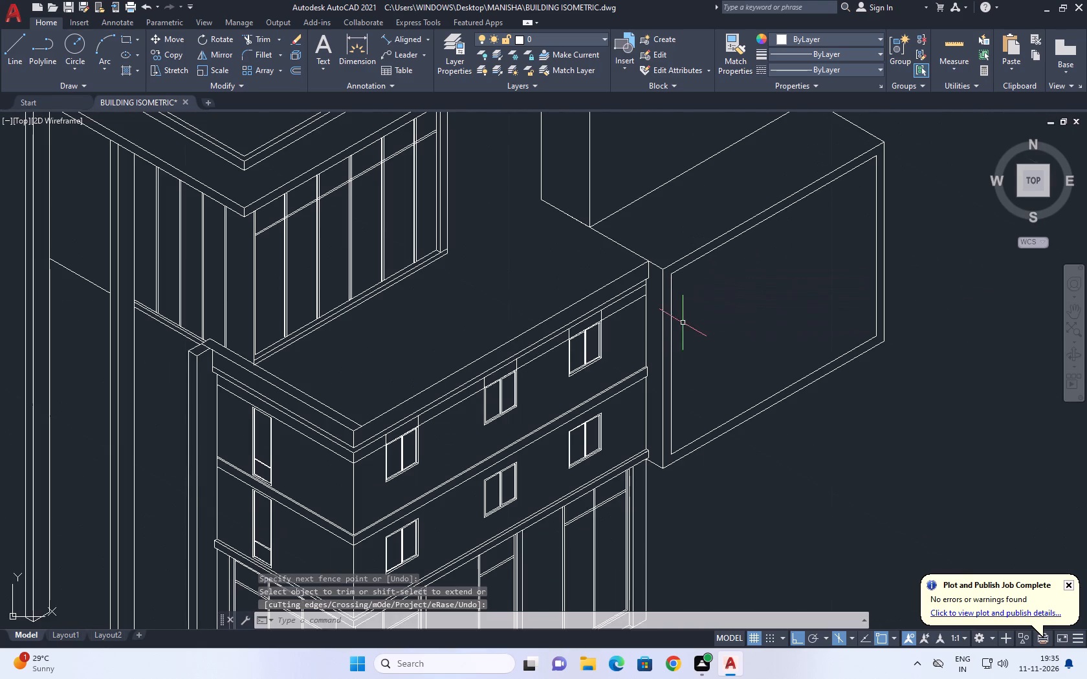
# Draw a line along the isometric wall direction from the midpoint of the inset frame's far inner vertical to the near end.
pyautogui.moveTo(851, 246); pyautogui.dragTo(790, 277, button='middle')
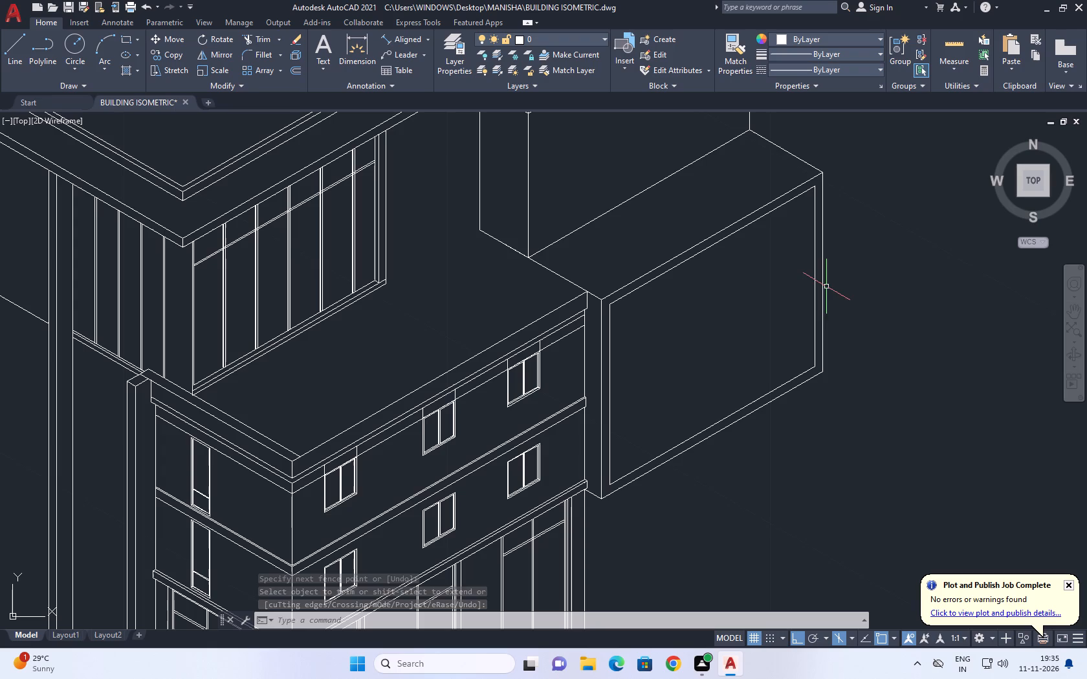
pyautogui.press('l')
pyautogui.press('space')
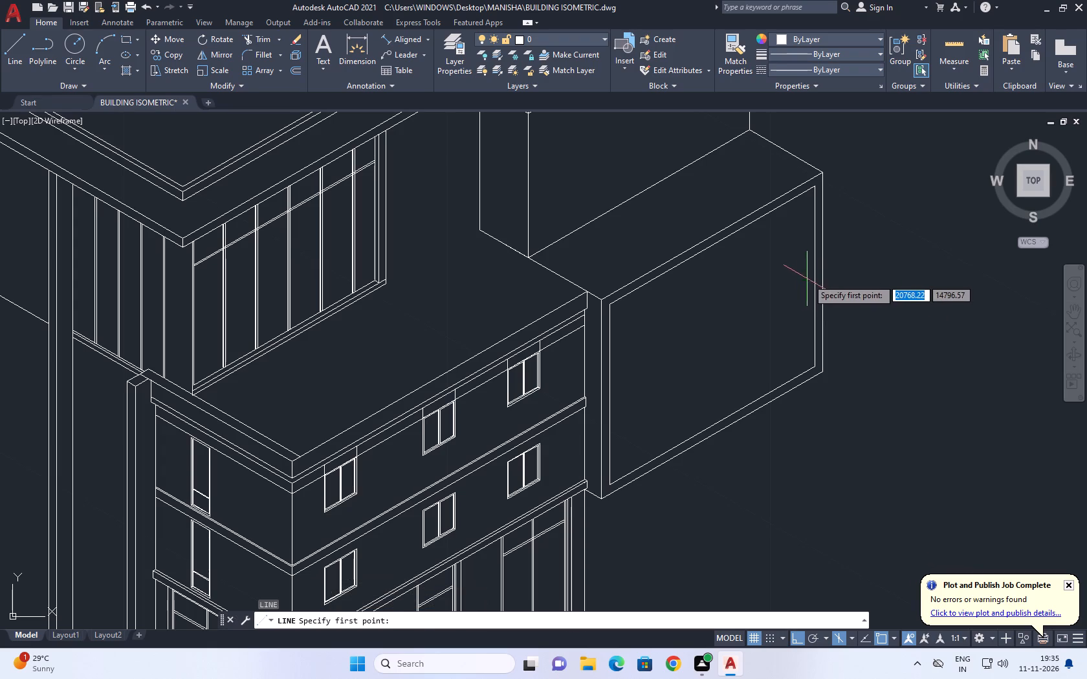
pyautogui.click(815, 279)
pyautogui.press('F5')
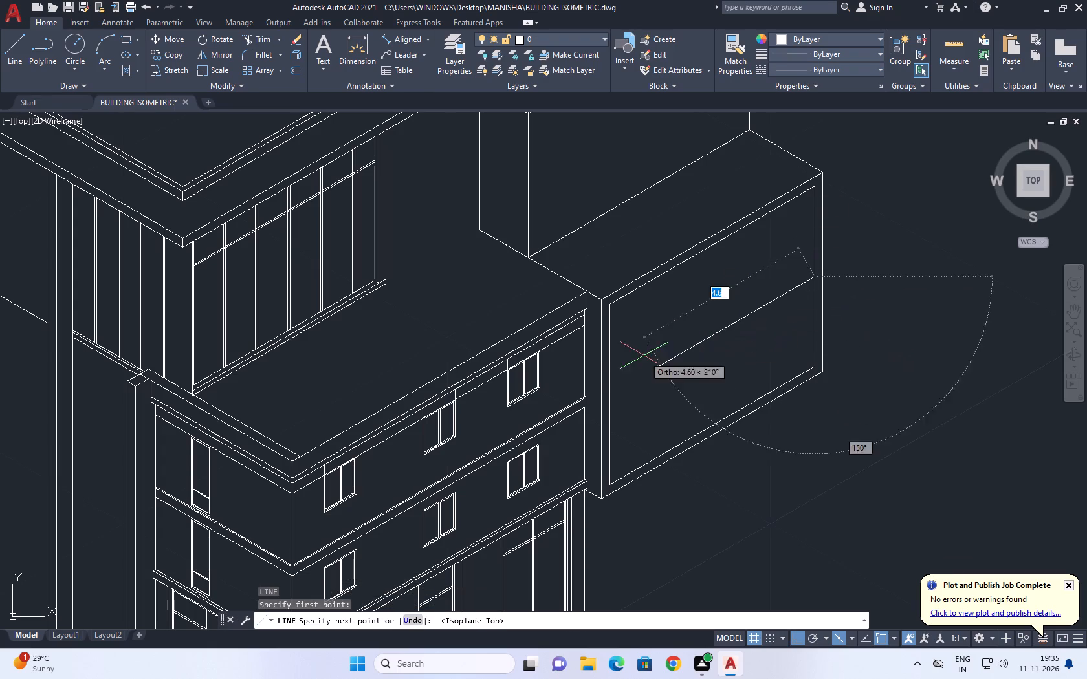
pyautogui.scroll(4, 615, 376)
pyautogui.scroll(2, 575, 433)
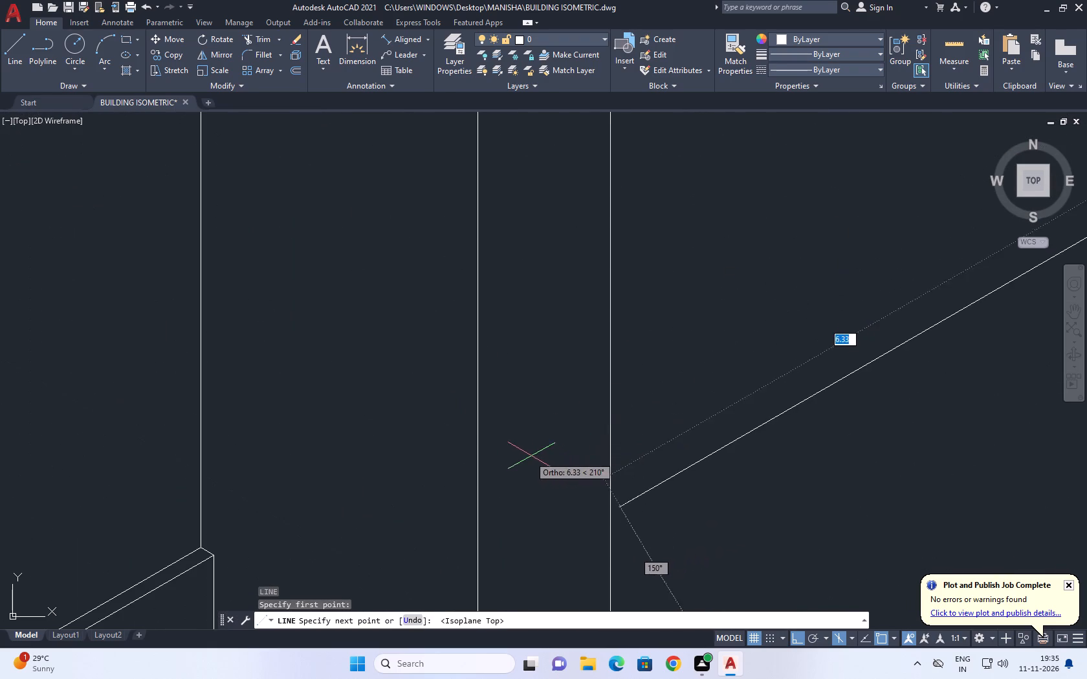
pyautogui.click(523, 455)
pyautogui.press('space')
# Extend the near end of the new dividing line to the inset frame's near inner vertical.
pyautogui.scroll(-3, 565, 382)
pyautogui.scroll(1, 688, 414)
pyautogui.moveTo(688, 414); pyautogui.dragTo(668, 414, button='middle')
pyautogui.press('e')
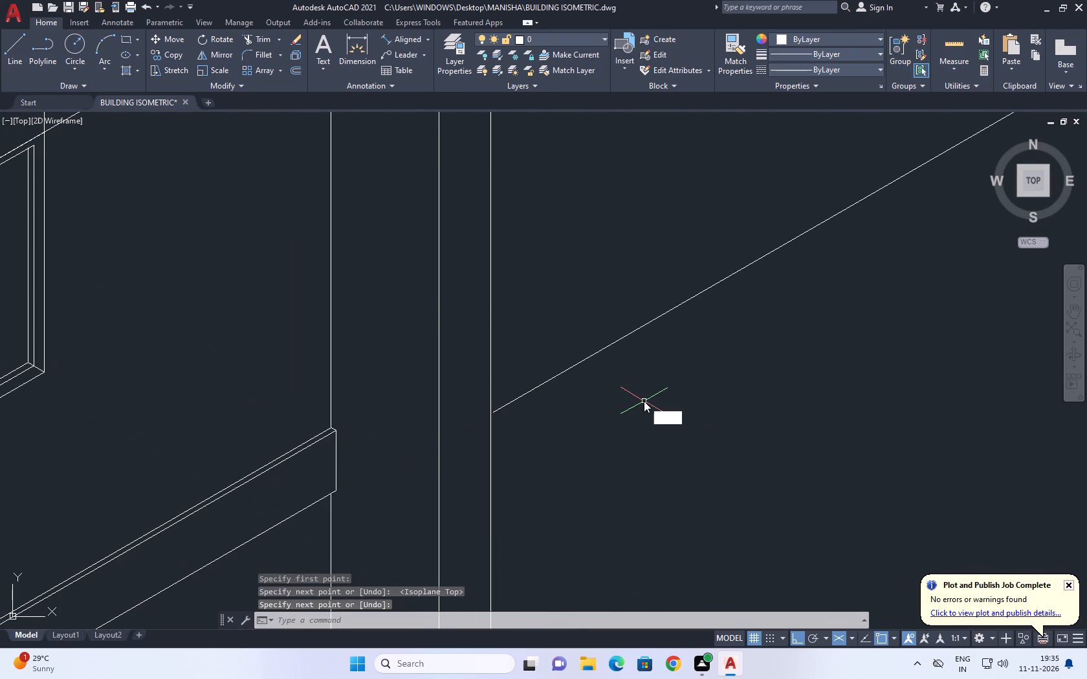
pyautogui.press('x')
pyautogui.press('space')
pyautogui.click(601, 299)
pyautogui.moveTo(564, 421); pyautogui.dragTo(562, 441)
pyautogui.scroll(-5, 533, 389)
pyautogui.press('space')
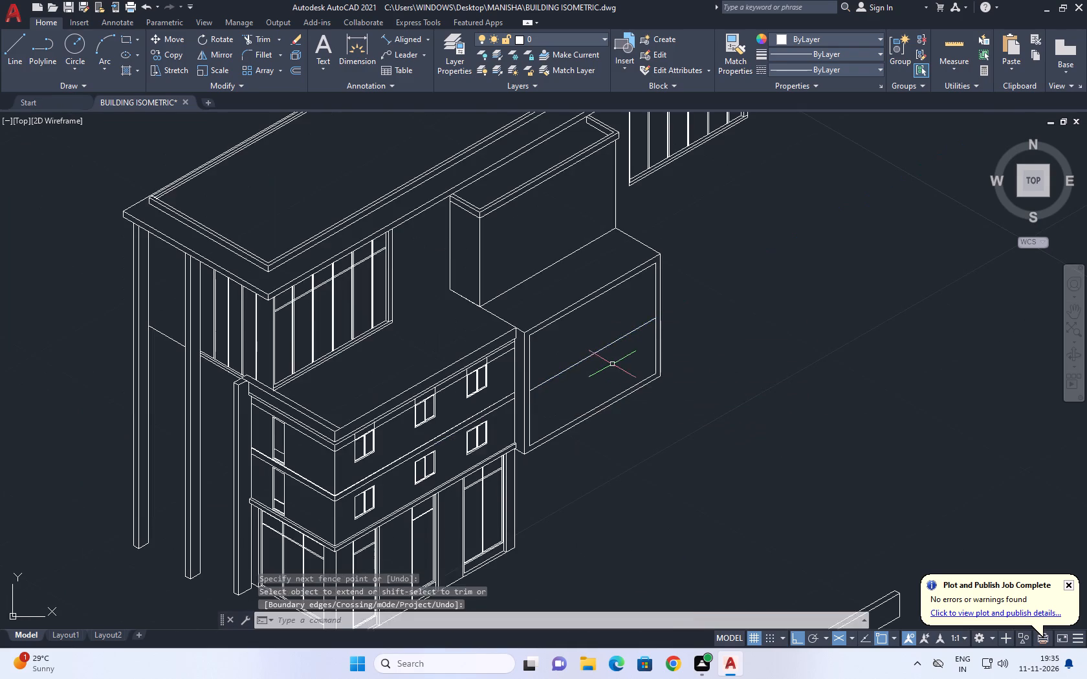
# Copy the dividing line 0.13 vertically upward and 0.13 vertically downward.
pyautogui.scroll(2, 612, 361)
pyautogui.moveTo(616, 348); pyautogui.dragTo(616, 329)
pyautogui.click(600, 279)
pyautogui.moveTo(618, 301); pyautogui.dragTo(628, 336, button='middle')
pyautogui.press('c')
pyautogui.write('O')
pyautogui.press('space')
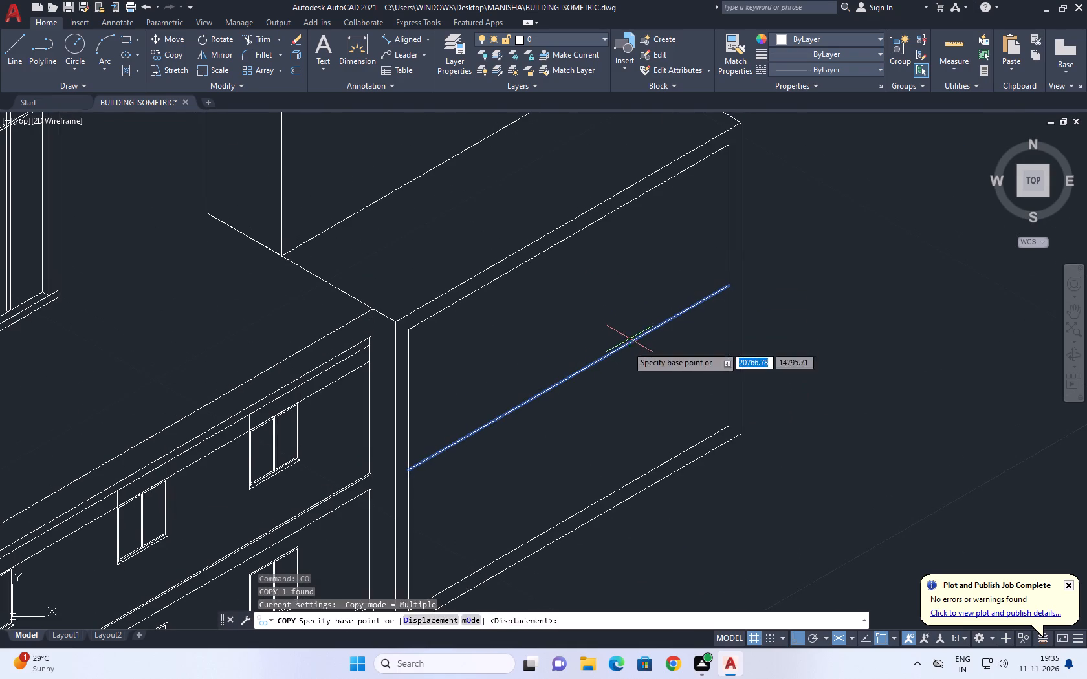
pyautogui.click(627, 346)
pyautogui.press('F5')
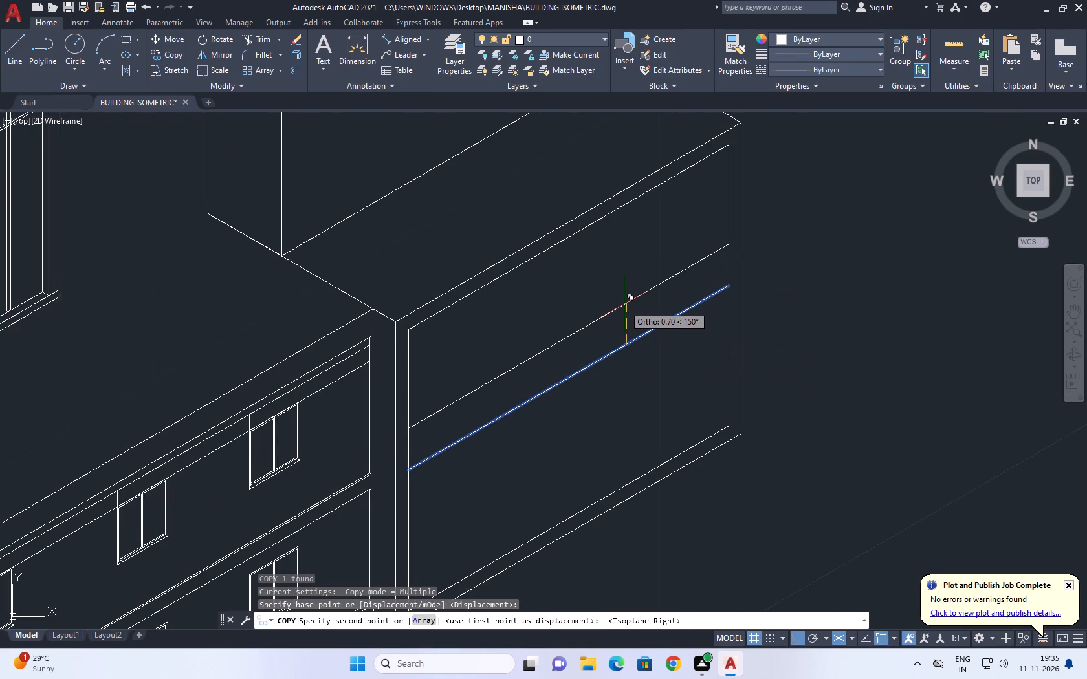
pyautogui.write('0.13')
pyautogui.press('Return')
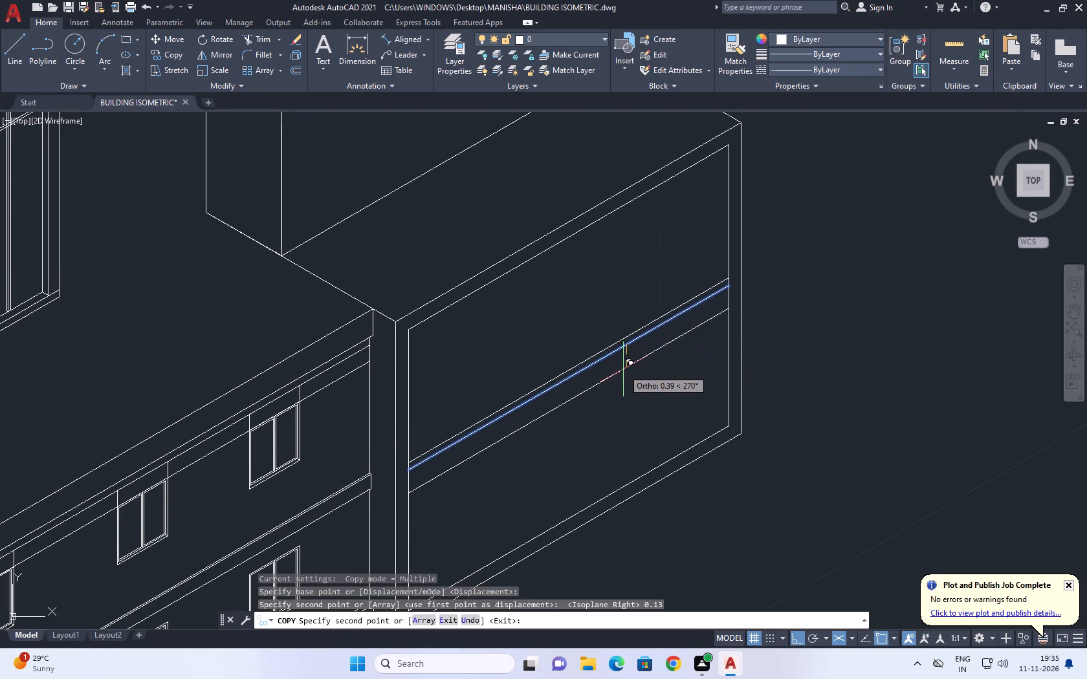
pyautogui.press('0')
pyautogui.press('.')
pyautogui.write('13')
pyautogui.press('Return')
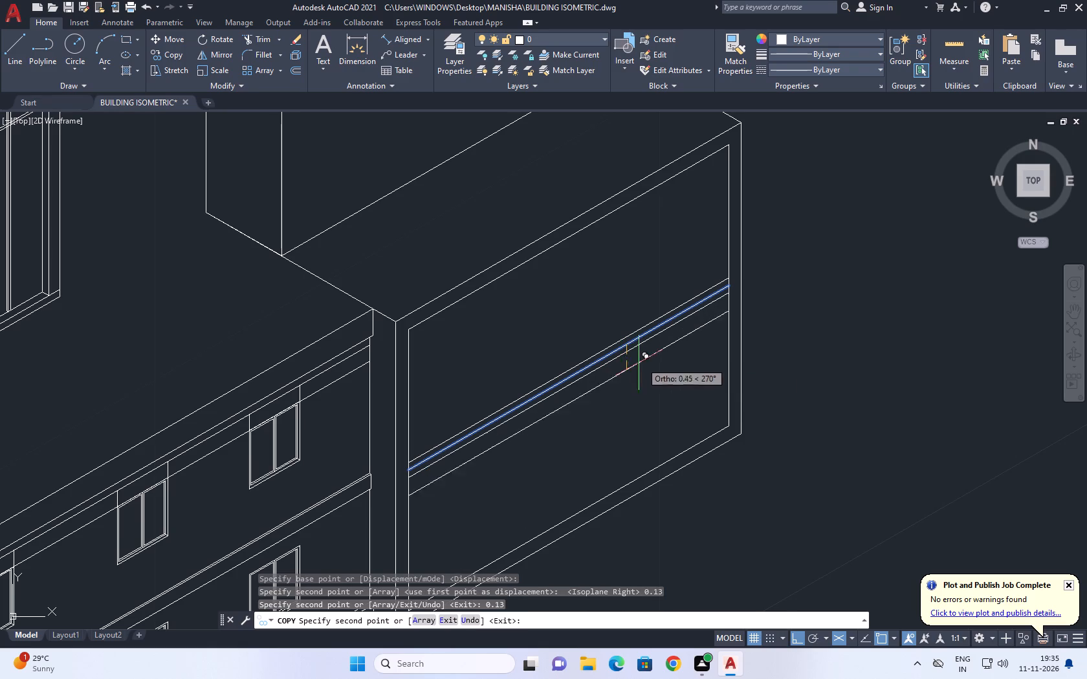
pyautogui.press('Escape')
# Delete the original centre line between the two copied dividing lines.
pyautogui.scroll(1, 602, 342)
pyautogui.click(613, 361)
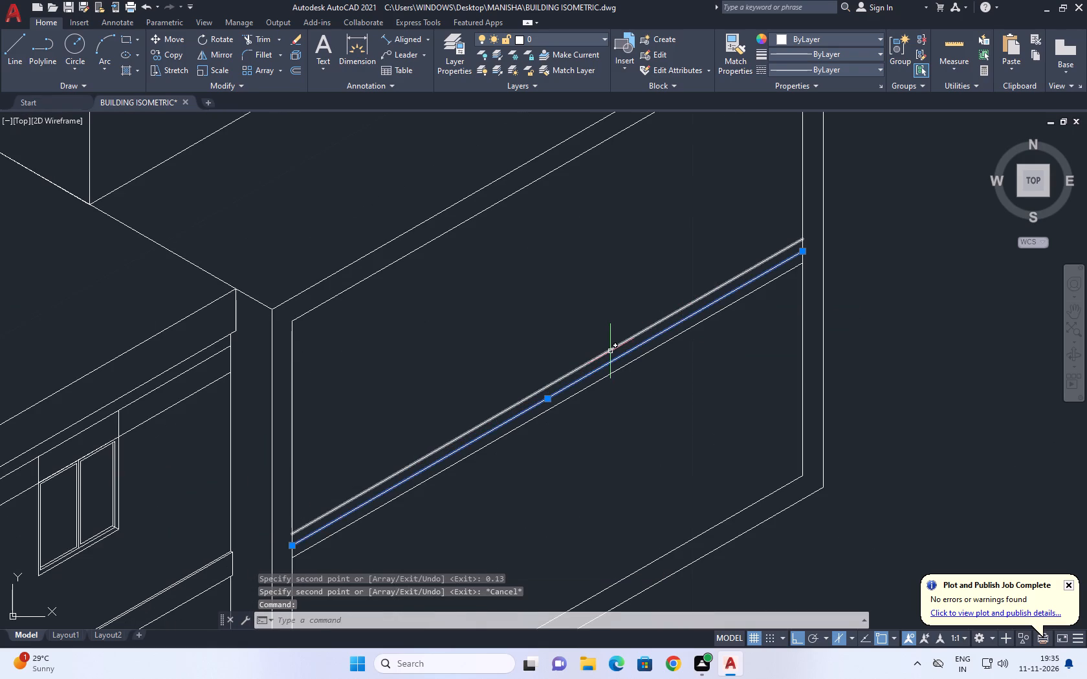
pyautogui.press('Delete')
pyautogui.scroll(-2, 655, 348)
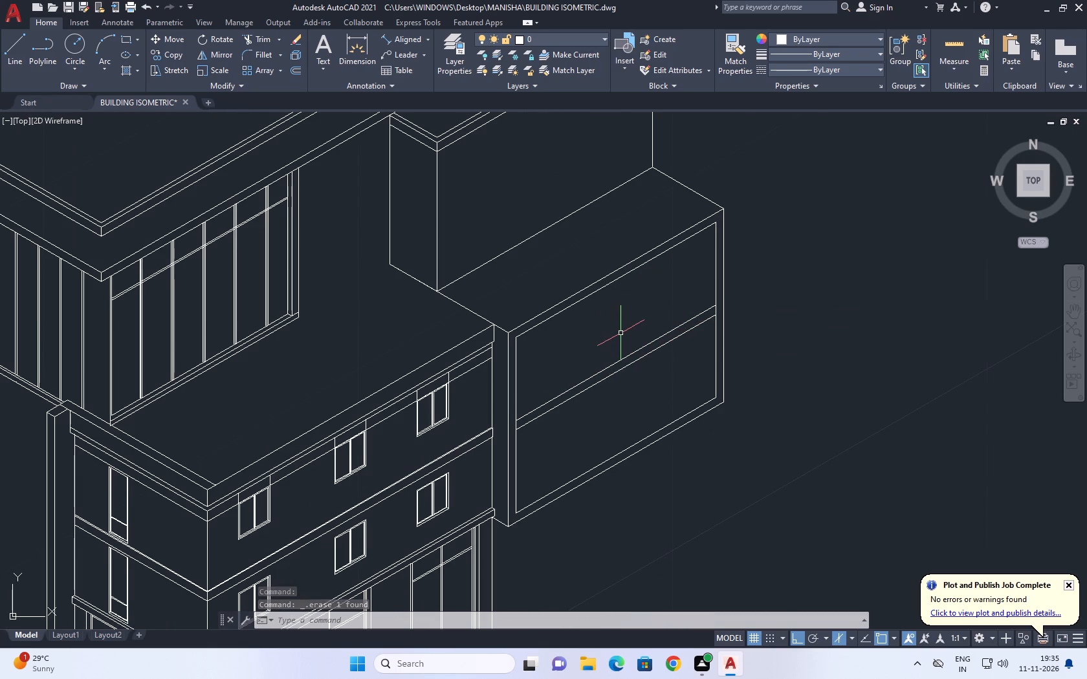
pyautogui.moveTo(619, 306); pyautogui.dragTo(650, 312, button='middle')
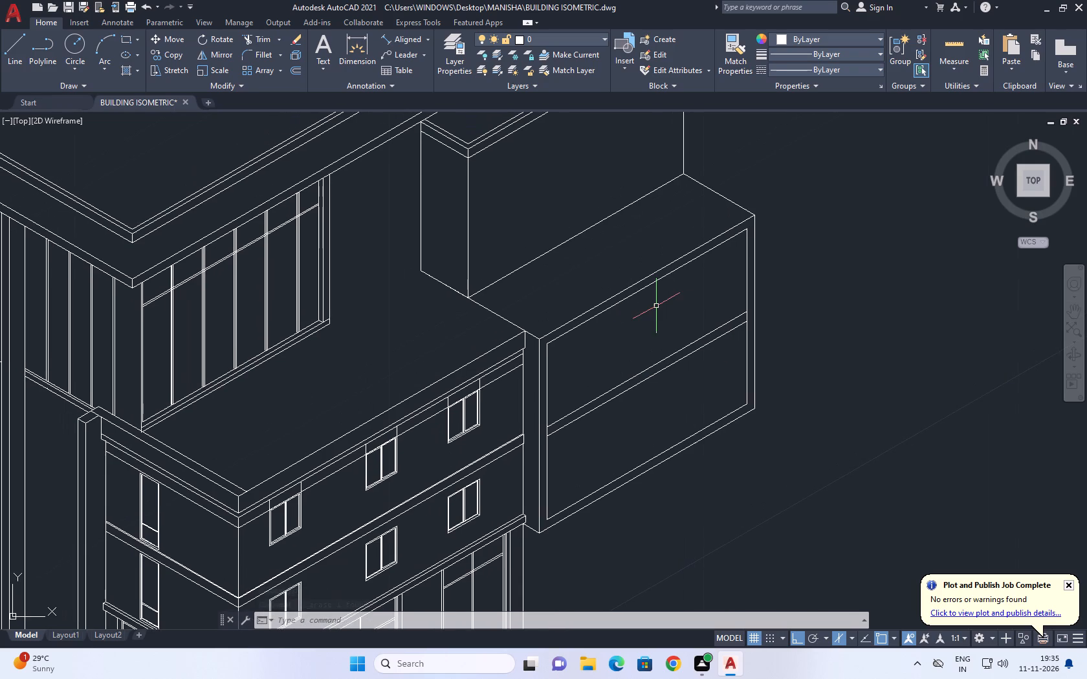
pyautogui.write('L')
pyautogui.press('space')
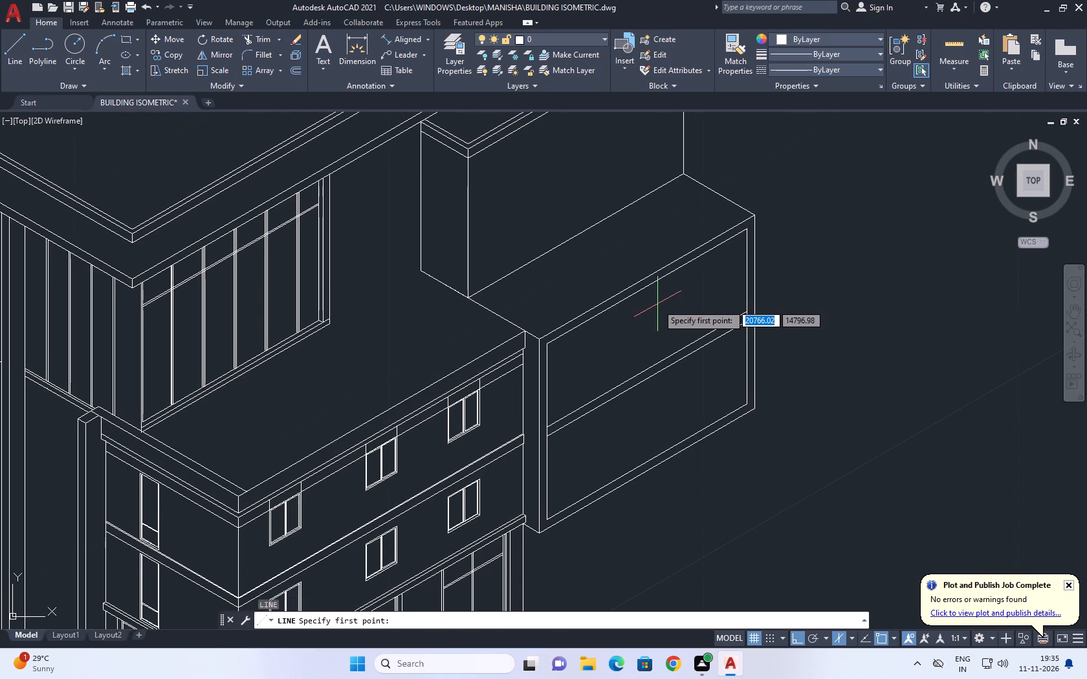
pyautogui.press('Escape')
# Copy the inset frame's near inner vertical 0.025 inward along the isometric wall direction.
pyautogui.moveTo(597, 383); pyautogui.dragTo(692, 347, button='middle')
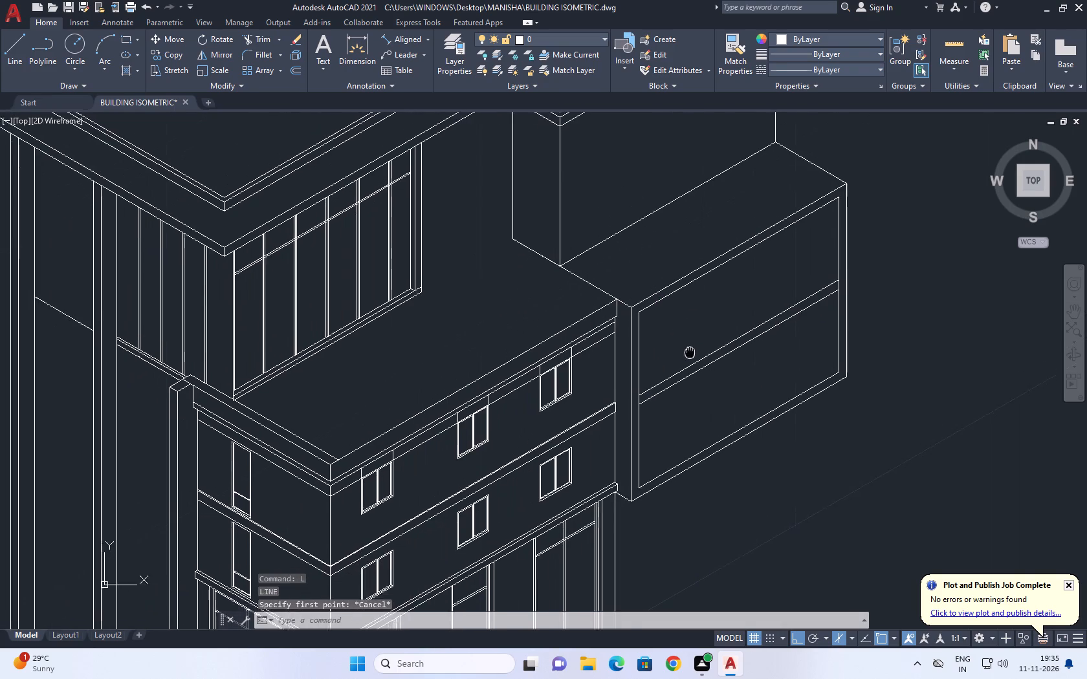
pyautogui.moveTo(692, 347); pyautogui.dragTo(702, 325, button='middle')
pyautogui.scroll(1, 648, 336)
pyautogui.click(655, 318)
pyautogui.click(650, 319)
pyautogui.moveTo(699, 312); pyautogui.dragTo(678, 331, button='middle')
pyautogui.press('c')
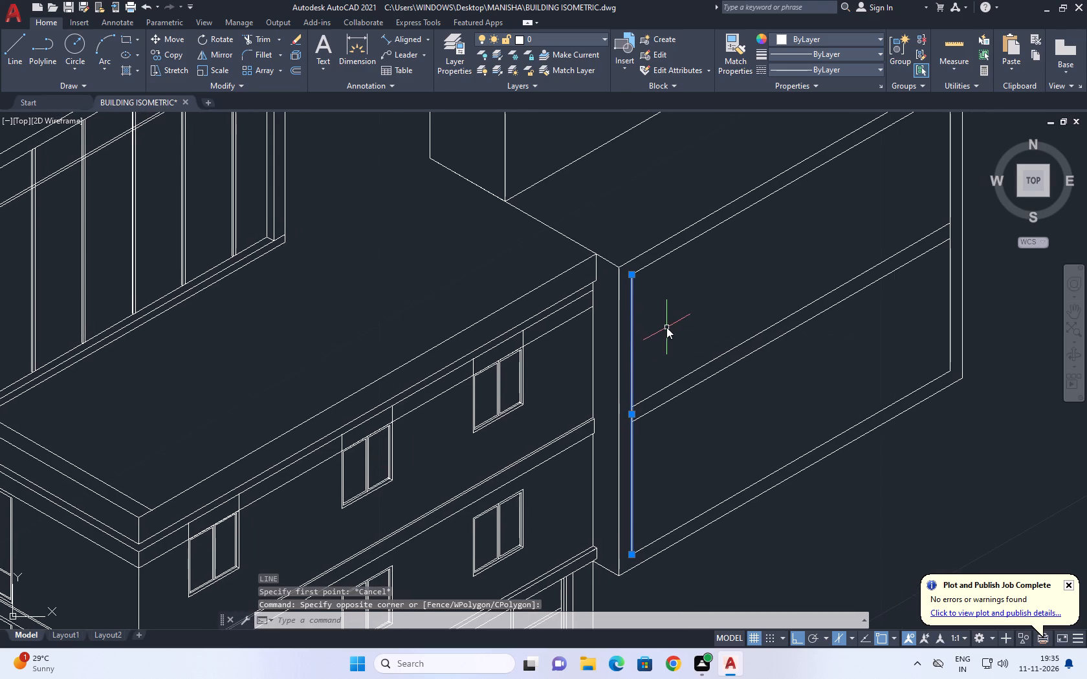
pyautogui.press('o')
pyautogui.press('space')
pyautogui.scroll(1, 664, 325)
pyautogui.click(631, 323)
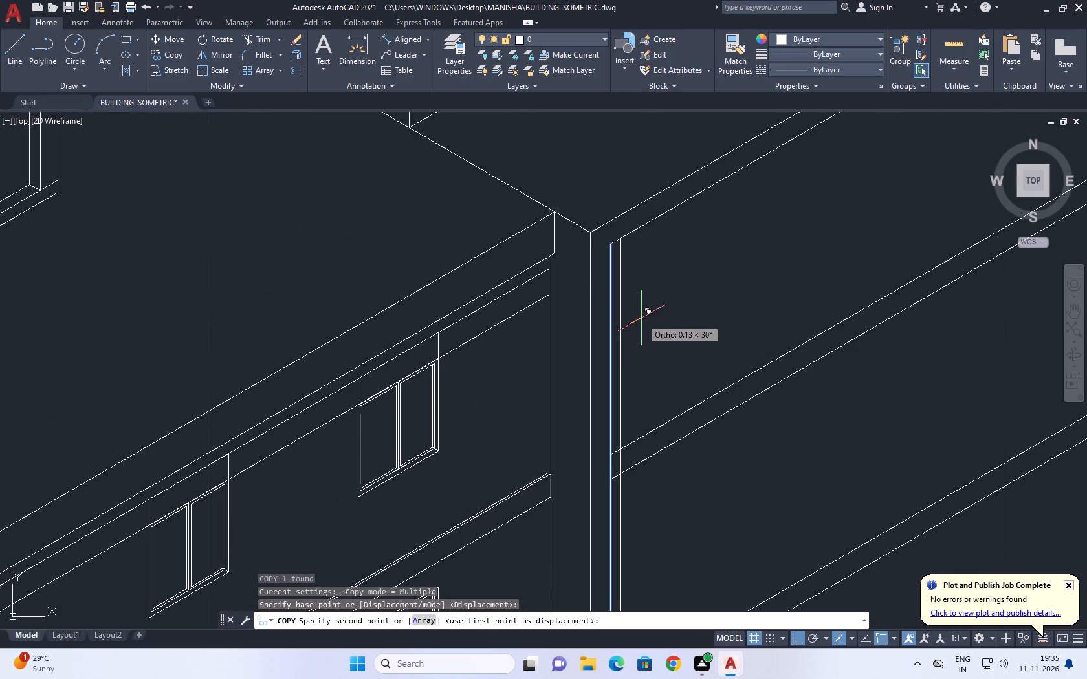
pyautogui.write('0.025')
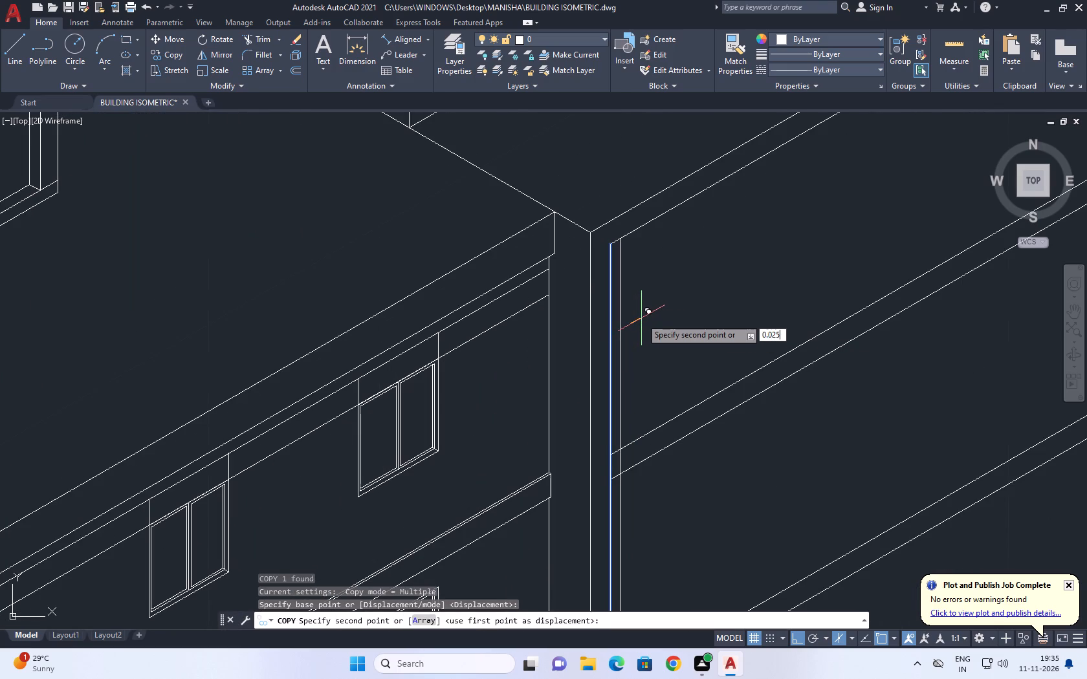
pyautogui.press('Return')
pyautogui.press('Escape')
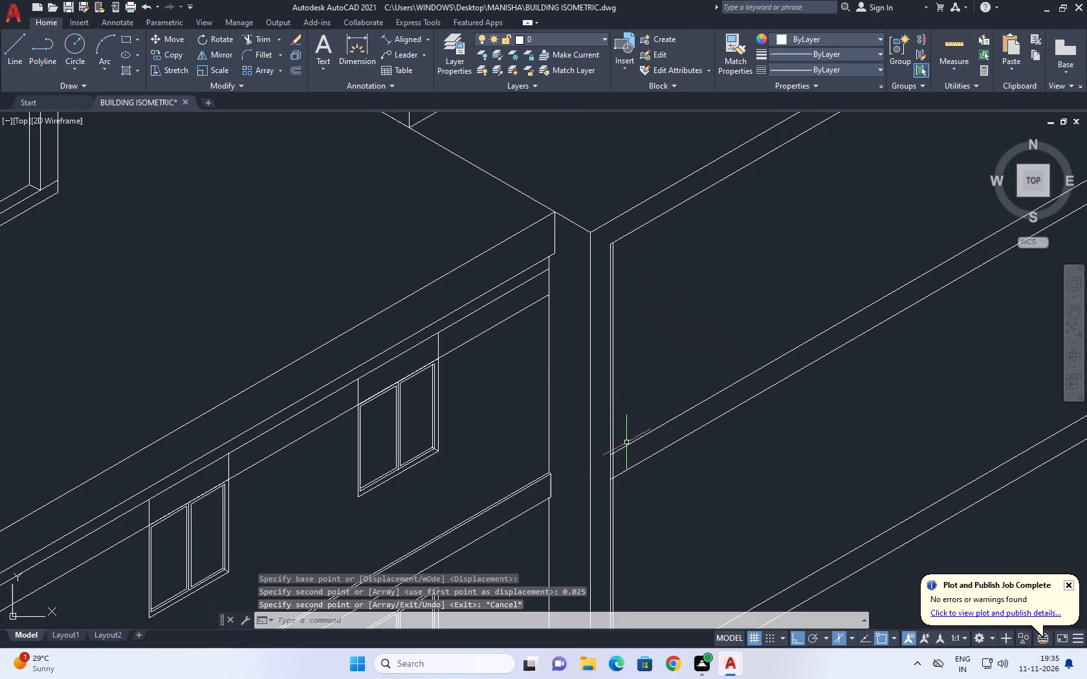
# Move the copied inner vertical a further 0.025 inward along the wall direction.
pyautogui.scroll(4, 612, 466)
pyautogui.click(597, 407)
pyautogui.click(592, 398)
pyautogui.moveTo(677, 341); pyautogui.dragTo(664, 337, button='middle')
pyautogui.press('m')
pyautogui.press('space')
pyautogui.scroll(2, 617, 358)
pyautogui.click(615, 360)
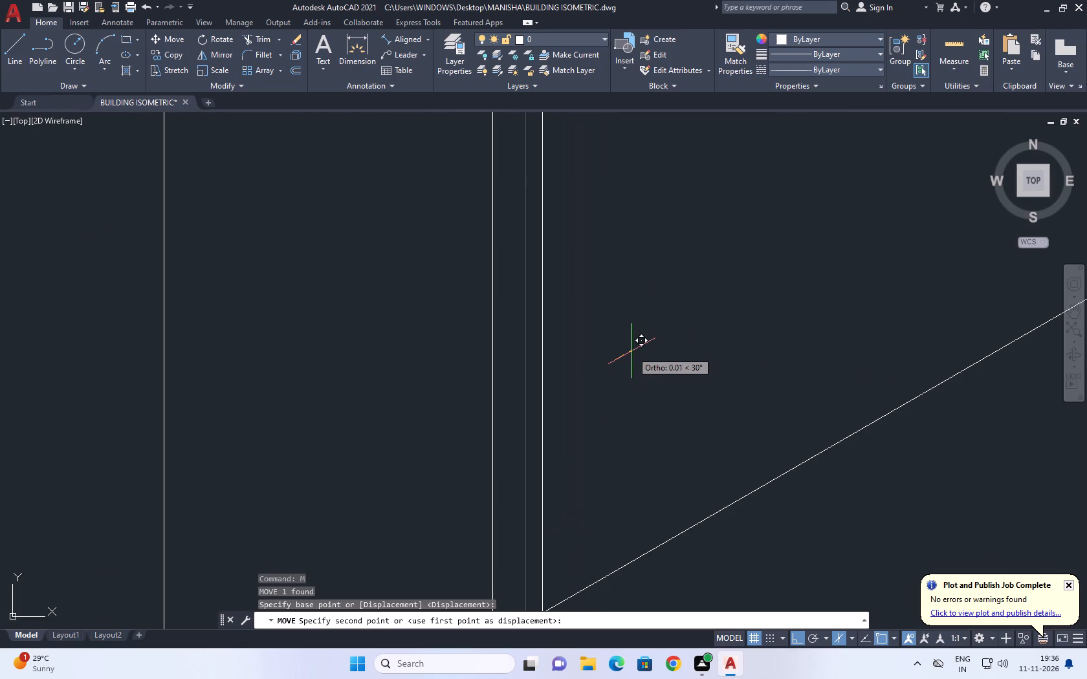
pyautogui.write('0.2')
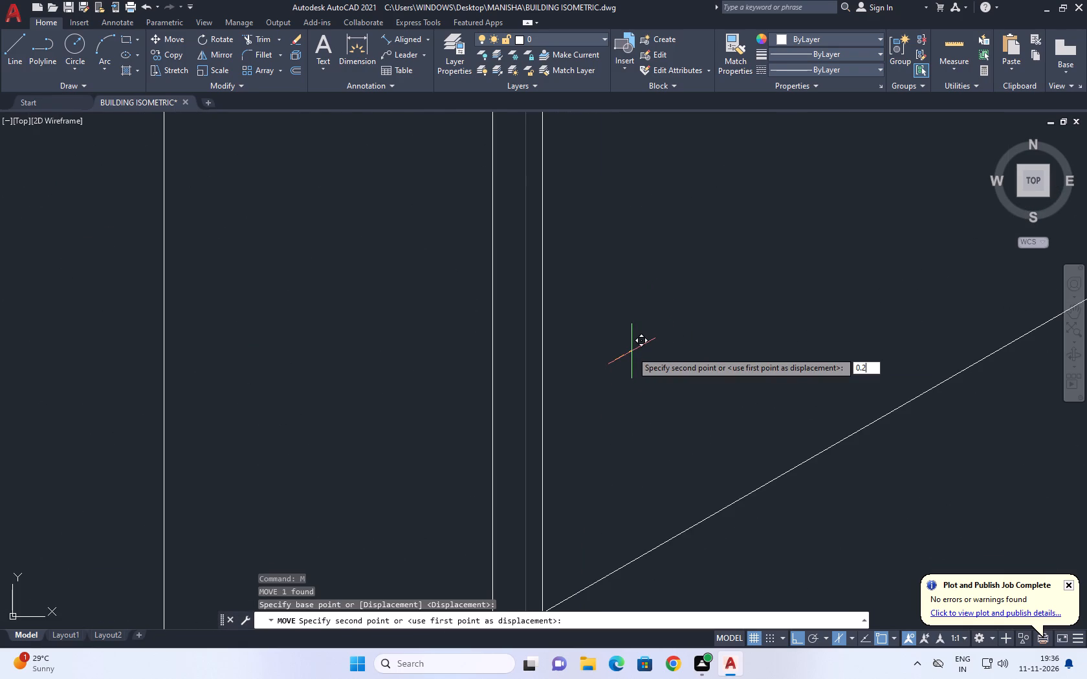
pyautogui.press('BackSpace')
pyautogui.write('025')
pyautogui.press('Return')
# Trim the near ends of both dividing lines back to the copied inner vertical.
pyautogui.scroll(-2, 642, 327)
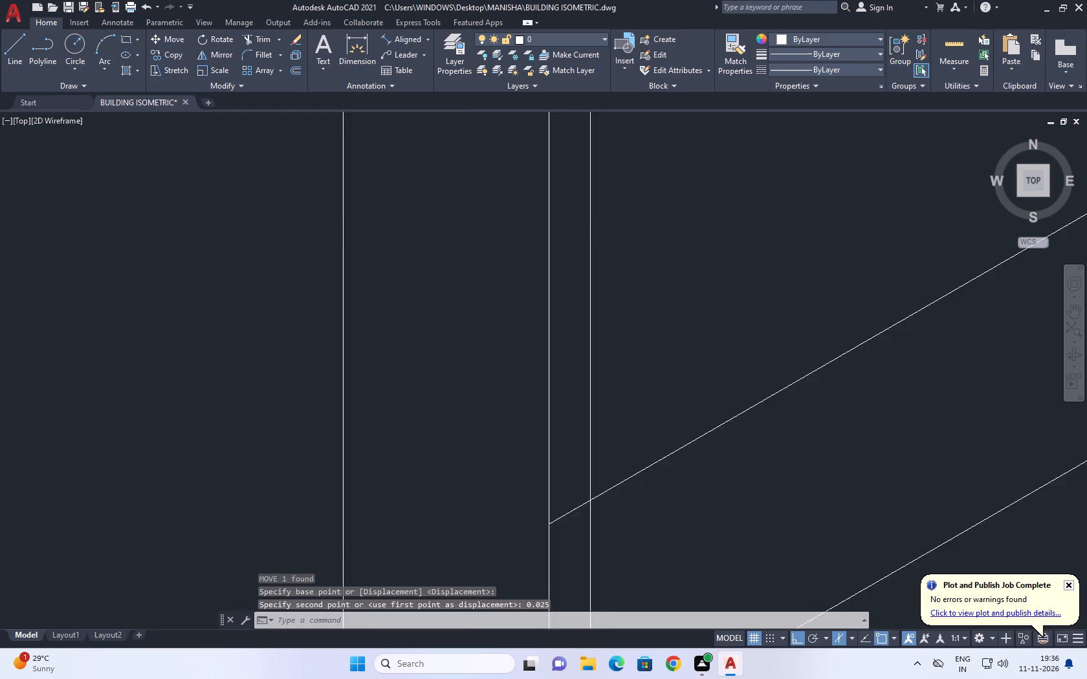
pyautogui.scroll(-2, 642, 327)
pyautogui.moveTo(607, 407); pyautogui.dragTo(659, 365, button='middle')
pyautogui.write('TR')
pyautogui.press('space')
pyautogui.scroll(2, 655, 380)
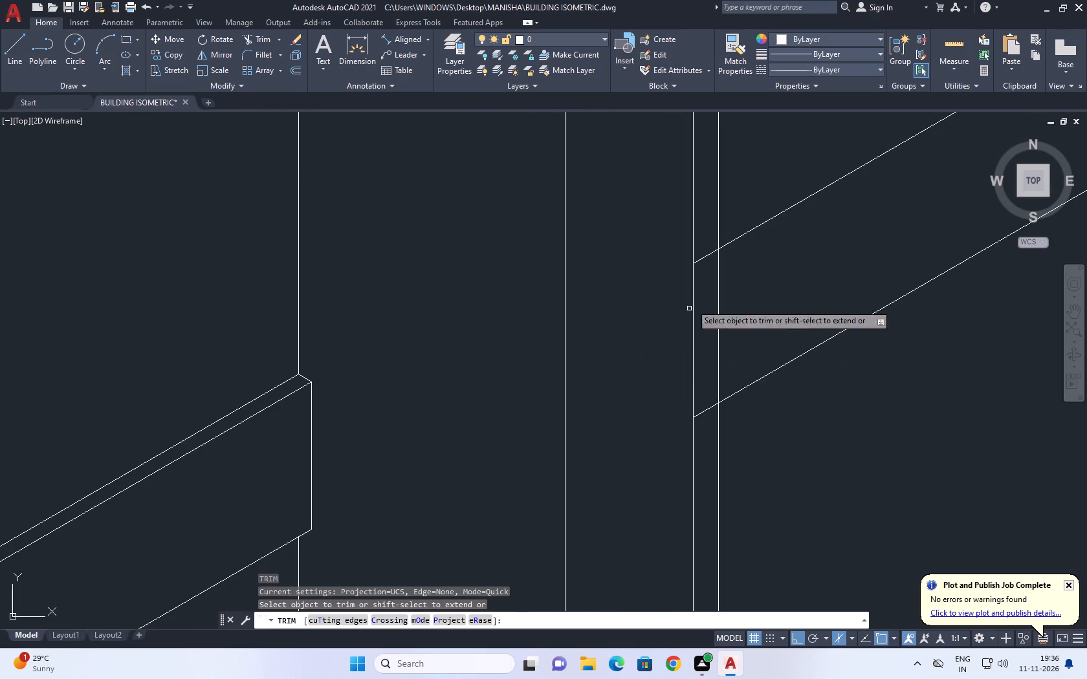
pyautogui.click(706, 237)
pyautogui.moveTo(711, 424); pyautogui.dragTo(714, 436)
pyautogui.scroll(-6, 713, 345)
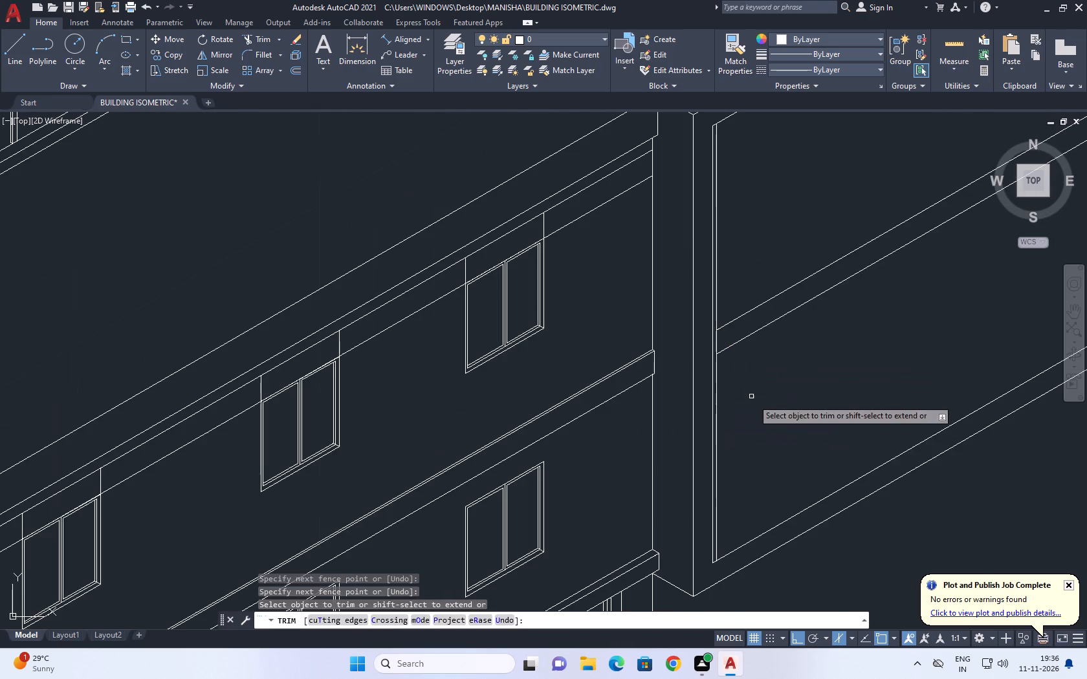
pyautogui.moveTo(780, 314); pyautogui.dragTo(744, 465, button='middle')
pyautogui.press('Escape')
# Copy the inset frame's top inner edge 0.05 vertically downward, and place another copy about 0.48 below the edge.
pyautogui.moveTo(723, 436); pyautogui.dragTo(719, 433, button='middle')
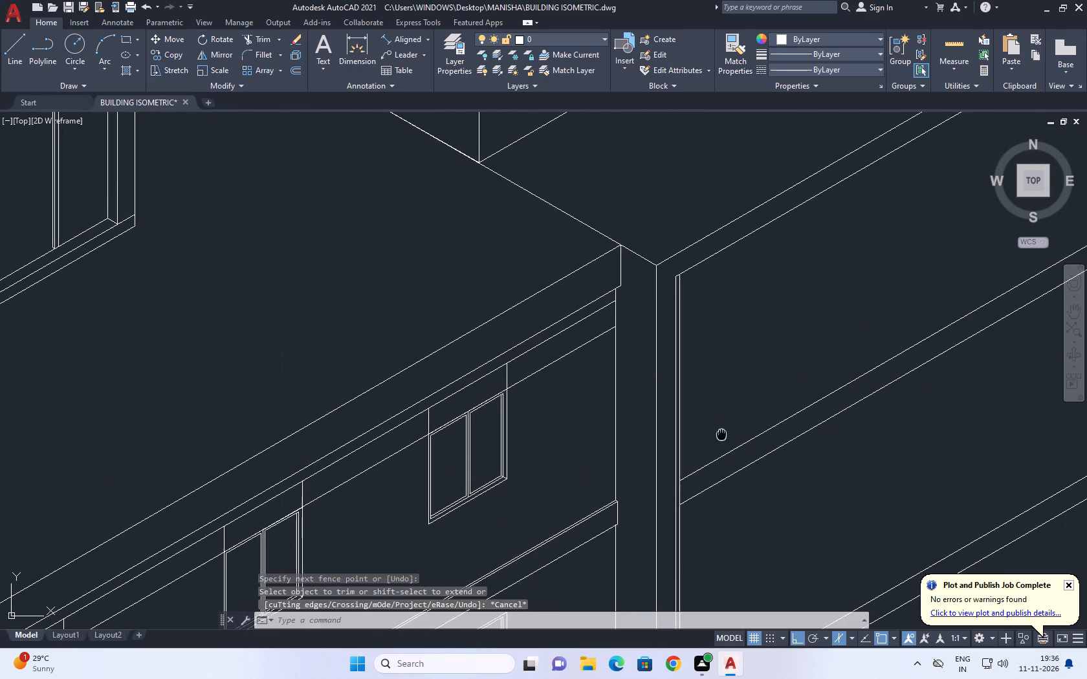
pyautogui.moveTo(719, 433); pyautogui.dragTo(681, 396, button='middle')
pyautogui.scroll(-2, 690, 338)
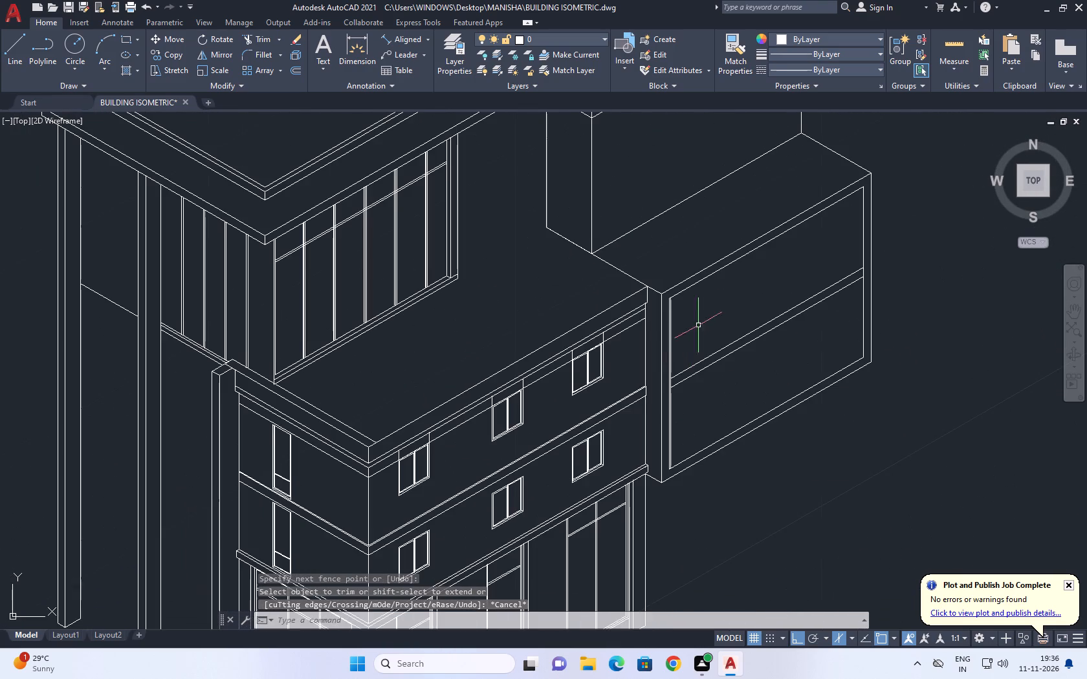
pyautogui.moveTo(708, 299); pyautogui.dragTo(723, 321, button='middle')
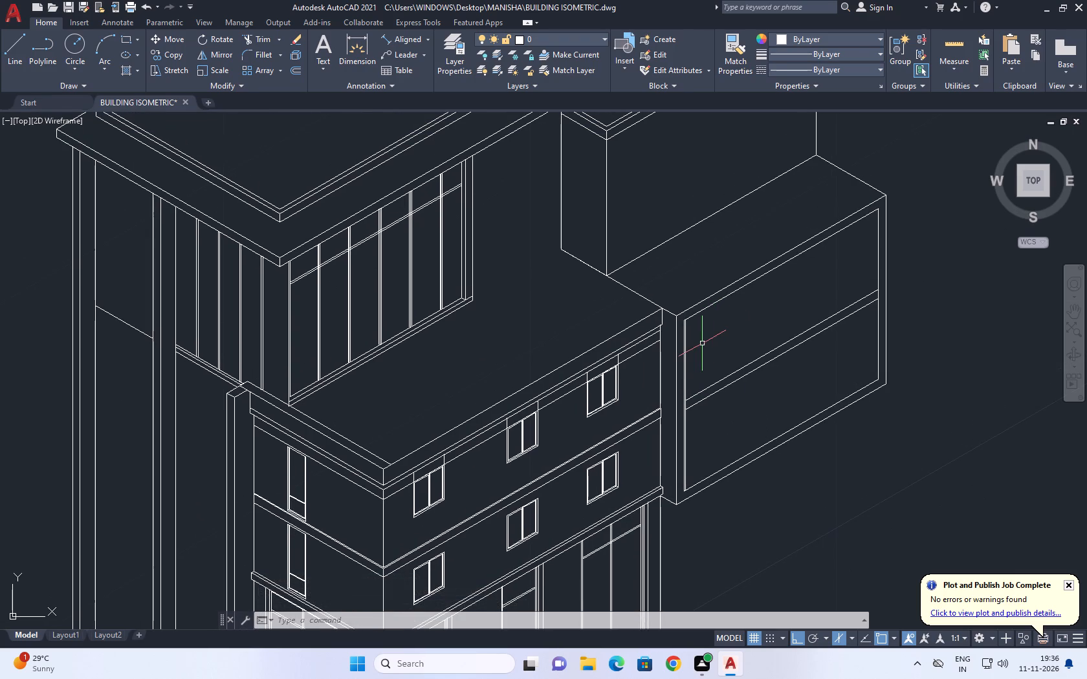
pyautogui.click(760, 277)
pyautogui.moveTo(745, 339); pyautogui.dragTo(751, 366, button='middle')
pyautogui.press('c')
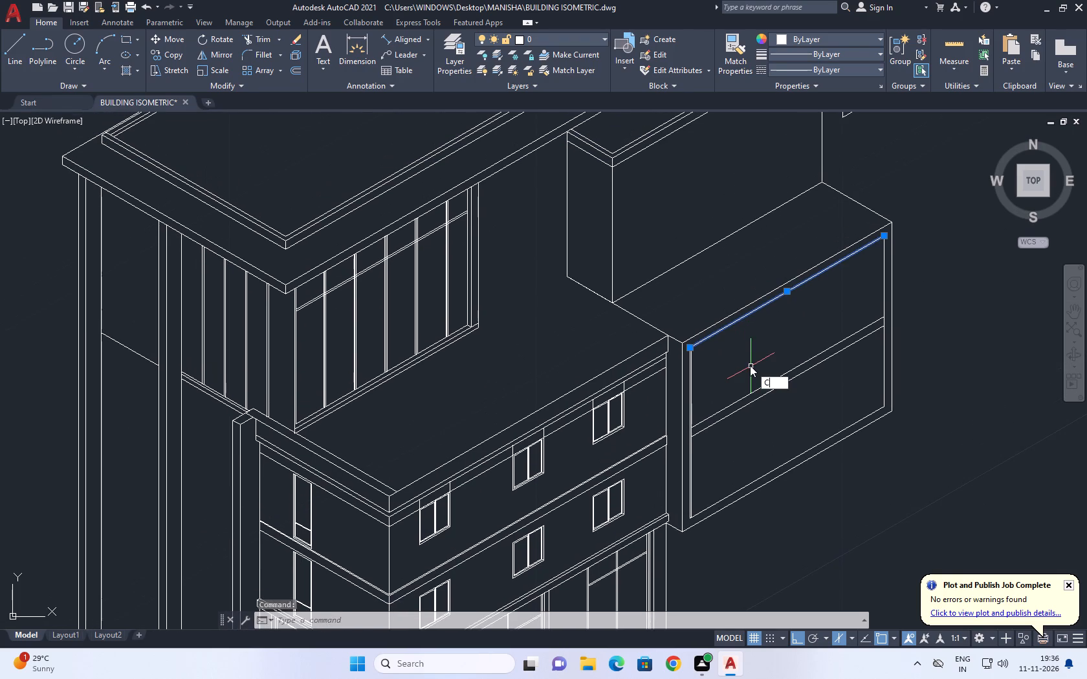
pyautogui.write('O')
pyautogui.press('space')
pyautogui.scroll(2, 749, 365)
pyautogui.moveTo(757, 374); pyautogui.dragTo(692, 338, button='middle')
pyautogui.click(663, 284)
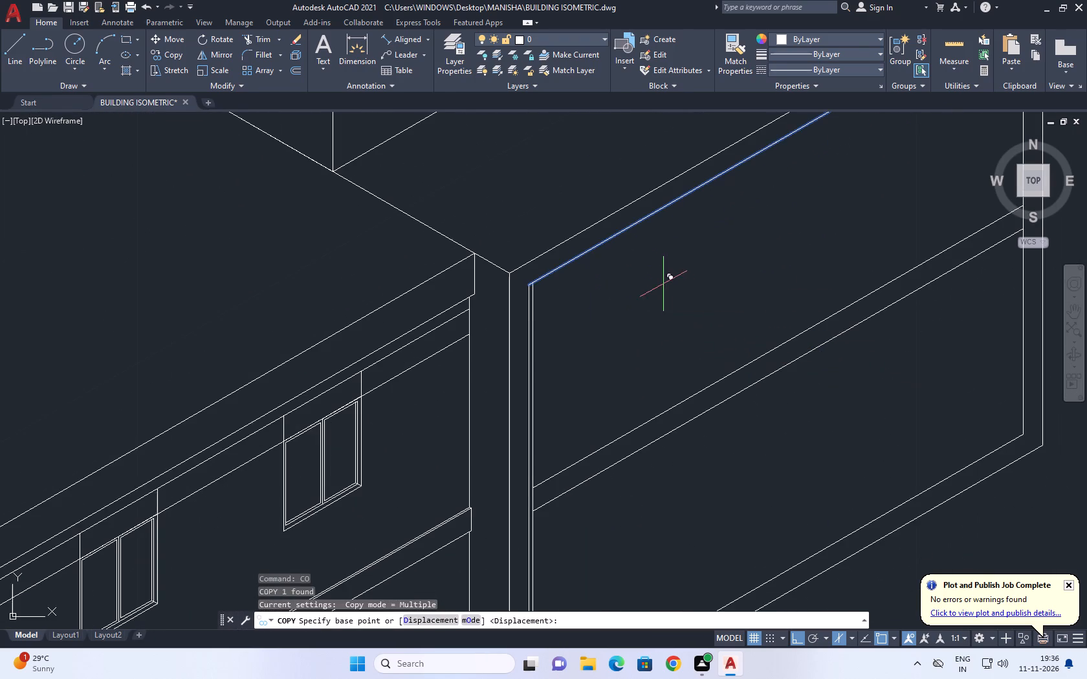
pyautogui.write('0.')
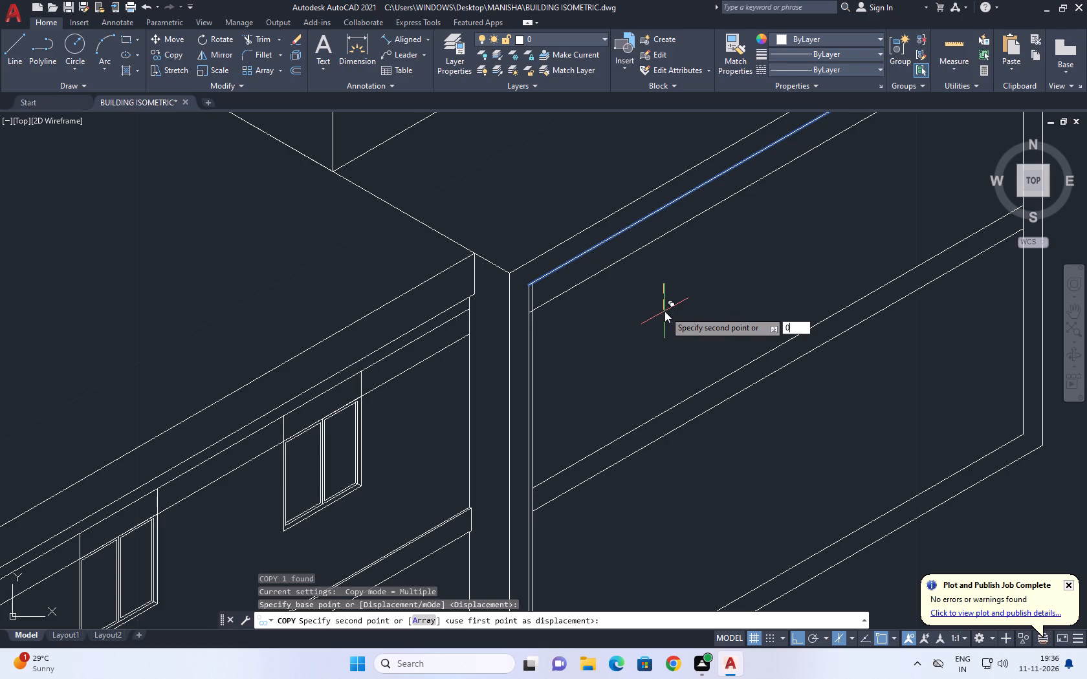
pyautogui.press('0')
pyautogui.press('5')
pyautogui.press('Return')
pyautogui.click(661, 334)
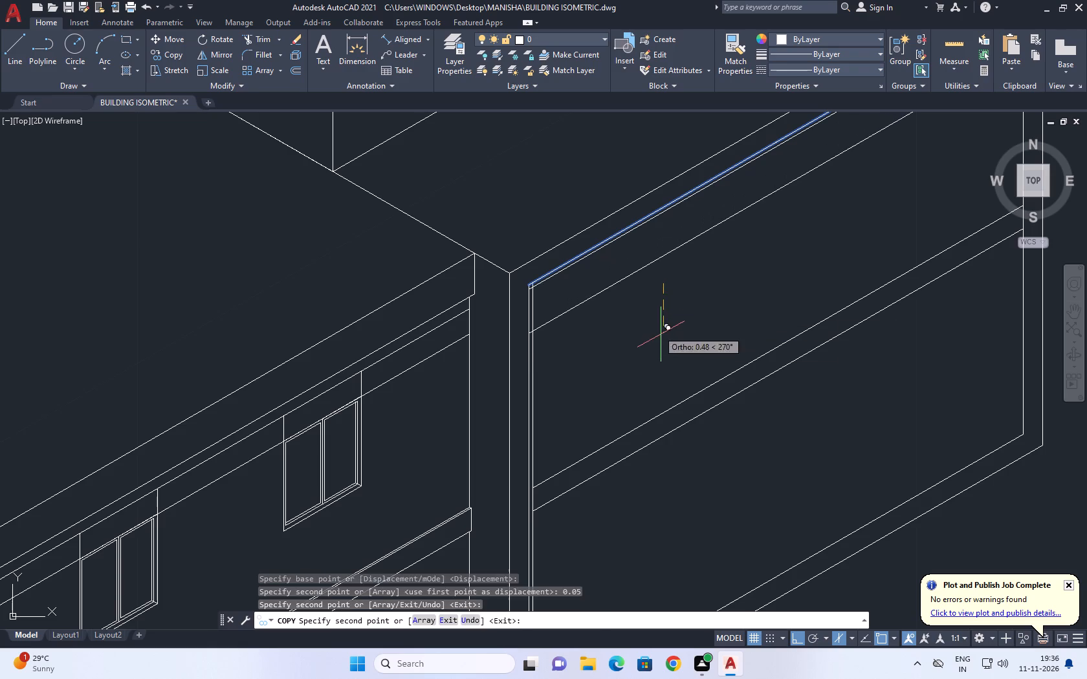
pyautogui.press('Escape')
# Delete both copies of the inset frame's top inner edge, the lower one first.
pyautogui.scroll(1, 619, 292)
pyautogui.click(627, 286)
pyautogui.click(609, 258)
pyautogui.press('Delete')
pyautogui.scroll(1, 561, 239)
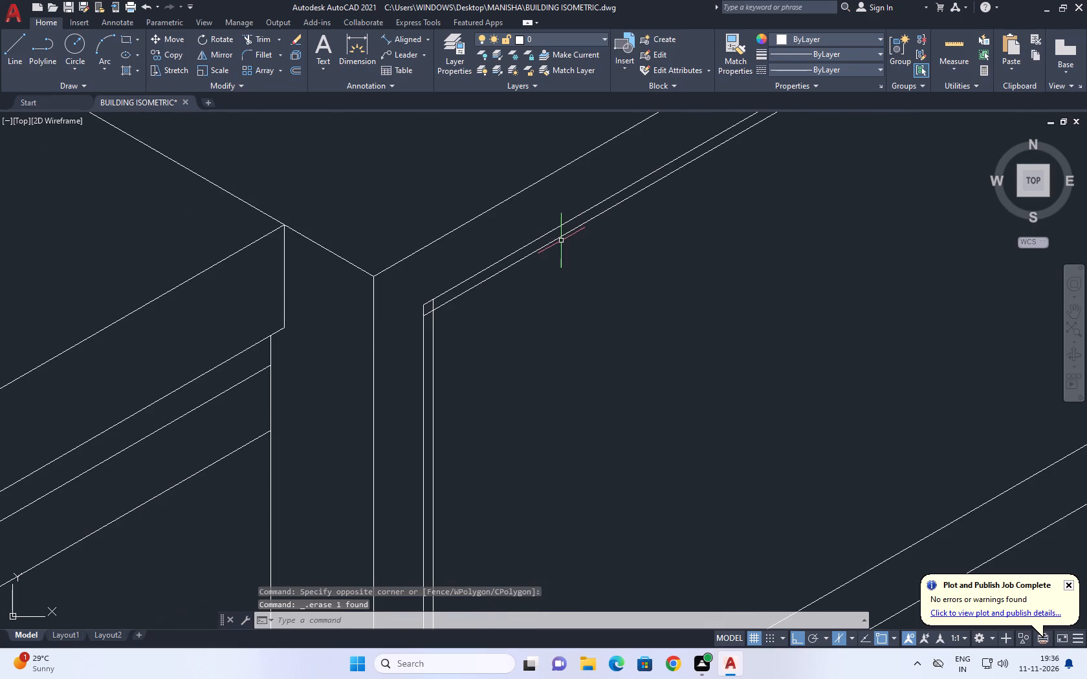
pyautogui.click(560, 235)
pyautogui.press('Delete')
# Copy the inset frame's top inner edge 0.1 vertically downward.
pyautogui.click(554, 241)
pyautogui.click(538, 218)
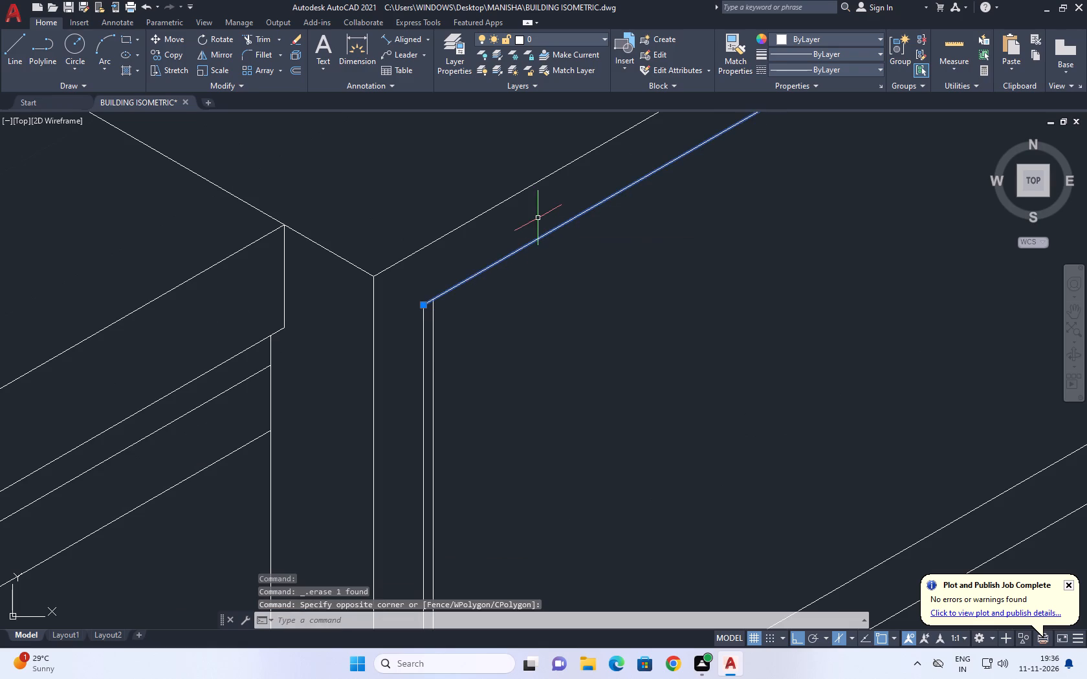
pyautogui.write('CO')
pyautogui.press('space')
pyautogui.moveTo(538, 218); pyautogui.dragTo(538, 226)
pyautogui.write('0.1')
pyautogui.press('Return')
pyautogui.press('Escape')
pyautogui.scroll(-3, 579, 254)
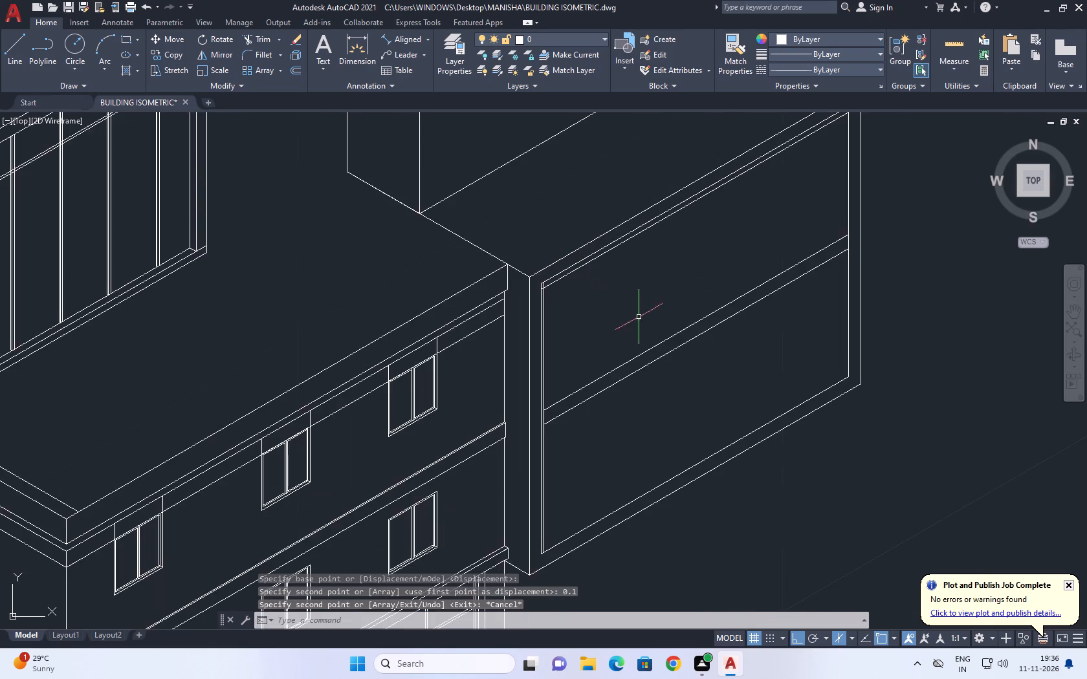
# Trim the near end of the copied top inner edge back to the inset frame's copied inner vertical.
pyautogui.moveTo(808, 346); pyautogui.dragTo(747, 332, button='middle')
pyautogui.press('t')
pyautogui.press('r')
pyautogui.press('space')
pyautogui.scroll(3, 478, 287)
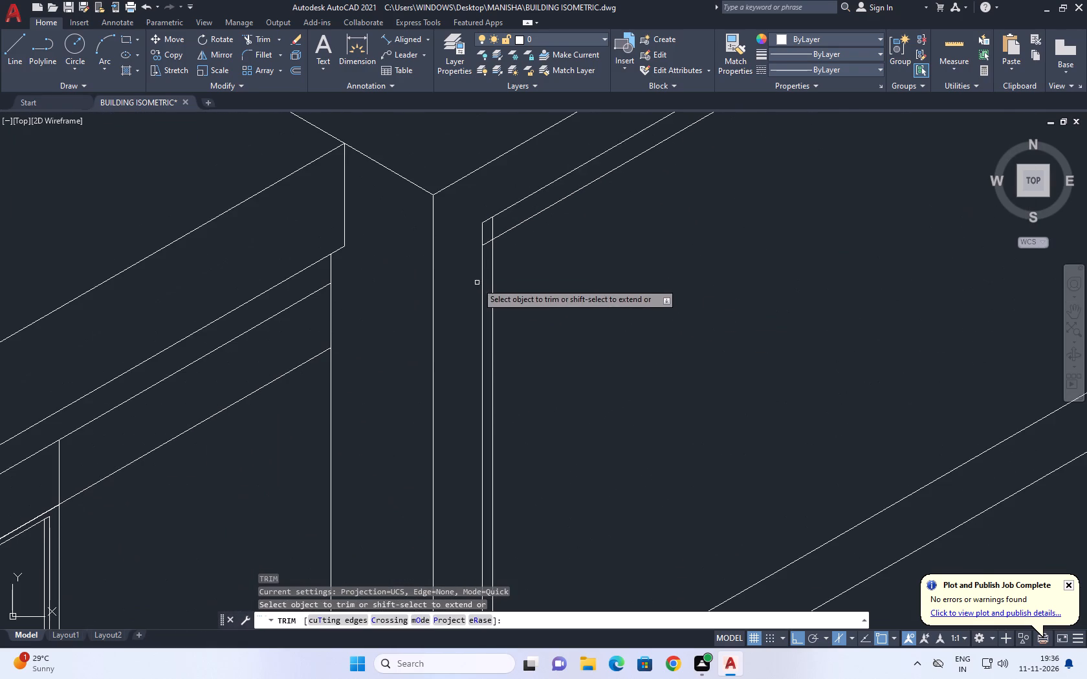
pyautogui.scroll(5, 489, 205)
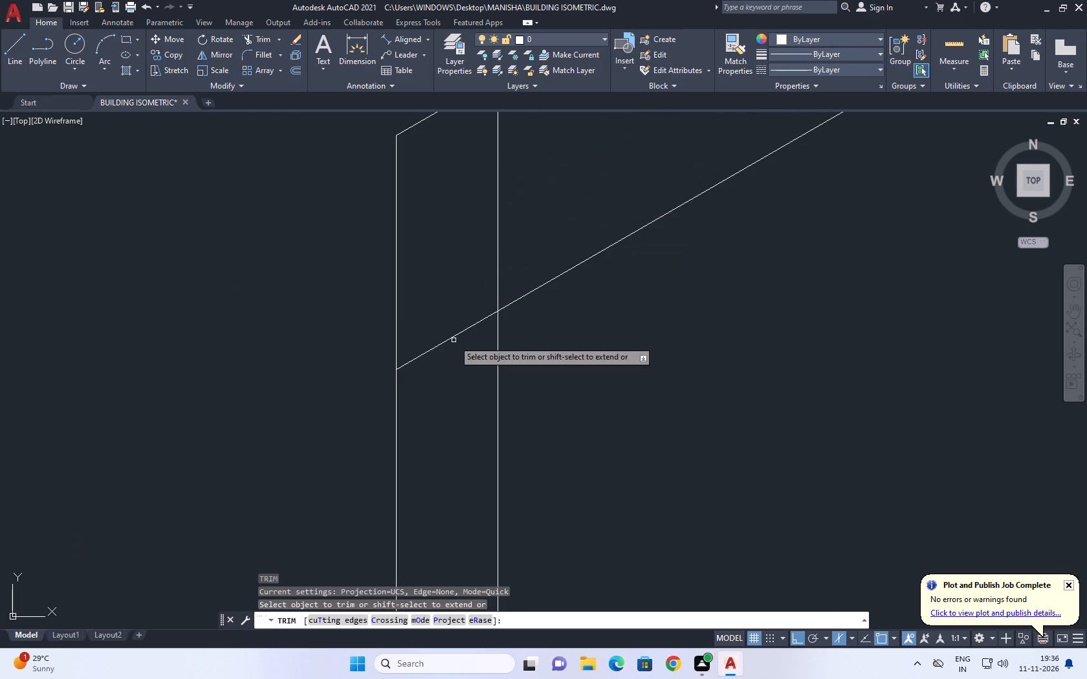
pyautogui.moveTo(441, 347); pyautogui.dragTo(441, 330)
pyautogui.click(492, 220)
pyautogui.click(514, 202)
pyautogui.scroll(-9, 509, 197)
pyautogui.press('Escape')
pyautogui.scroll(-3, 529, 205)
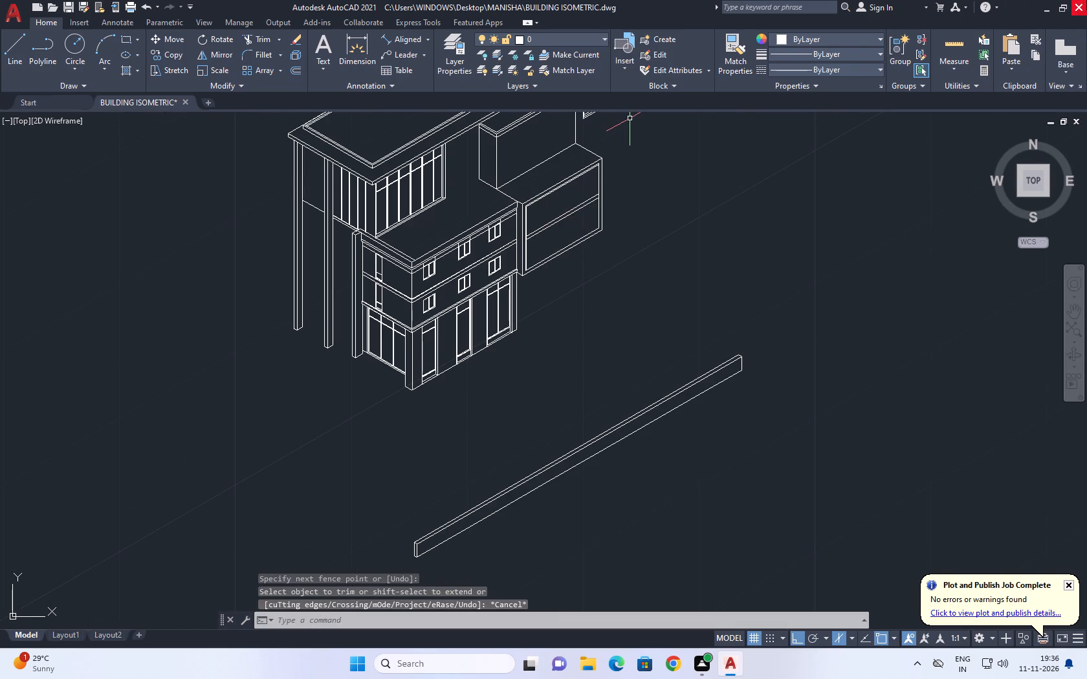
# Draw a vertical line about 4.87 long near the inset frame's far end, from the copied top line past the bottom inner edge.
pyautogui.moveTo(611, 232); pyautogui.dragTo(614, 327, button='middle')
pyautogui.scroll(1, 608, 315)
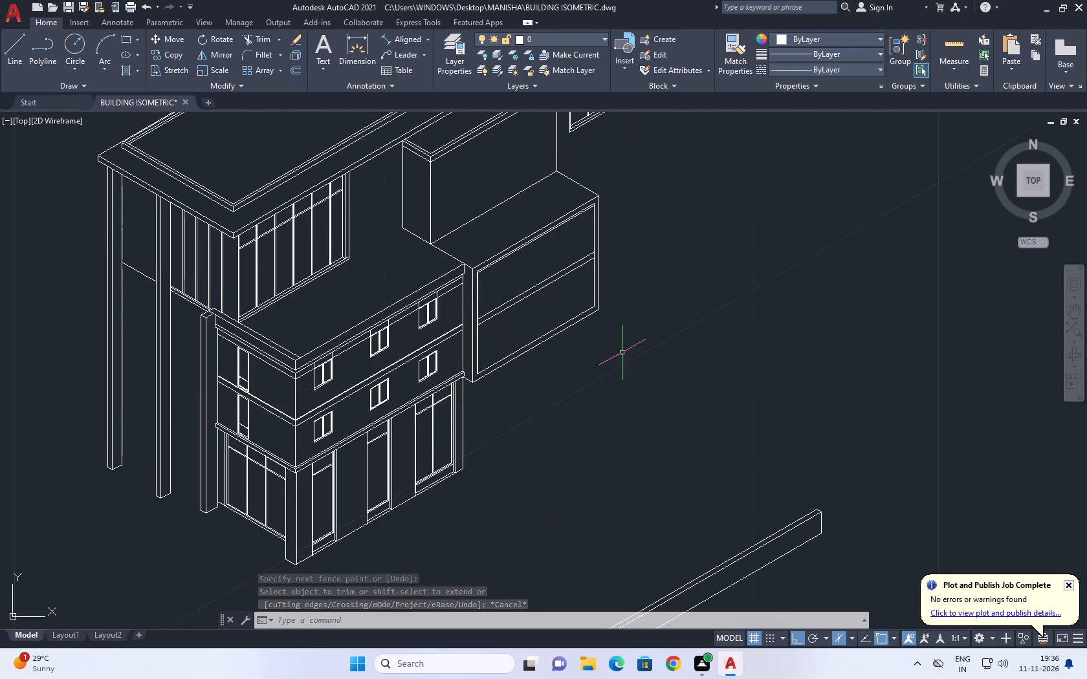
pyautogui.moveTo(697, 360); pyautogui.dragTo(687, 365, button='middle')
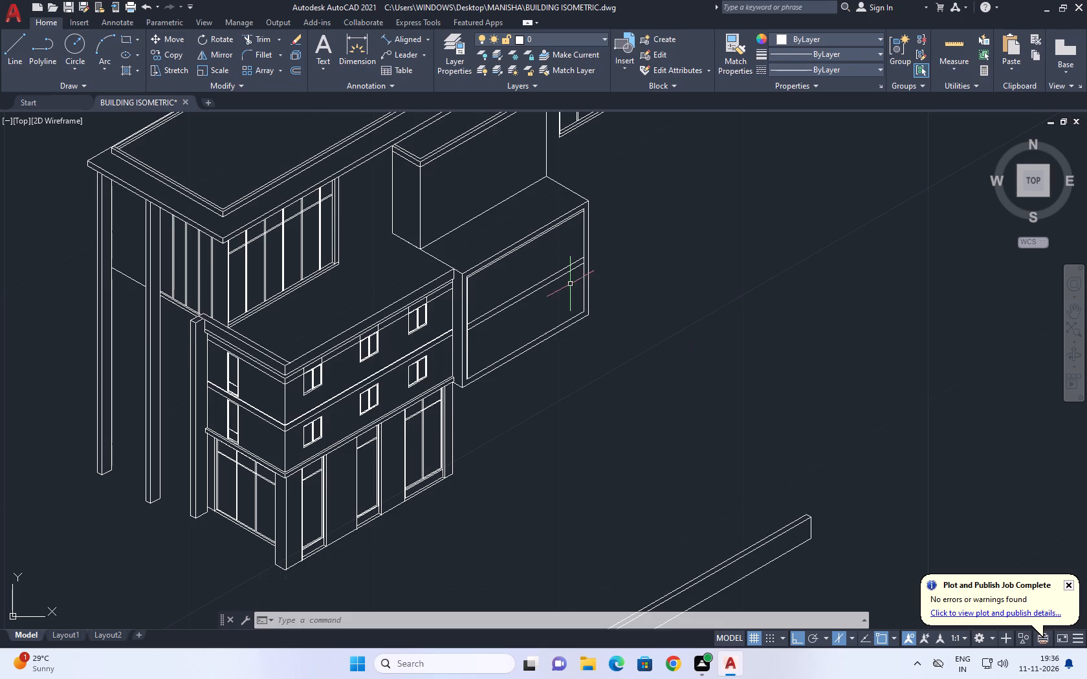
pyautogui.moveTo(567, 272); pyautogui.dragTo(576, 301, button='middle')
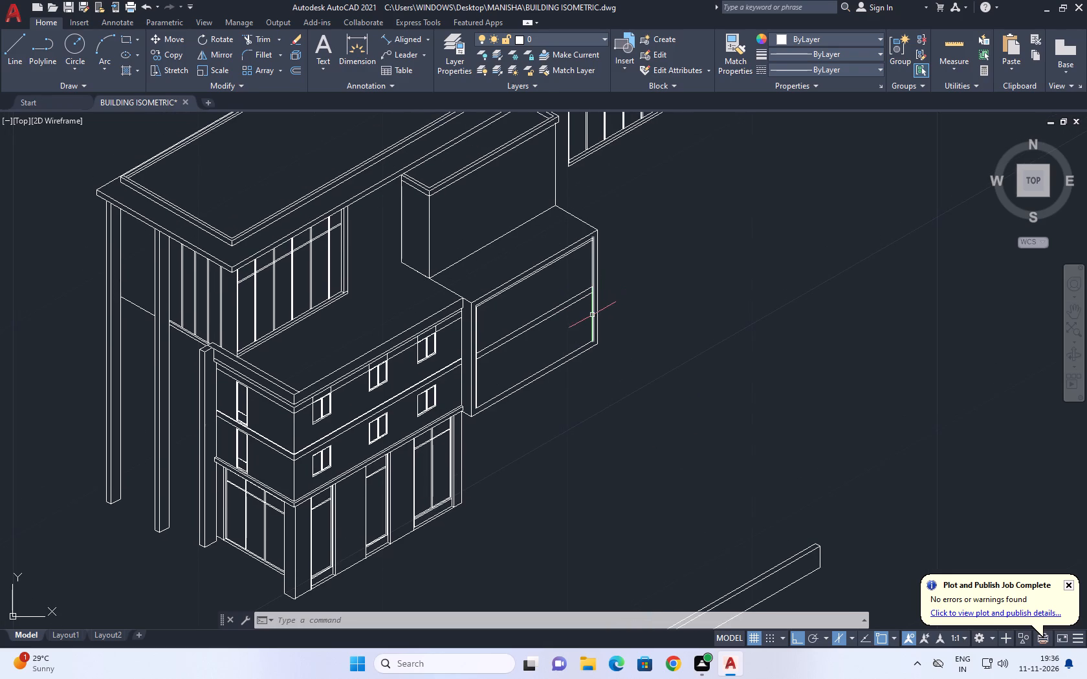
pyautogui.moveTo(580, 252); pyautogui.dragTo(589, 310, button='middle')
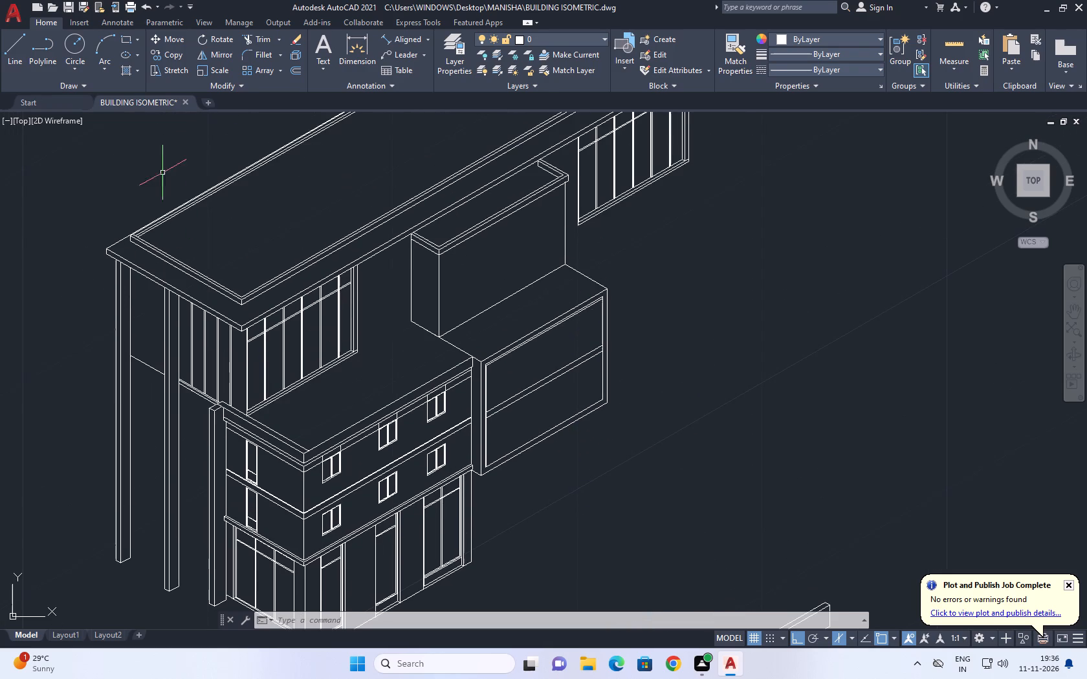
pyautogui.click(26, 46)
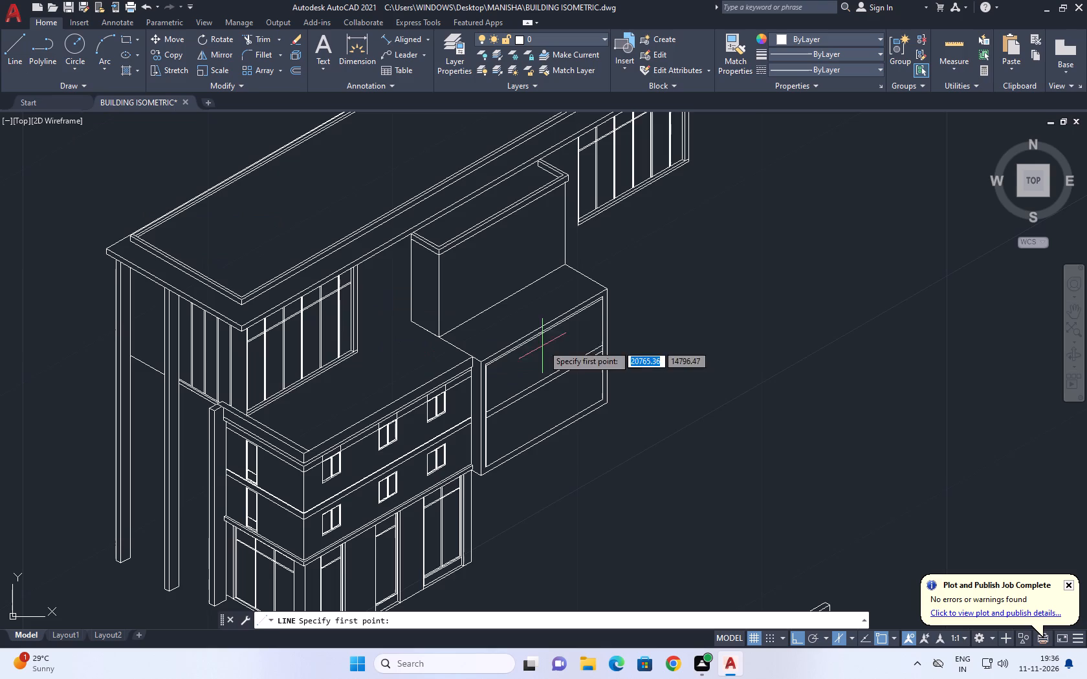
pyautogui.scroll(2, 565, 319)
pyautogui.moveTo(590, 315); pyautogui.dragTo(604, 333, button='middle')
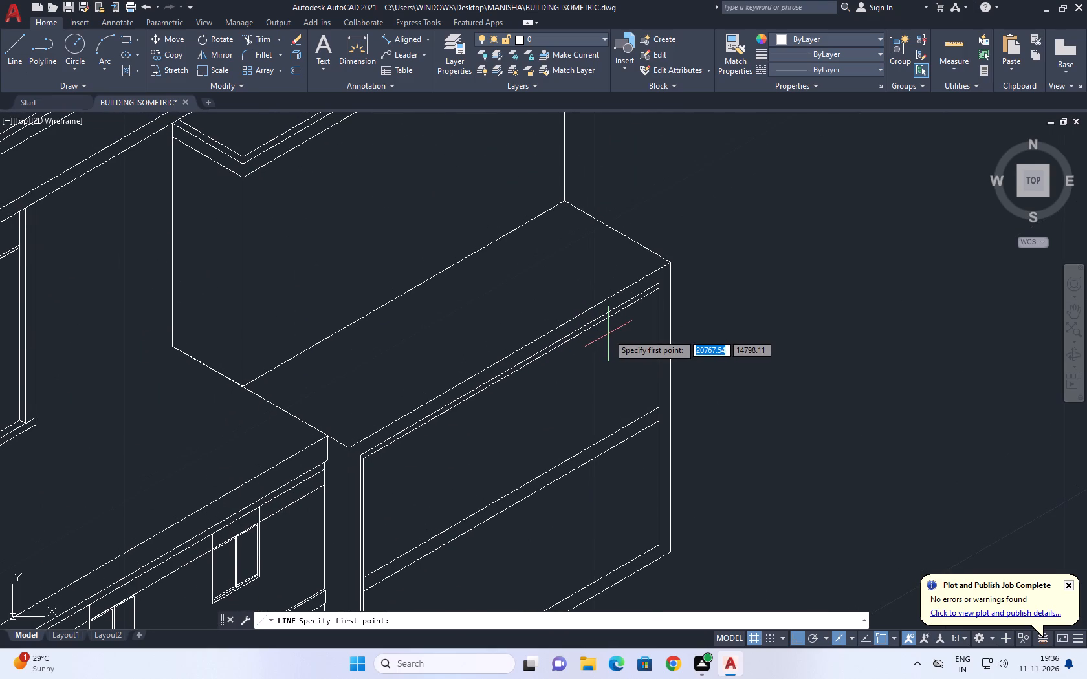
pyautogui.scroll(1, 616, 318)
pyautogui.click(617, 310)
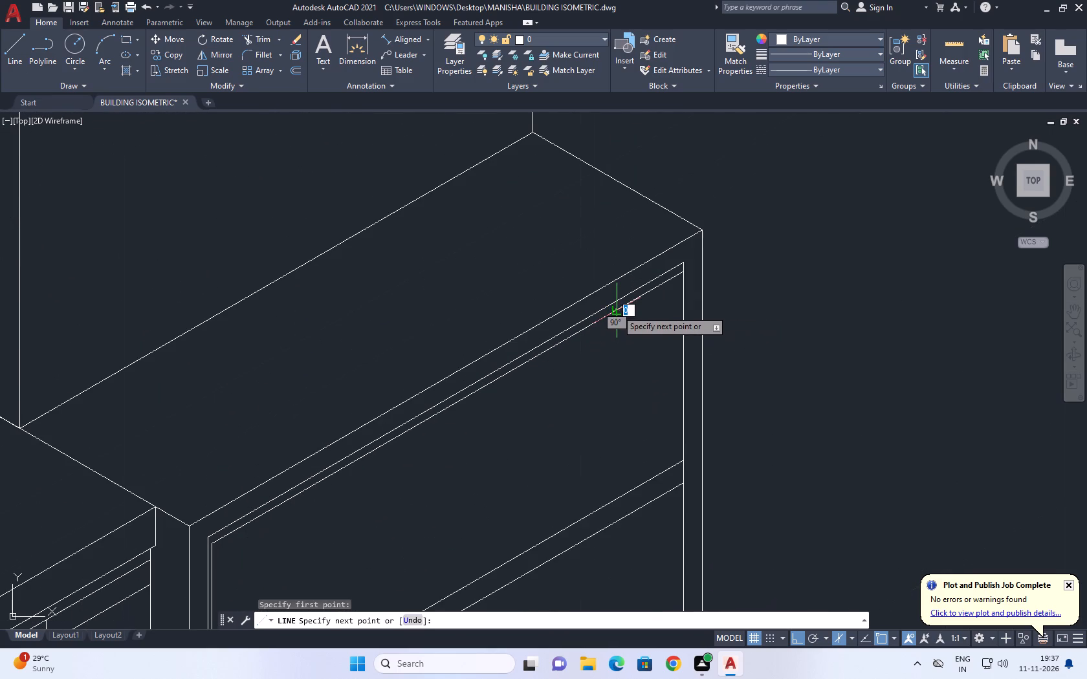
pyautogui.scroll(-1, 619, 309)
pyautogui.moveTo(632, 508); pyautogui.dragTo(648, 383, button='middle')
pyautogui.scroll(2, 633, 470)
pyautogui.scroll(2, 633, 413)
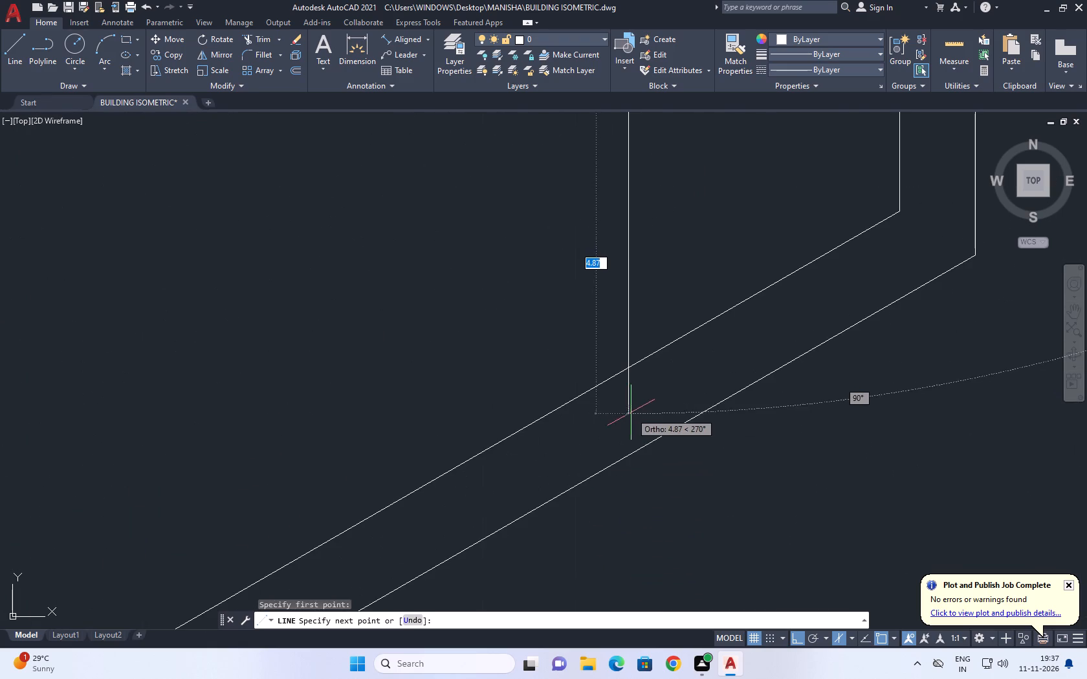
pyautogui.click(625, 411)
pyautogui.rightClick(683, 389)
pyautogui.click(725, 406)
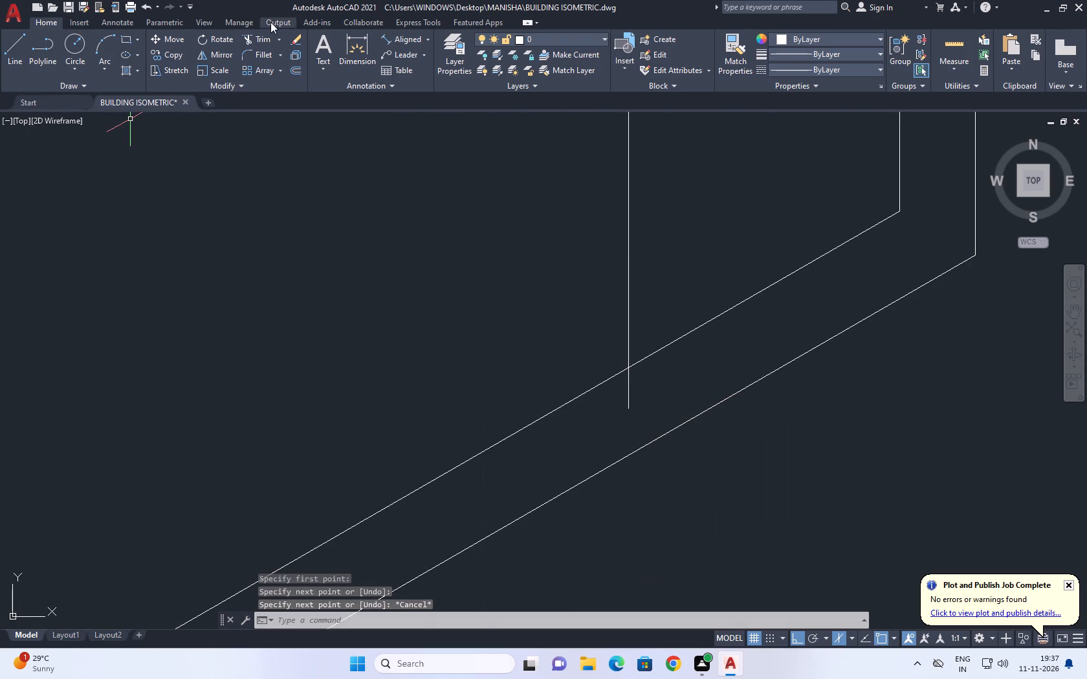
# Trim the new vertical line at the bottom inner edge and remove its portion between the two dividing lines.
pyautogui.click(262, 39)
pyautogui.click(646, 383)
pyautogui.moveTo(595, 405); pyautogui.dragTo(593, 418)
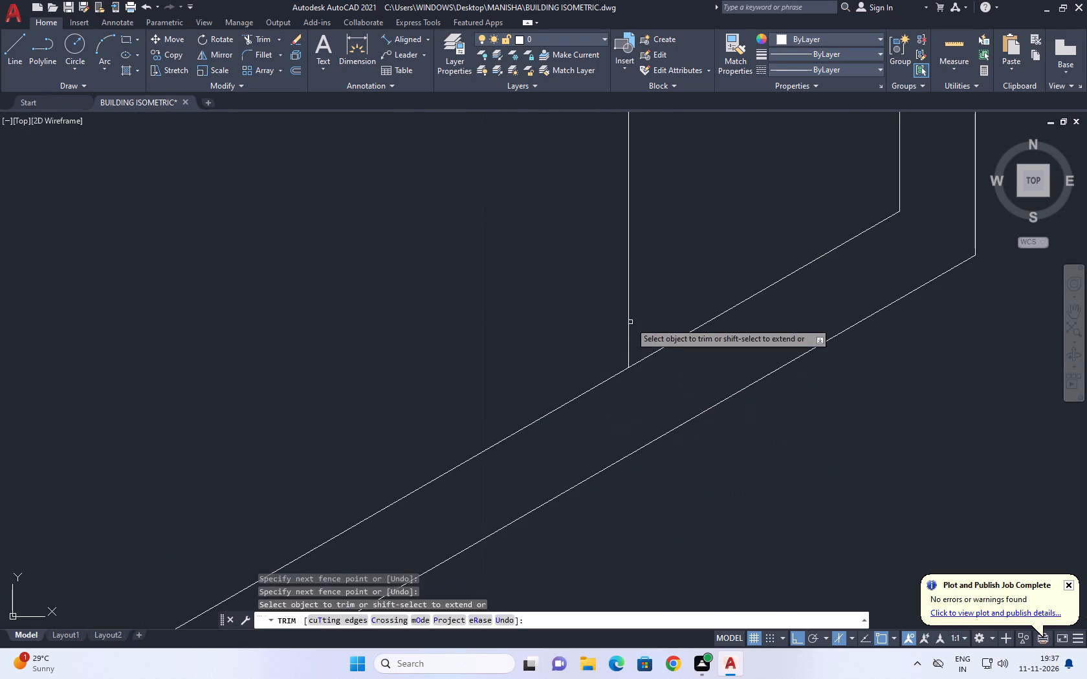
pyautogui.scroll(-5, 631, 319)
pyautogui.moveTo(640, 229); pyautogui.dragTo(645, 286, button='middle')
pyautogui.scroll(4, 648, 288)
pyautogui.click(593, 334)
pyautogui.click(575, 359)
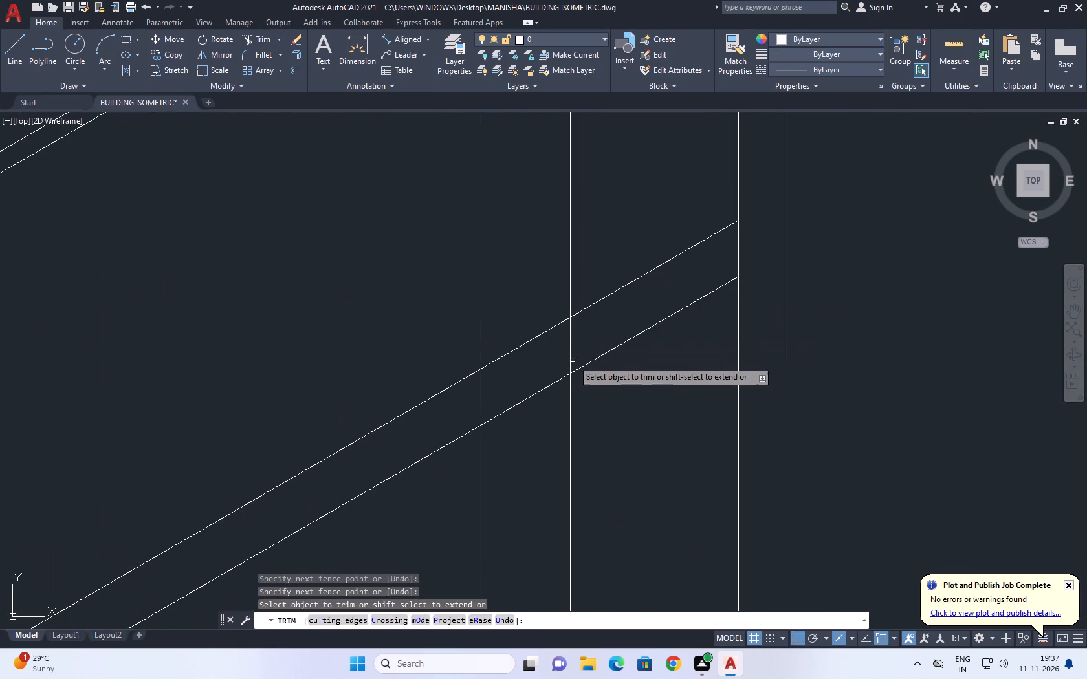
pyautogui.moveTo(591, 345); pyautogui.dragTo(577, 350)
pyautogui.click(552, 359)
pyautogui.moveTo(681, 327); pyautogui.dragTo(575, 365, button='middle')
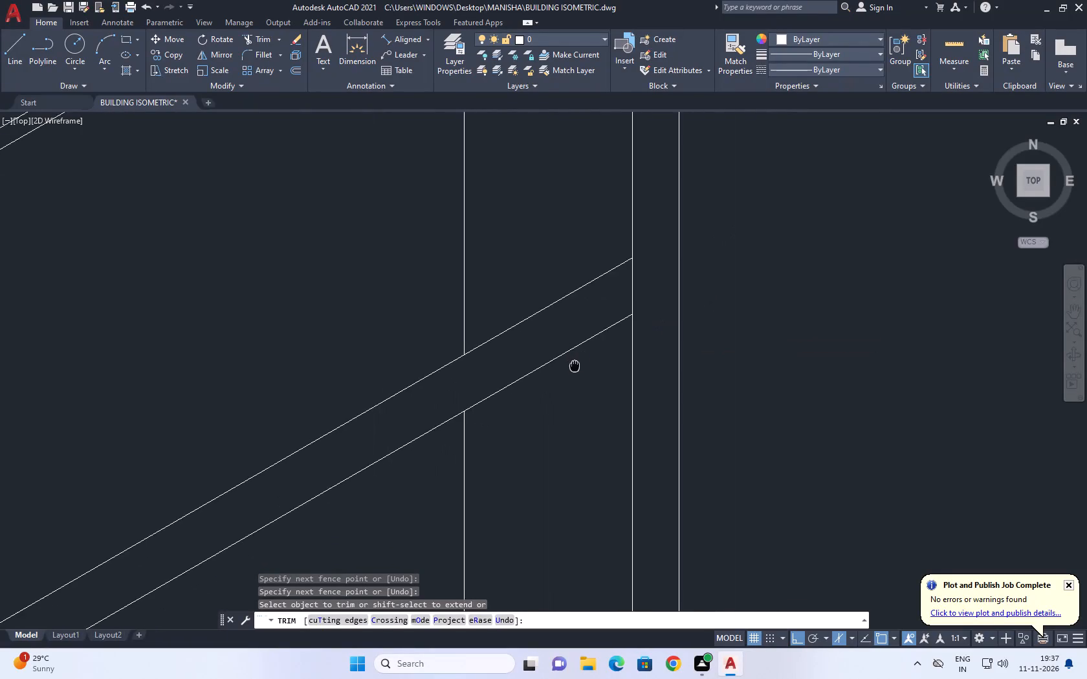
pyautogui.moveTo(575, 365); pyautogui.dragTo(571, 368, button='middle')
pyautogui.scroll(-1, 571, 368)
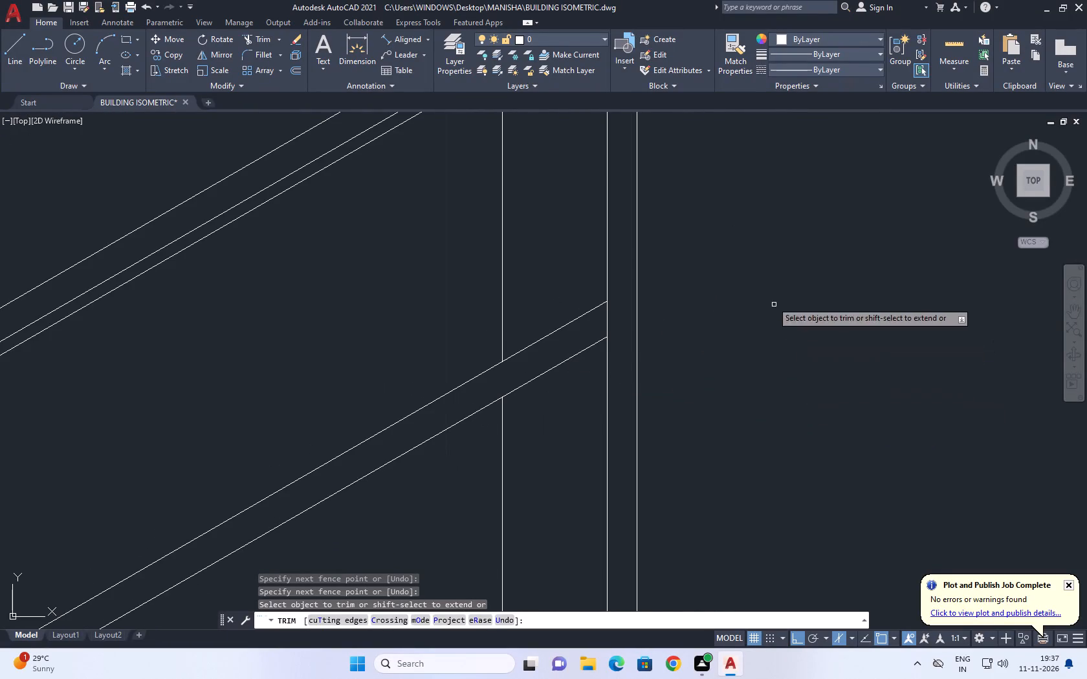
pyautogui.rightClick(771, 297)
pyautogui.click(815, 319)
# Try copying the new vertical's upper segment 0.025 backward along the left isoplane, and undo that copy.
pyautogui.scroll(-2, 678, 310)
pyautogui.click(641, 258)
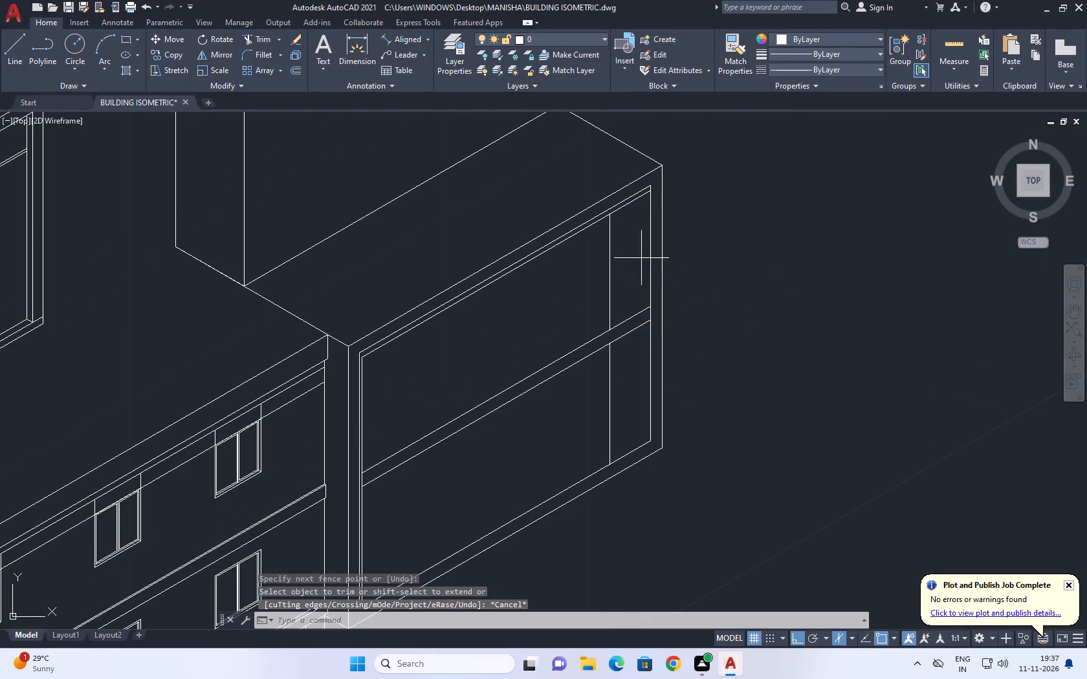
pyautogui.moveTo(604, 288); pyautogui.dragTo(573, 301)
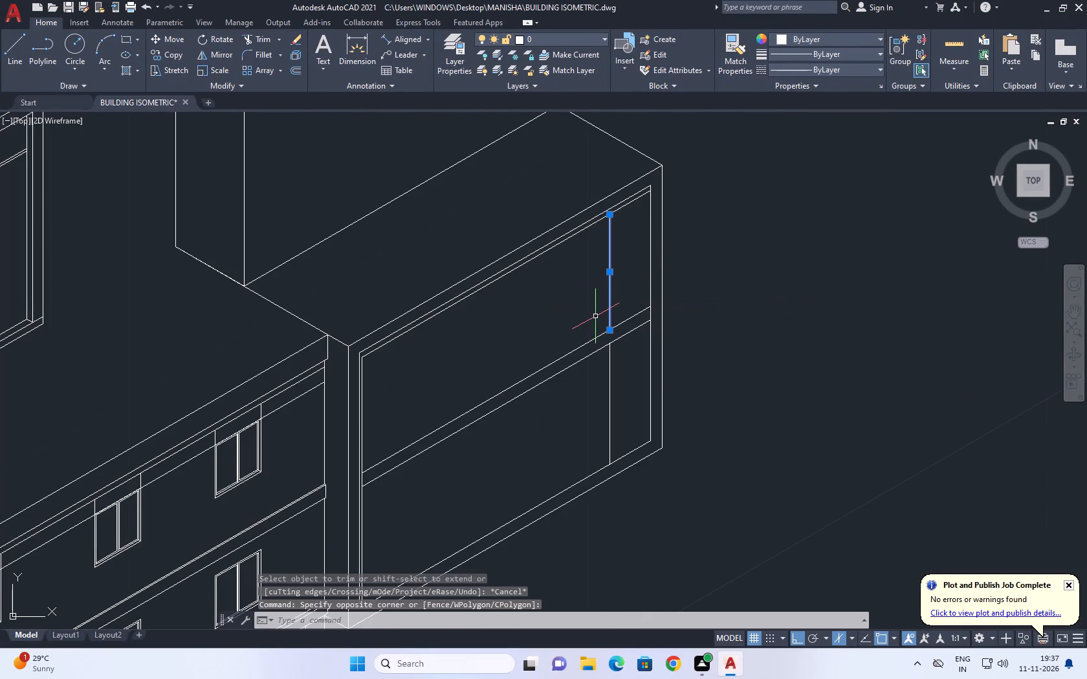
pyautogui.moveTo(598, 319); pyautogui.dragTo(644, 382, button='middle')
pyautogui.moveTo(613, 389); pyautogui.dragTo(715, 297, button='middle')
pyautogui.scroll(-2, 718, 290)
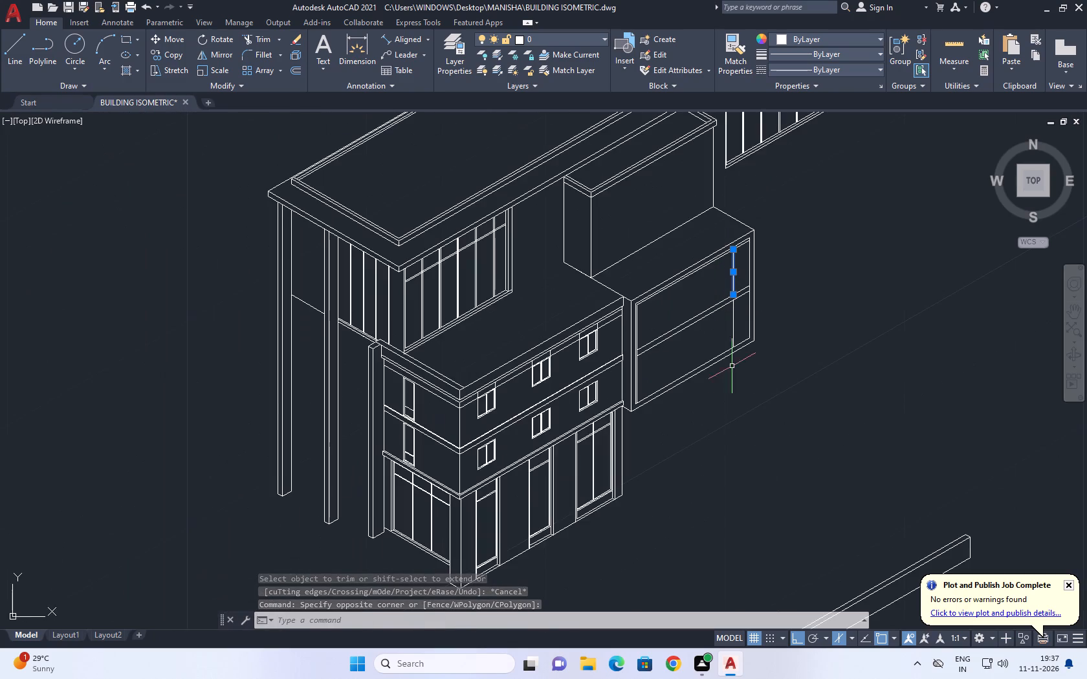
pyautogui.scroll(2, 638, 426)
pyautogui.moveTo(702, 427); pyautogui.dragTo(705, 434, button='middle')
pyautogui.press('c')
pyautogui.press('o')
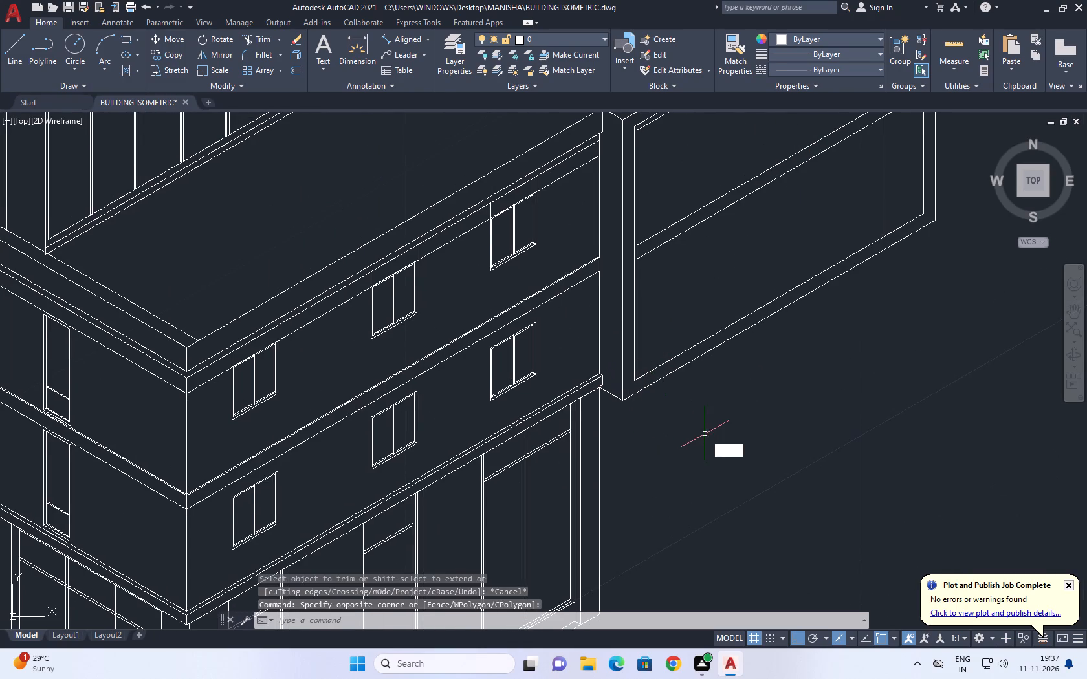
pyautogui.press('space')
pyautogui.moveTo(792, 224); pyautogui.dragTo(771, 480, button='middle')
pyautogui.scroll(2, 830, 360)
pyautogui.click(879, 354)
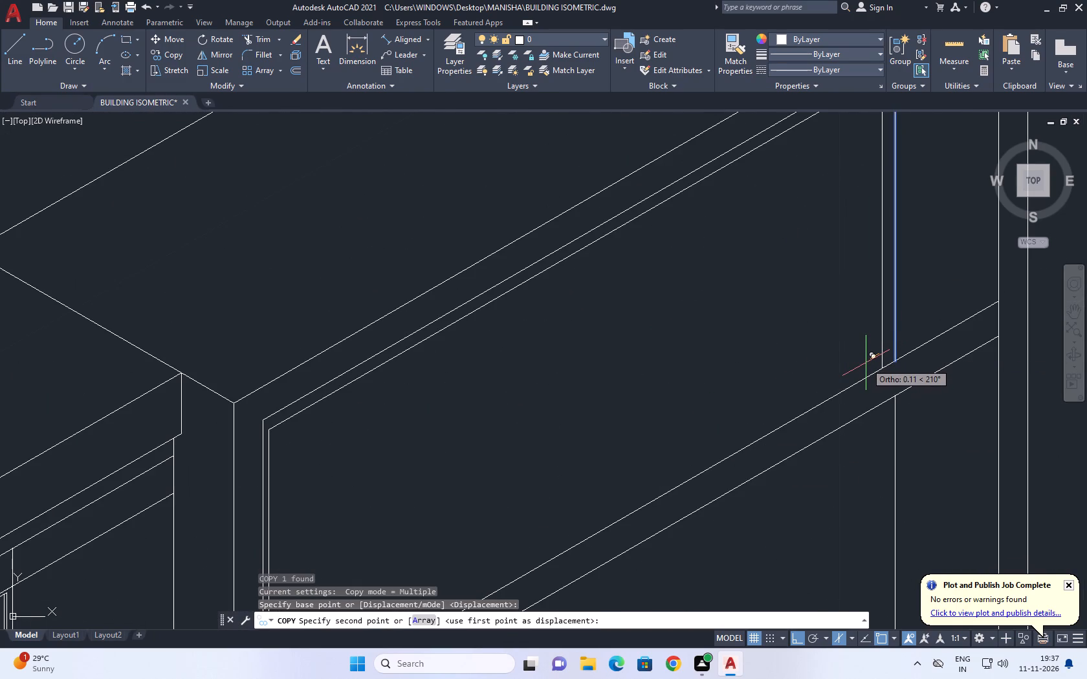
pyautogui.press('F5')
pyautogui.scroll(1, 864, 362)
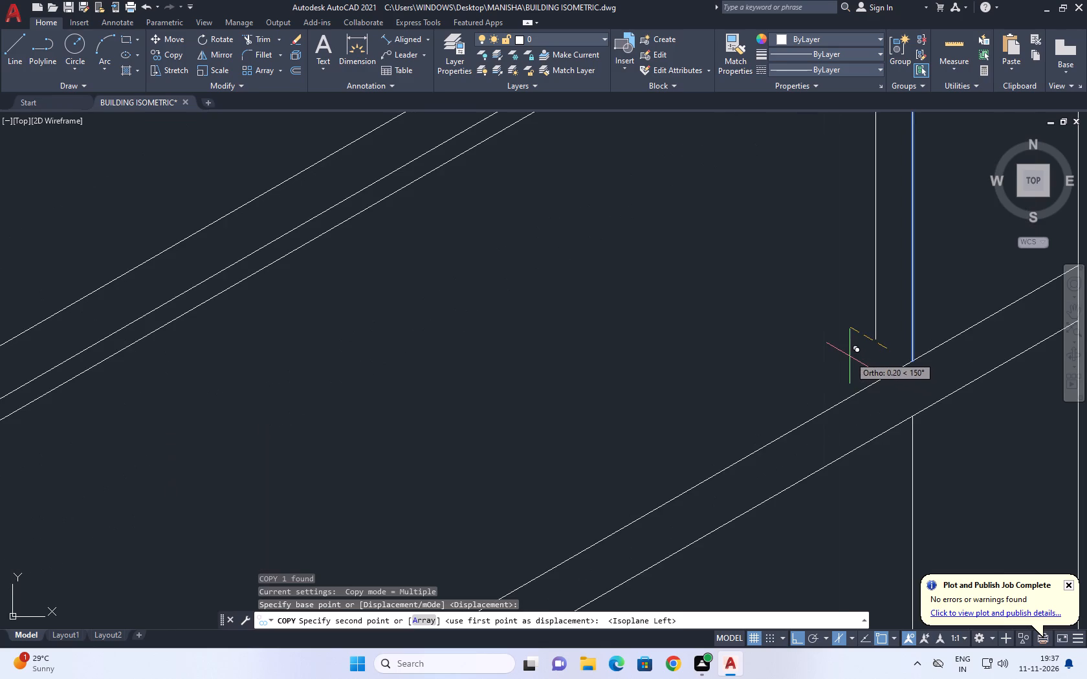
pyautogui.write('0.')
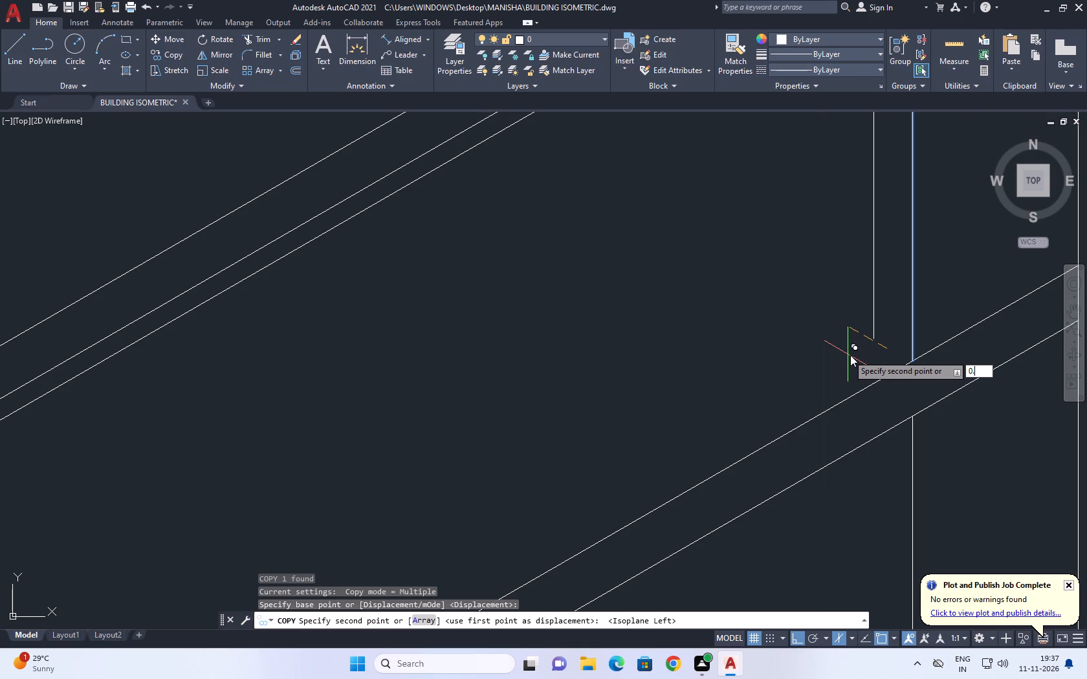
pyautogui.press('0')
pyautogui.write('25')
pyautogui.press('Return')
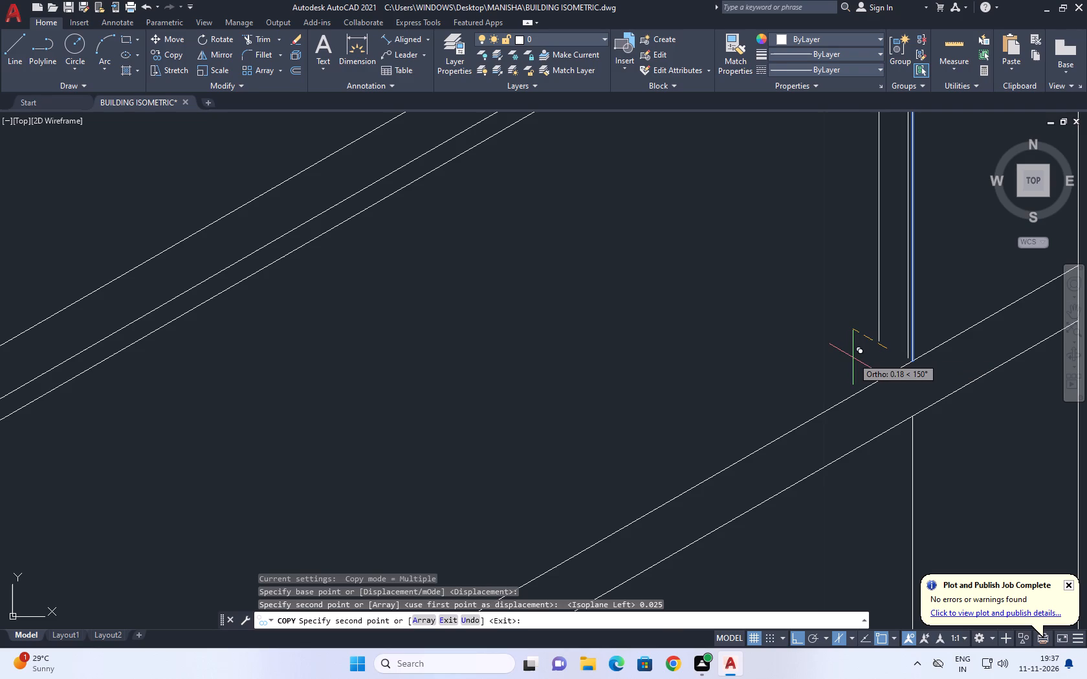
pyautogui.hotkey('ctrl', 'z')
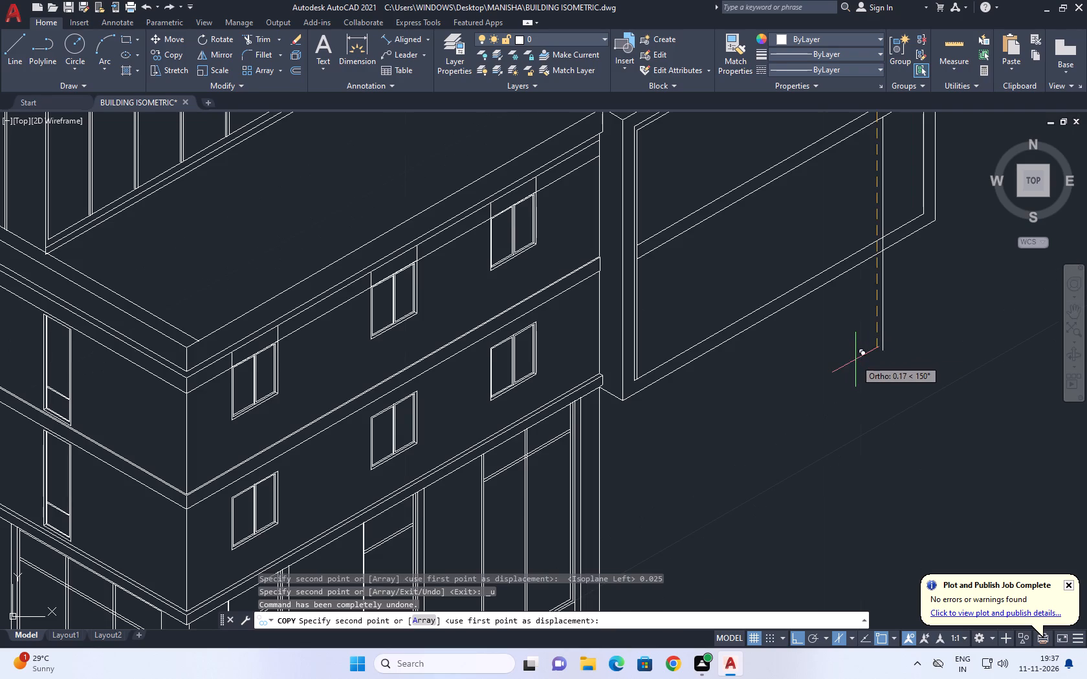
# Copy the new vertical's upper segment 0.05 backward along the left isoplane.
pyautogui.moveTo(795, 291); pyautogui.dragTo(835, 448, button='middle')
pyautogui.moveTo(876, 275); pyautogui.dragTo(857, 285, button='middle')
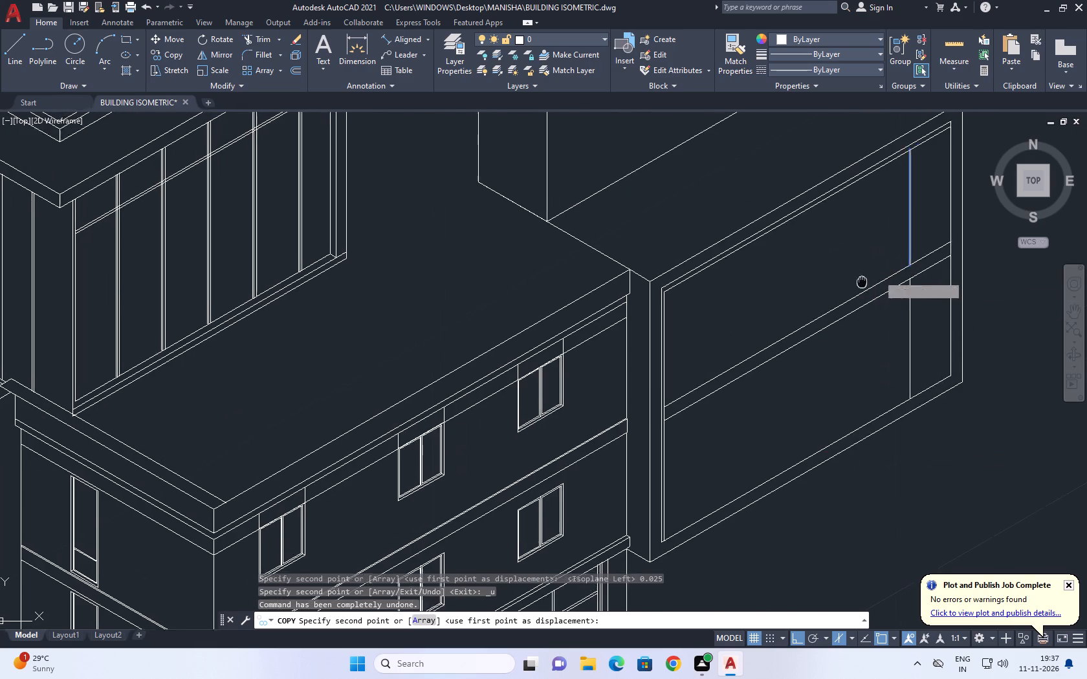
pyautogui.moveTo(857, 285); pyautogui.dragTo(831, 348, button='middle')
pyautogui.scroll(1, 853, 323)
pyautogui.moveTo(851, 321); pyautogui.dragTo(818, 382, button='middle')
pyautogui.press('F5')
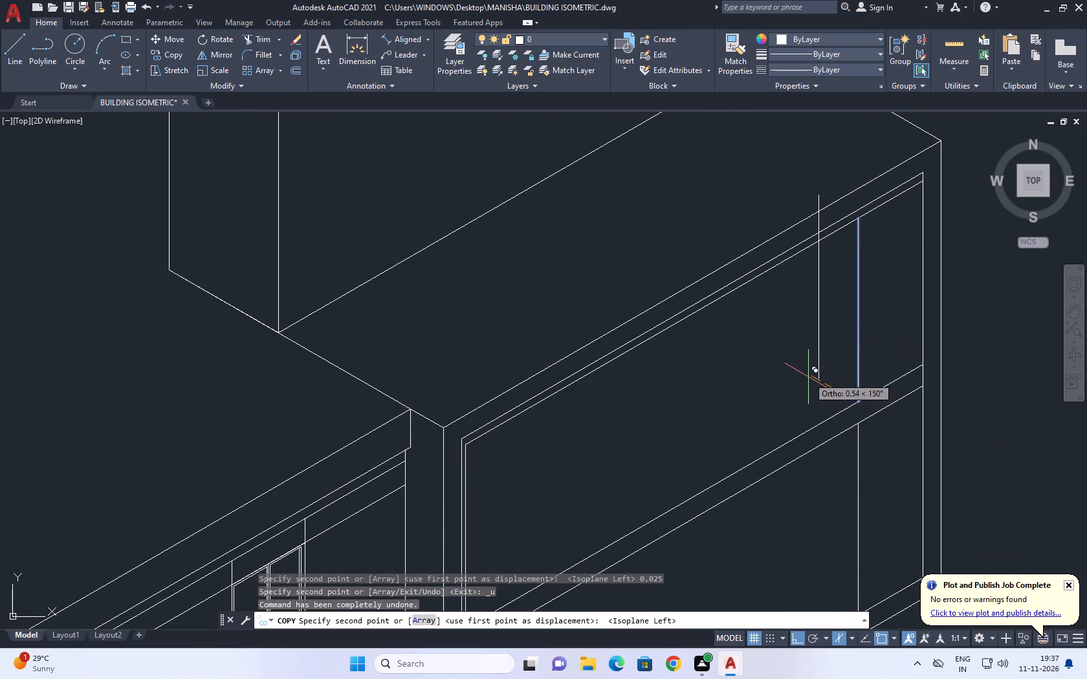
pyautogui.write('0.')
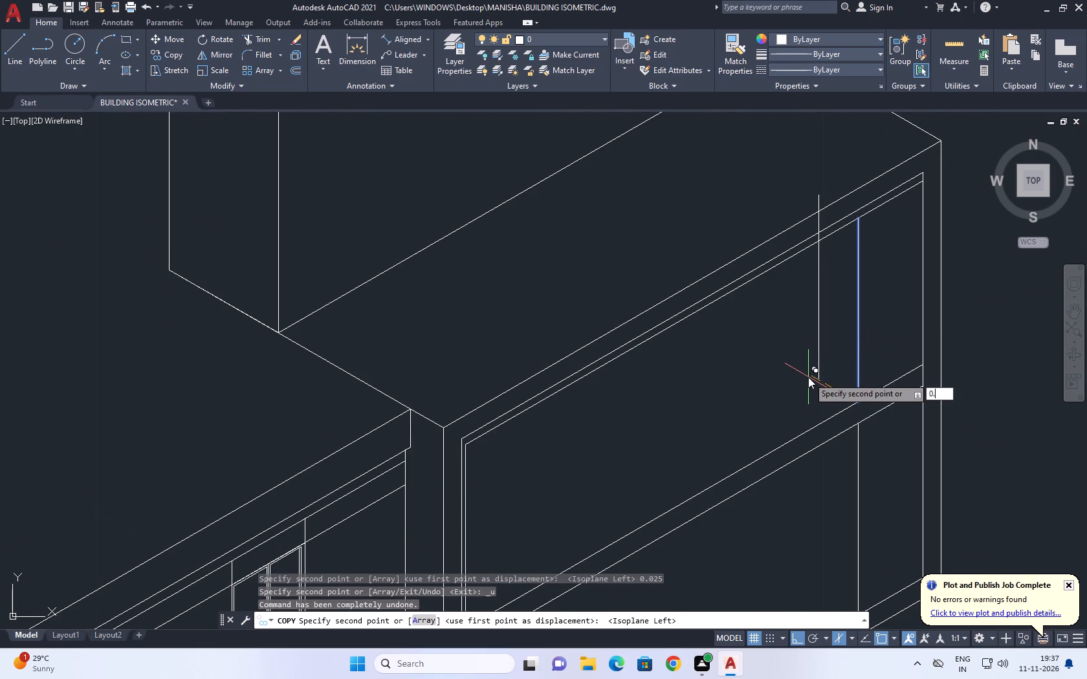
pyautogui.write('05')
pyautogui.press('Return')
pyautogui.press('Escape')
# Trim the copied upper segment's top end where it sticks out above the inset frame's lower top line.
pyautogui.scroll(1, 839, 396)
pyautogui.moveTo(843, 413); pyautogui.dragTo(842, 429, button='middle')
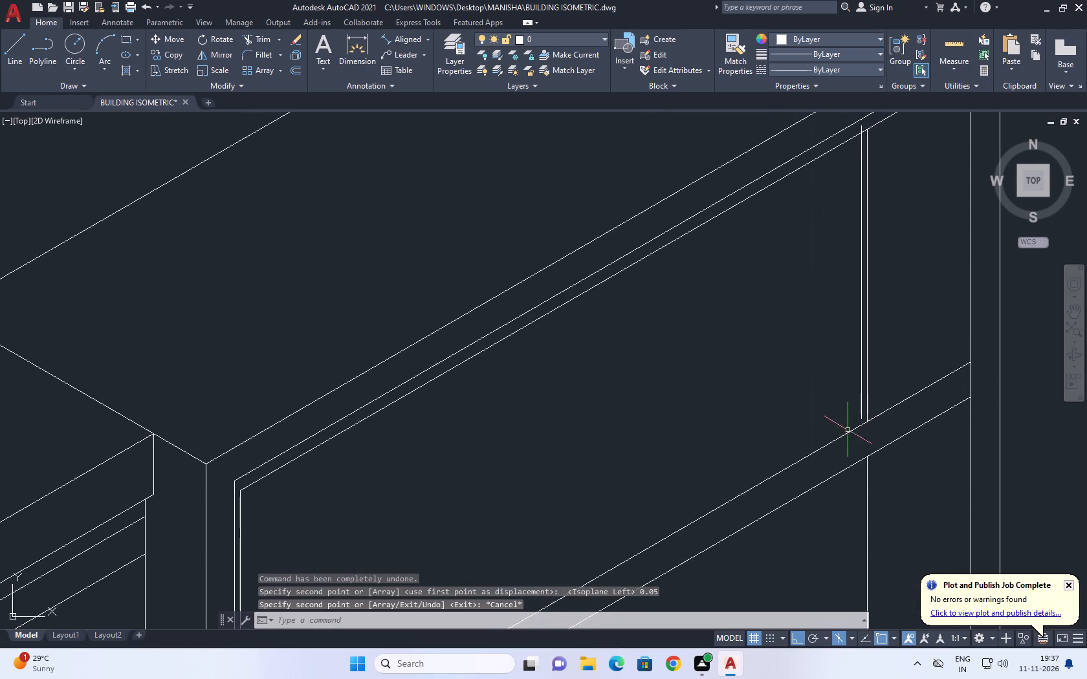
pyautogui.moveTo(870, 301); pyautogui.dragTo(864, 411, button='middle')
pyautogui.press('t')
pyautogui.press('r')
pyautogui.press('space')
pyautogui.scroll(4, 871, 238)
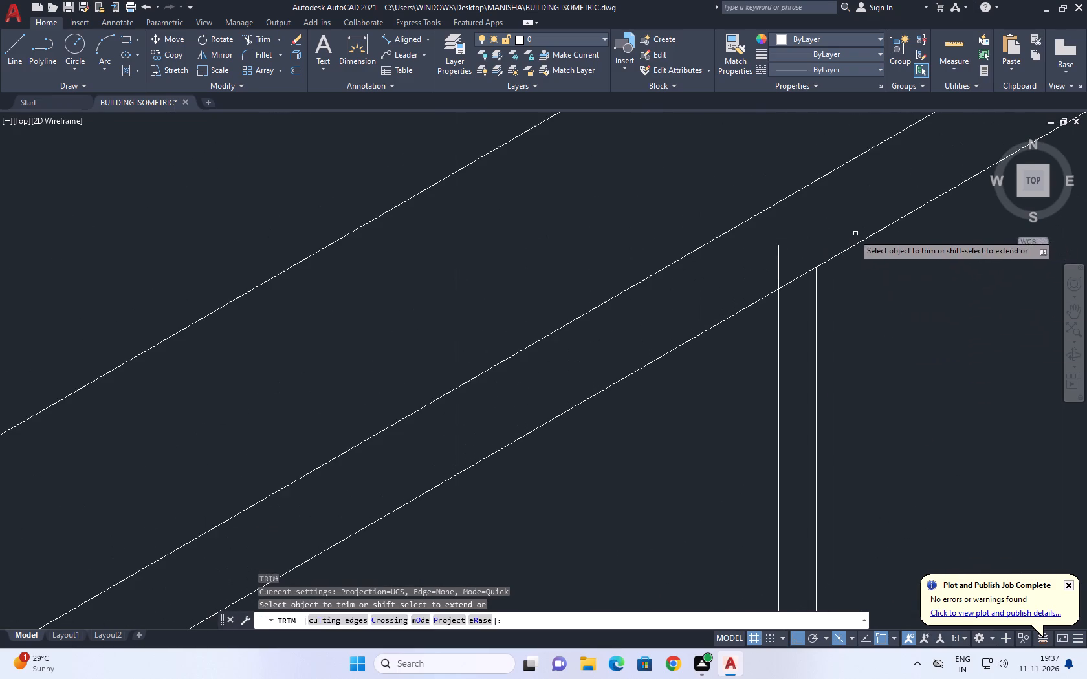
pyautogui.click(840, 239)
pyautogui.click(725, 288)
pyautogui.scroll(-5, 815, 270)
pyautogui.press('space')
# Draw a short left-isoplane line from the original upper segment's bottom end to just past the copied segment.
pyautogui.moveTo(853, 537); pyautogui.dragTo(819, 455, button='middle')
pyautogui.write('L')
pyautogui.press('space')
pyautogui.scroll(4, 784, 480)
pyautogui.click(764, 463)
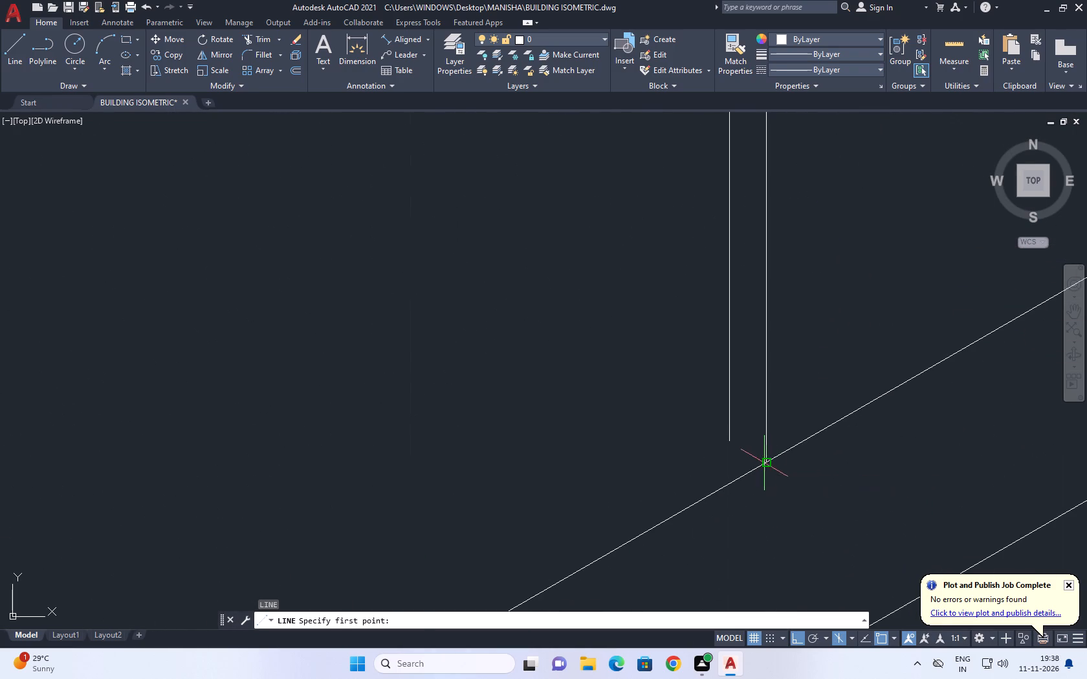
pyautogui.click(721, 440)
pyautogui.press('space')
# Trim the short connecting line's overhang beyond the copied upper segment.
pyautogui.scroll(-2, 606, 433)
pyautogui.moveTo(685, 467); pyautogui.dragTo(756, 488, button='middle')
pyautogui.press('t')
pyautogui.press('r')
pyautogui.press('space')
pyautogui.scroll(1, 758, 480)
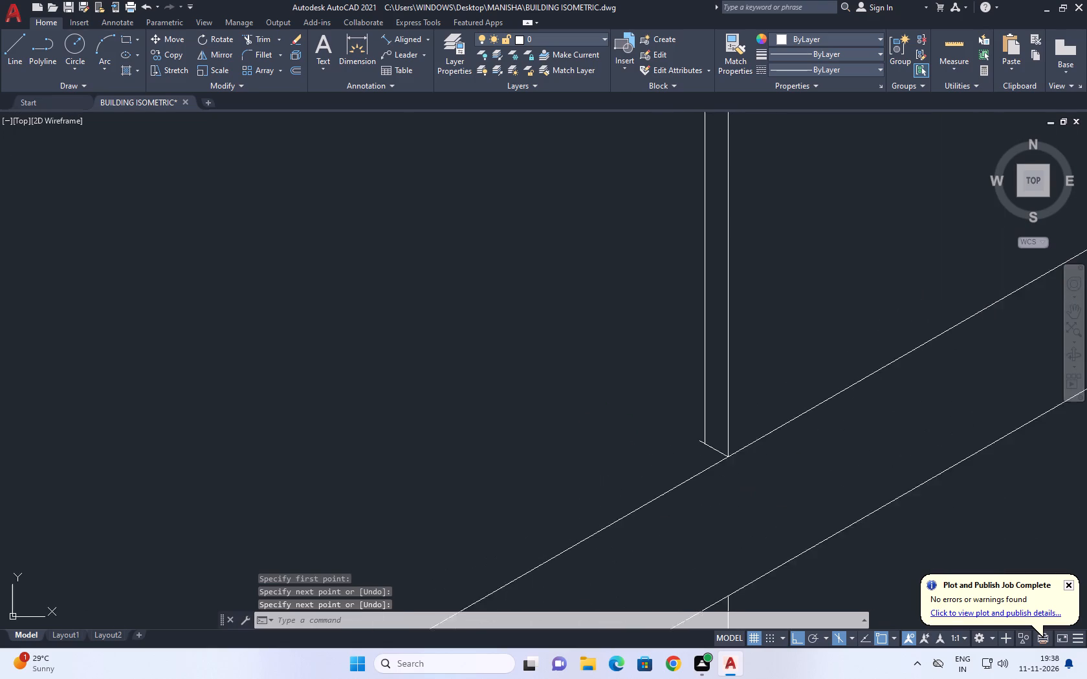
pyautogui.scroll(4, 758, 480)
pyautogui.click(640, 443)
pyautogui.click(626, 378)
pyautogui.scroll(-8, 708, 429)
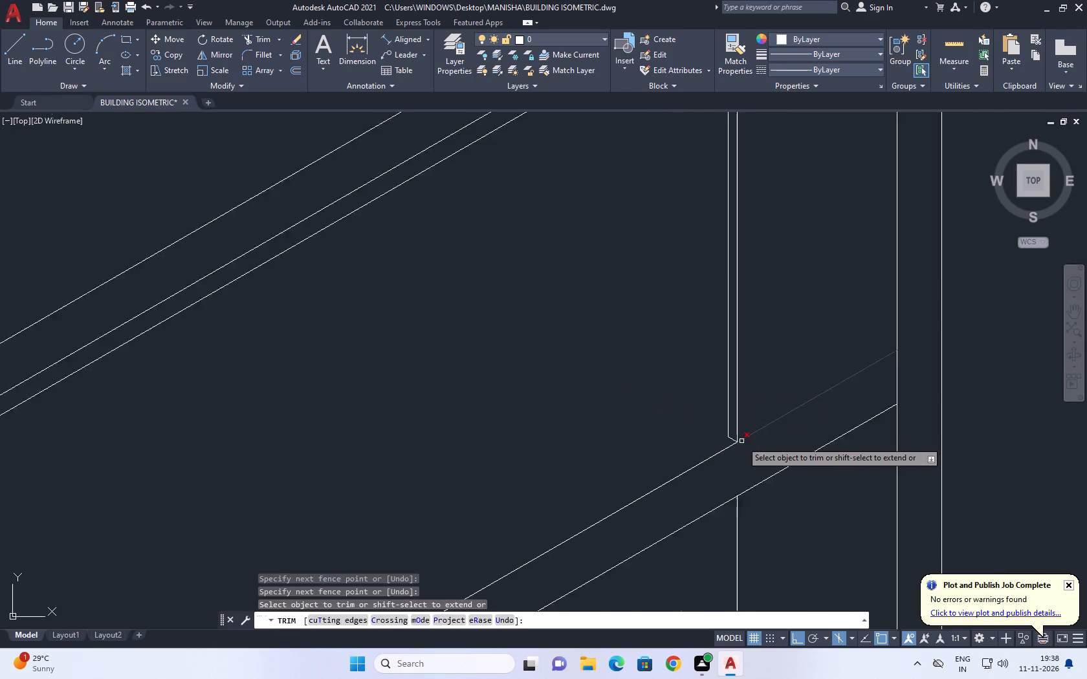
pyautogui.scroll(-1, 741, 441)
pyautogui.press('space')
pyautogui.moveTo(707, 416); pyautogui.dragTo(875, 422, button='middle')
pyautogui.scroll(-1, 842, 427)
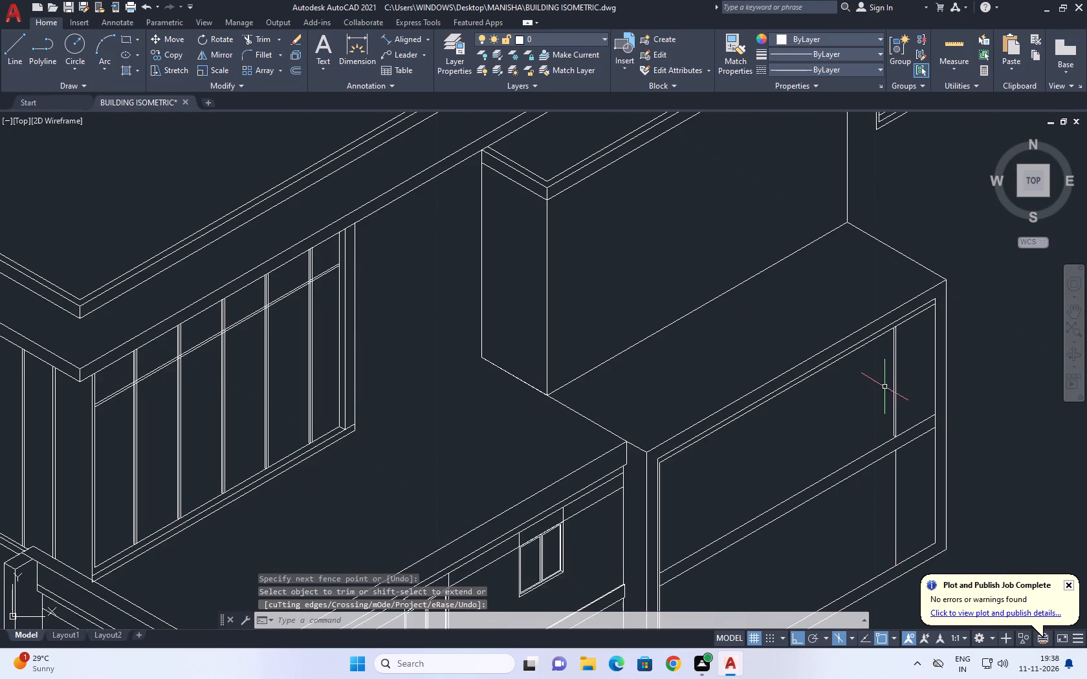
# Copy the copied upper mullion segment another 0.05 backward along the left isoplane.
pyautogui.scroll(3, 898, 436)
pyautogui.click(874, 422)
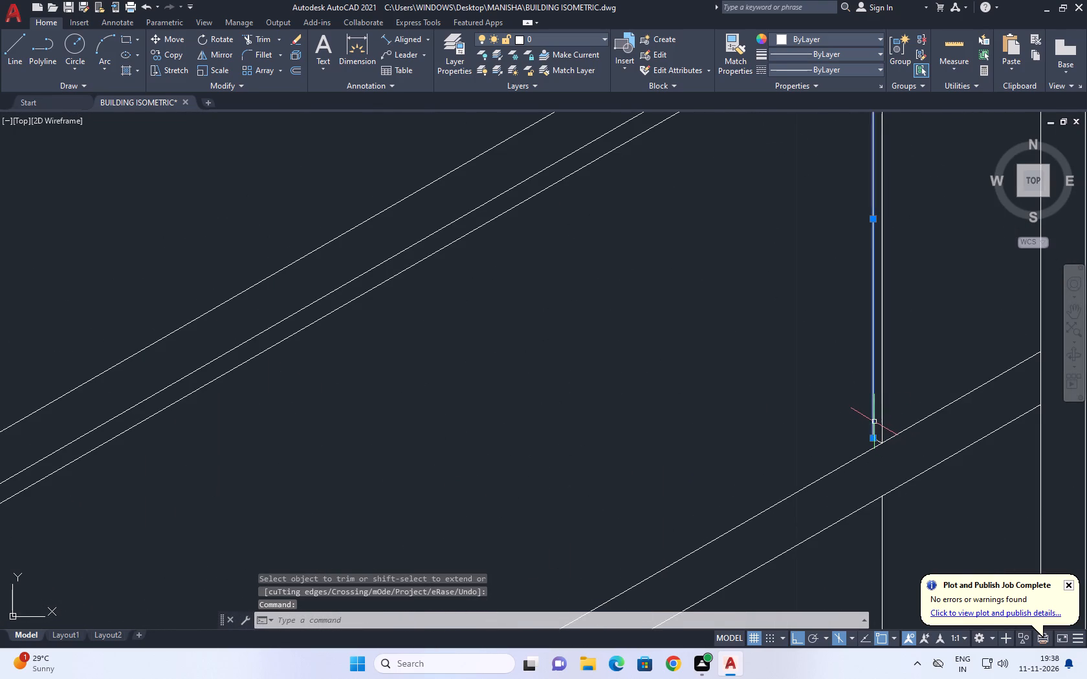
pyautogui.moveTo(814, 421); pyautogui.dragTo(910, 443, button='middle')
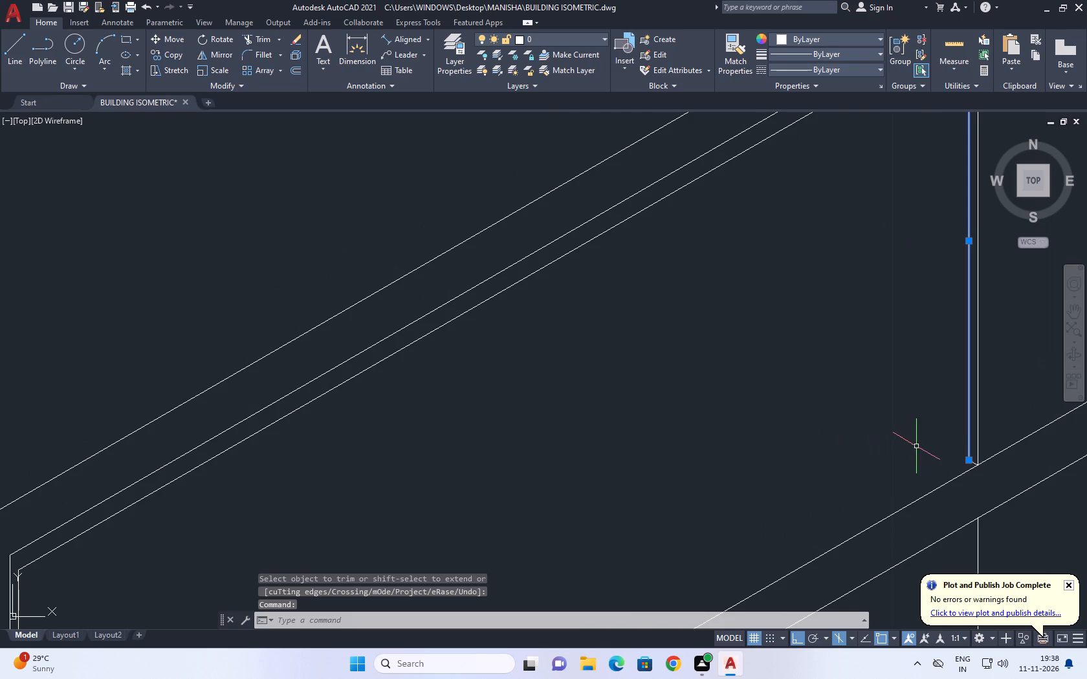
pyautogui.moveTo(936, 416); pyautogui.dragTo(847, 549, button='middle')
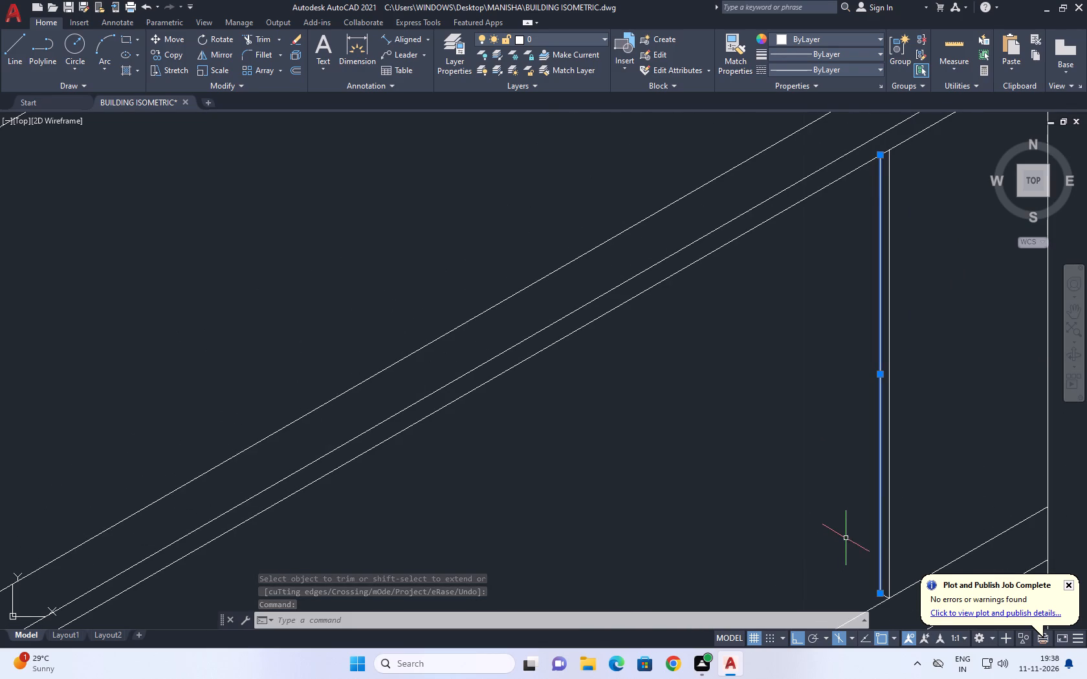
pyautogui.press('c')
pyautogui.write('O')
pyautogui.press('space')
pyautogui.click(866, 532)
pyautogui.write('0.0')
pyautogui.press('5')
pyautogui.press('Return')
pyautogui.scroll(-3, 894, 486)
pyautogui.press('Escape')
# Extend the short connecting line at the mullion's bottom to the newest vertical copy.
pyautogui.moveTo(882, 530); pyautogui.dragTo(879, 490, button='middle')
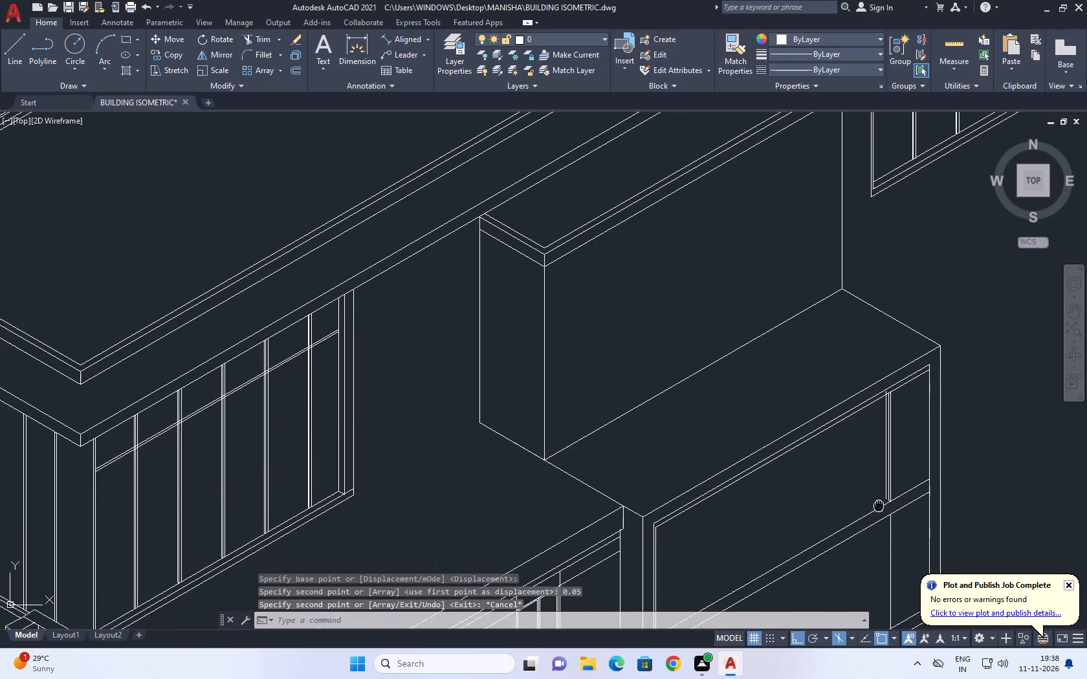
pyautogui.moveTo(879, 490); pyautogui.dragTo(880, 399, button='middle')
pyautogui.moveTo(903, 431); pyautogui.dragTo(900, 446, button='middle')
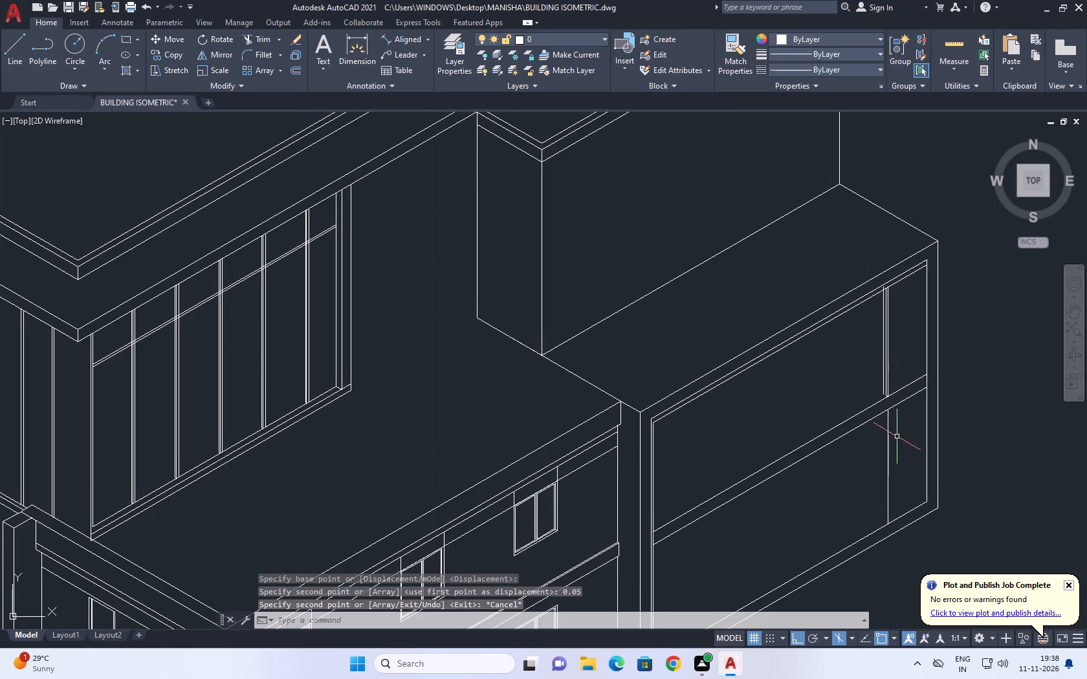
pyautogui.write('EX')
pyautogui.press('space')
pyautogui.scroll(1, 895, 436)
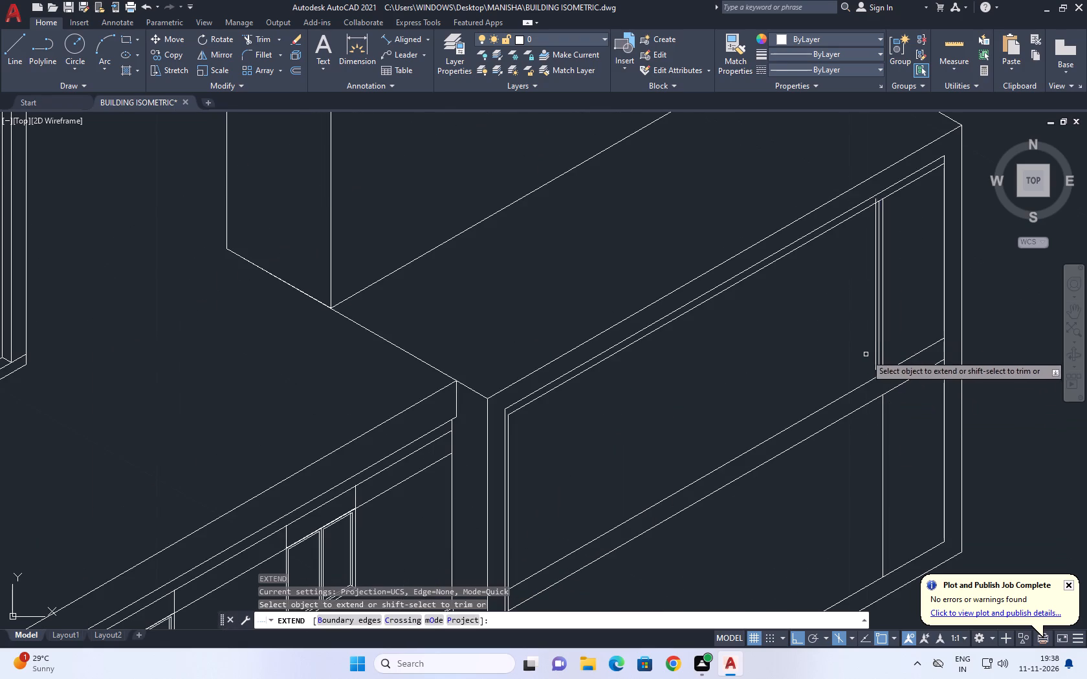
pyautogui.scroll(3, 871, 365)
pyautogui.click(897, 394)
pyautogui.scroll(-4, 875, 375)
pyautogui.press('Escape')
# Trim the newest vertical copy's top end where it sticks out above the inset frame's lower top line.
pyautogui.scroll(1, 890, 292)
pyautogui.moveTo(889, 286); pyautogui.dragTo(875, 442, button='middle')
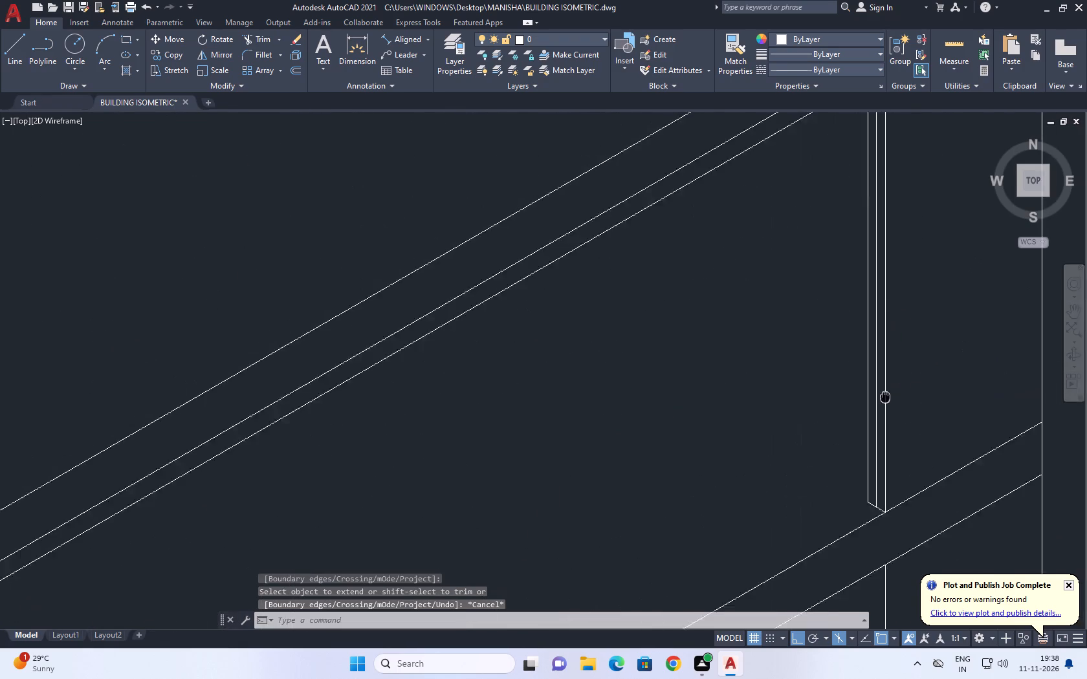
pyautogui.moveTo(875, 442); pyautogui.dragTo(842, 545, button='middle')
pyautogui.moveTo(857, 294); pyautogui.dragTo(858, 416, button='middle')
pyautogui.write('TR')
pyautogui.press('space')
pyautogui.scroll(2, 827, 400)
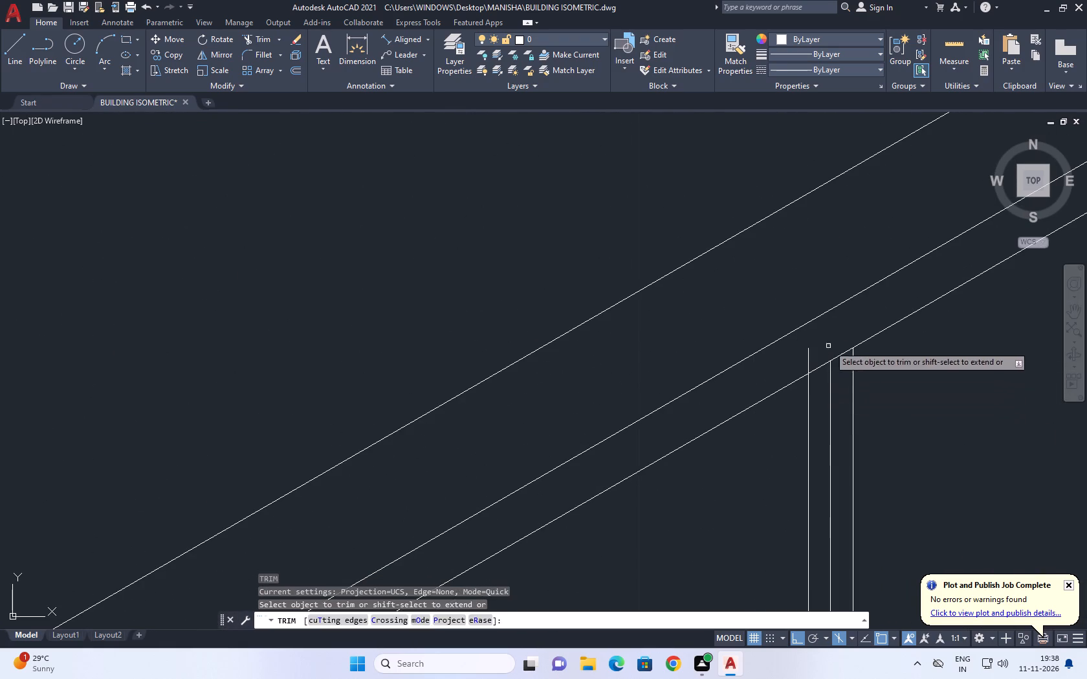
pyautogui.click(833, 334)
pyautogui.click(790, 370)
pyautogui.scroll(-3, 791, 353)
pyautogui.press('space')
# Draw a second vertical from the inset frame's lower top line down to just past the dividing band's upper line.
pyautogui.moveTo(801, 464); pyautogui.dragTo(812, 427, button='middle')
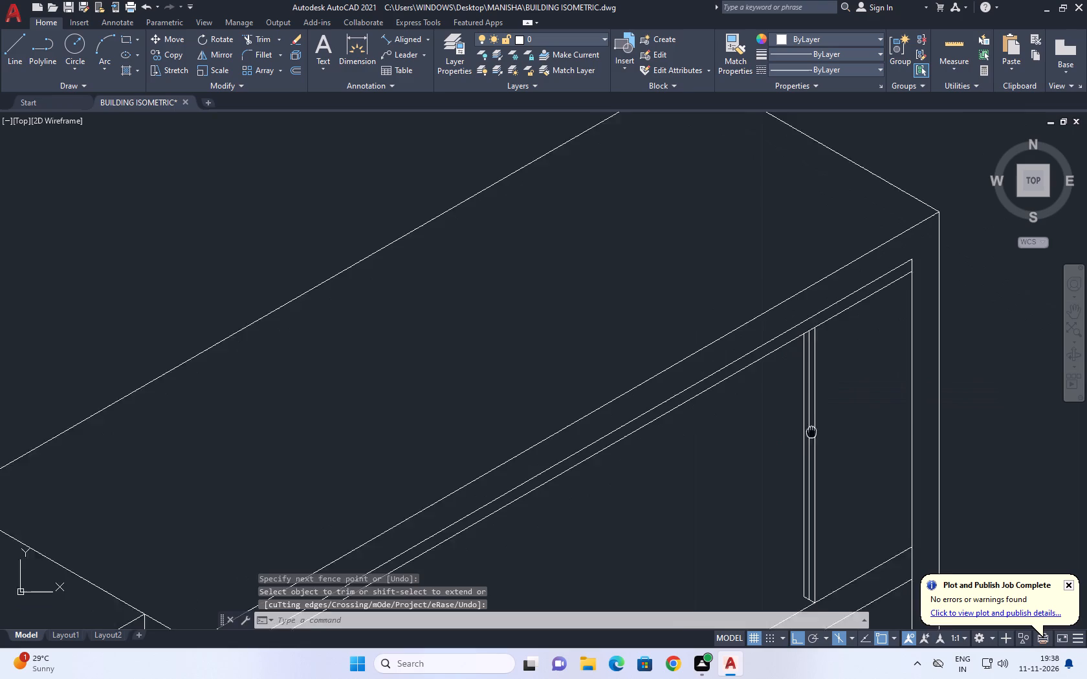
pyautogui.moveTo(812, 427); pyautogui.dragTo(831, 360, button='middle')
pyautogui.scroll(-2, 834, 366)
pyautogui.moveTo(818, 429); pyautogui.dragTo(848, 338, button='middle')
pyautogui.scroll(1, 866, 321)
pyautogui.write('L')
pyautogui.press('space')
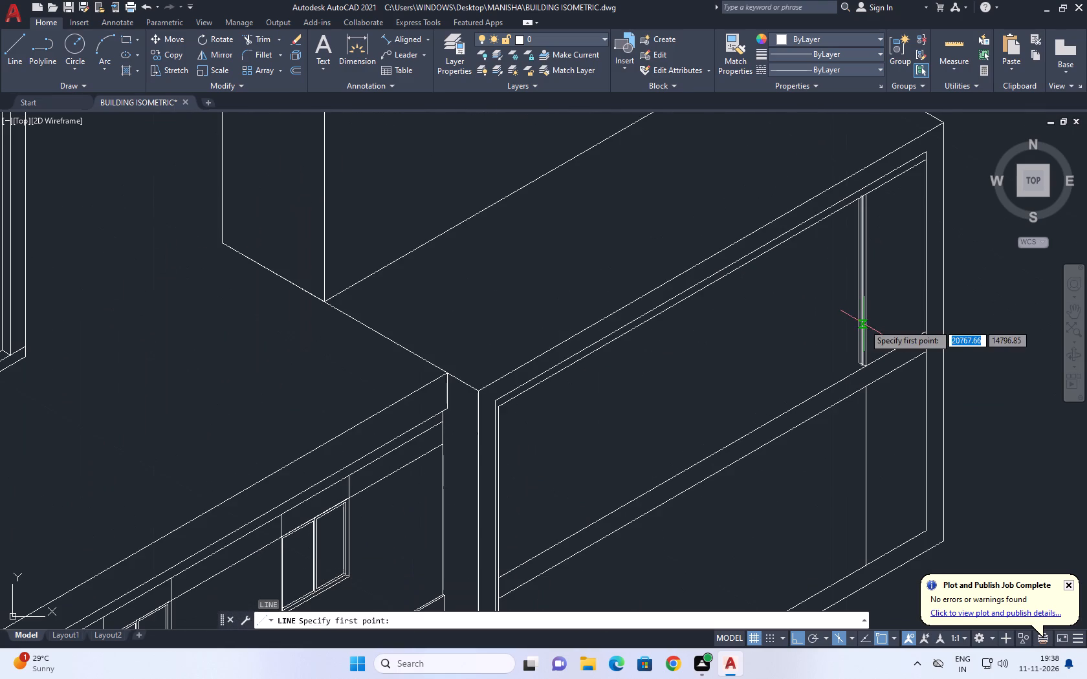
pyautogui.click(763, 260)
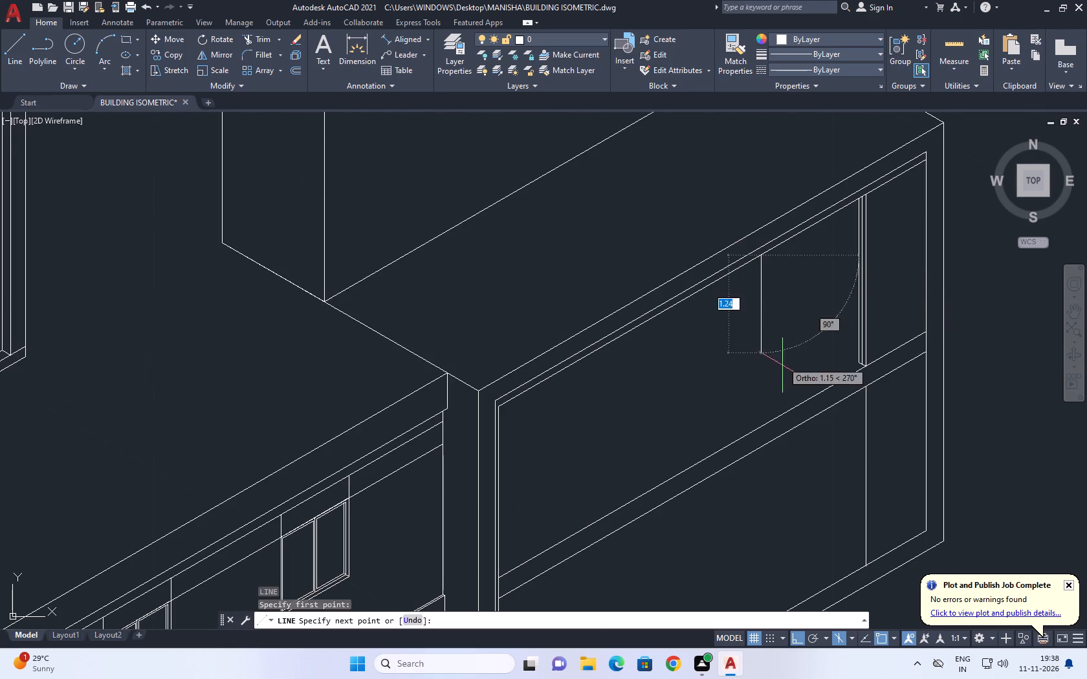
pyautogui.scroll(2, 786, 438)
pyautogui.click(719, 435)
pyautogui.press('space')
# Trim the second vertical's overhang below the dividing band's upper line.
pyautogui.moveTo(760, 371); pyautogui.dragTo(760, 422, button='middle')
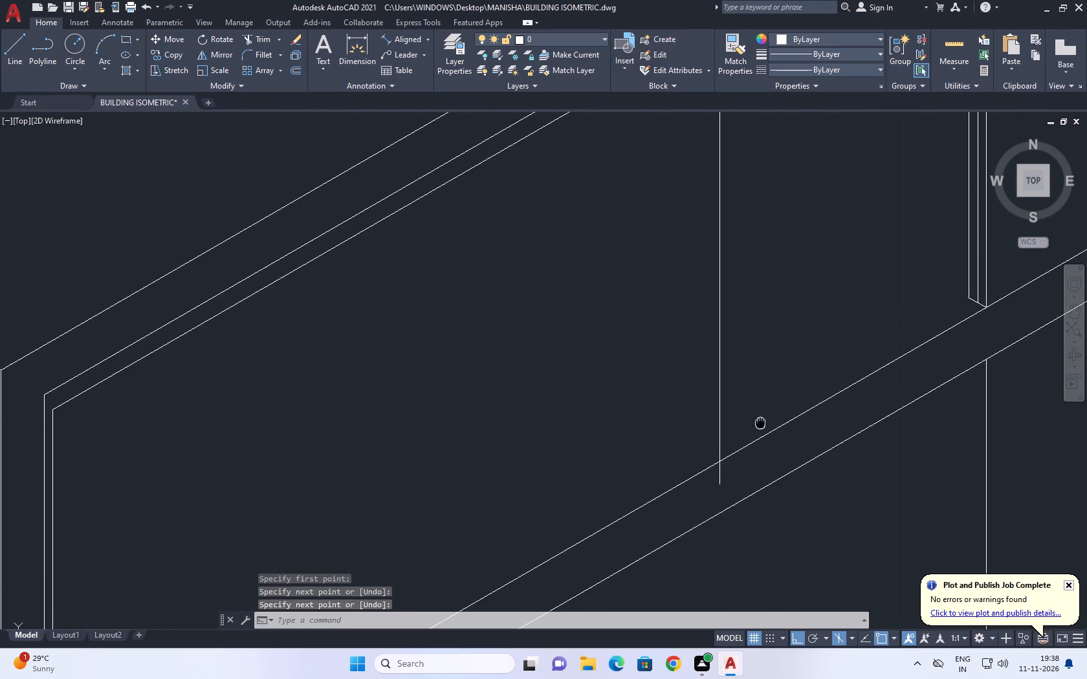
pyautogui.press('t')
pyautogui.press('r')
pyautogui.press('space')
pyautogui.click(734, 466)
pyautogui.click(713, 486)
pyautogui.press('space')
# Draw a line along the dividing band's upper edge from the second vertical's bottom to the first mullion's bottom.
pyautogui.scroll(-1, 751, 449)
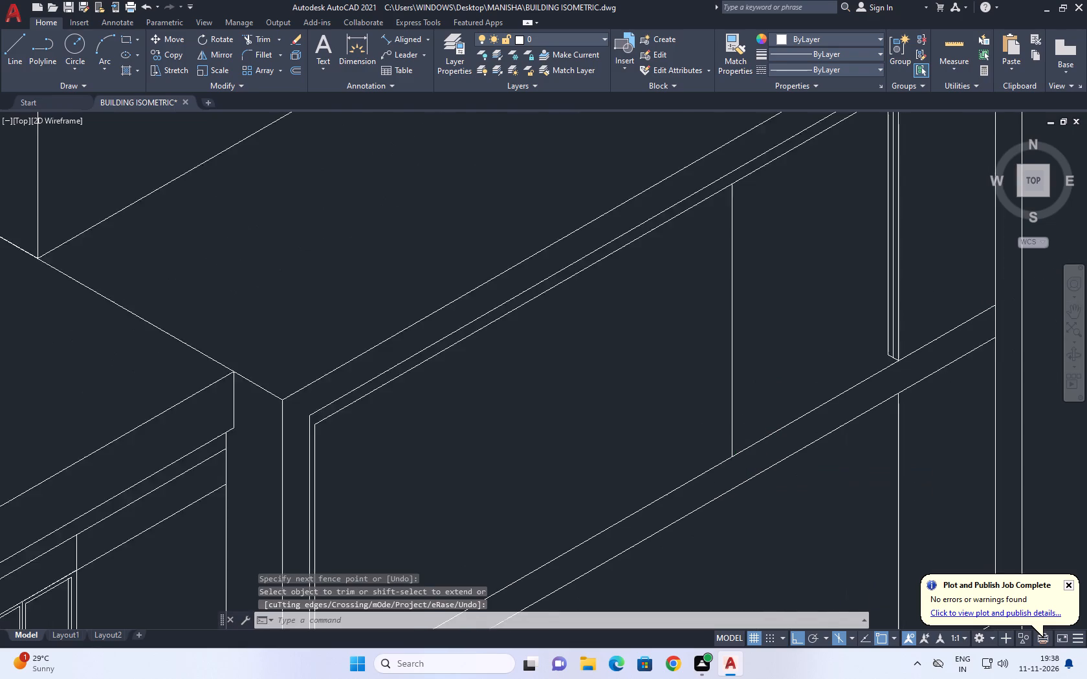
pyautogui.scroll(-1, 751, 449)
pyautogui.moveTo(765, 365); pyautogui.dragTo(766, 435, button='middle')
pyautogui.press('l')
pyautogui.press('space')
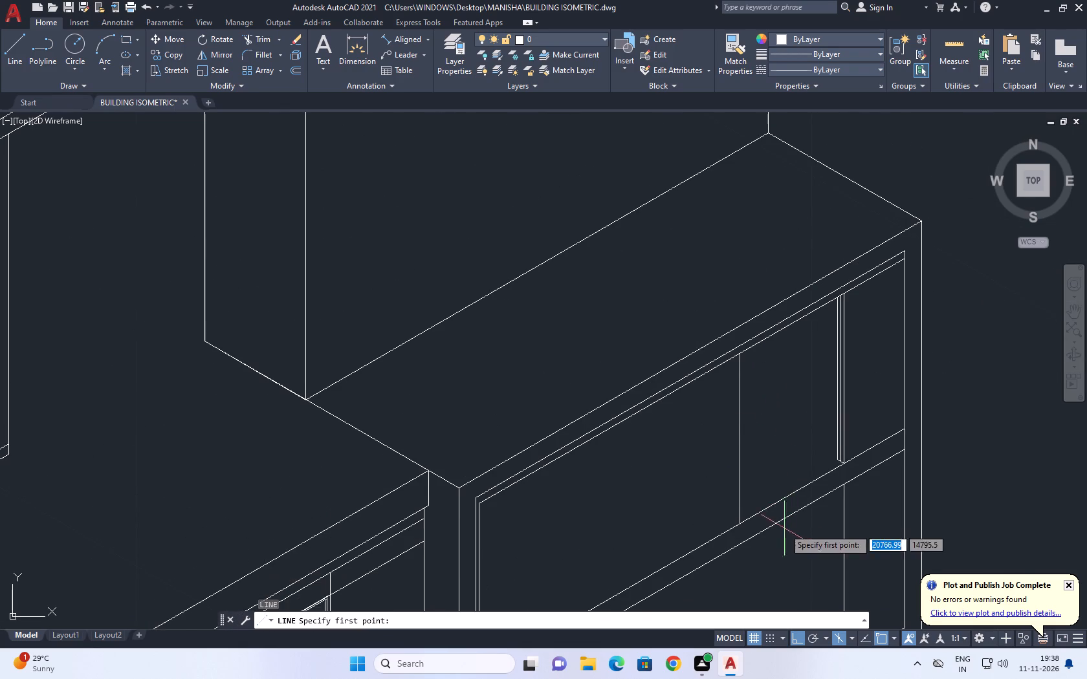
pyautogui.scroll(2, 745, 524)
pyautogui.click(729, 524)
pyautogui.moveTo(831, 477); pyautogui.dragTo(604, 506, button='middle')
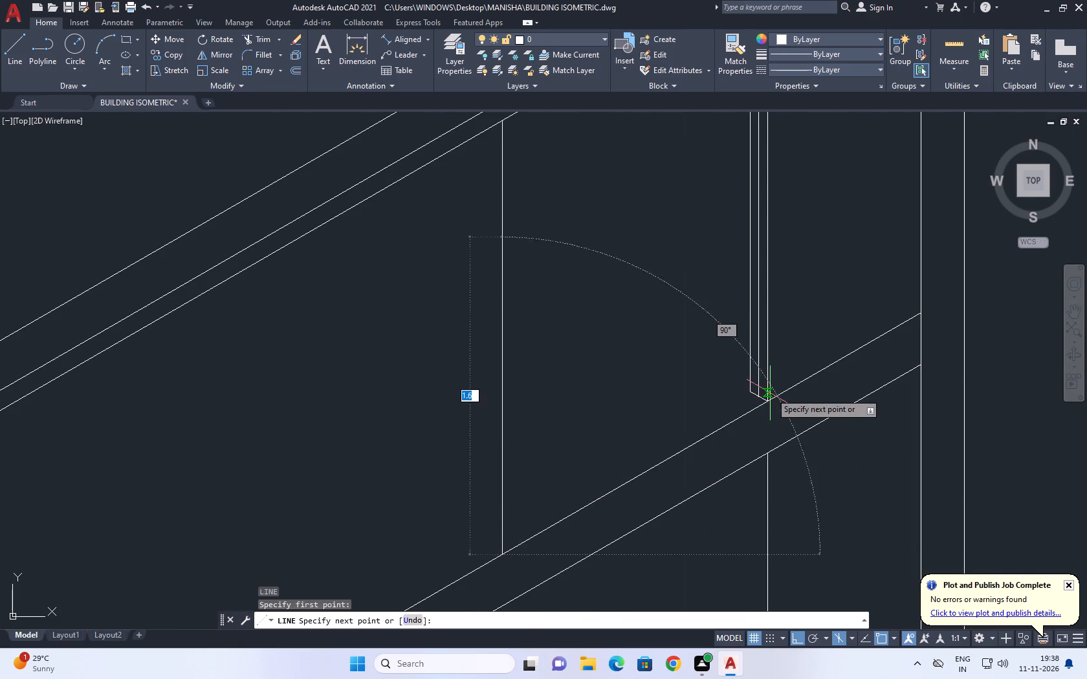
pyautogui.click(769, 402)
pyautogui.press('space')
# Move the new line along the band's upper edge 0.1 straight up.
pyautogui.click(728, 425)
pyautogui.moveTo(711, 407); pyautogui.dragTo(746, 454, button='middle')
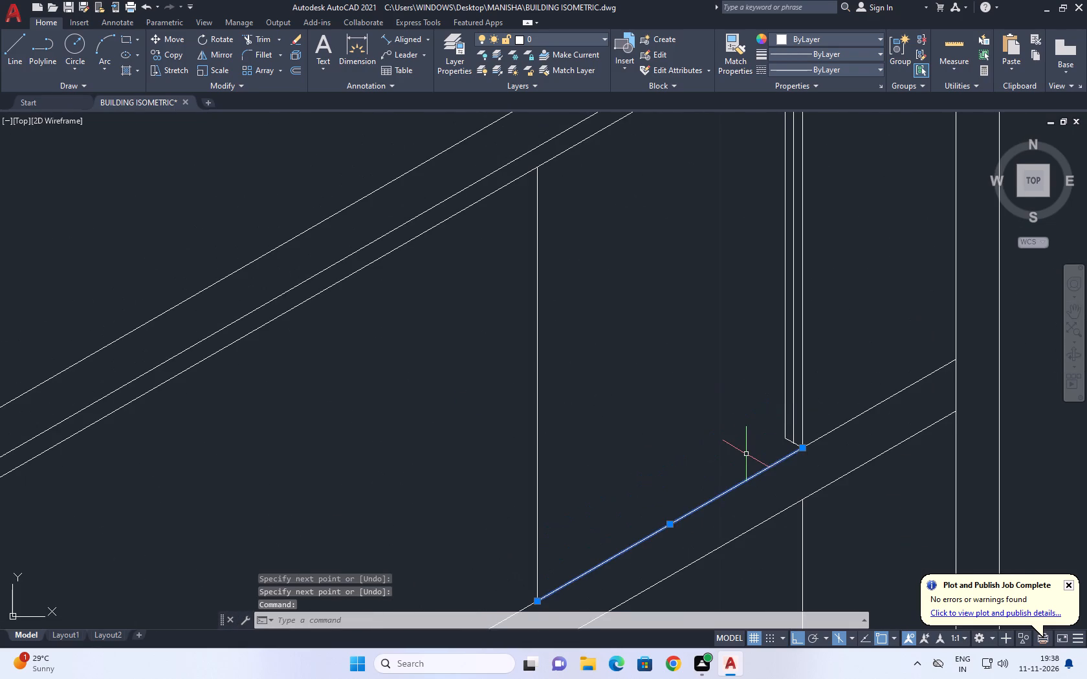
pyautogui.write('M')
pyautogui.press('space')
pyautogui.scroll(2, 747, 457)
pyautogui.click(747, 473)
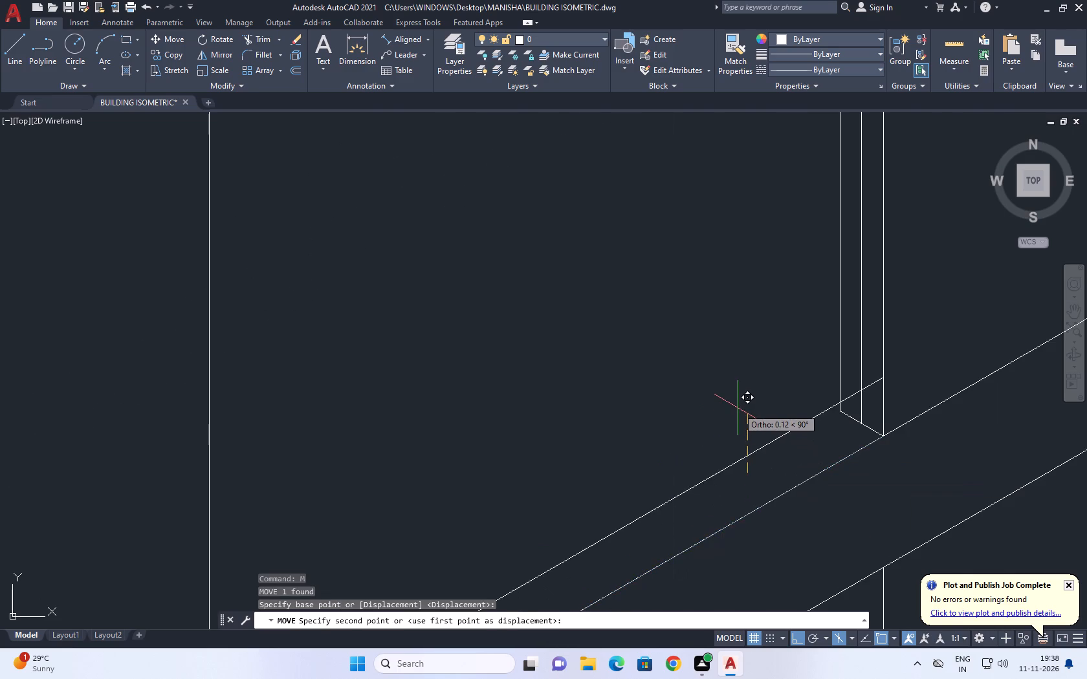
pyautogui.scroll(-1, 737, 405)
pyautogui.write('0.1')
pyautogui.press('BackSpace')
pyautogui.press('BackSpace')
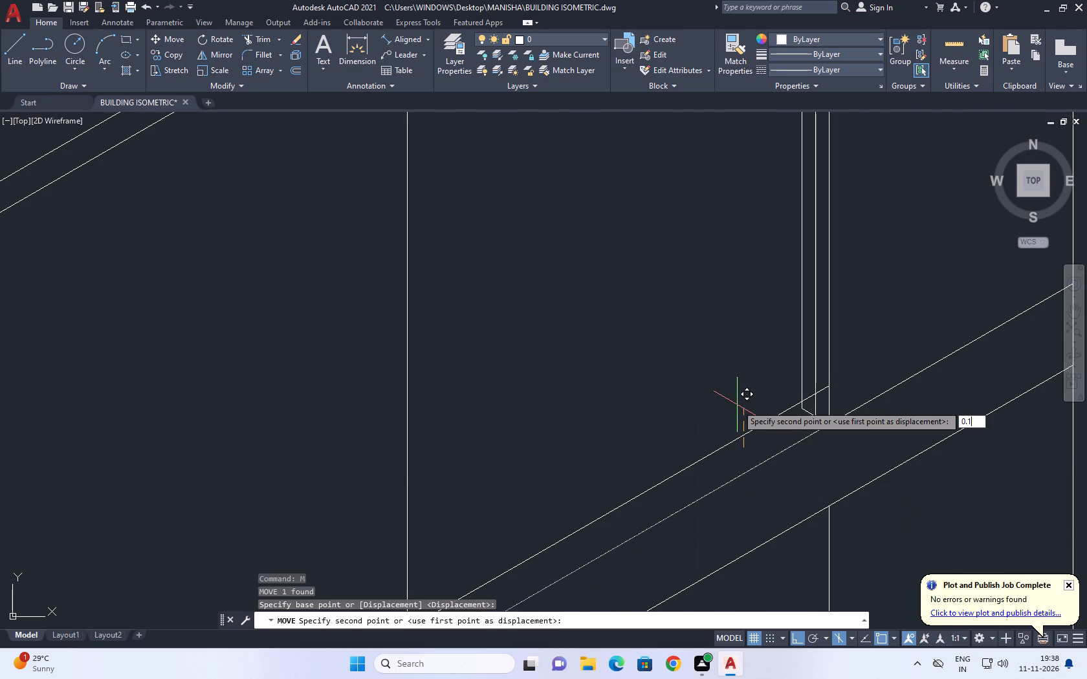
pyautogui.press('Return')
pyautogui.press('Escape')
# Trim the raised line's pieces that run past the innermost line of the three-line mullion.
pyautogui.scroll(4, 807, 419)
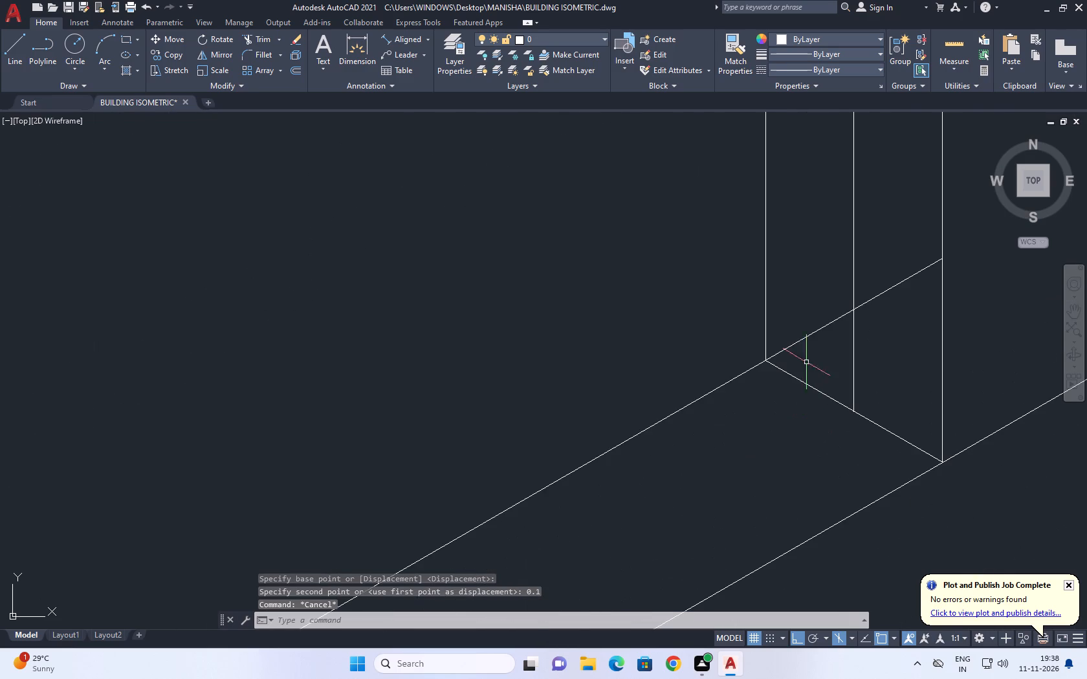
pyautogui.moveTo(812, 343); pyautogui.dragTo(818, 329, button='middle')
pyautogui.press('t')
pyautogui.press('r')
pyautogui.press('space')
pyautogui.click(844, 337)
pyautogui.click(815, 286)
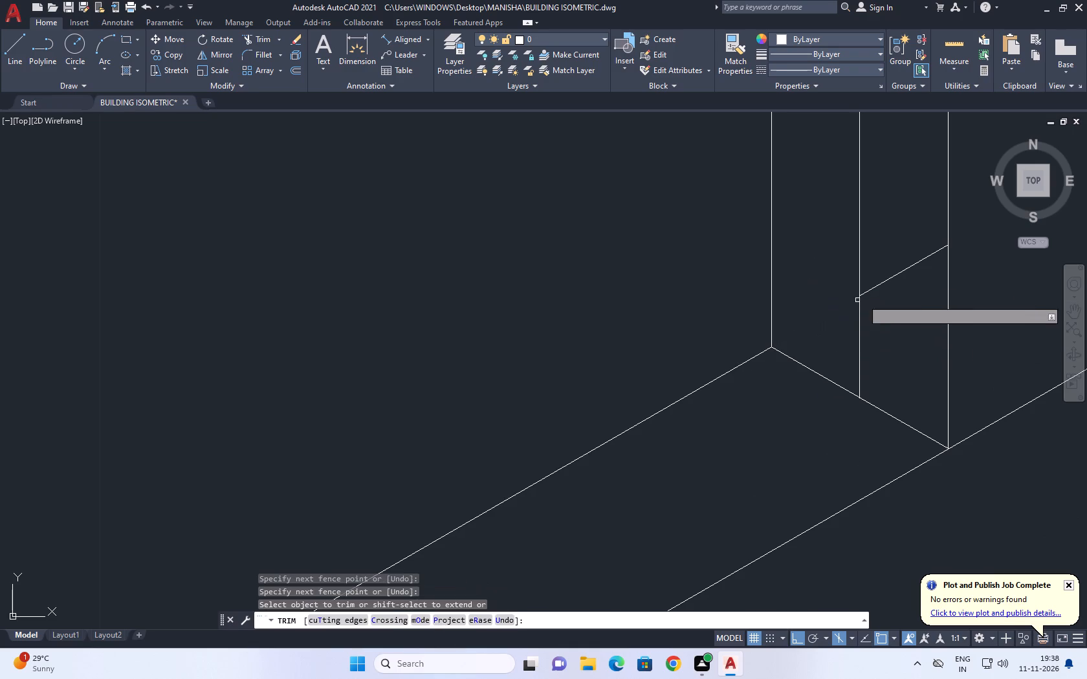
pyautogui.click(875, 288)
pyautogui.scroll(-4, 890, 272)
pyautogui.press('space')
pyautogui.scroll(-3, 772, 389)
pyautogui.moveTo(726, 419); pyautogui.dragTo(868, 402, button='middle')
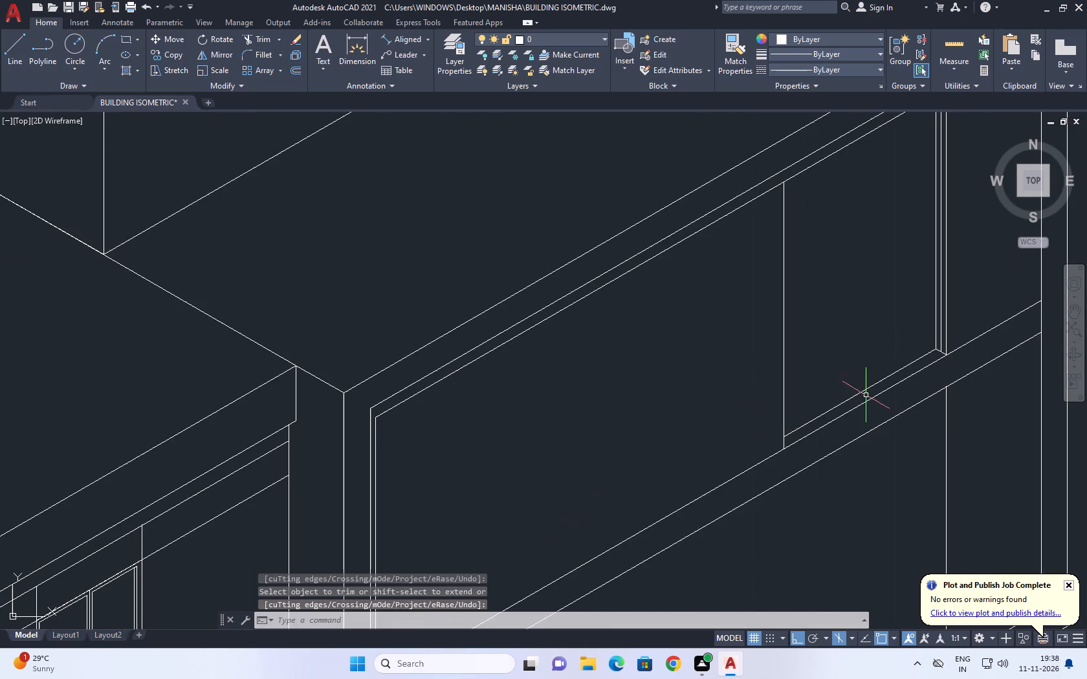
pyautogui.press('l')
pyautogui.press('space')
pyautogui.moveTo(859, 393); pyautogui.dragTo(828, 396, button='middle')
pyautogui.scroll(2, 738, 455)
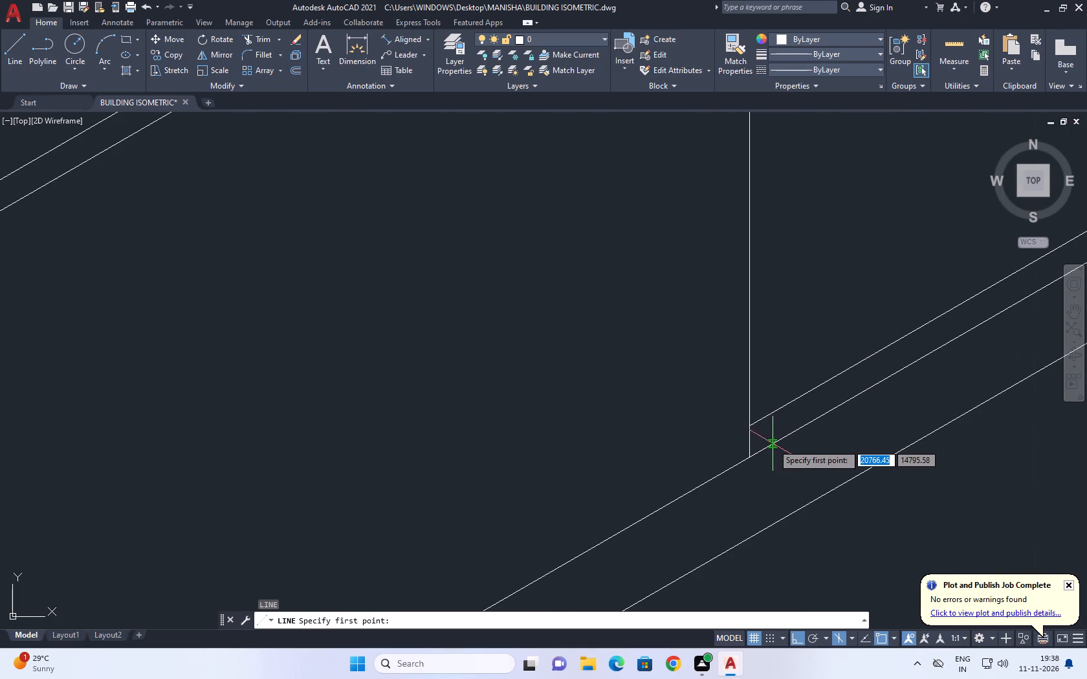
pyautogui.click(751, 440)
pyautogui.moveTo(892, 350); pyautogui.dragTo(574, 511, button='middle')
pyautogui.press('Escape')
# Draw a top-isoplane line from the mullion's middle line bottom end, parallel to the band, to just past the second vertical.
pyautogui.scroll(1, 853, 384)
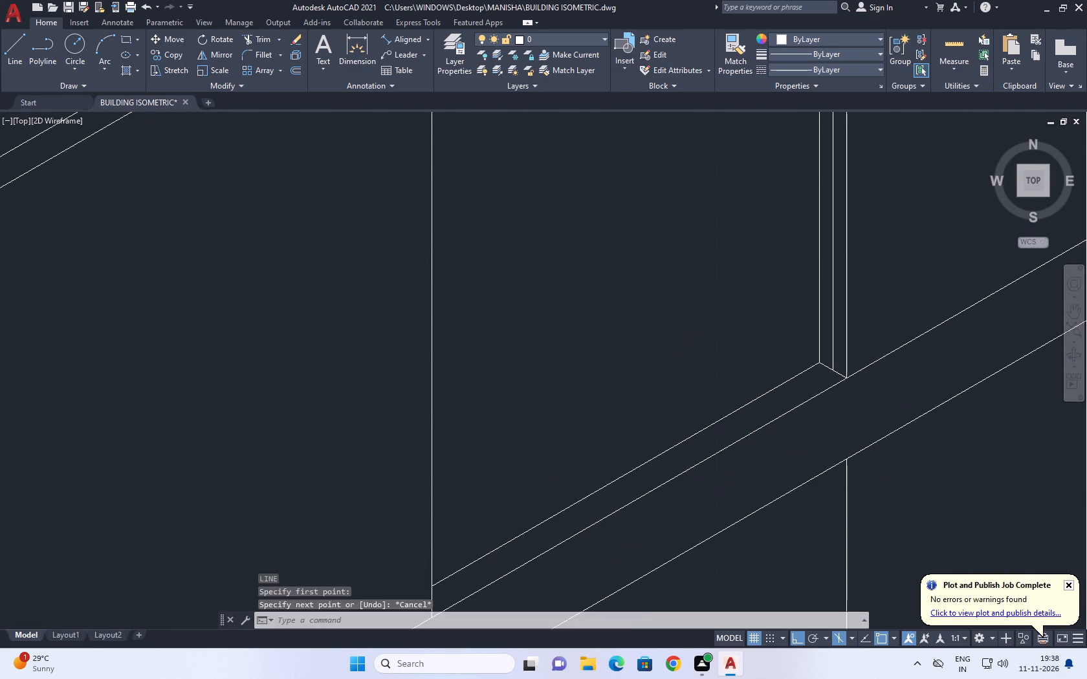
pyautogui.press('space')
pyautogui.click(820, 364)
pyautogui.scroll(-4, 811, 356)
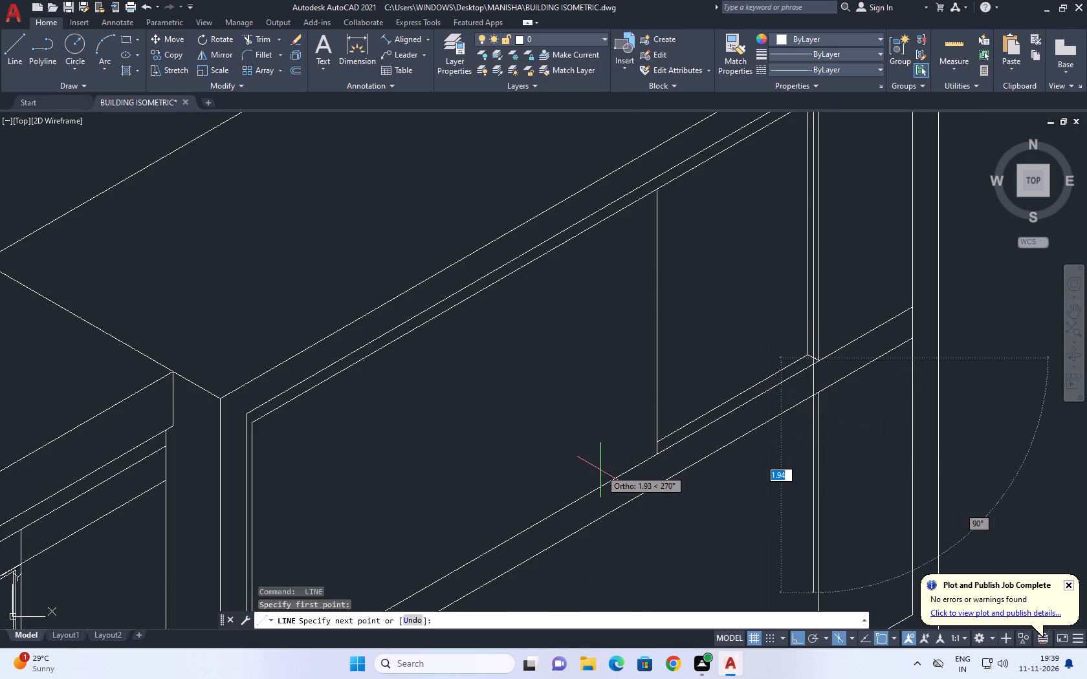
pyautogui.press('F5')
pyautogui.scroll(3, 600, 470)
pyautogui.click(635, 440)
pyautogui.press('Escape')
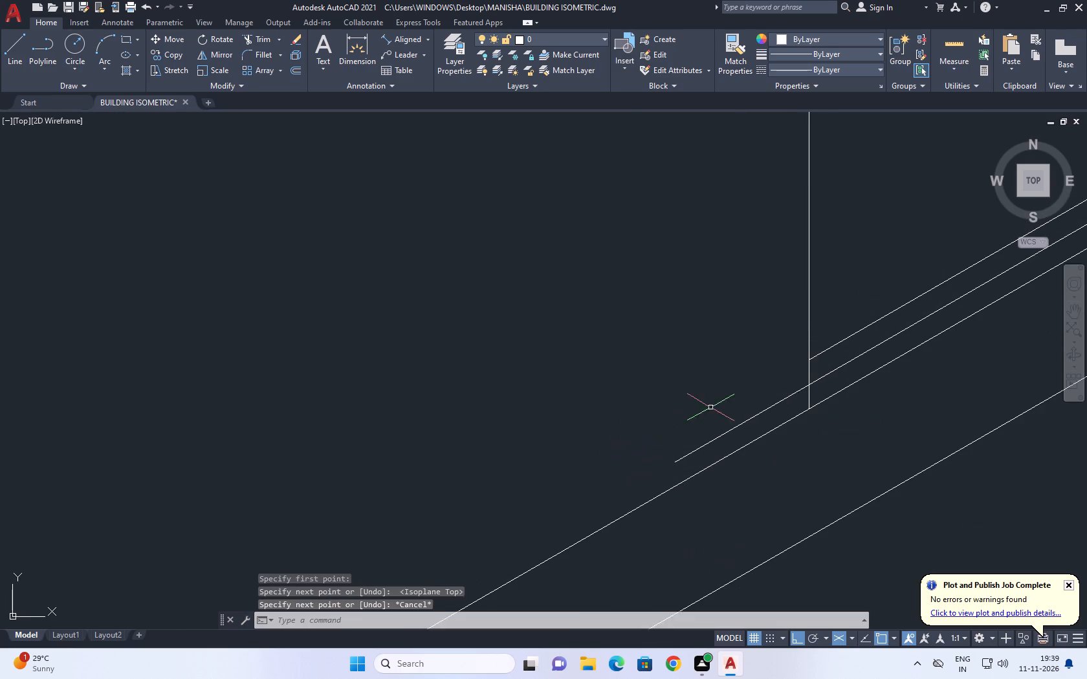
# Trim the new sill line's overhang beyond the second vertical.
pyautogui.moveTo(721, 393); pyautogui.dragTo(641, 387, button='middle')
pyautogui.write('TR')
pyautogui.press('space')
pyautogui.click(670, 417)
pyautogui.click(653, 386)
pyautogui.press('space')
pyautogui.scroll(-7, 642, 419)
# Draw a line along the frame's lower top line from the second vertical's top to the mullion's innermost line.
pyautogui.moveTo(680, 366); pyautogui.dragTo(681, 407, button='middle')
pyautogui.scroll(3, 674, 407)
pyautogui.moveTo(669, 387); pyautogui.dragTo(672, 411, button='middle')
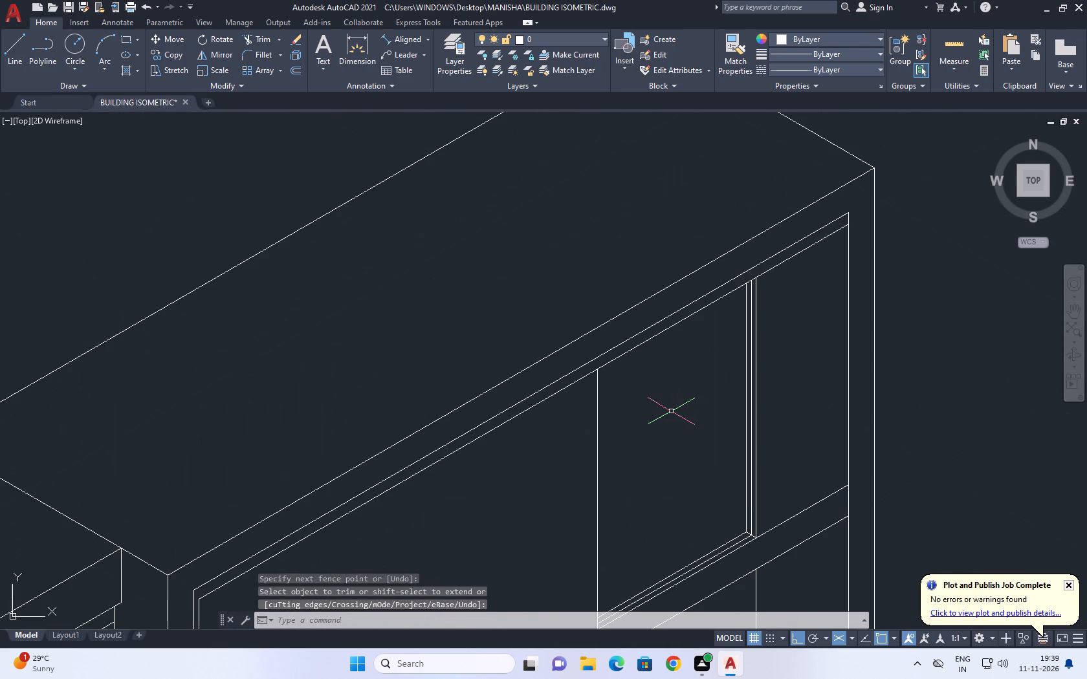
pyautogui.write('L')
pyautogui.press('space')
pyautogui.moveTo(681, 388); pyautogui.dragTo(686, 478, button='middle')
pyautogui.scroll(1, 635, 438)
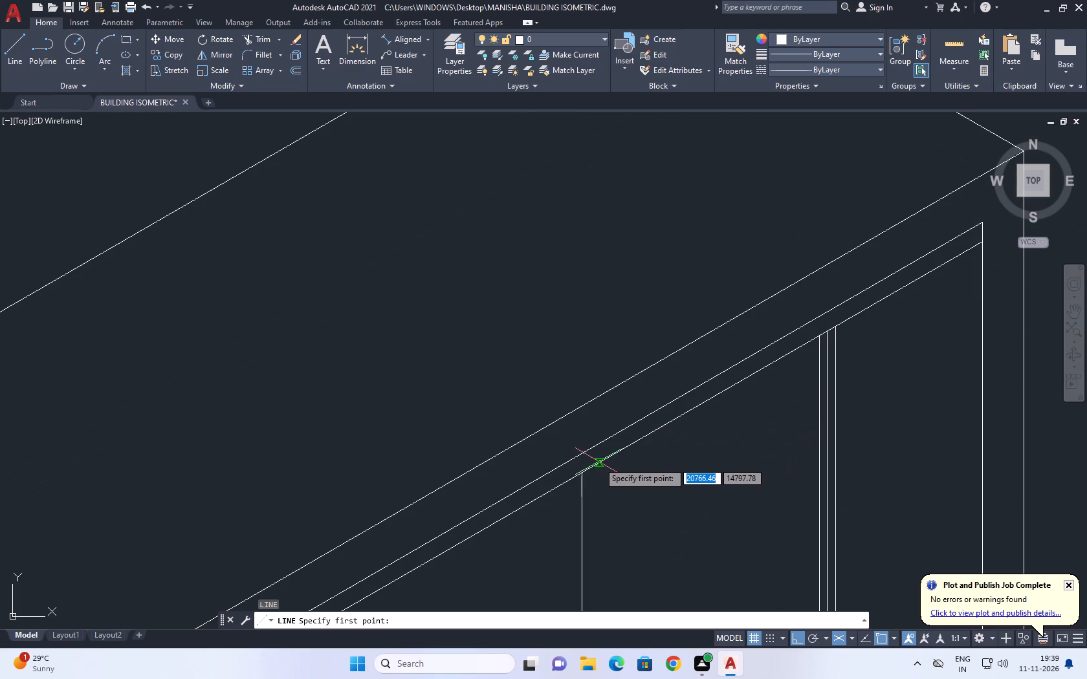
pyautogui.click(582, 471)
pyautogui.scroll(2, 845, 338)
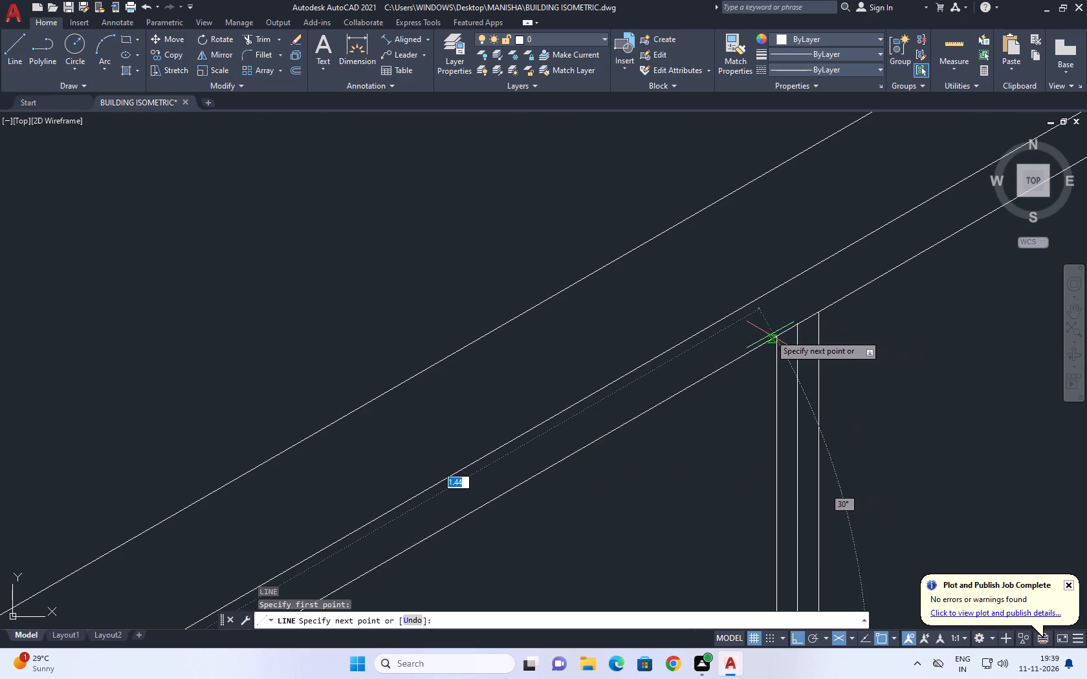
pyautogui.click(776, 338)
pyautogui.press('Escape')
# Move the new top line 0.025 straight down on the right isoplane.
pyautogui.click(760, 345)
pyautogui.moveTo(753, 380); pyautogui.dragTo(787, 298, button='middle')
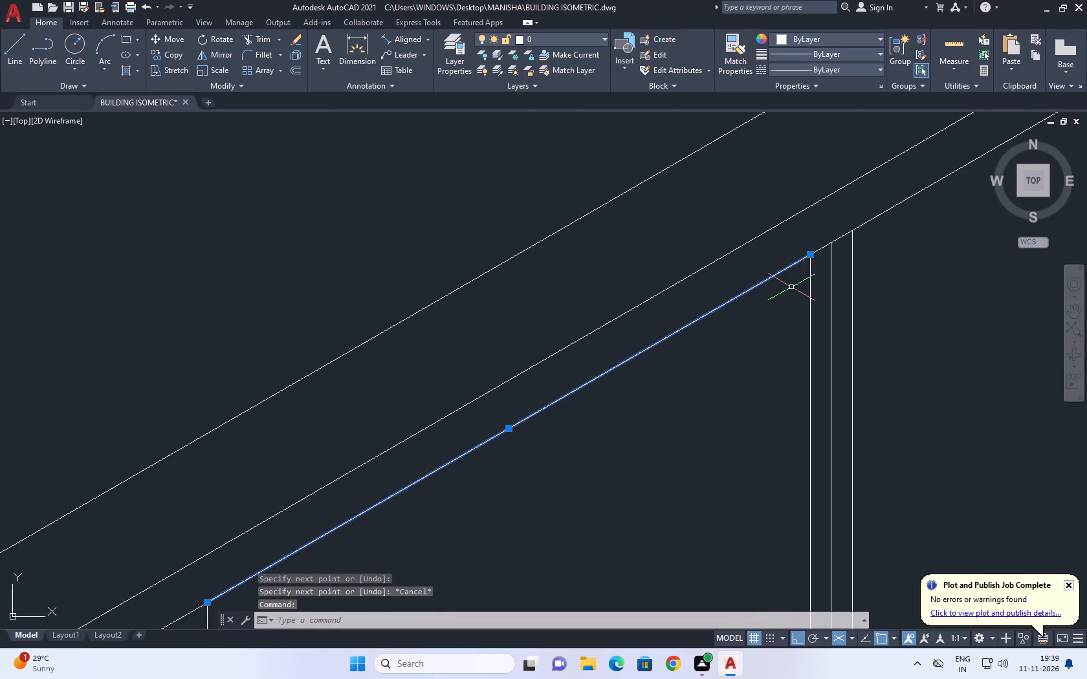
pyautogui.press('m')
pyautogui.press('space')
pyautogui.click(780, 308)
pyautogui.scroll(-3, 782, 354)
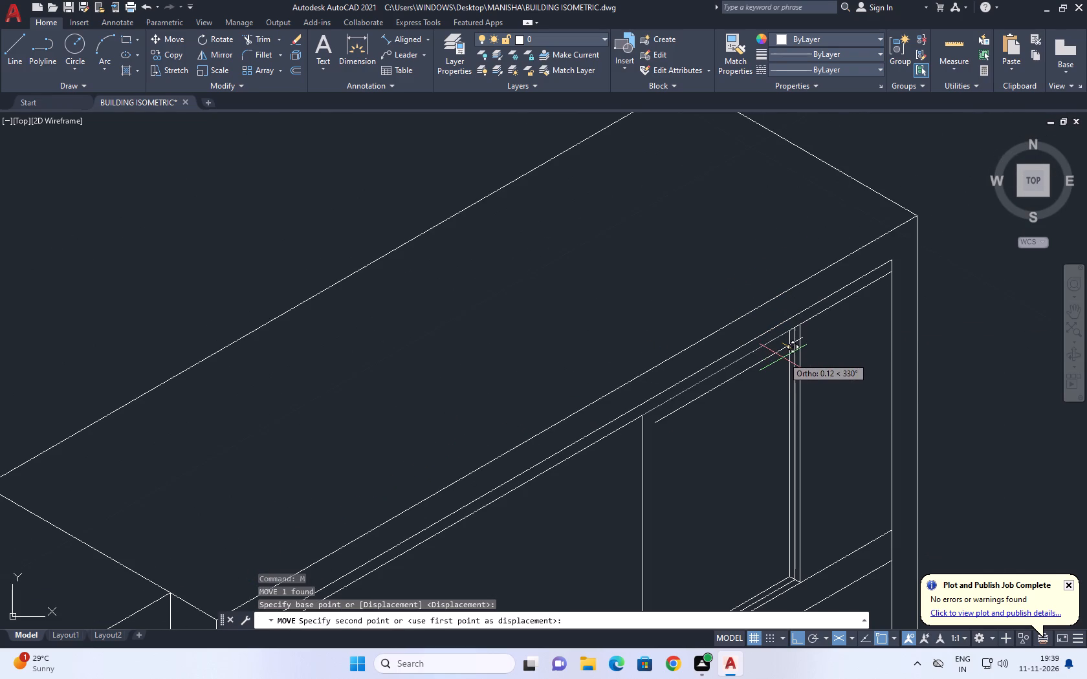
pyautogui.press('F5')
pyautogui.scroll(1, 758, 374)
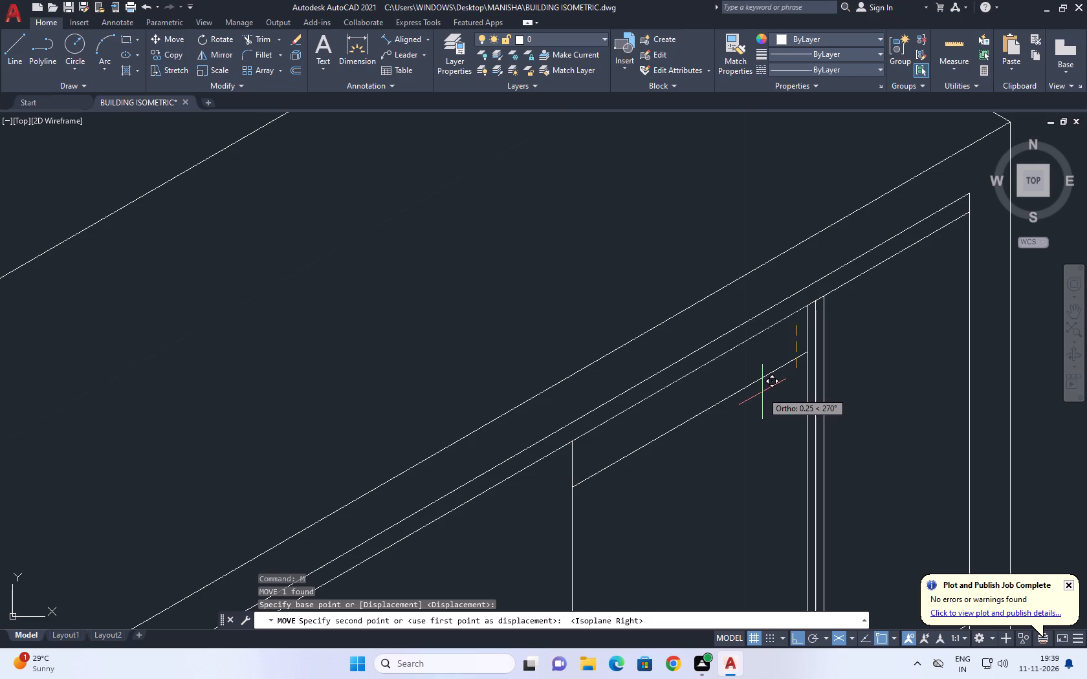
pyautogui.write('0.')
pyautogui.write('025')
pyautogui.press('Return')
# Copy the second vertical 0.05 along the right isoplane toward the three-line mullion.
pyautogui.moveTo(769, 384); pyautogui.dragTo(804, 299, button='middle')
pyautogui.moveTo(673, 496); pyautogui.dragTo(762, 282, button='middle')
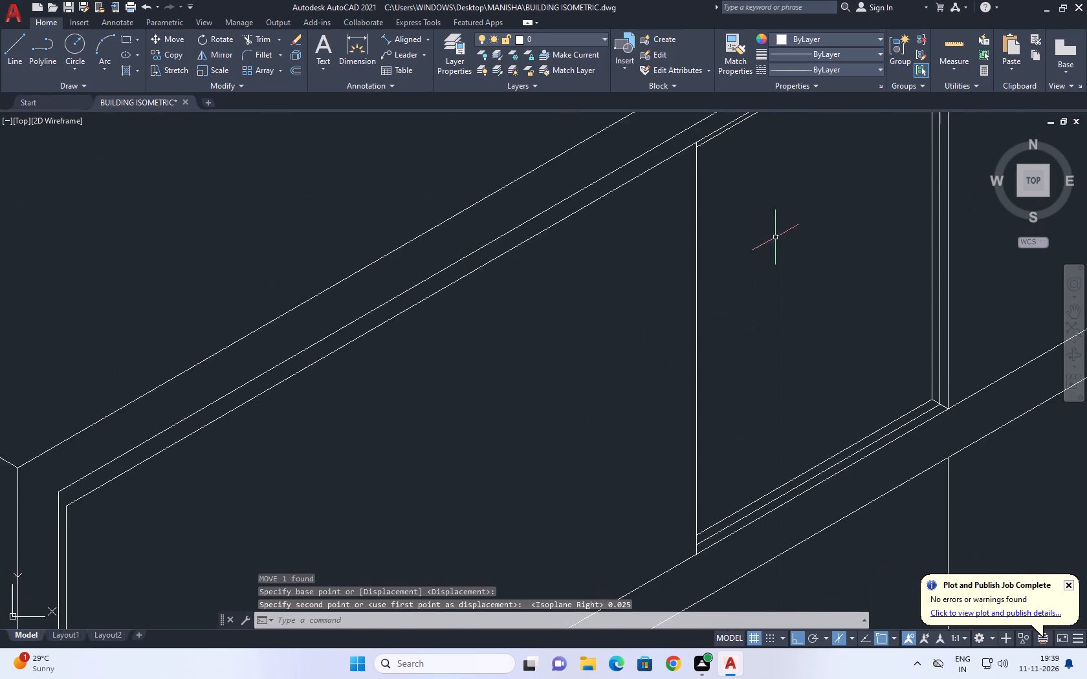
pyautogui.scroll(-1, 776, 249)
pyautogui.moveTo(744, 313); pyautogui.dragTo(731, 318)
pyautogui.moveTo(668, 336); pyautogui.dragTo(659, 340)
pyautogui.moveTo(733, 319); pyautogui.dragTo(720, 354, button='middle')
pyautogui.press('c')
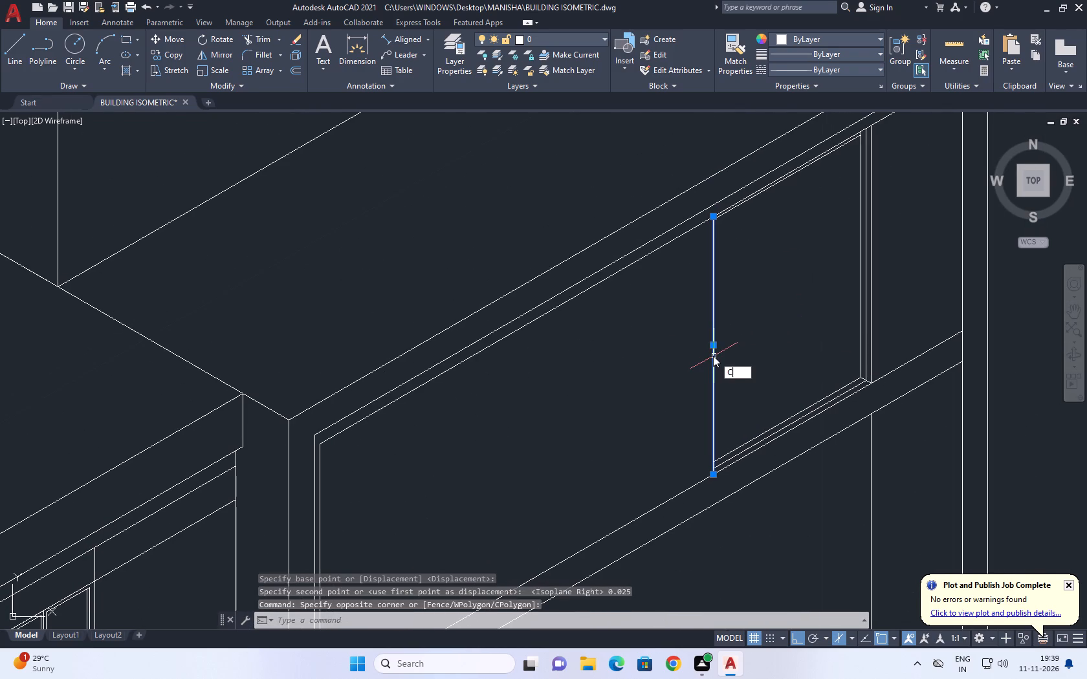
pyautogui.write('O')
pyautogui.press('space')
pyautogui.scroll(2, 712, 360)
pyautogui.click(712, 360)
pyautogui.write('0.05')
pyautogui.press('Return')
pyautogui.scroll(-3, 807, 361)
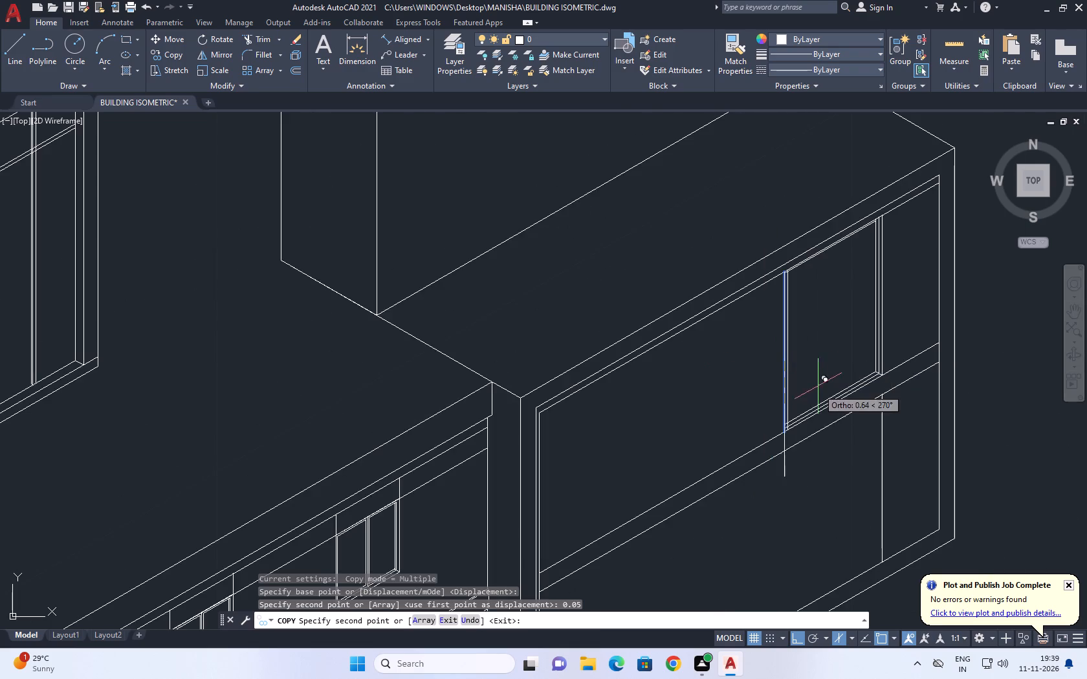
pyautogui.press('Escape')
# Trim away the two sill line segments between the second vertical and its new copy.
pyautogui.scroll(2, 779, 427)
pyautogui.moveTo(813, 443); pyautogui.dragTo(751, 443, button='middle')
pyautogui.press('t')
pyautogui.press('r')
pyautogui.press('space')
pyautogui.scroll(2, 744, 449)
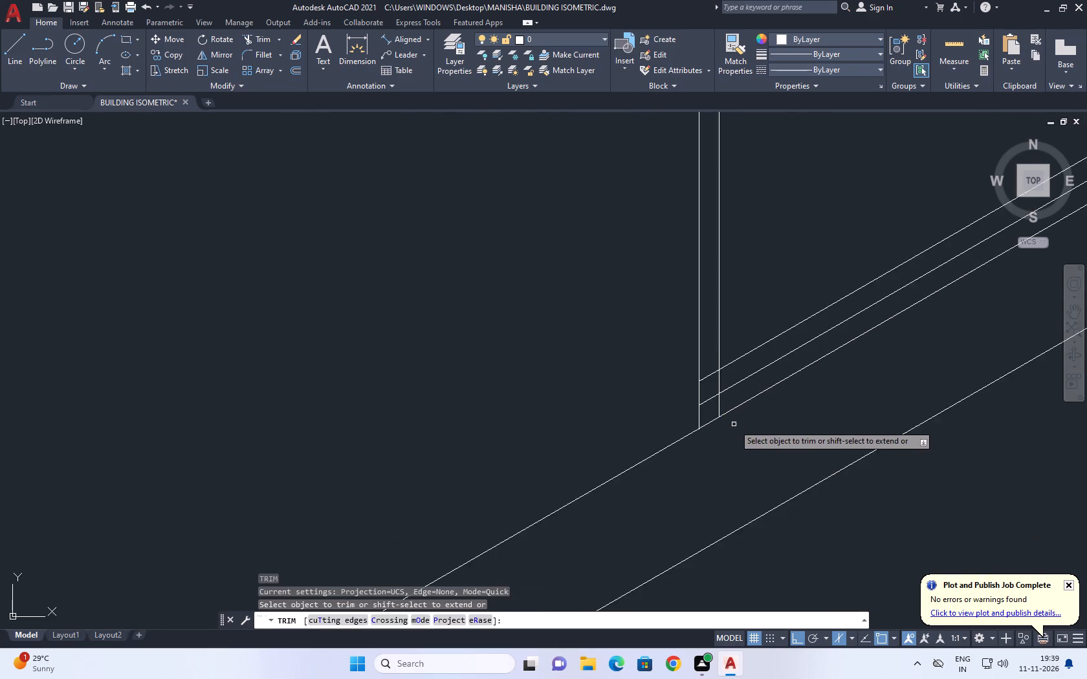
pyautogui.scroll(4, 732, 422)
pyautogui.click(658, 296)
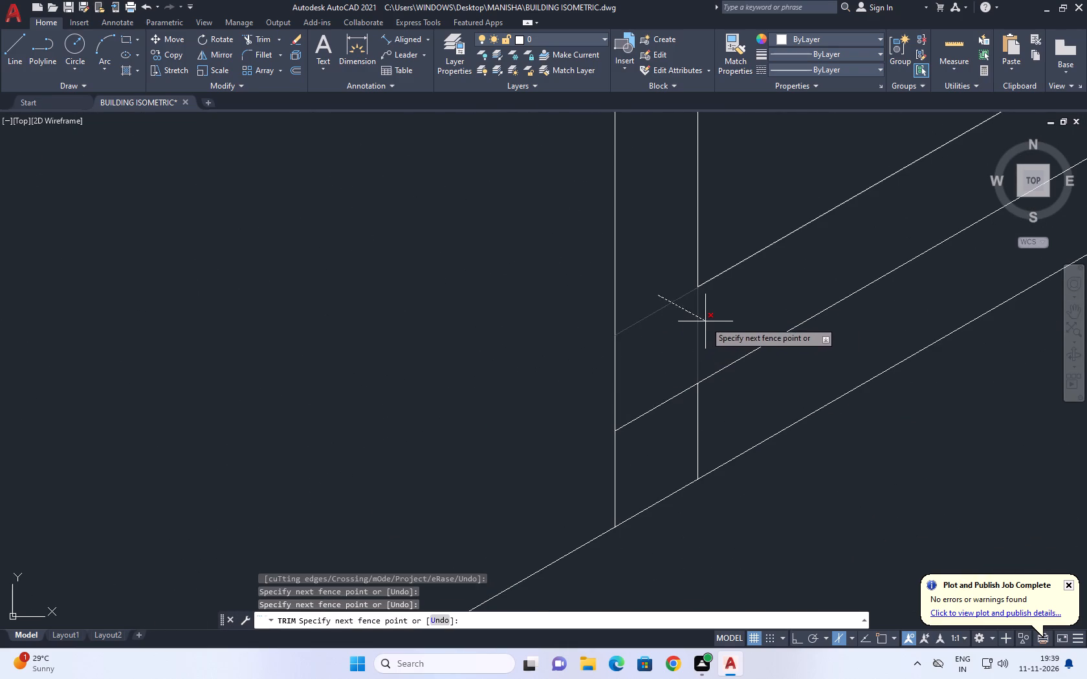
pyautogui.click(657, 328)
pyautogui.moveTo(670, 385); pyautogui.dragTo(672, 392)
pyautogui.click(677, 420)
pyautogui.scroll(-7, 699, 404)
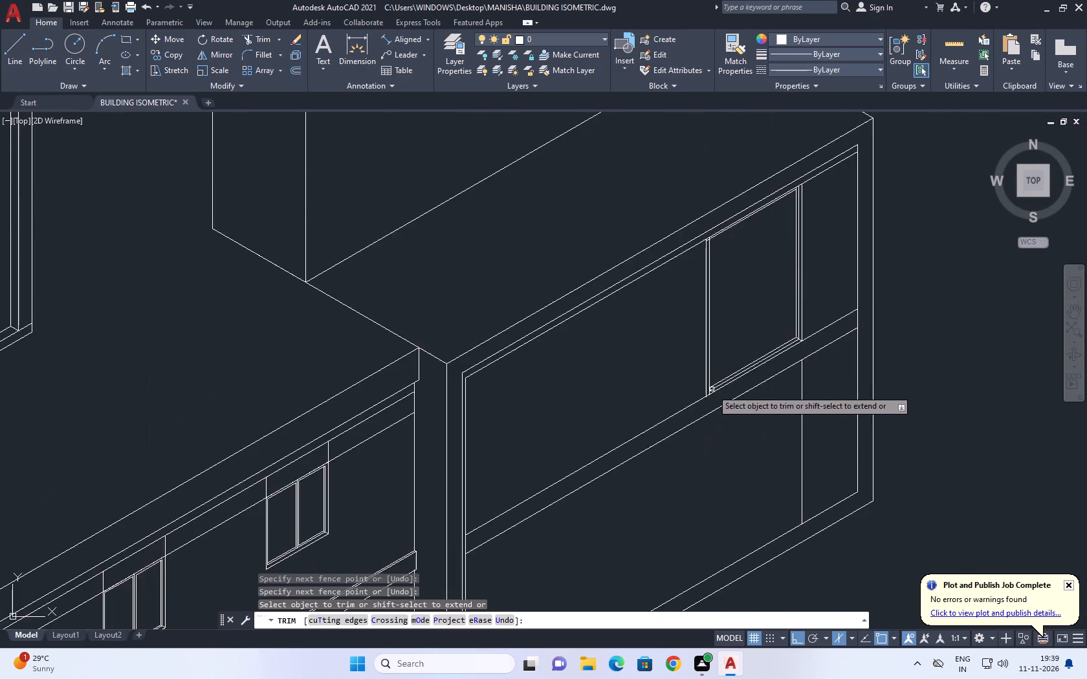
# Trim the lowered top line's segment between the second vertical and its copy.
pyautogui.moveTo(769, 242); pyautogui.dragTo(771, 296, button='middle')
pyautogui.scroll(3, 727, 297)
pyautogui.scroll(3, 668, 272)
pyautogui.moveTo(672, 282); pyautogui.dragTo(674, 289)
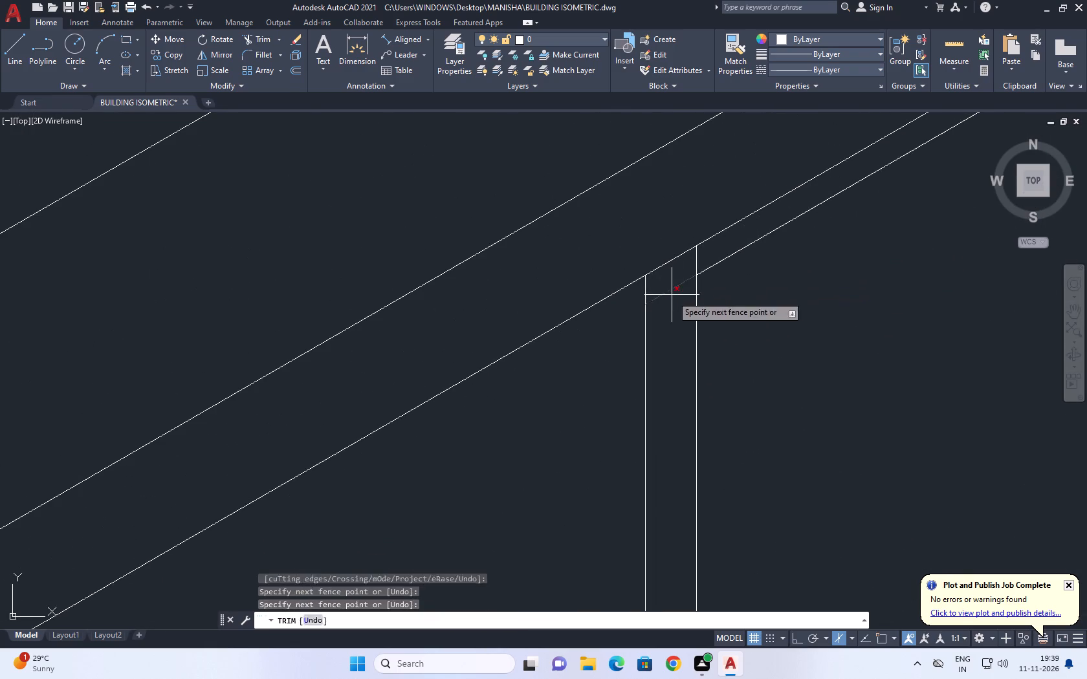
pyautogui.moveTo(671, 300); pyautogui.dragTo(670, 308)
pyautogui.scroll(-6, 687, 274)
pyautogui.press('Escape')
# Move the two sill lines and their short corner diagonal straight up, partway along the three-line mullion.
pyautogui.moveTo(793, 423); pyautogui.dragTo(789, 384, button='middle')
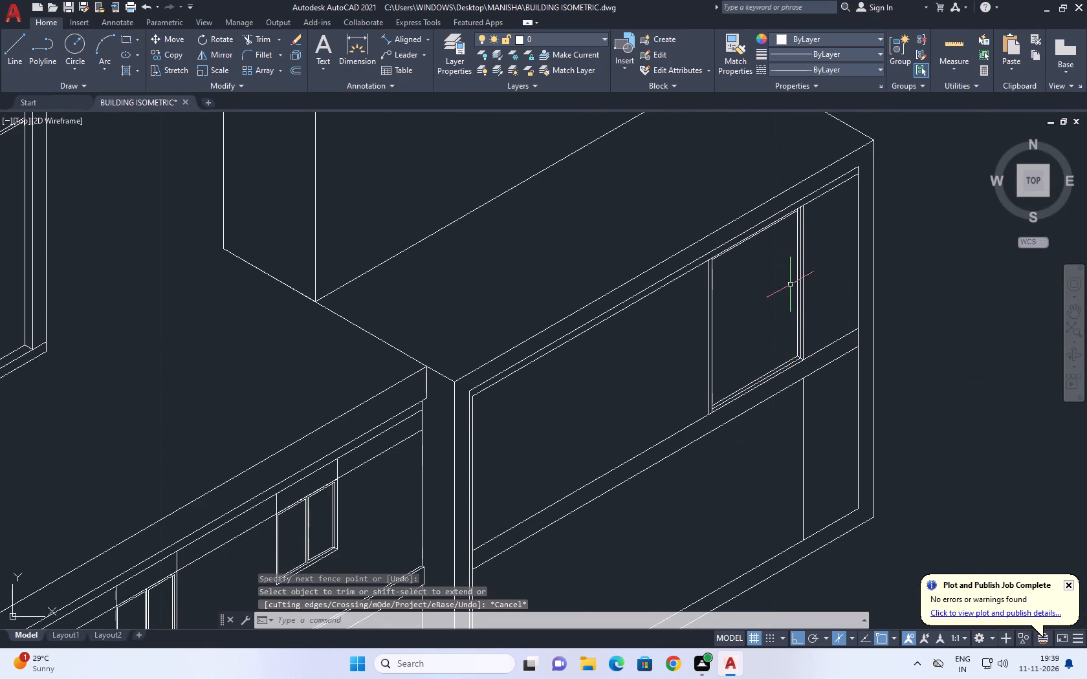
pyautogui.moveTo(808, 212); pyautogui.dragTo(808, 235, button='middle')
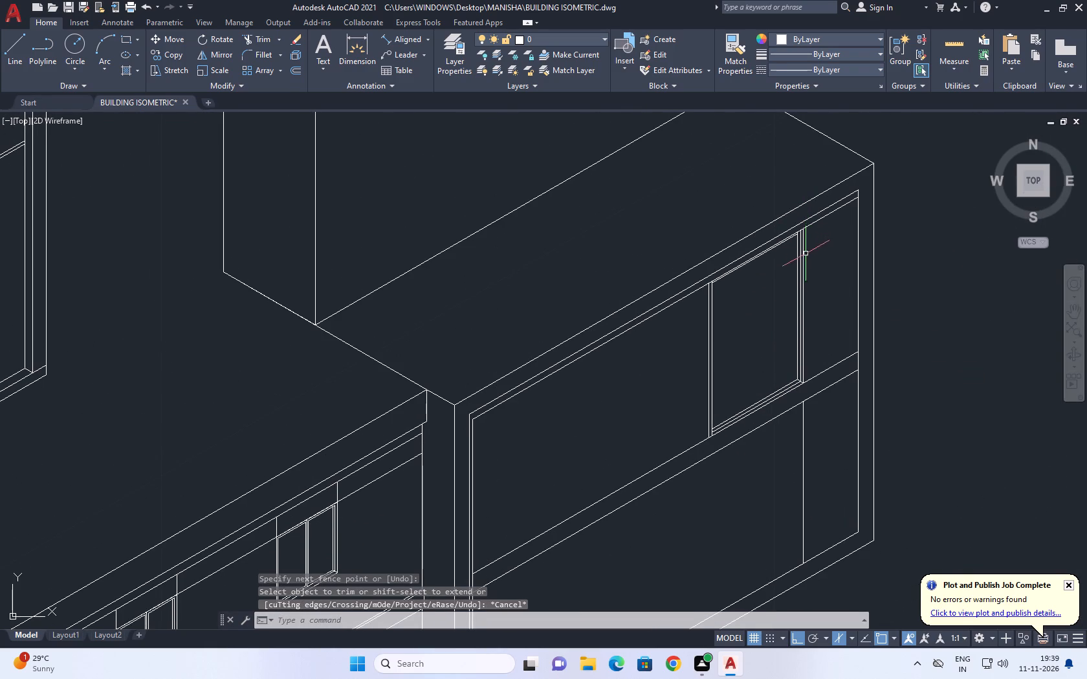
pyautogui.scroll(-1, 844, 354)
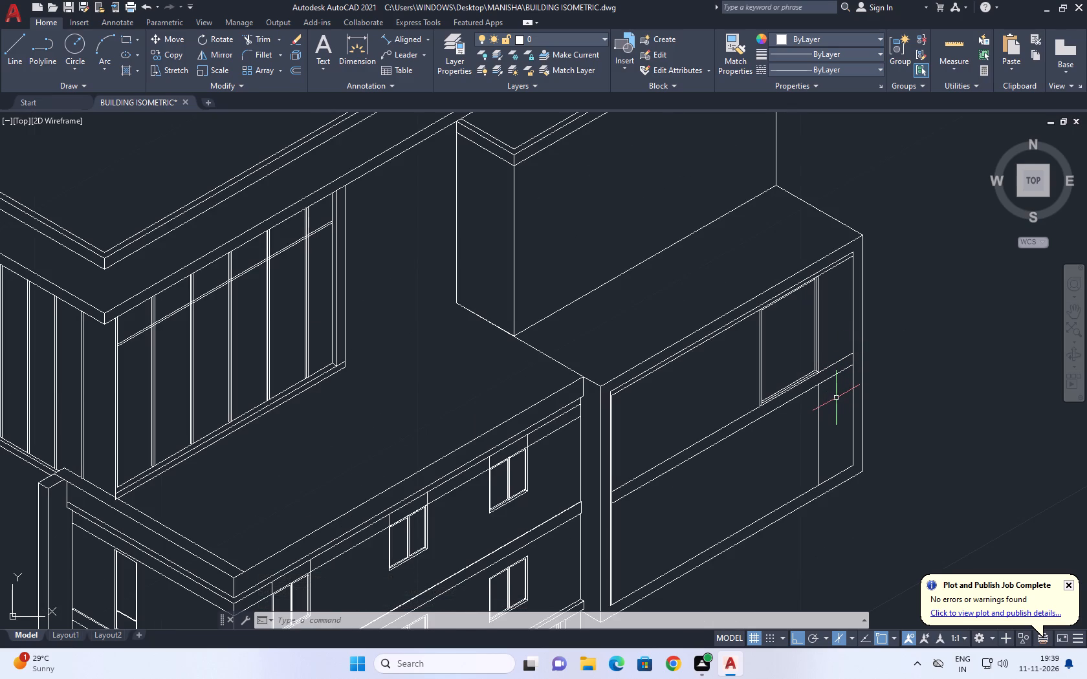
pyautogui.scroll(1, 811, 376)
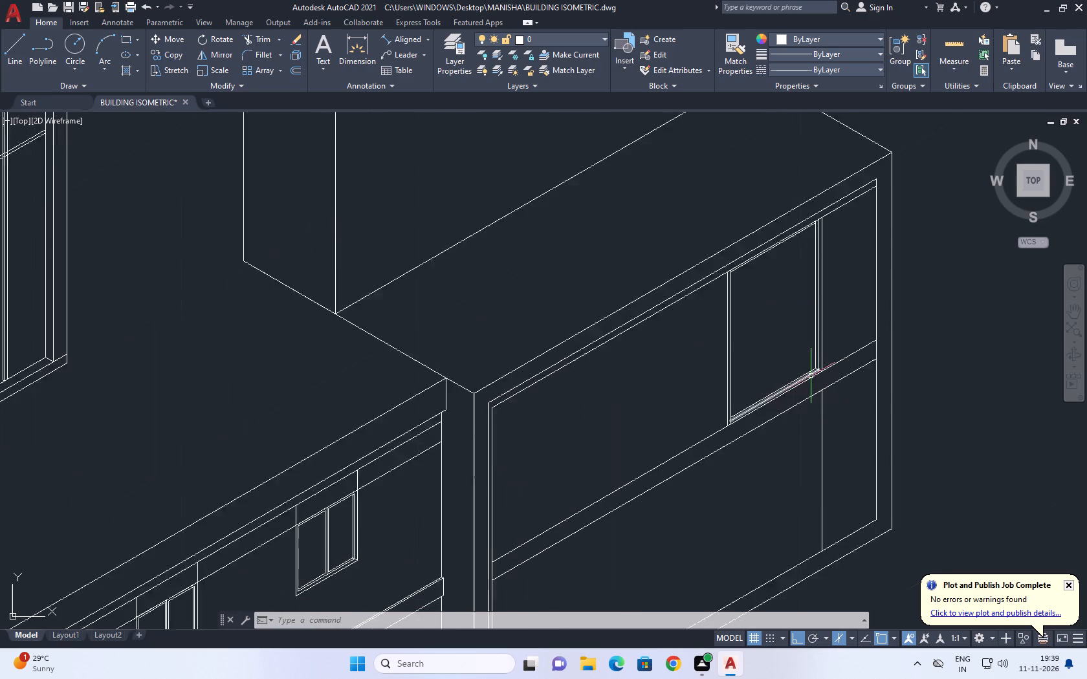
pyautogui.scroll(1, 811, 376)
pyautogui.moveTo(637, 288); pyautogui.dragTo(647, 293)
pyautogui.click(852, 478)
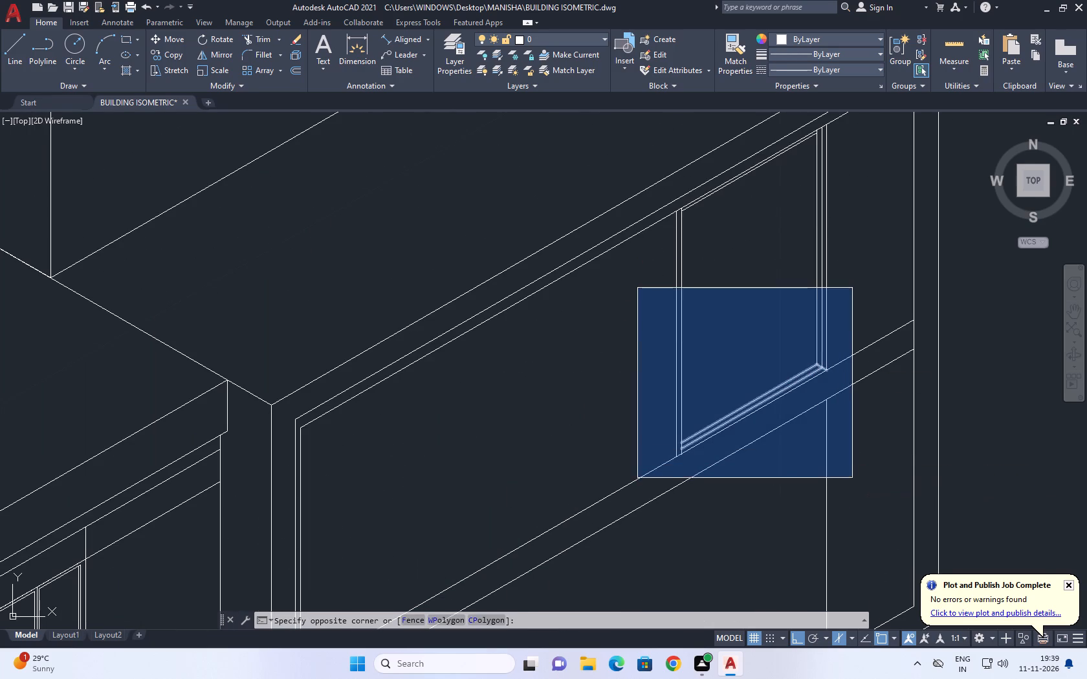
pyautogui.scroll(1, 773, 363)
pyautogui.moveTo(773, 363); pyautogui.dragTo(796, 436, button='middle')
pyautogui.write('M')
pyautogui.press('space')
pyautogui.scroll(2, 881, 471)
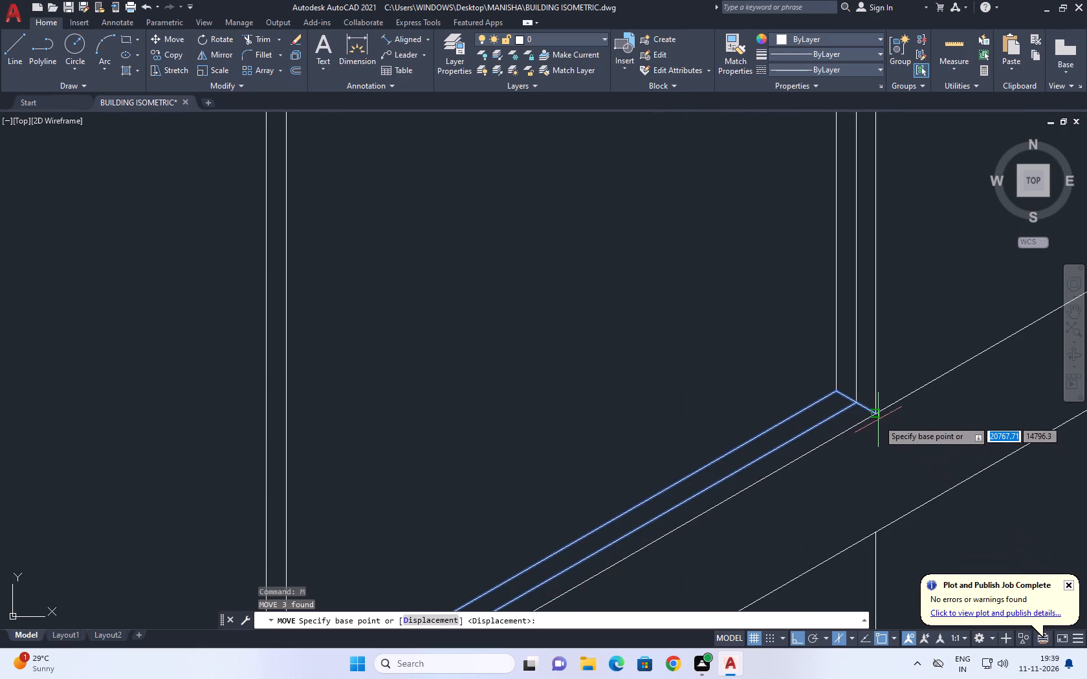
pyautogui.click(875, 413)
pyautogui.scroll(-1, 875, 321)
pyautogui.moveTo(883, 277); pyautogui.dragTo(889, 362, button='middle')
pyautogui.scroll(-1, 889, 389)
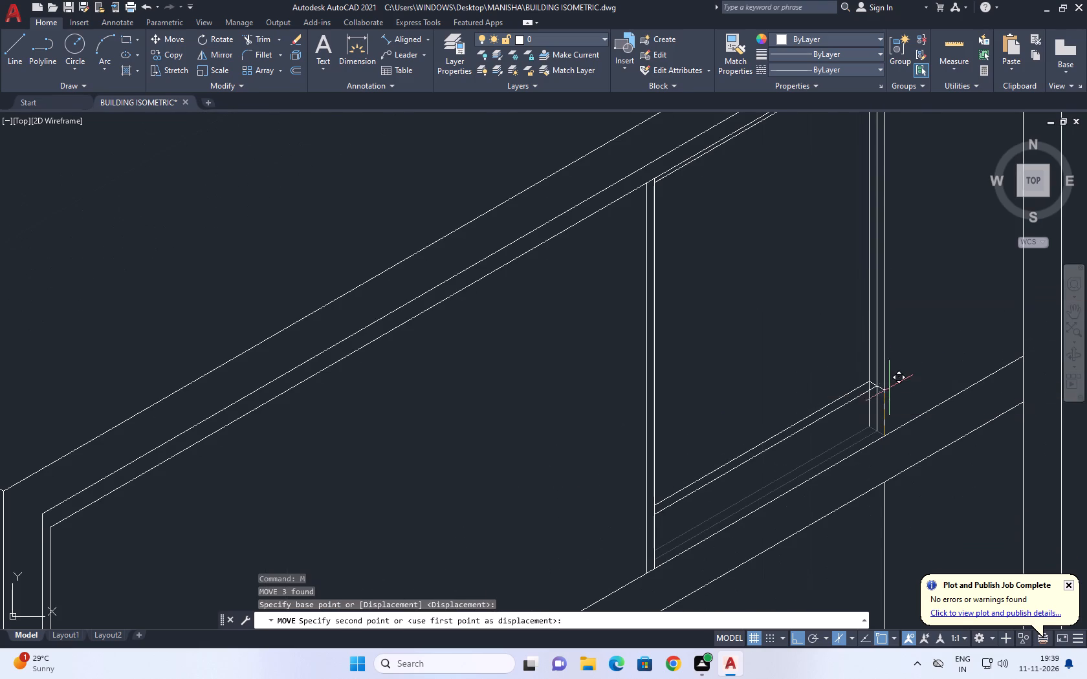
pyautogui.click(884, 325)
pyautogui.scroll(-2, 846, 313)
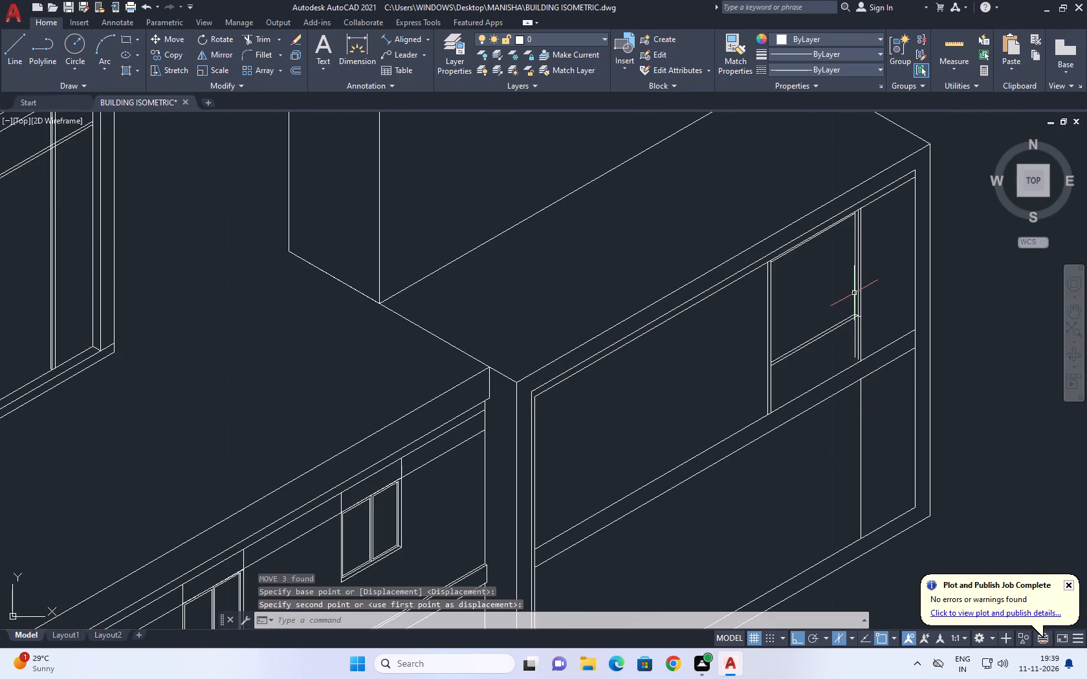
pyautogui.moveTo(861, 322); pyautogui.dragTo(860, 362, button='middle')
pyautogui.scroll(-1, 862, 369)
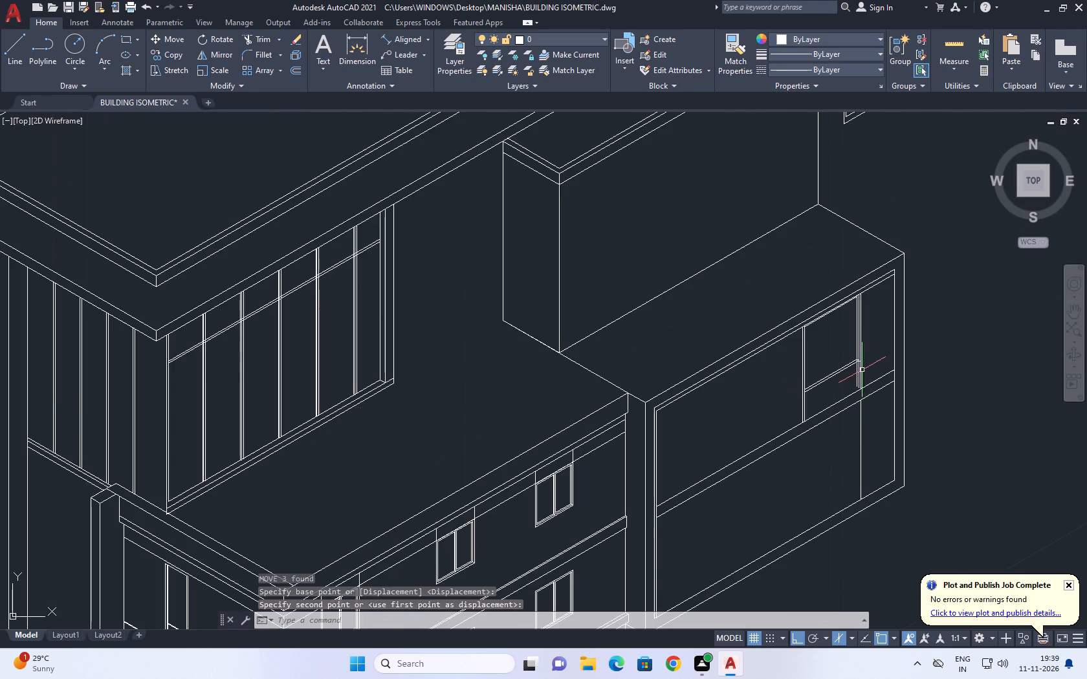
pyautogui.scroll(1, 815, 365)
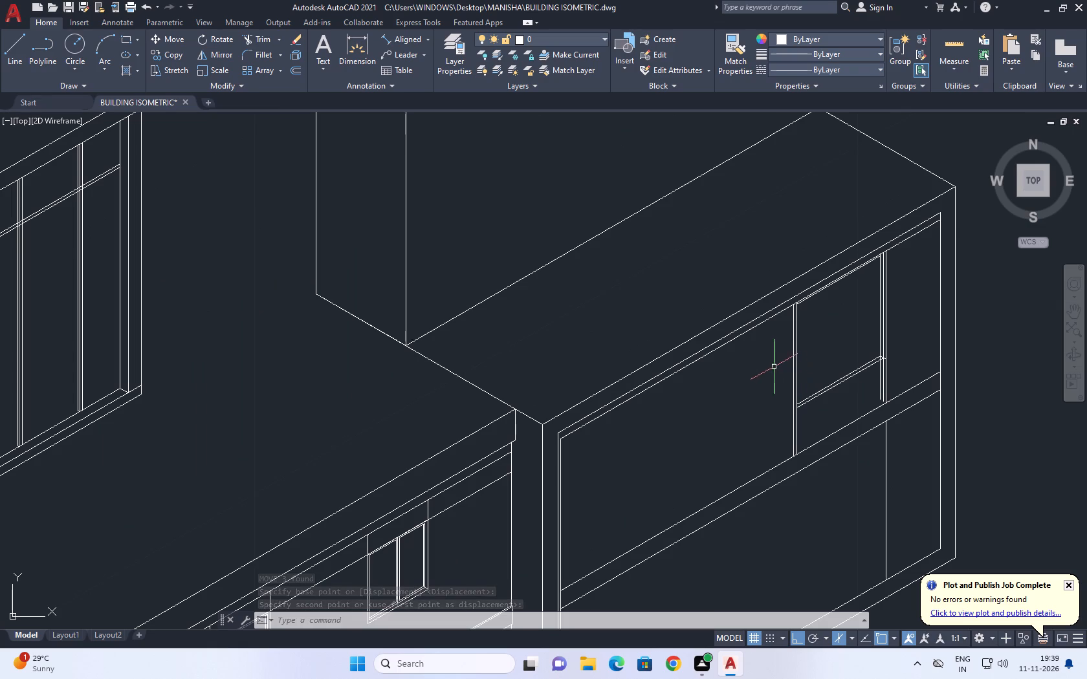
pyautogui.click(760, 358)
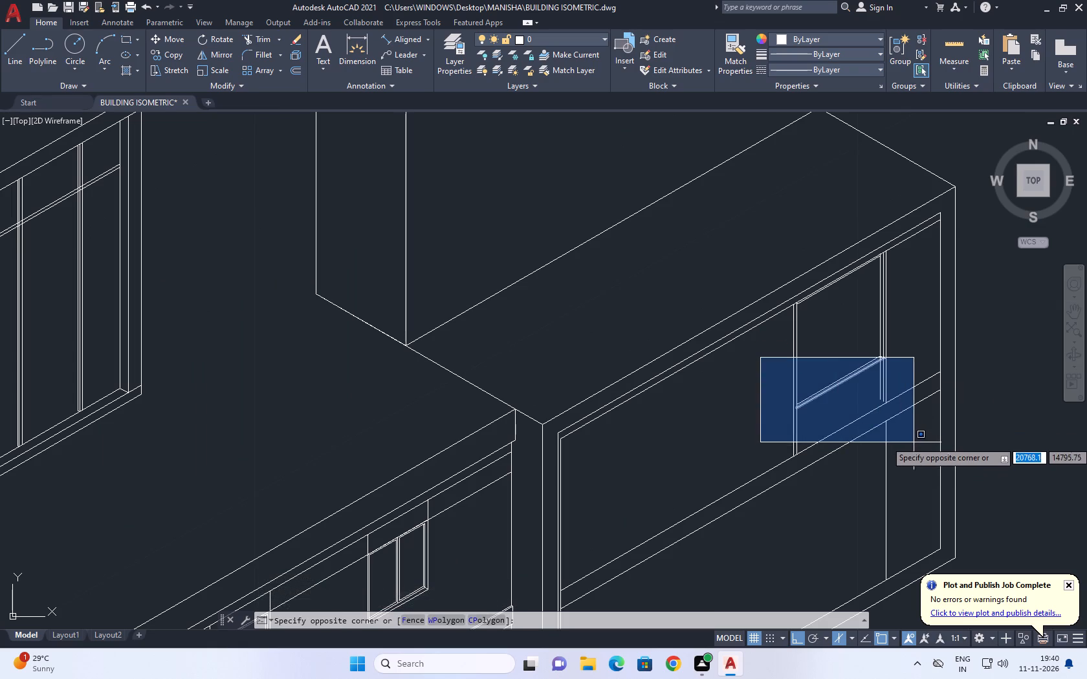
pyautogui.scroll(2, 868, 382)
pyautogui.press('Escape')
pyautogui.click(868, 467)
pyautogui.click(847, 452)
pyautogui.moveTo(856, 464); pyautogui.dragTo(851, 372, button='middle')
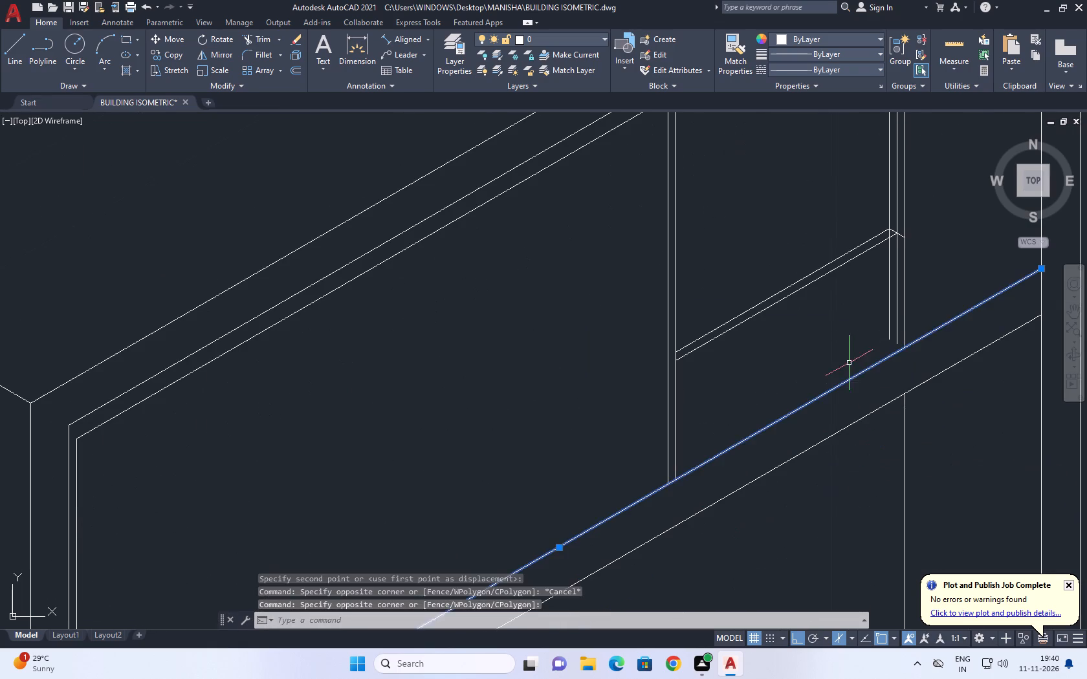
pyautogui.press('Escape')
# Copy the dividing band's upper line 0.05 up and back along the left isoplane.
pyautogui.click(844, 380)
pyautogui.click(833, 400)
pyautogui.click(828, 383)
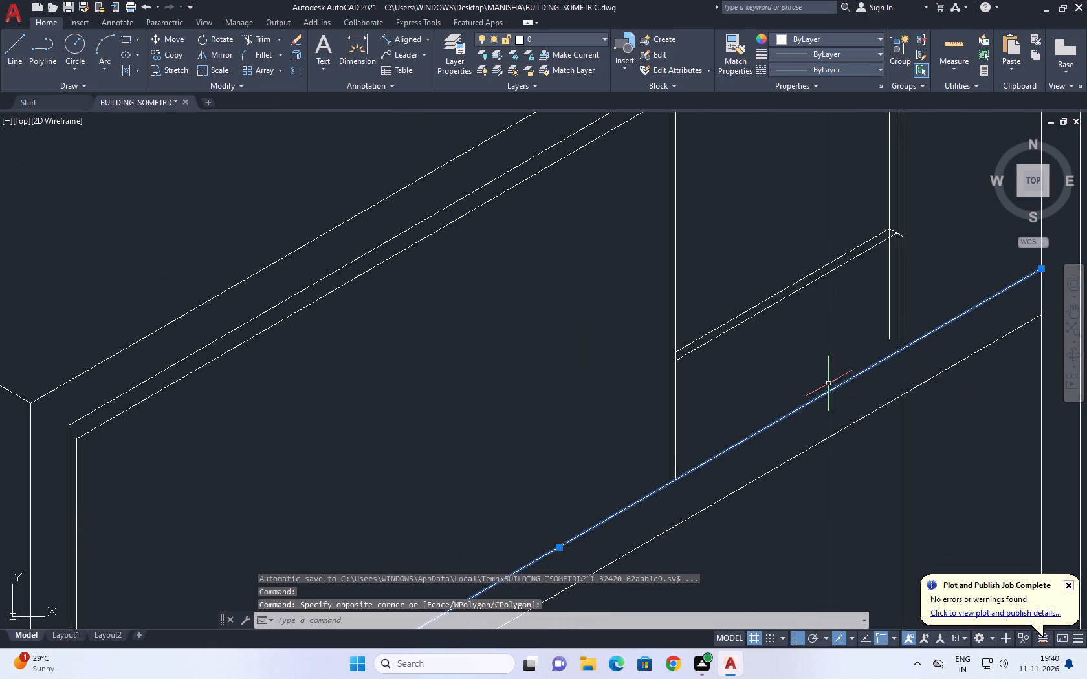
pyautogui.press('c')
pyautogui.press('o')
pyautogui.press('space')
pyautogui.click(826, 389)
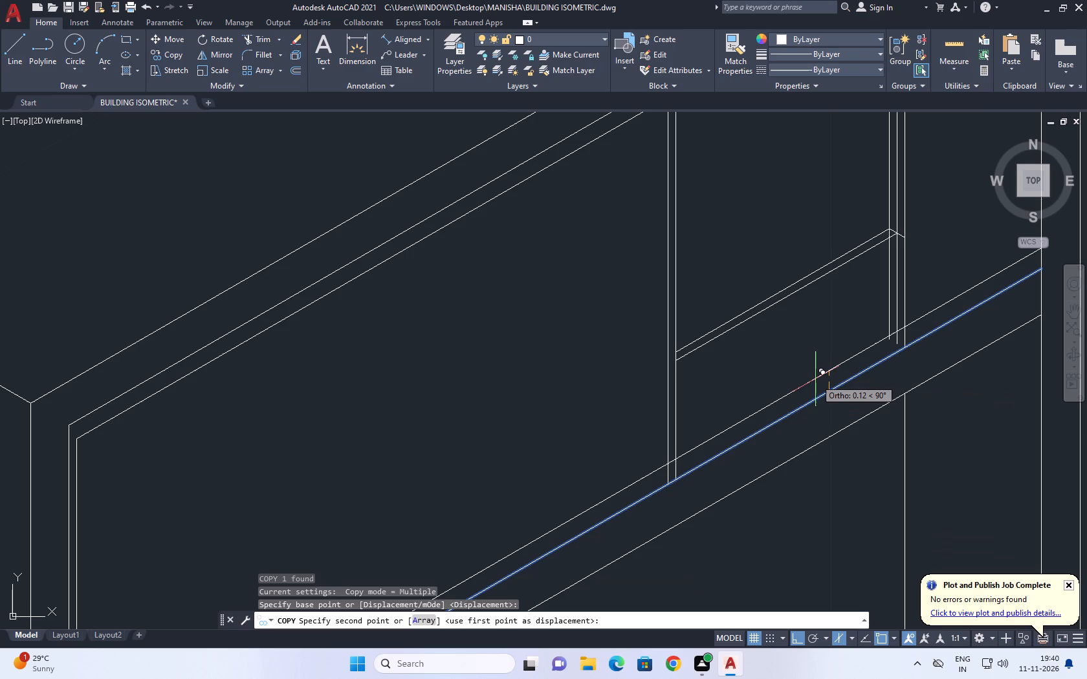
pyautogui.press('F5')
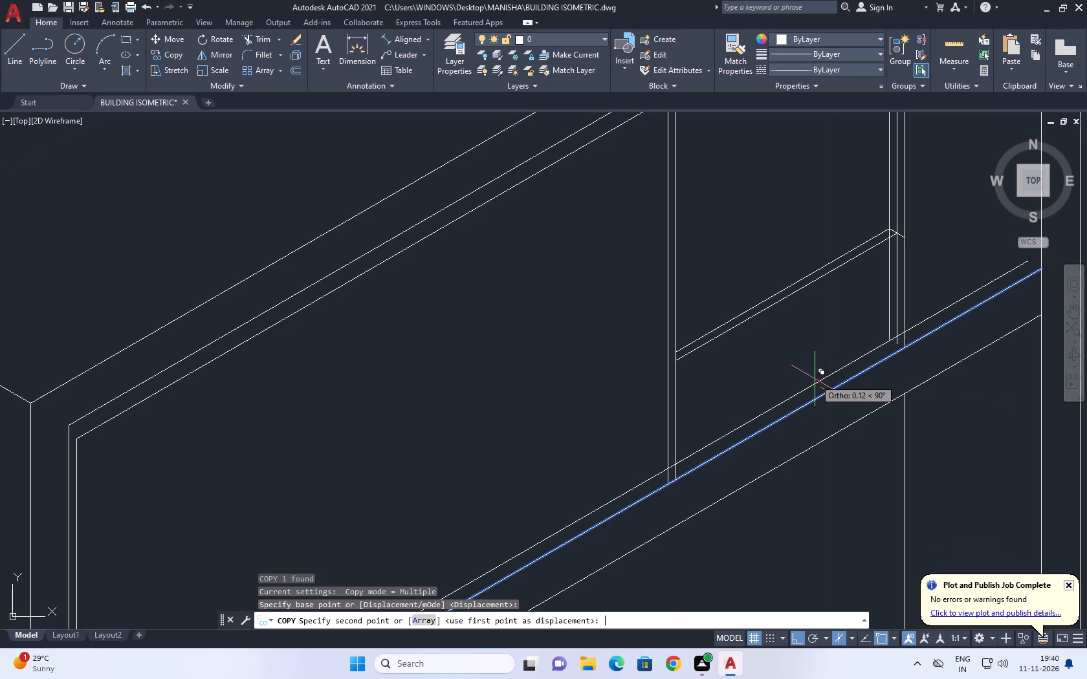
pyautogui.write('0.05')
pyautogui.press('Return')
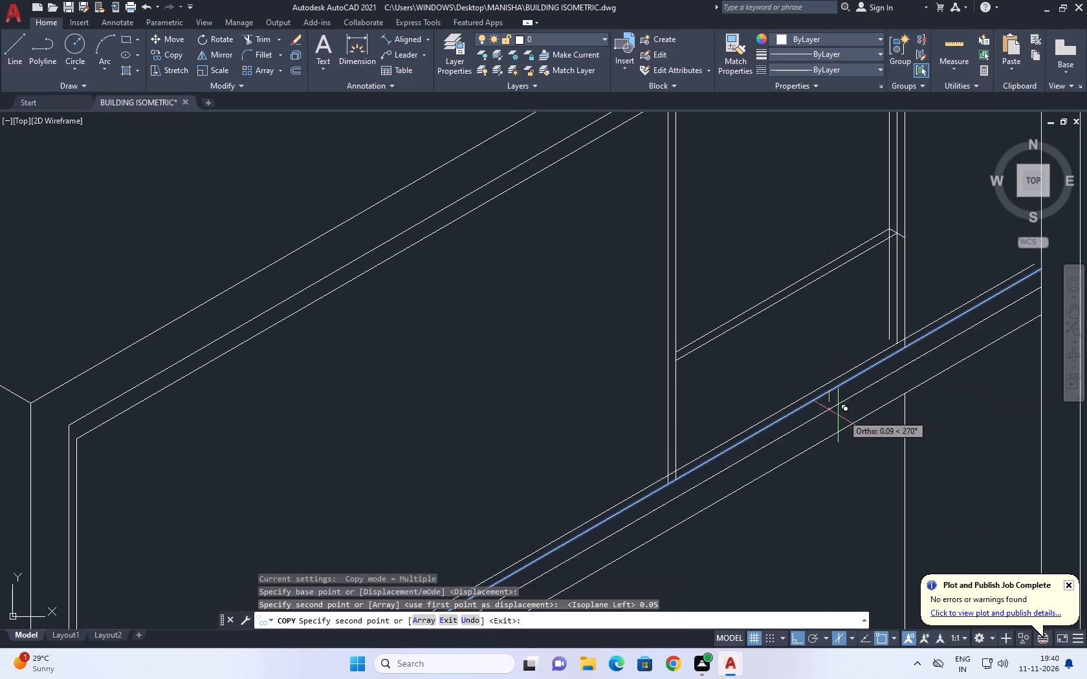
pyautogui.press('Escape')
# Trim the copied band line's overhang beyond the inner frame line at its far lower end.
pyautogui.scroll(-3, 852, 386)
pyautogui.moveTo(790, 422); pyautogui.dragTo(806, 386, button='middle')
pyautogui.scroll(3, 748, 474)
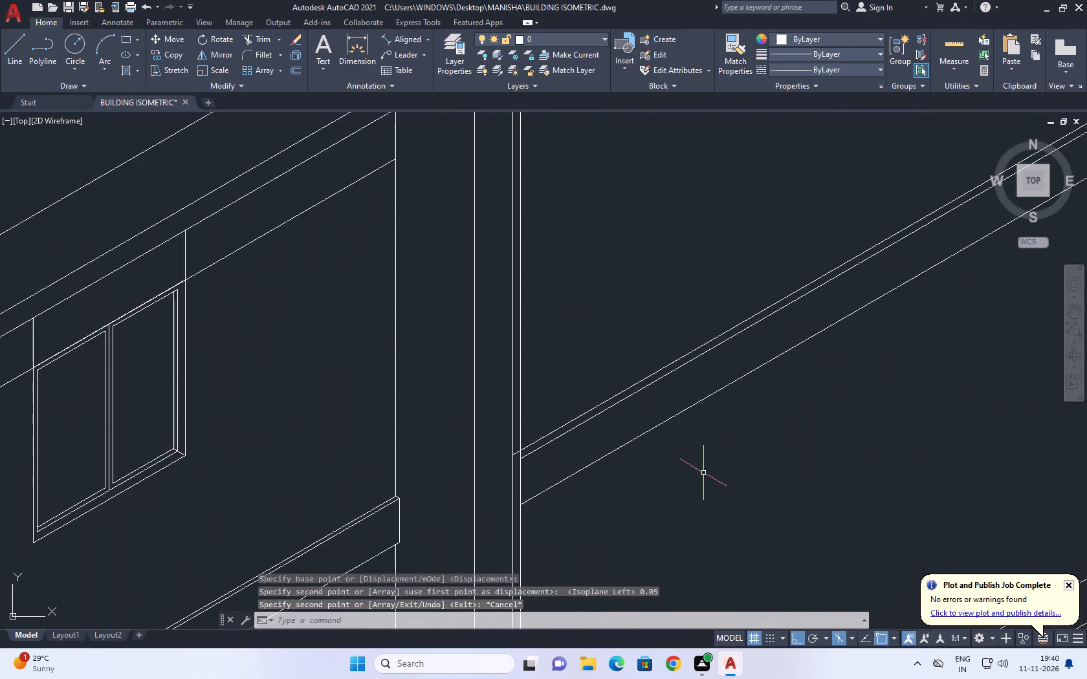
pyautogui.scroll(3, 503, 445)
pyautogui.moveTo(509, 396); pyautogui.dragTo(550, 443, button='middle')
pyautogui.scroll(1, 543, 435)
pyautogui.write('TR')
pyautogui.press('space')
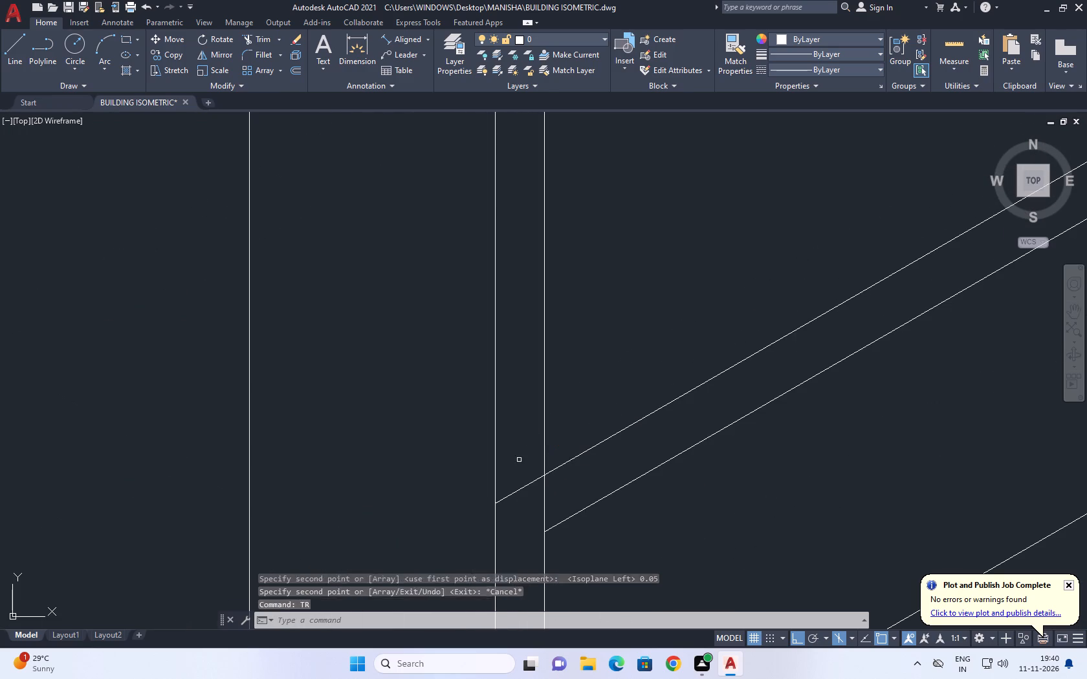
pyautogui.click(504, 496)
# Trim the three-line mullion's verticals below the raised sill corner.
pyautogui.scroll(-5, 532, 466)
pyautogui.moveTo(830, 363); pyautogui.dragTo(551, 495, button='middle')
pyautogui.scroll(-3, 597, 448)
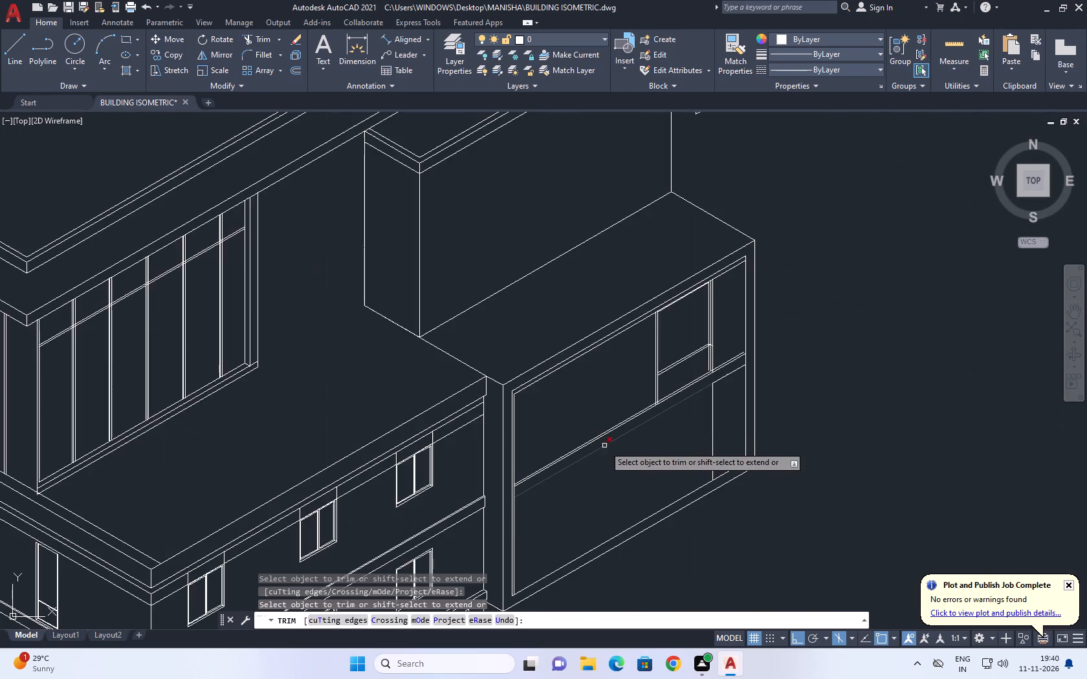
pyautogui.scroll(2, 760, 373)
pyautogui.moveTo(651, 322); pyautogui.dragTo(685, 372, button='middle')
pyautogui.scroll(2, 666, 435)
pyautogui.click(729, 298)
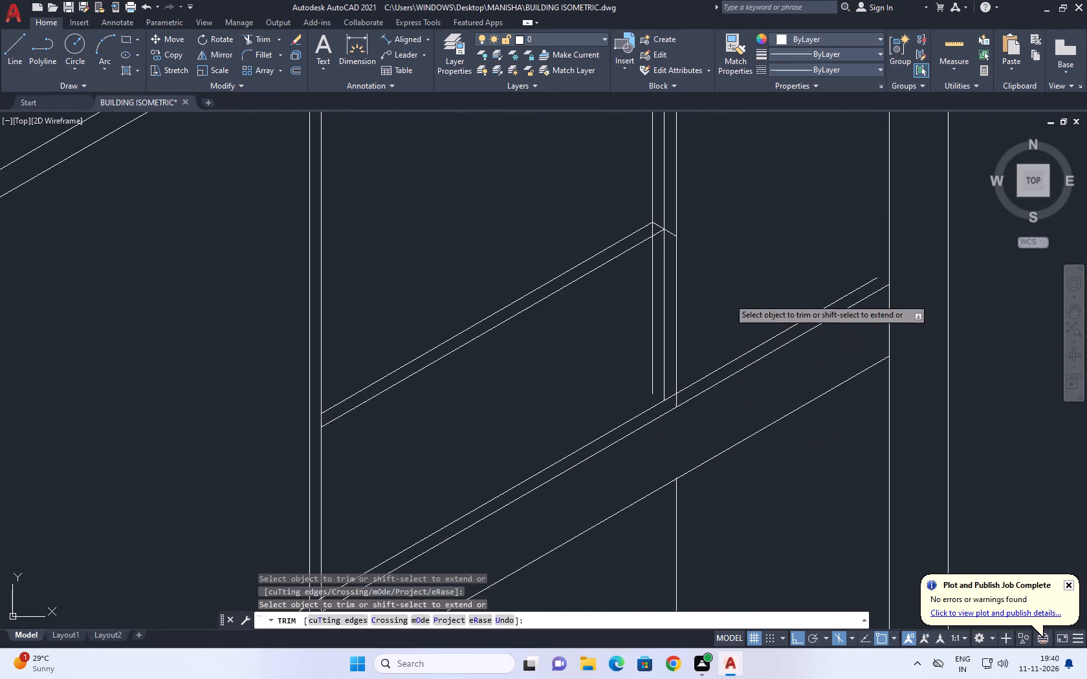
pyautogui.click(614, 326)
pyautogui.scroll(2, 687, 398)
pyautogui.moveTo(684, 398); pyautogui.dragTo(677, 401)
pyautogui.click(620, 424)
pyautogui.scroll(-3, 720, 369)
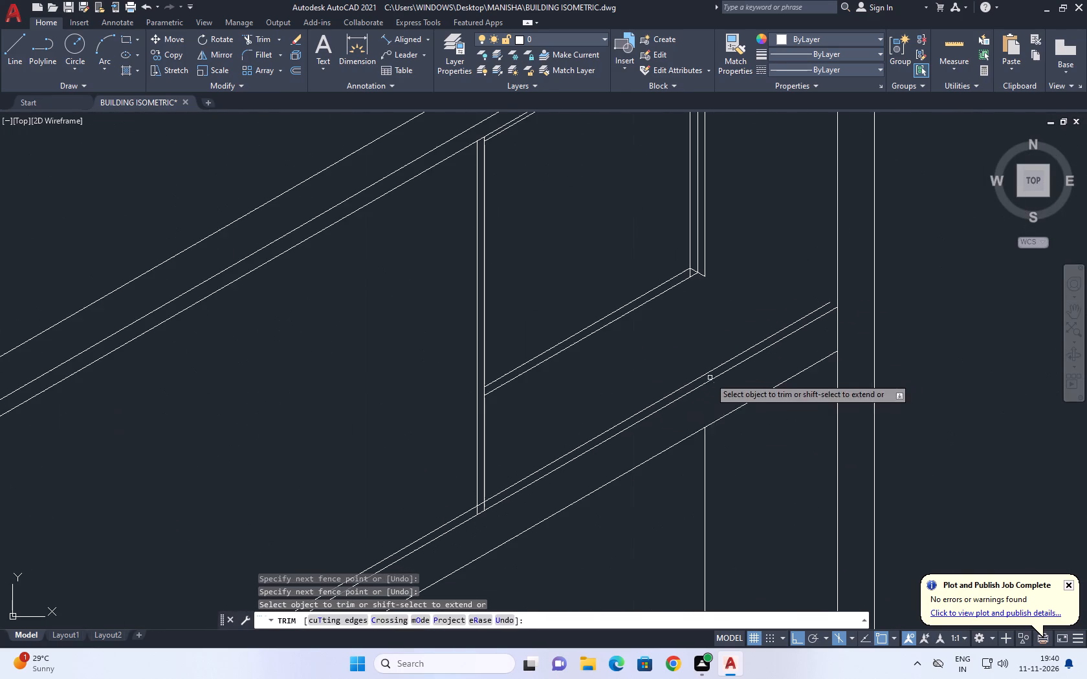
pyautogui.press('Escape')
# Extend the two raised sill lines across the copied vertical to the second vertical.
pyautogui.moveTo(488, 443); pyautogui.dragTo(685, 424, button='middle')
pyautogui.write('EX')
pyautogui.press('space')
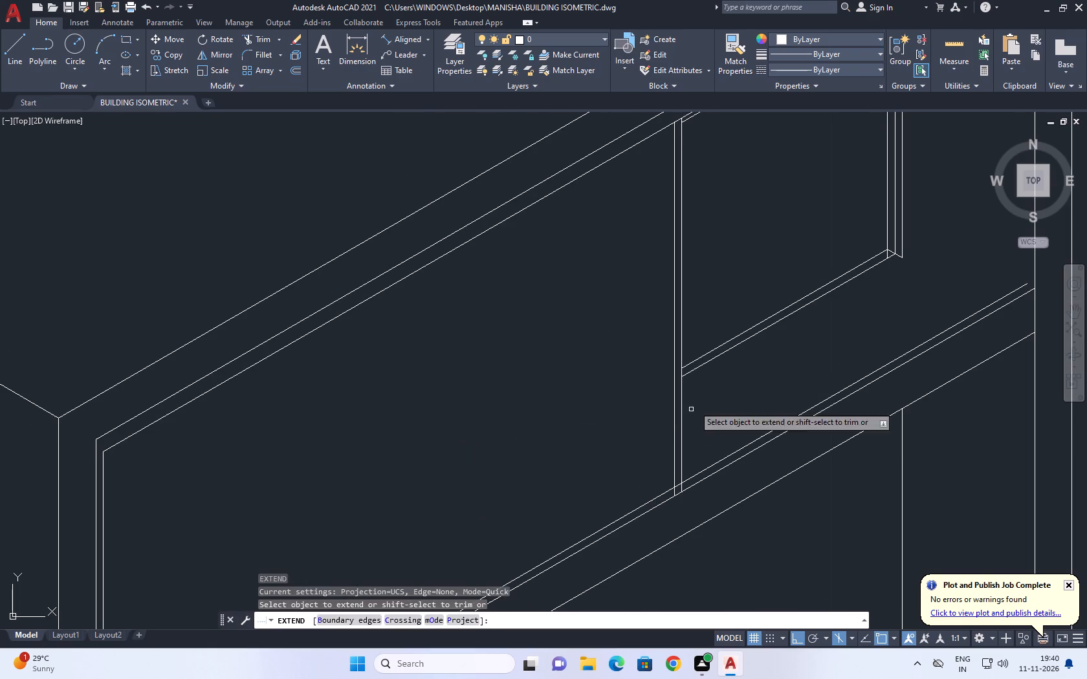
pyautogui.click(706, 313)
pyautogui.moveTo(708, 406); pyautogui.dragTo(710, 418)
pyautogui.press('Escape')
# Trim the second vertical and its copy below the raised sill and delete their leftover stubs at the dividing band.
pyautogui.write('TR')
pyautogui.press('space')
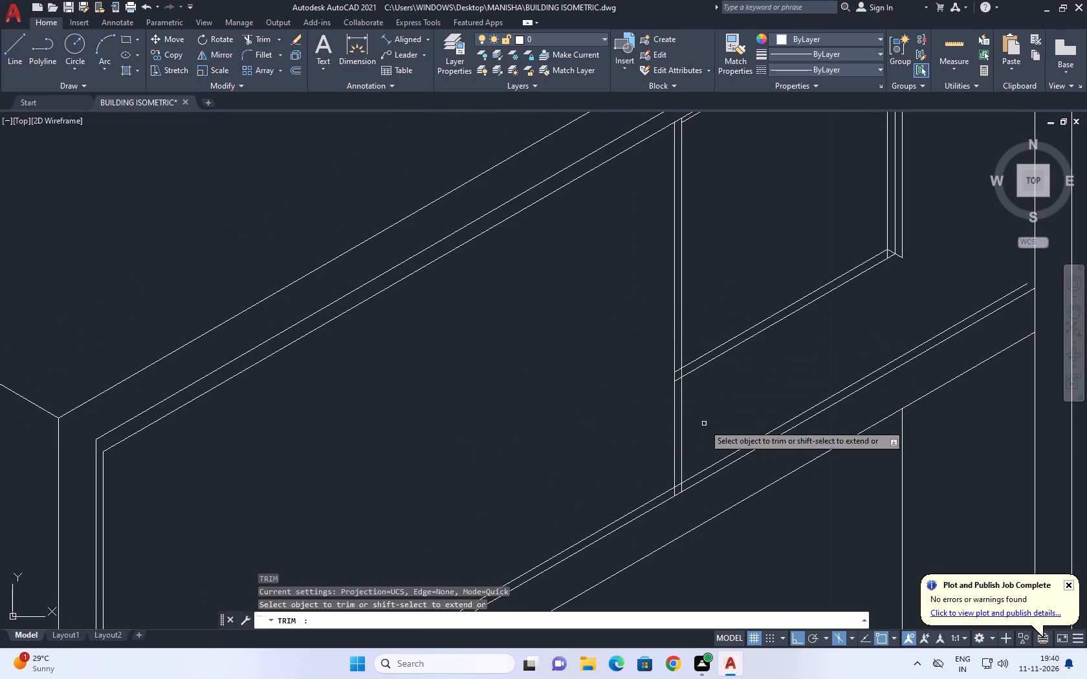
pyautogui.click(723, 407)
pyautogui.click(637, 426)
pyautogui.scroll(2, 664, 499)
pyautogui.press('Escape')
pyautogui.click(646, 428)
pyautogui.click(738, 533)
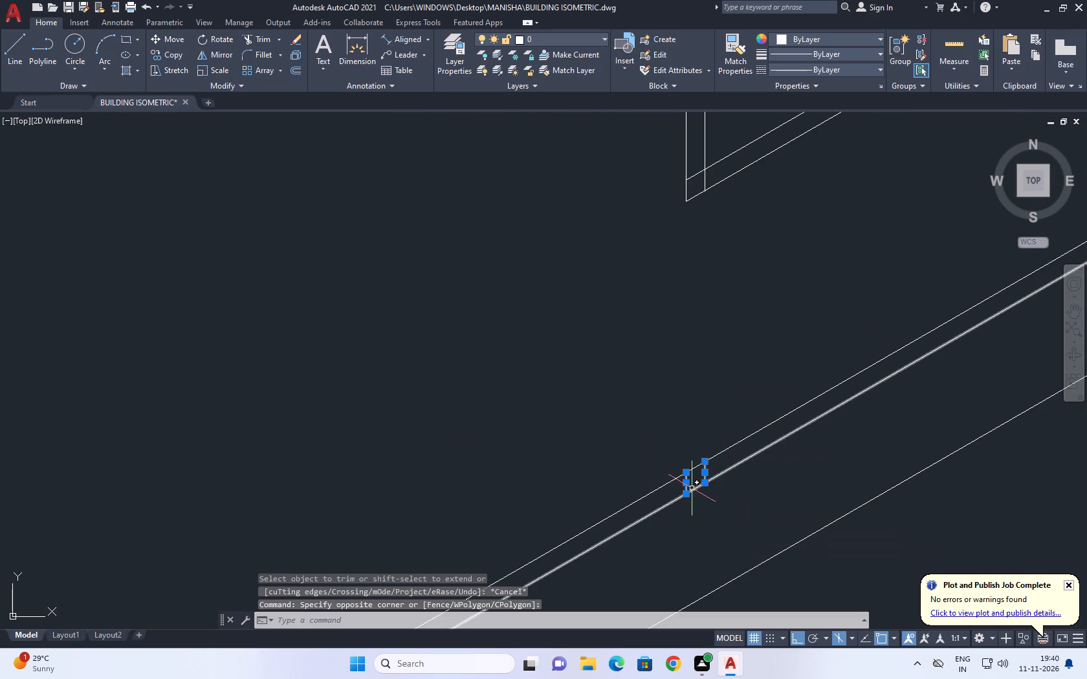
pyautogui.press('Delete')
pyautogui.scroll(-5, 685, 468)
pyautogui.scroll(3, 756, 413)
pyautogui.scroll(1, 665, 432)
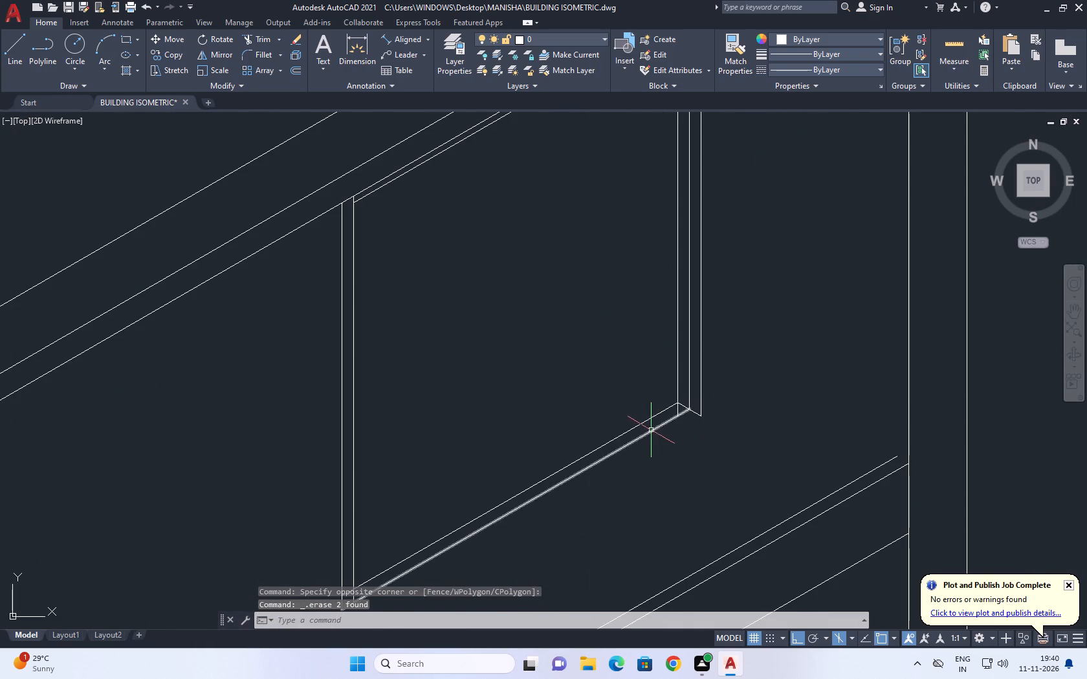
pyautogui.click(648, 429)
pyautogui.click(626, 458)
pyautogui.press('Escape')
# Copy the lower sill line from the mullion's middle line end to the bottom end of its outermost line.
pyautogui.click(638, 438)
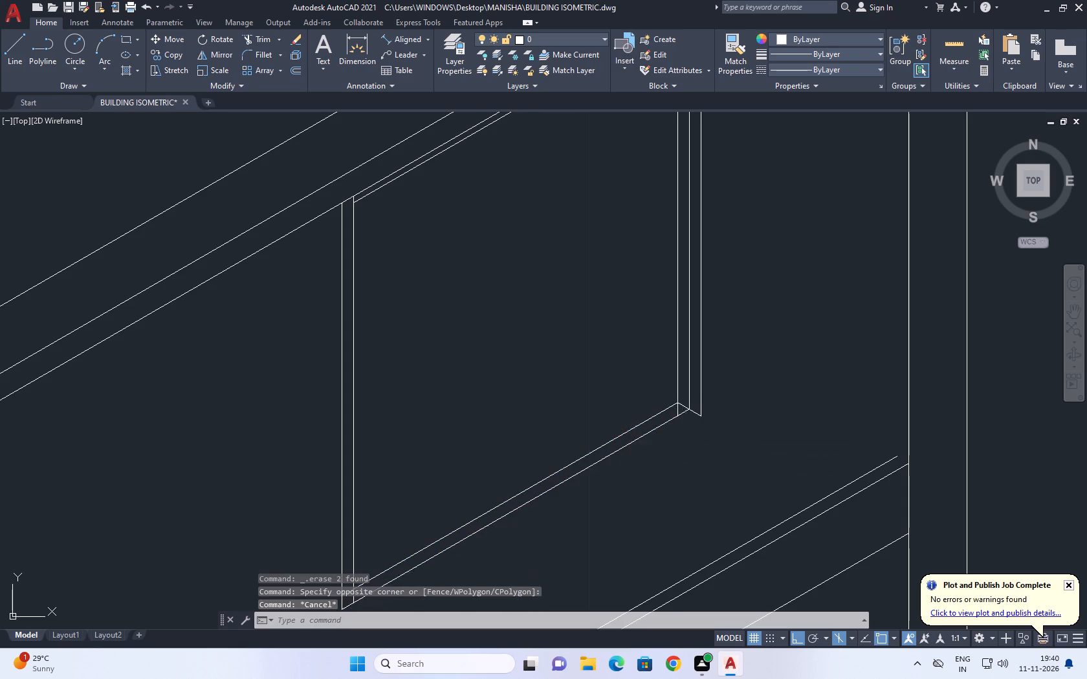
pyautogui.moveTo(663, 497); pyautogui.dragTo(683, 496, button='middle')
pyautogui.press('c')
pyautogui.write('O')
pyautogui.press('space')
pyautogui.scroll(2, 697, 403)
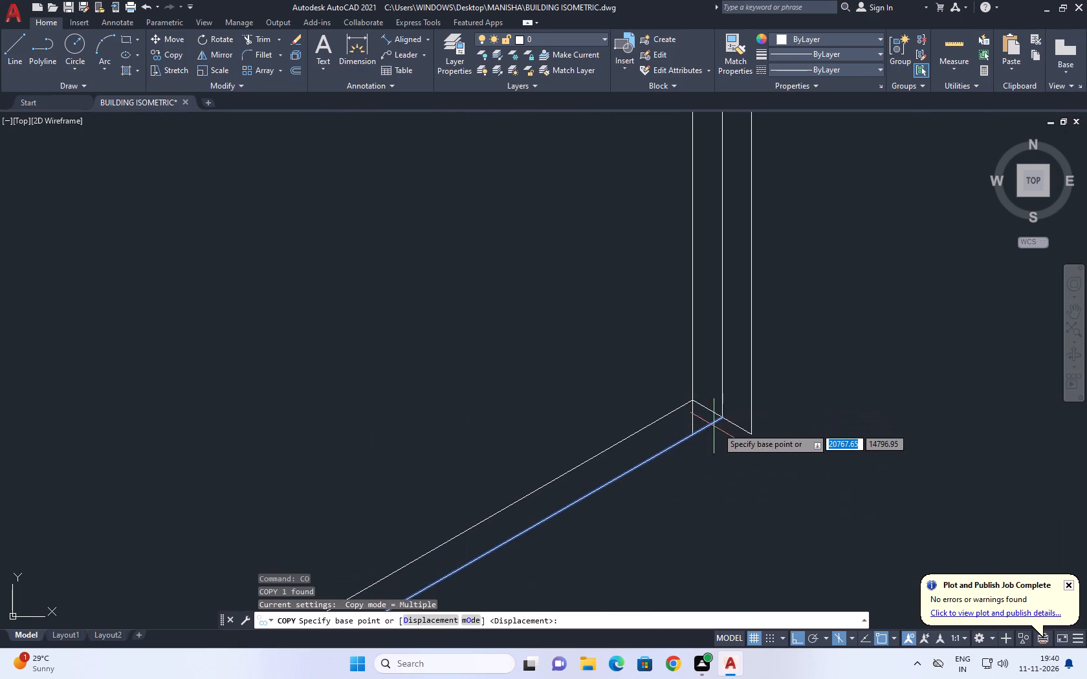
pyautogui.click(723, 415)
pyautogui.click(749, 433)
pyautogui.scroll(-4, 778, 387)
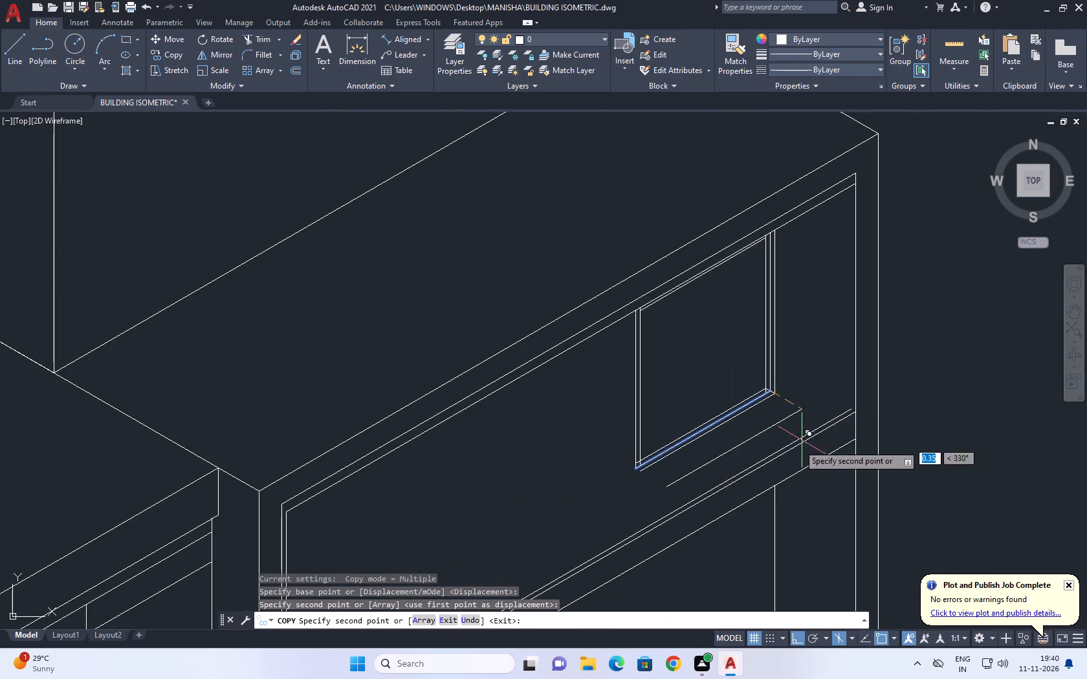
pyautogui.press('Escape')
# Fillet the copied sill line with the second vertical into a sharp corner at radius 0.
pyautogui.scroll(3, 629, 475)
pyautogui.moveTo(743, 436); pyautogui.dragTo(709, 443, button='middle')
pyautogui.write('F')
pyautogui.press('space')
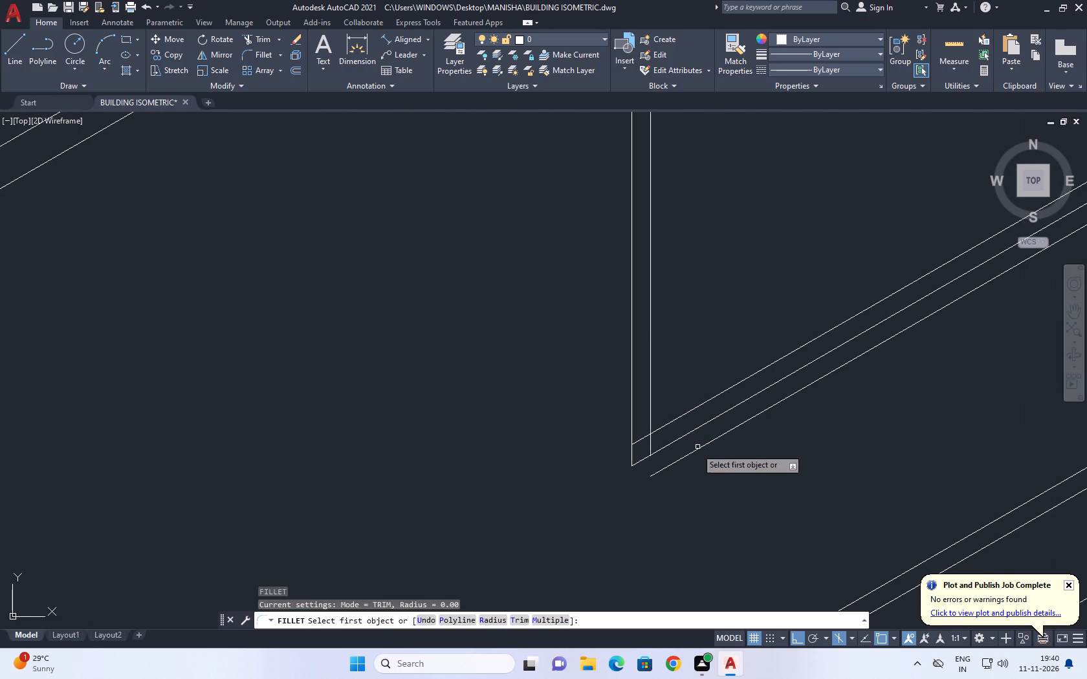
pyautogui.click(682, 461)
pyautogui.click(631, 449)
pyautogui.scroll(-3, 652, 457)
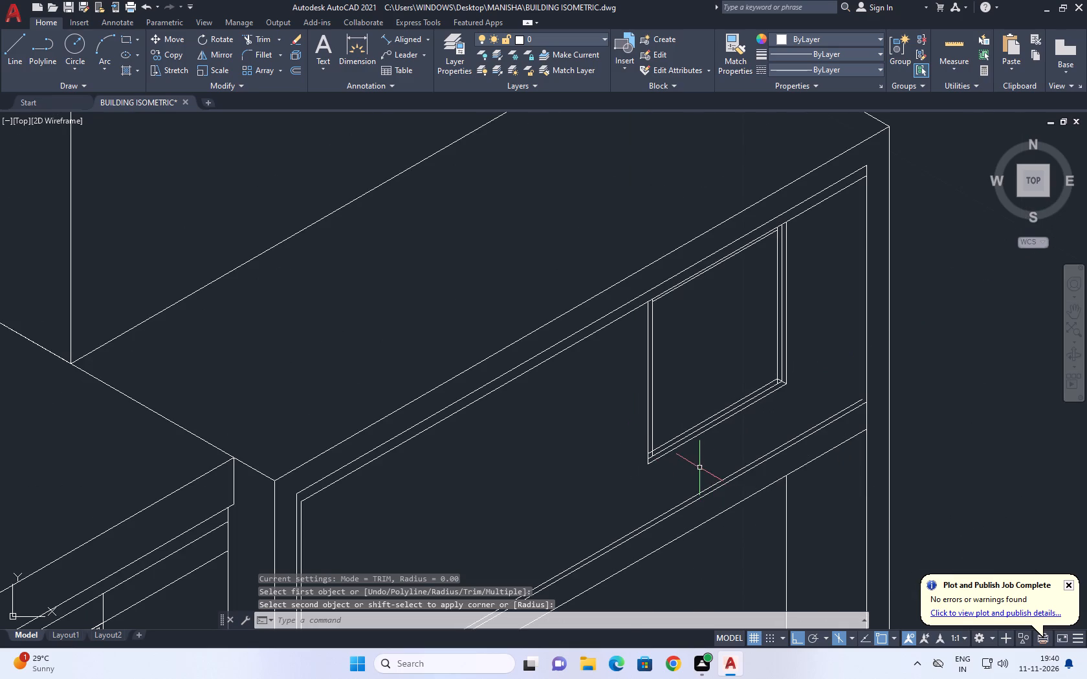
# Trim the excess line ends at both bottom corners of the side extension's upper window frame.
pyautogui.scroll(2, 657, 458)
pyautogui.moveTo(681, 471); pyautogui.dragTo(694, 504, button='middle')
pyautogui.press('t')
pyautogui.press('r')
pyautogui.press('space')
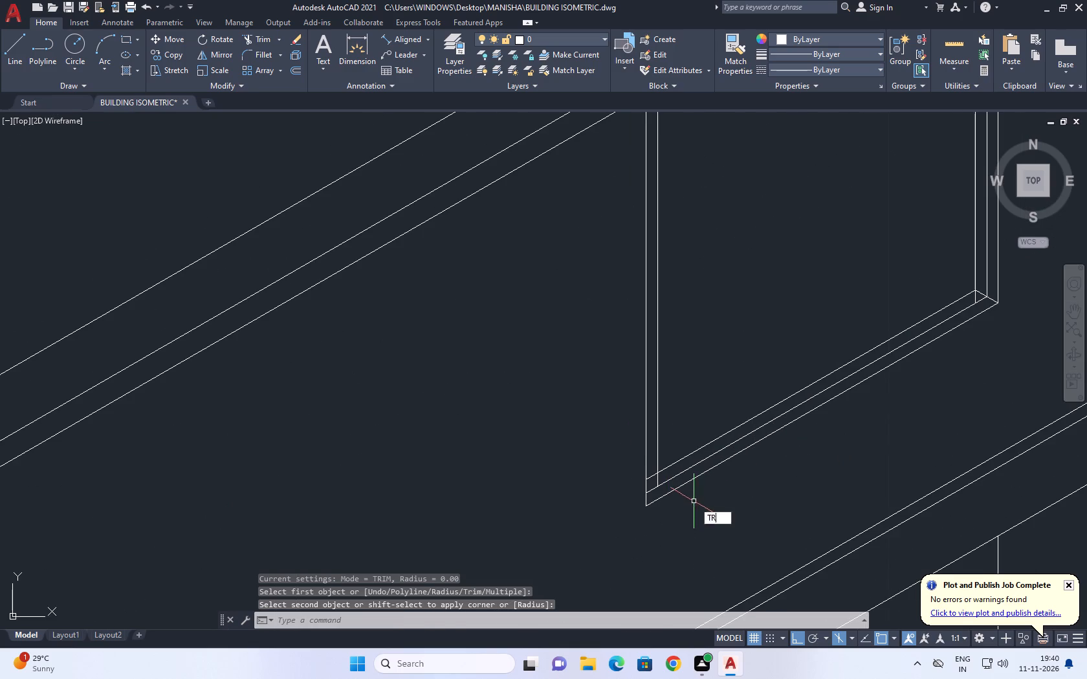
pyautogui.scroll(3, 664, 485)
pyautogui.click(648, 466)
pyautogui.click(615, 446)
pyautogui.scroll(-2, 630, 457)
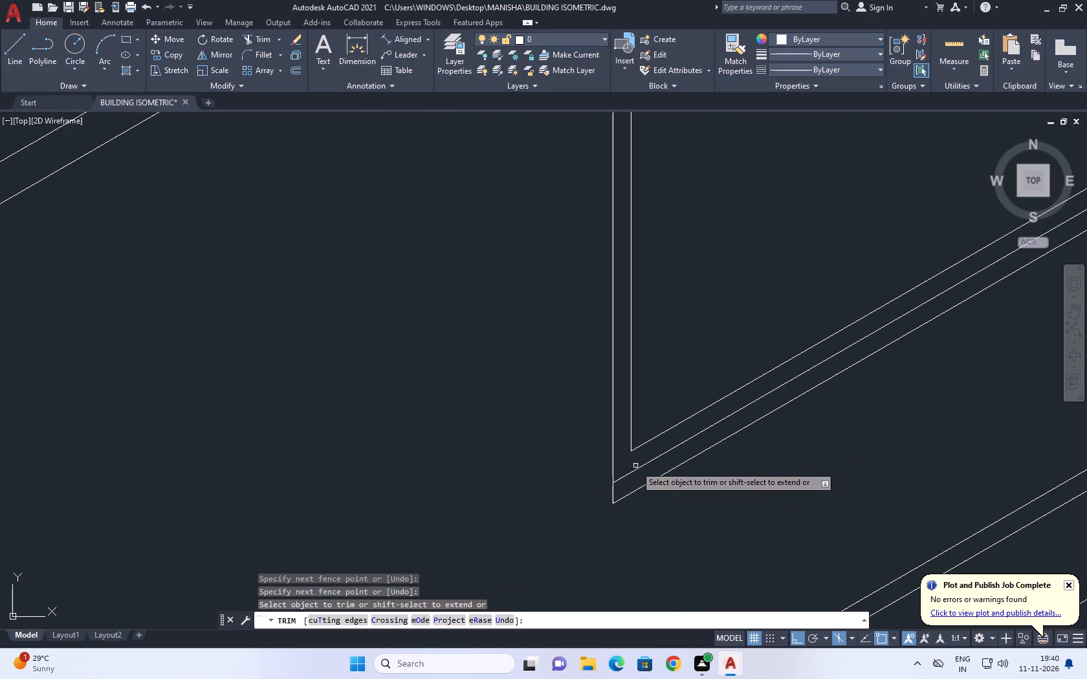
pyautogui.moveTo(817, 418); pyautogui.dragTo(542, 515, button='middle')
pyautogui.moveTo(831, 373); pyautogui.dragTo(702, 447, button='middle')
pyautogui.scroll(2, 751, 339)
pyautogui.click(785, 352)
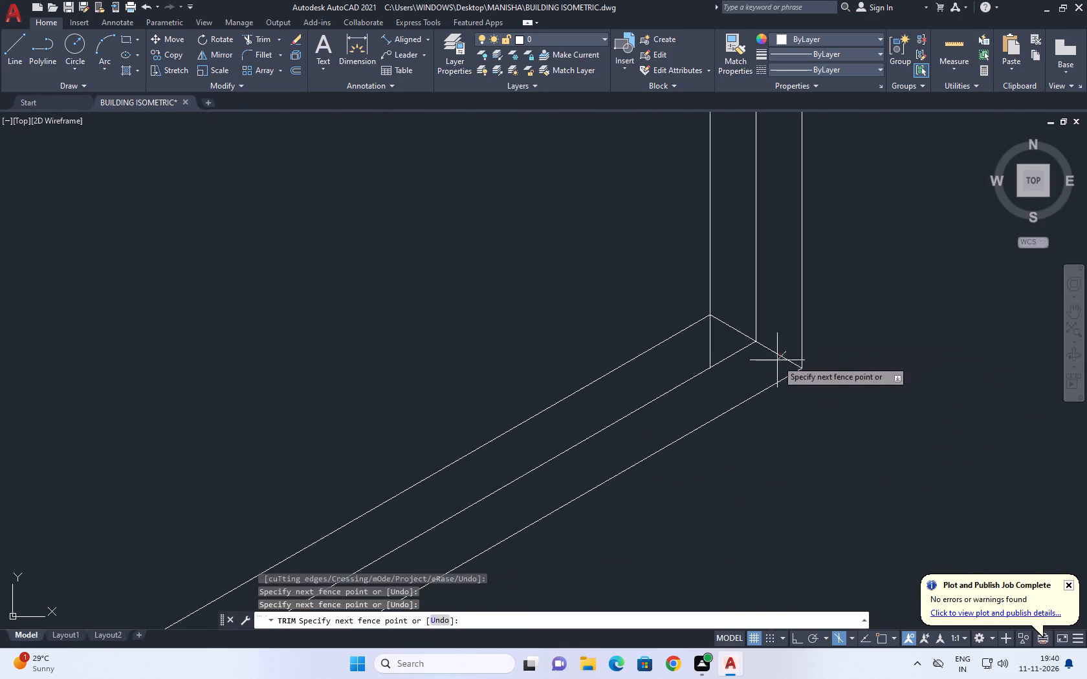
pyautogui.click(790, 341)
pyautogui.click(716, 344)
pyautogui.click(683, 345)
pyautogui.scroll(-5, 739, 361)
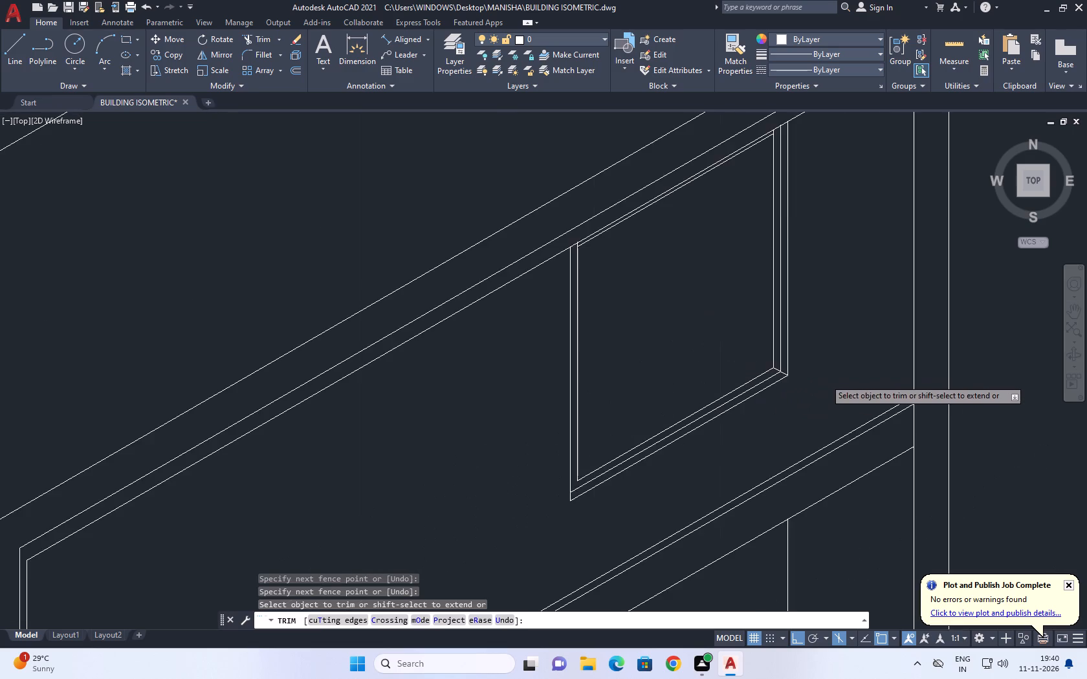
pyautogui.moveTo(836, 310); pyautogui.dragTo(840, 334, button='middle')
pyautogui.press('Escape')
pyautogui.moveTo(806, 369); pyautogui.dragTo(824, 381, button='middle')
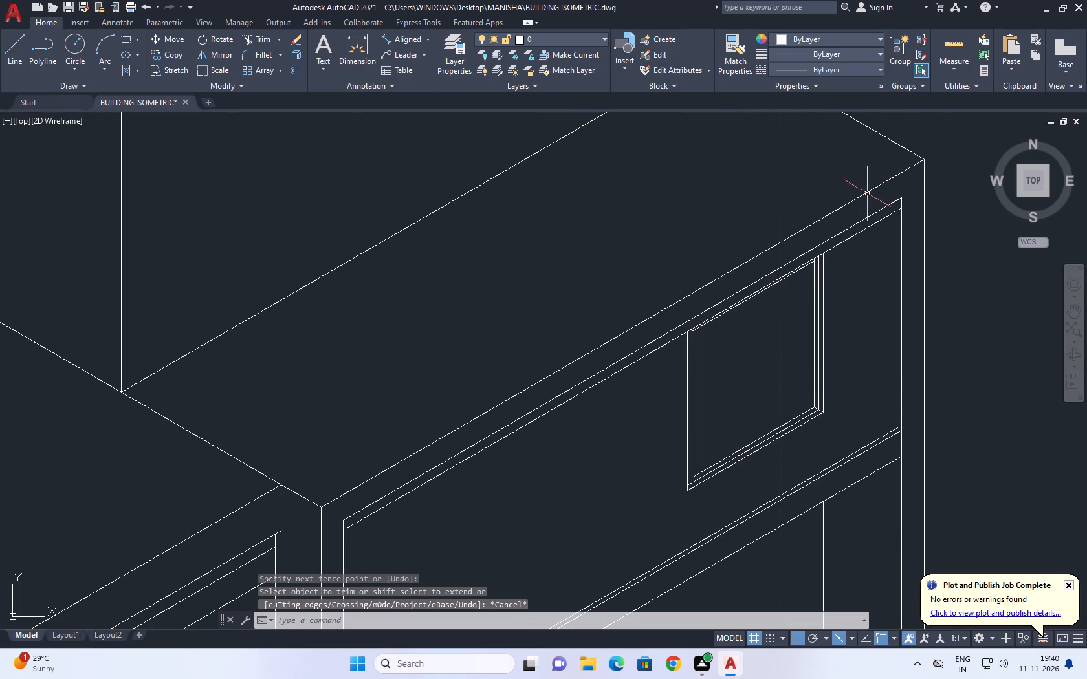
# Copy the inset frame's bottom line 0.05 along the receding axis to start the lower recess edge.
pyautogui.moveTo(769, 373); pyautogui.dragTo(793, 237, button='middle')
pyautogui.scroll(-3, 810, 281)
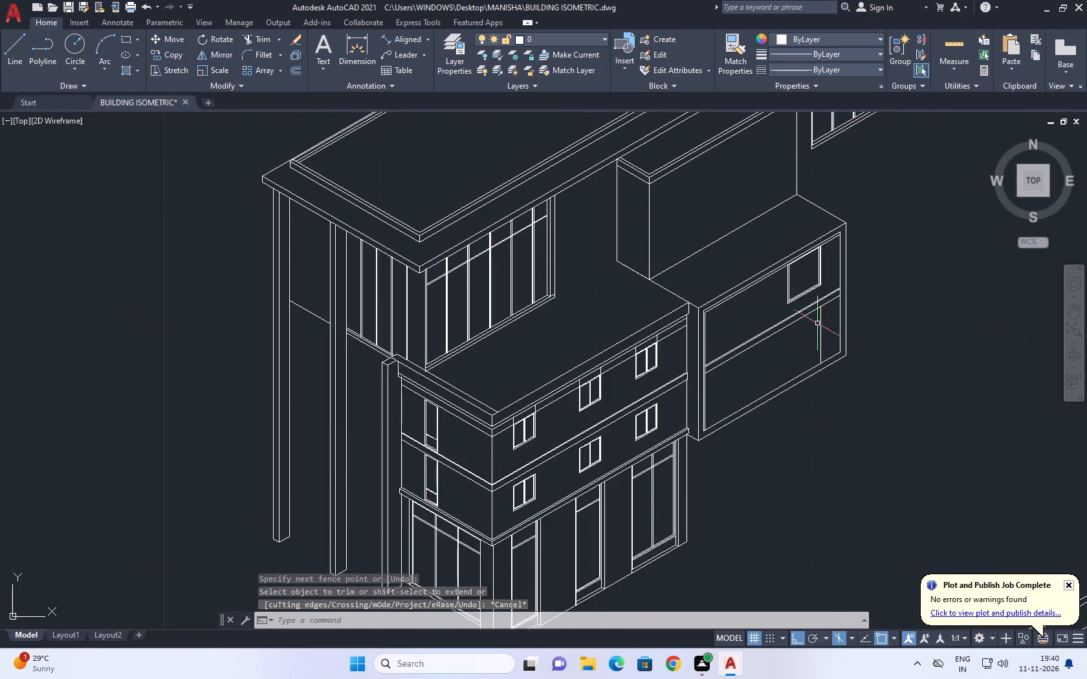
pyautogui.scroll(2, 815, 317)
pyautogui.moveTo(856, 409); pyautogui.dragTo(883, 356, button='middle')
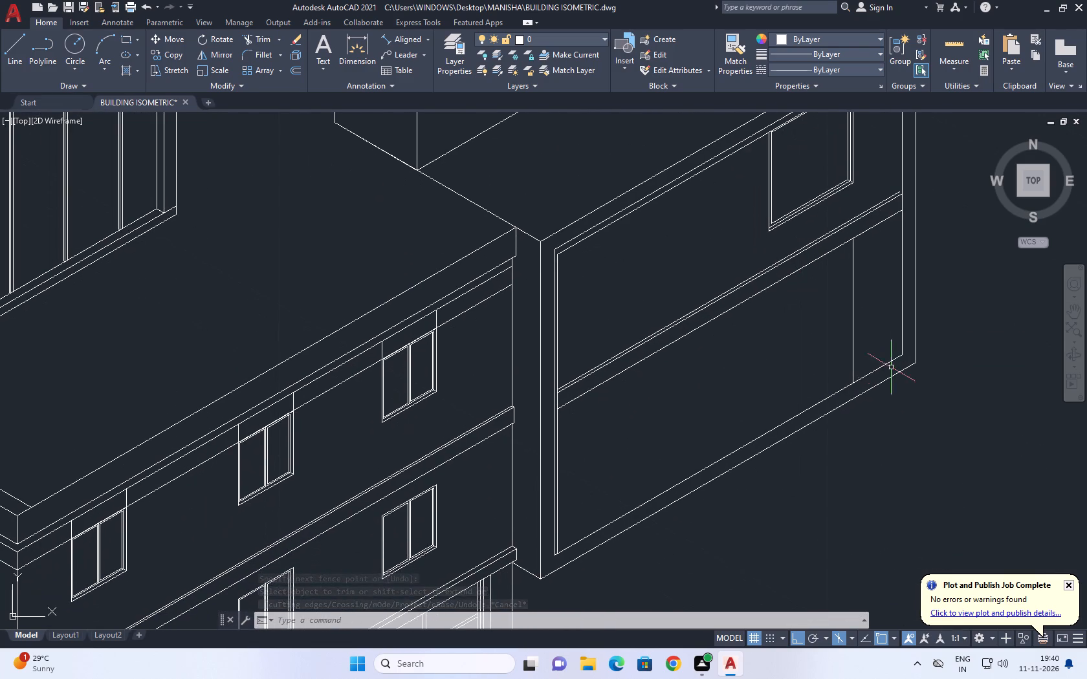
pyautogui.click(771, 428)
pyautogui.moveTo(729, 404); pyautogui.dragTo(814, 398, button='middle')
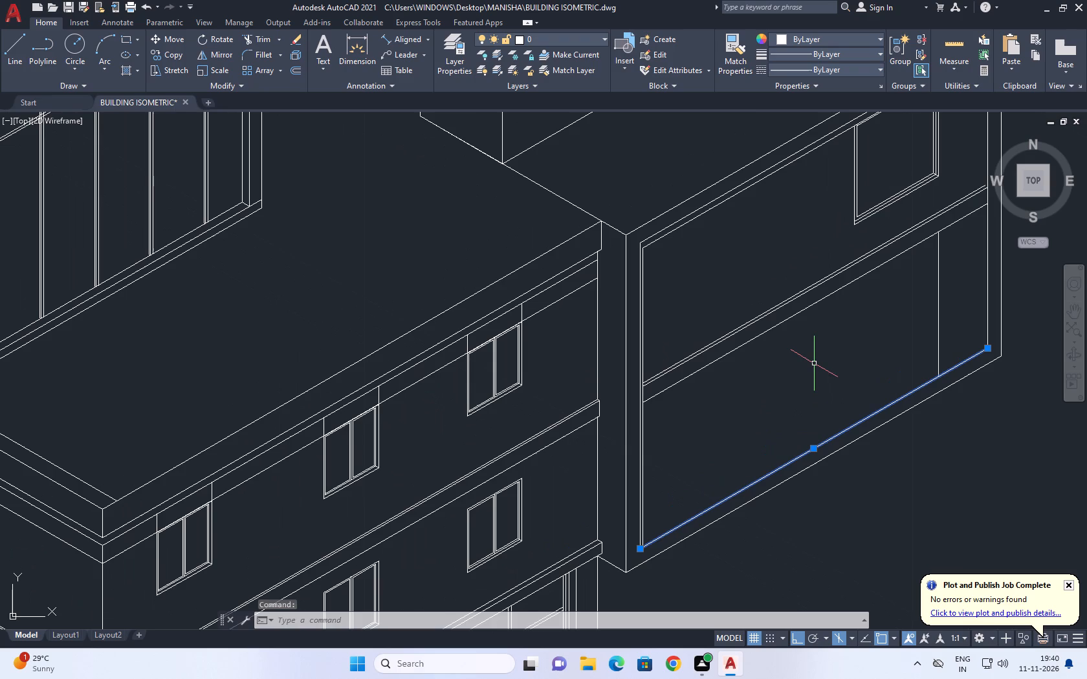
pyautogui.write('CO')
pyautogui.press('space')
pyautogui.scroll(2, 716, 495)
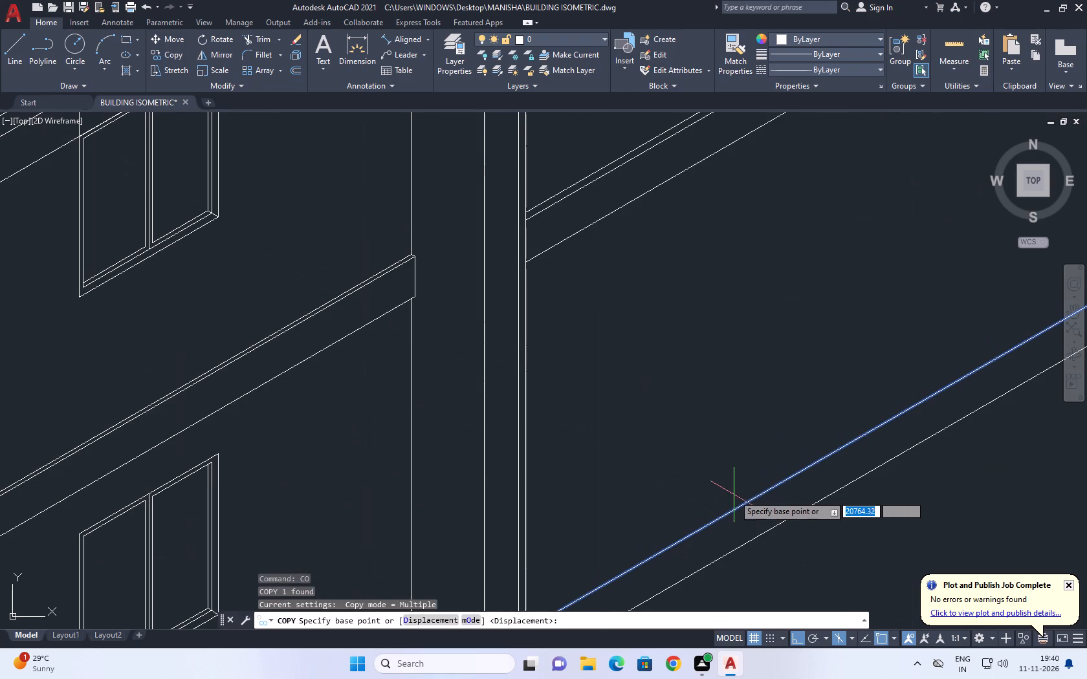
pyautogui.click(735, 495)
pyautogui.write('0.05')
pyautogui.press('Return')
pyautogui.scroll(-1, 712, 376)
pyautogui.press('Escape')
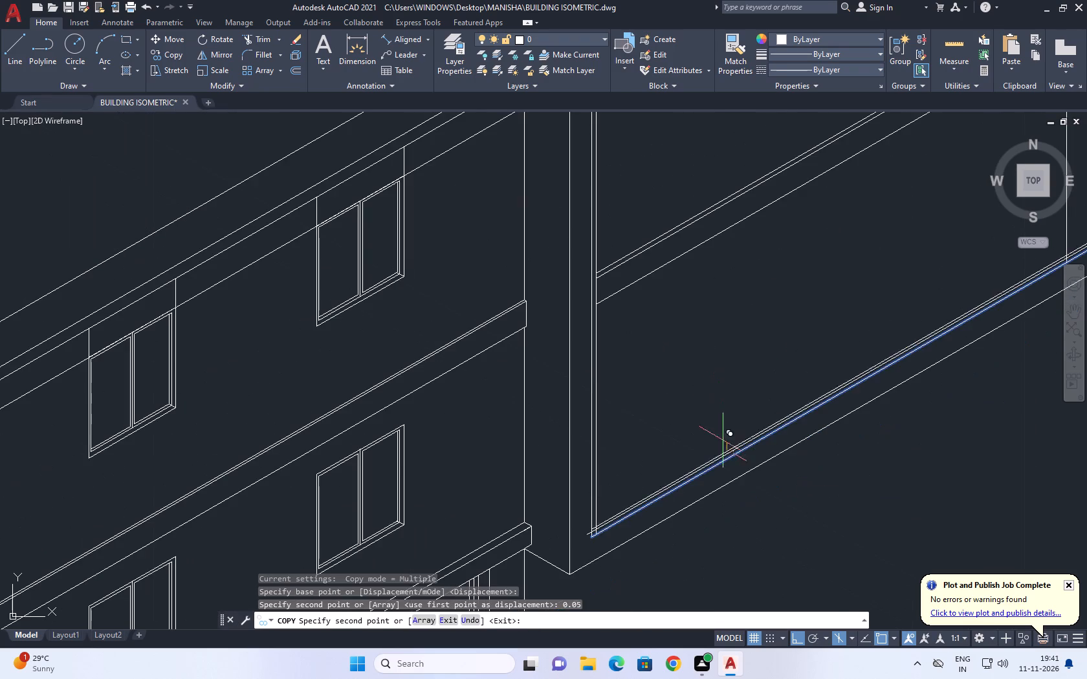
# Trim the copied bottom line's overhang past the inset frame's inner vertical near the extension's front corner.
pyautogui.scroll(2, 605, 539)
pyautogui.write('TR')
pyautogui.press('space')
pyautogui.scroll(3, 582, 532)
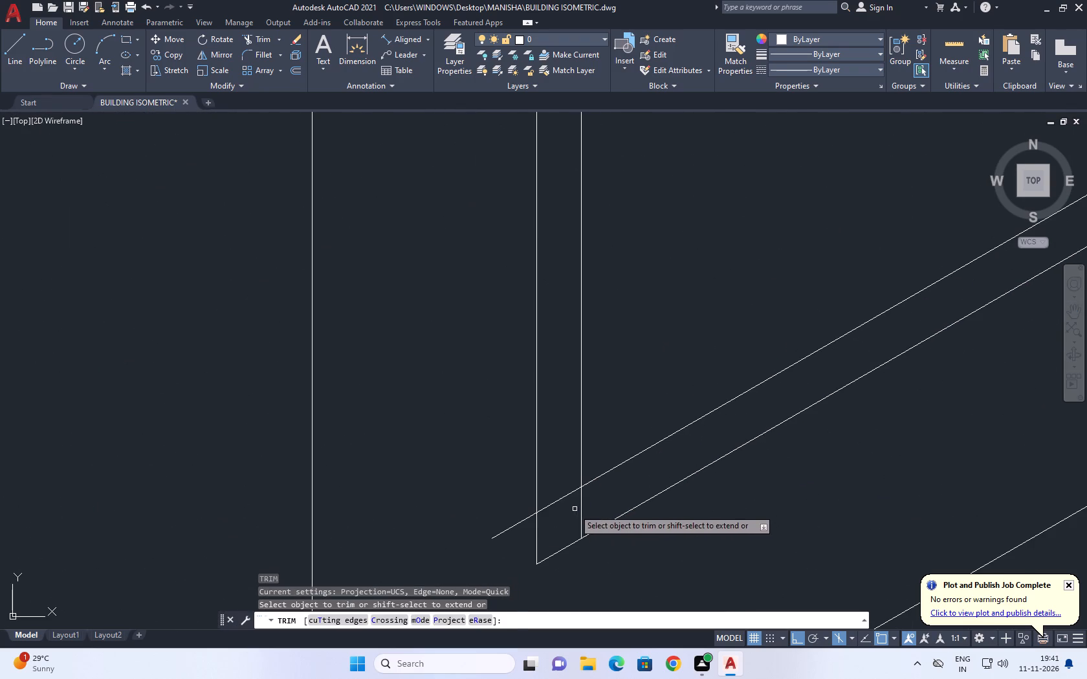
pyautogui.click(565, 504)
pyautogui.click(569, 487)
pyautogui.click(495, 539)
pyautogui.scroll(-1, 507, 531)
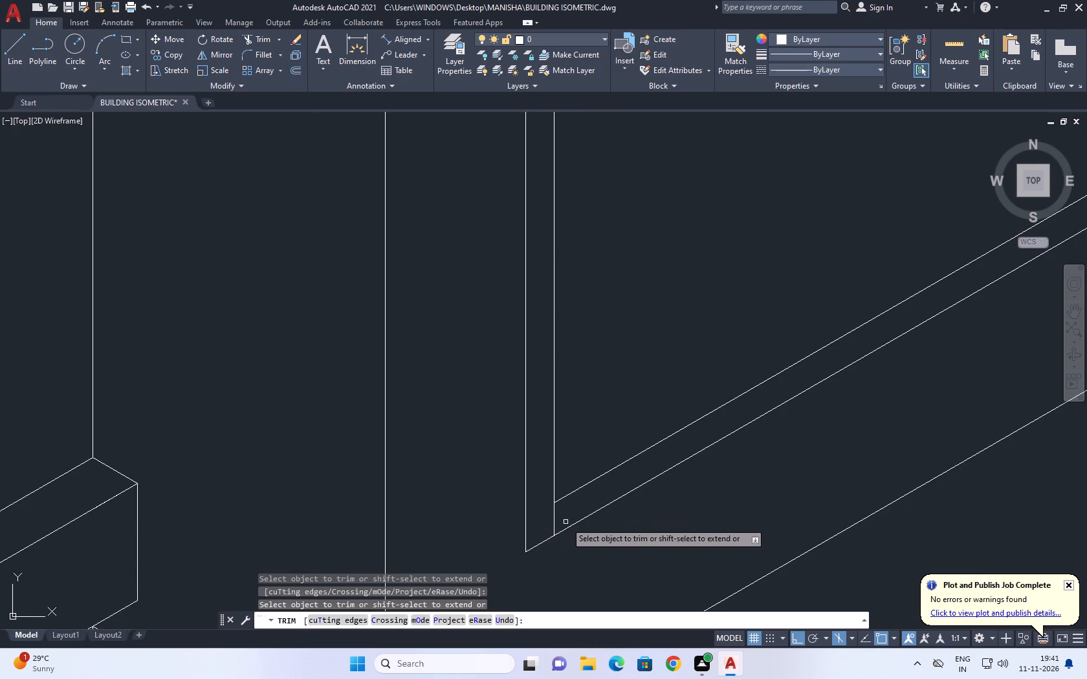
pyautogui.scroll(-4, 559, 510)
pyautogui.moveTo(747, 392); pyautogui.dragTo(557, 477, button='middle')
pyautogui.moveTo(901, 360); pyautogui.dragTo(787, 438, button='middle')
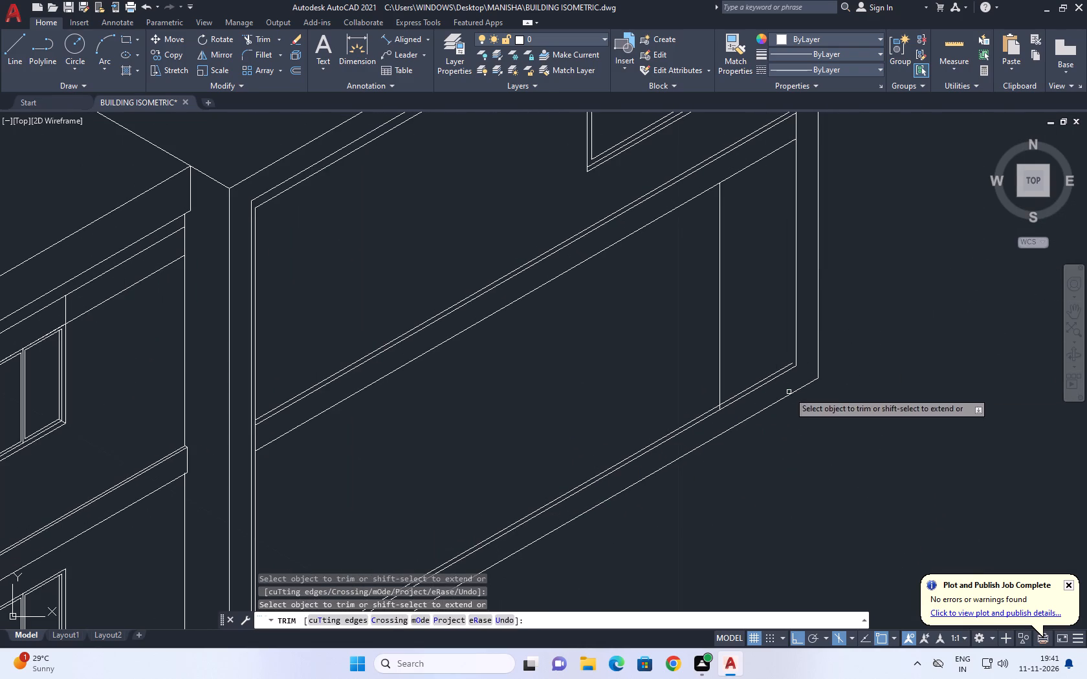
pyautogui.press('Escape')
# Add a short receding line from the inset frame's far bottom corner, trimmed where it meets the copied bottom line.
pyautogui.scroll(1, 785, 383)
pyautogui.write('L')
pyautogui.press('space')
pyautogui.scroll(2, 811, 368)
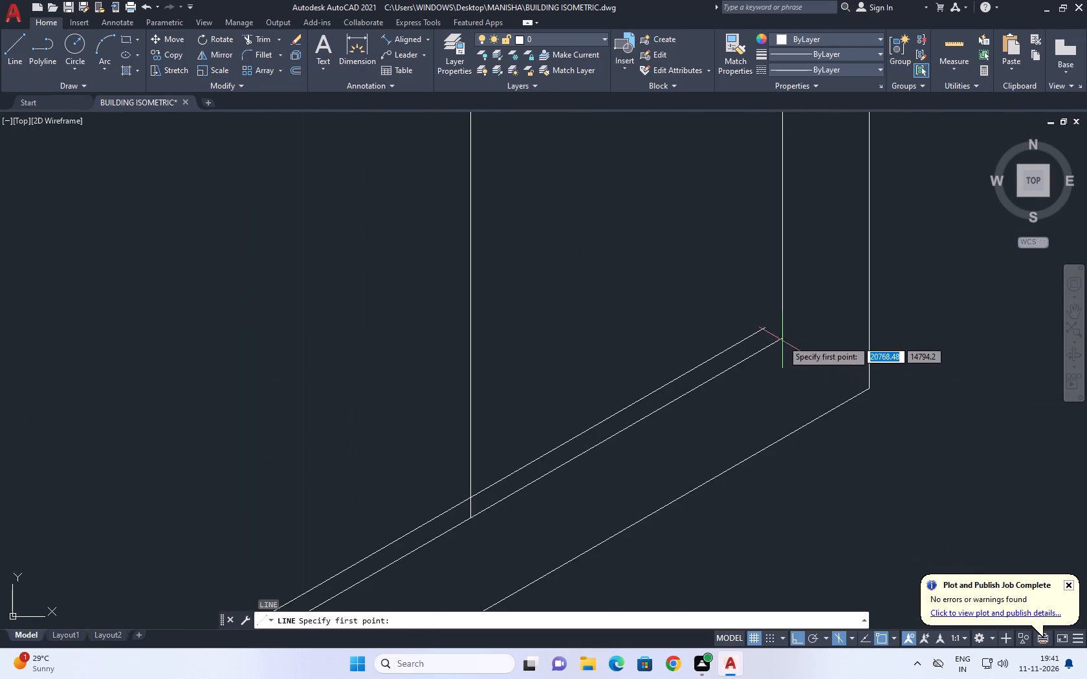
pyautogui.click(782, 339)
pyautogui.click(727, 315)
pyautogui.press('Escape')
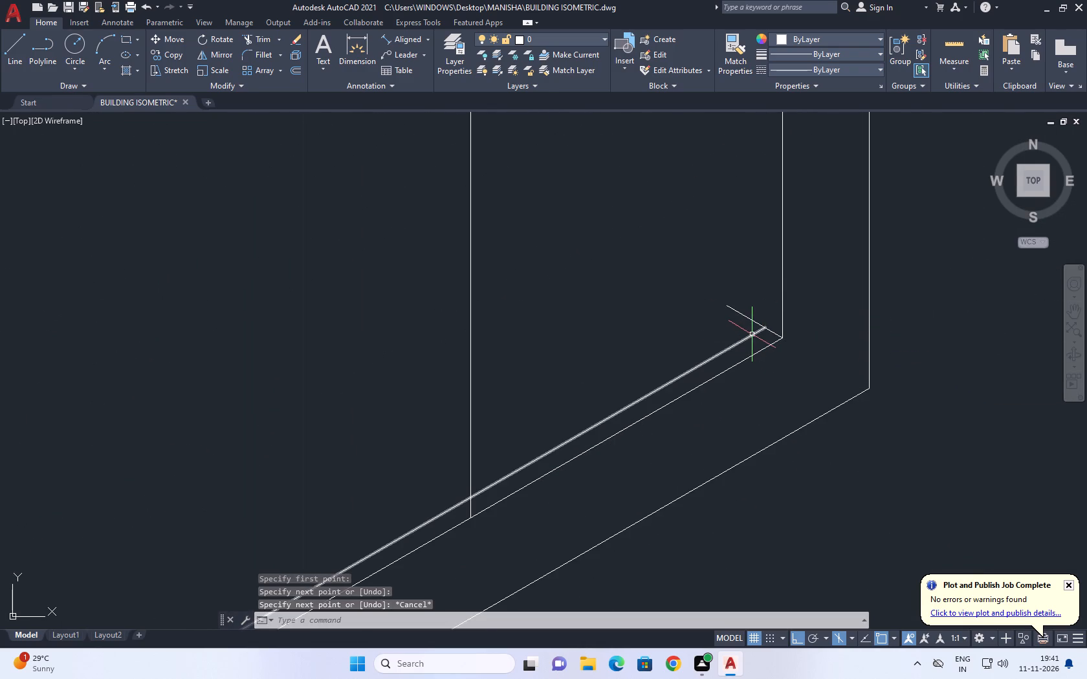
pyautogui.press('t')
pyautogui.press('r')
pyautogui.press('space')
pyautogui.scroll(1, 751, 336)
pyautogui.click(760, 319)
pyautogui.click(784, 297)
pyautogui.press('space')
# Delete the leftover vertical line between the dividing band and the inset frame's bottom edge.
pyautogui.scroll(-4, 786, 296)
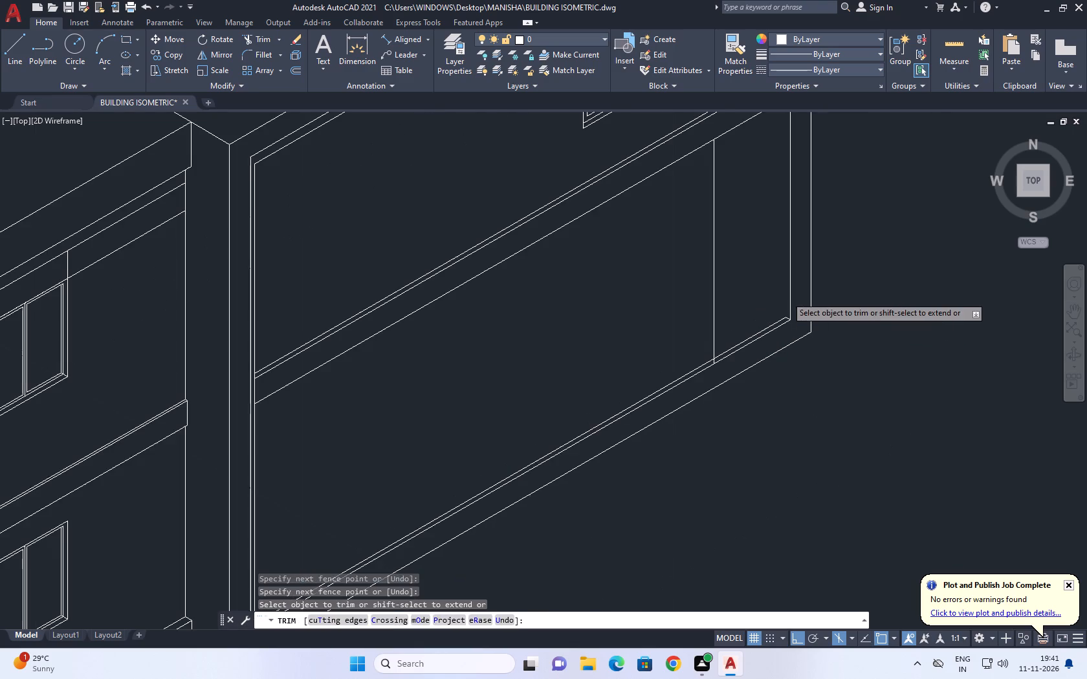
pyautogui.moveTo(705, 382); pyautogui.dragTo(822, 426, button='middle')
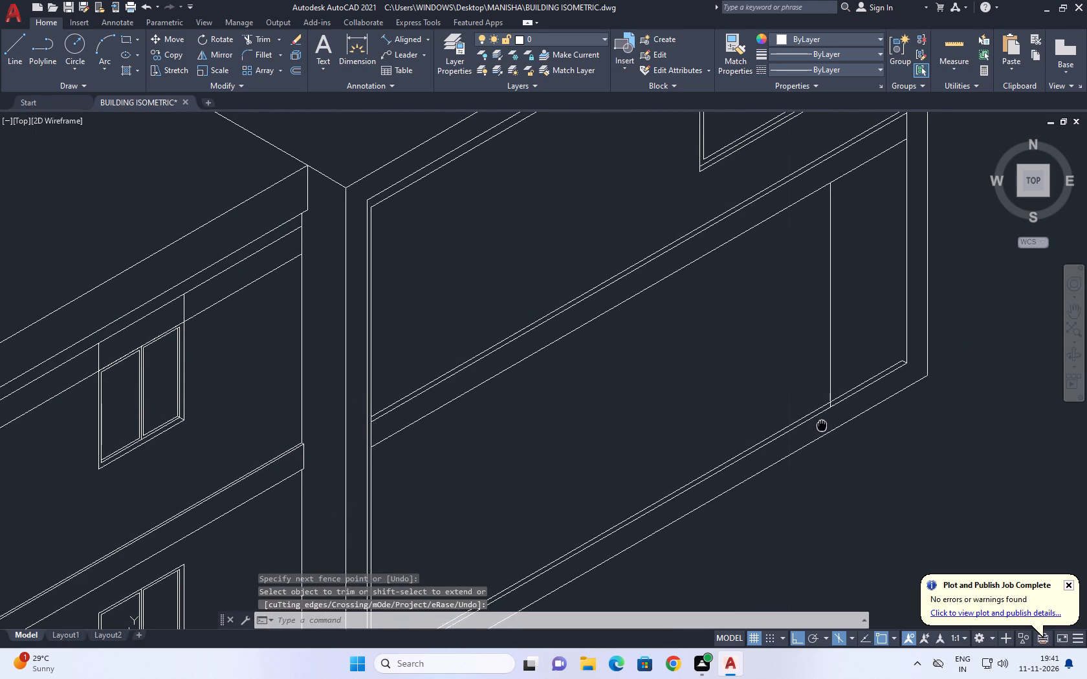
pyautogui.moveTo(822, 426); pyautogui.dragTo(824, 429, button='middle')
pyautogui.click(875, 252)
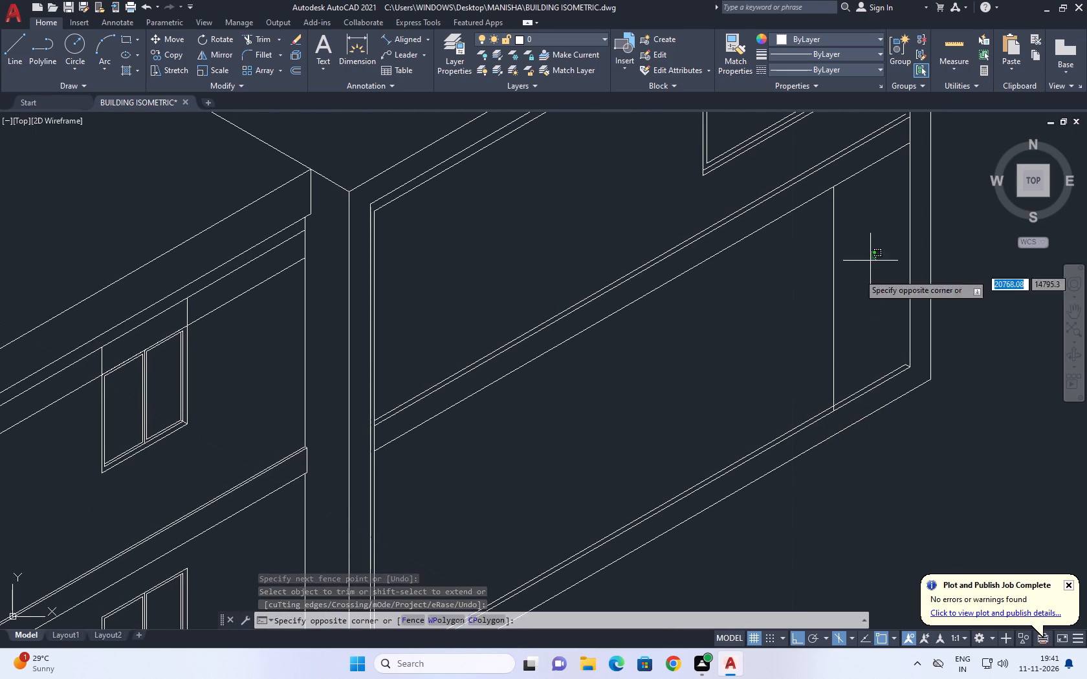
pyautogui.moveTo(835, 293); pyautogui.dragTo(826, 309)
pyautogui.click(872, 284)
pyautogui.click(791, 295)
pyautogui.moveTo(883, 308); pyautogui.dragTo(903, 390, button='middle')
pyautogui.press('Delete')
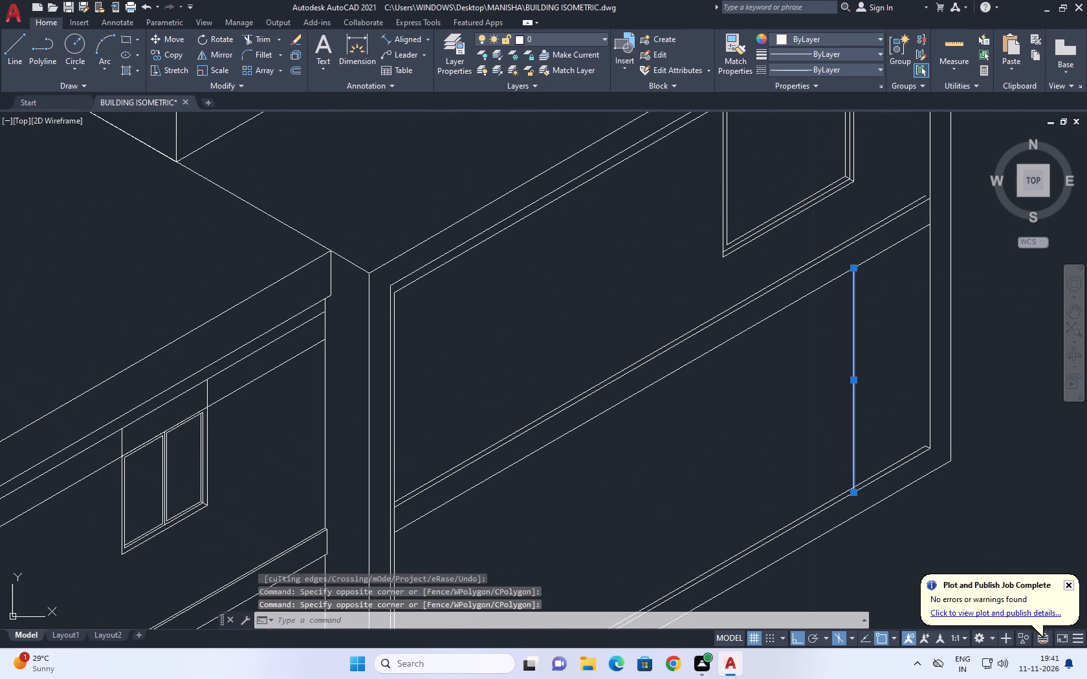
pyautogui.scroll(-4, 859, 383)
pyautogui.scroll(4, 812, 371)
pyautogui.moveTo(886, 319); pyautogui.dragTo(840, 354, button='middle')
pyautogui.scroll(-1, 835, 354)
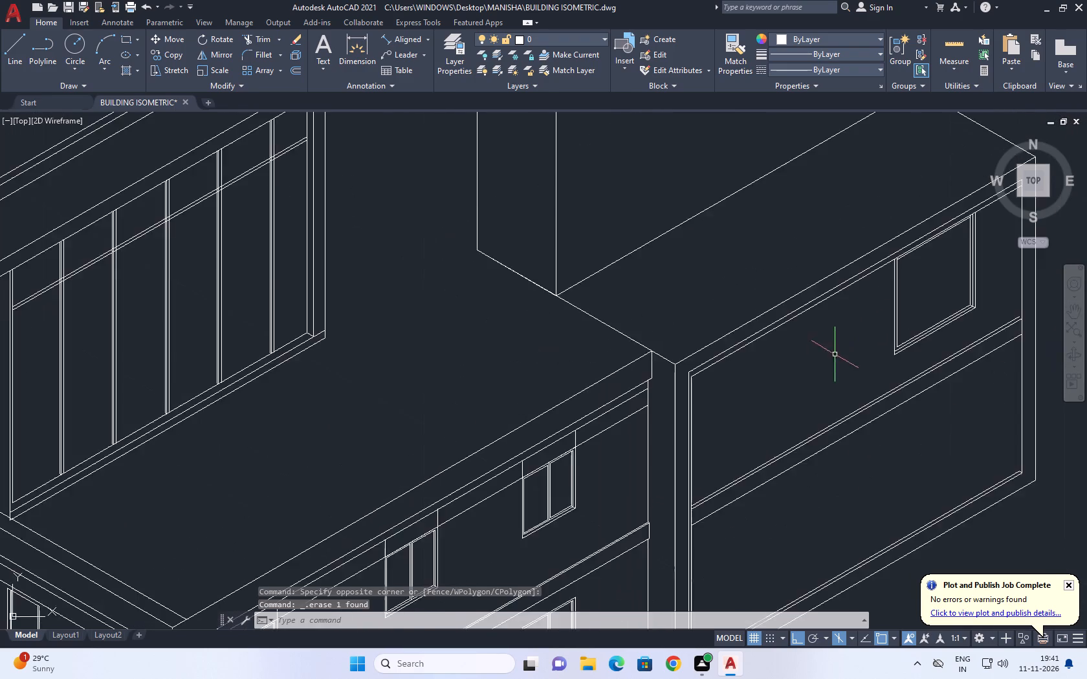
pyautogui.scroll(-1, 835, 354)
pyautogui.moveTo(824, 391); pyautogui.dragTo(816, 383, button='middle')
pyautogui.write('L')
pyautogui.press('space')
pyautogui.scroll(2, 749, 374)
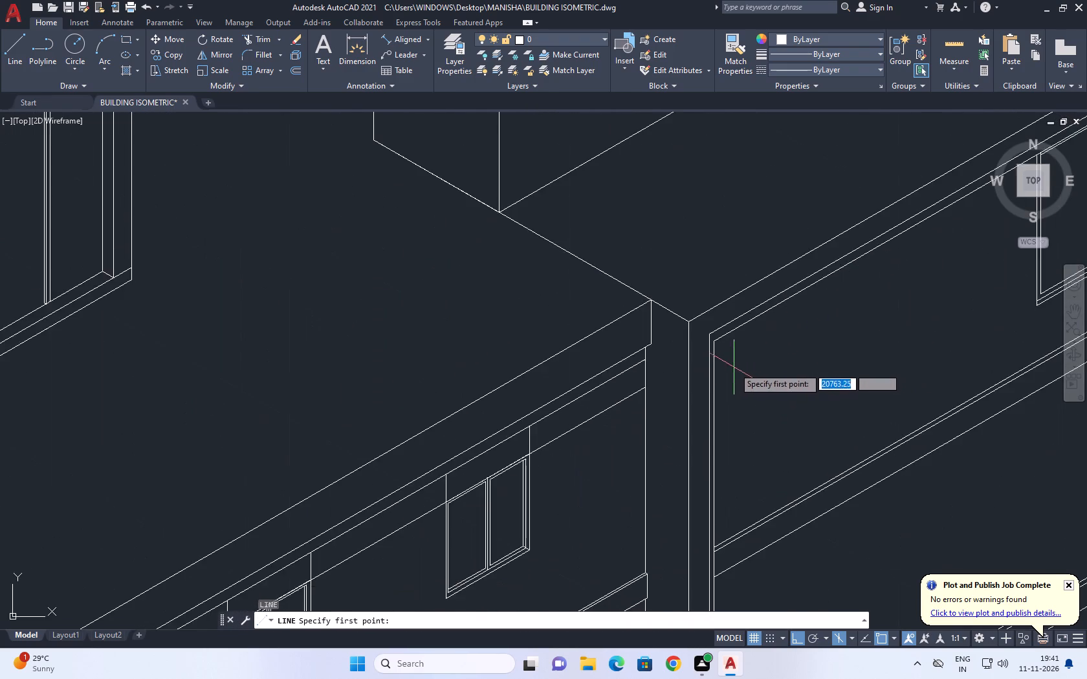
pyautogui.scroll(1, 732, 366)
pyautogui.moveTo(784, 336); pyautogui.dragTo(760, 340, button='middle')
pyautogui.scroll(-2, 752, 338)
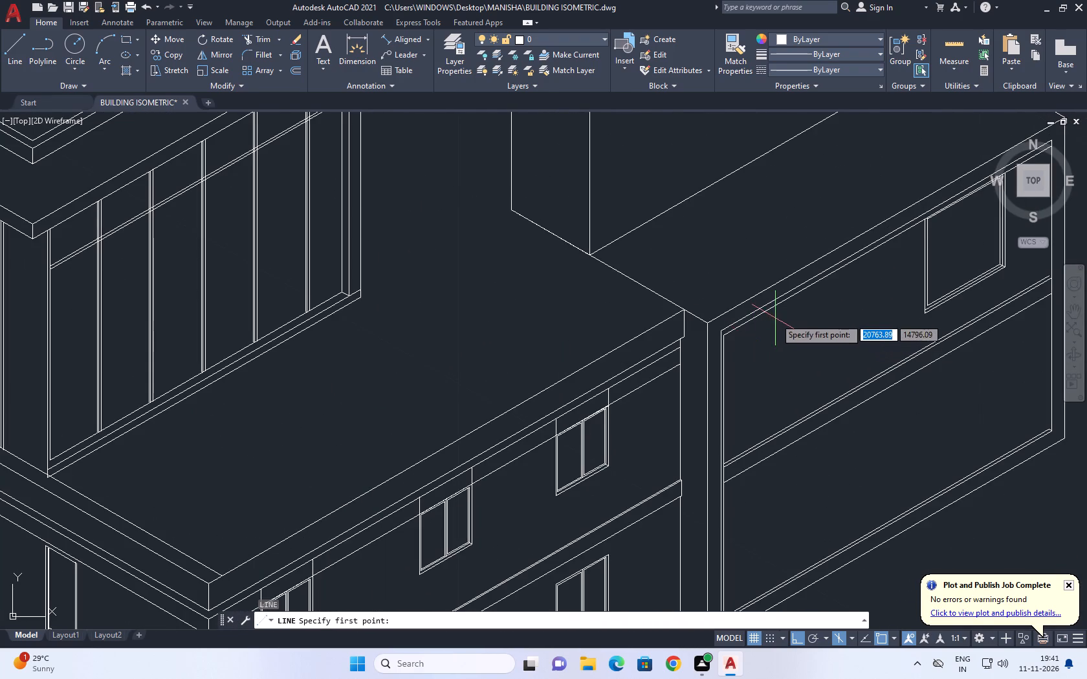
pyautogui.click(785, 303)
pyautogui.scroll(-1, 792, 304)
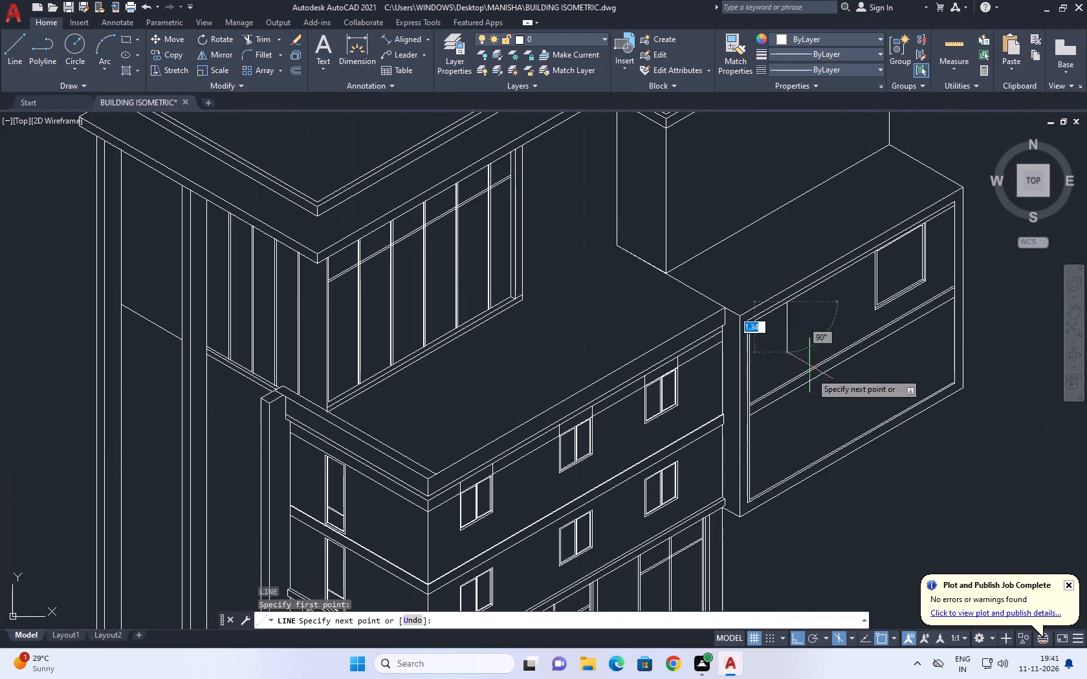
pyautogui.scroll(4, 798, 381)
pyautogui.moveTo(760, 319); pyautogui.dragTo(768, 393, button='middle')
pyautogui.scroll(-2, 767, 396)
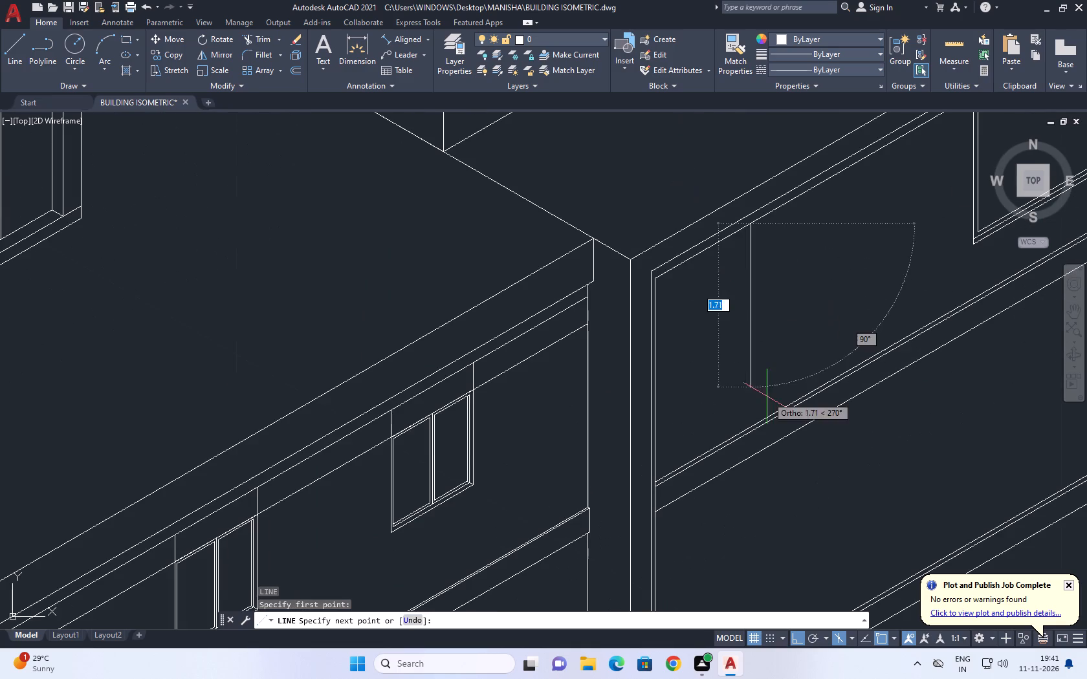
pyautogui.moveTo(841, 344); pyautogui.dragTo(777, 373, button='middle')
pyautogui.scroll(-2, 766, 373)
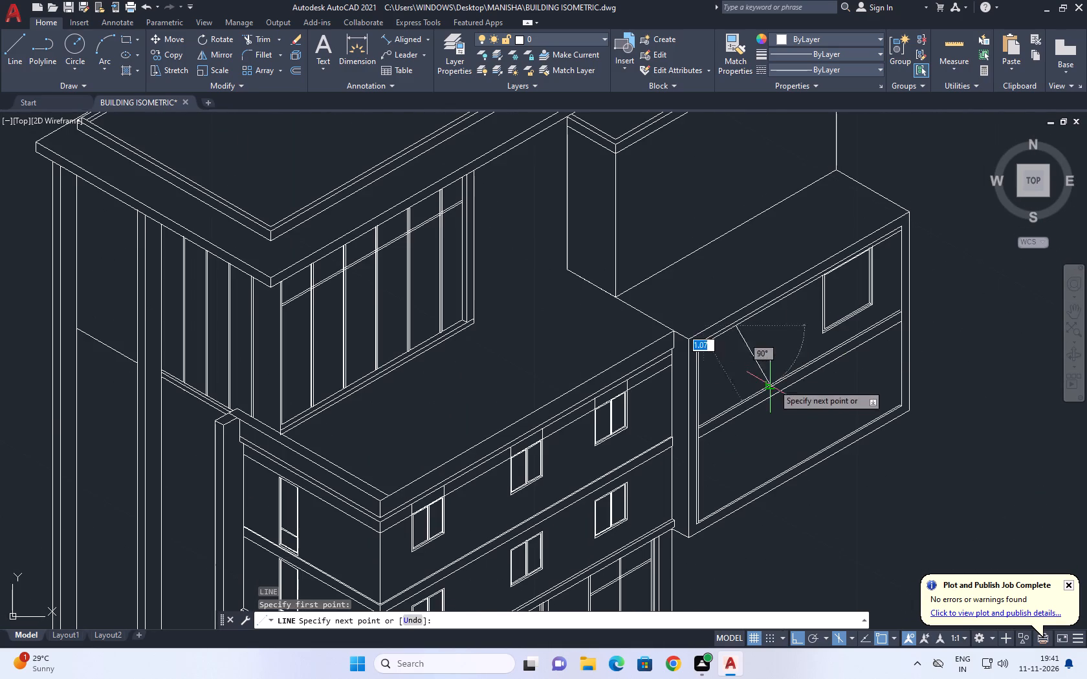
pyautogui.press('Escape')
# Draw a vertical line from the inset frame's inner top line down past the dividing band's double line, near the front corner.
pyautogui.press('space')
pyautogui.scroll(2, 760, 329)
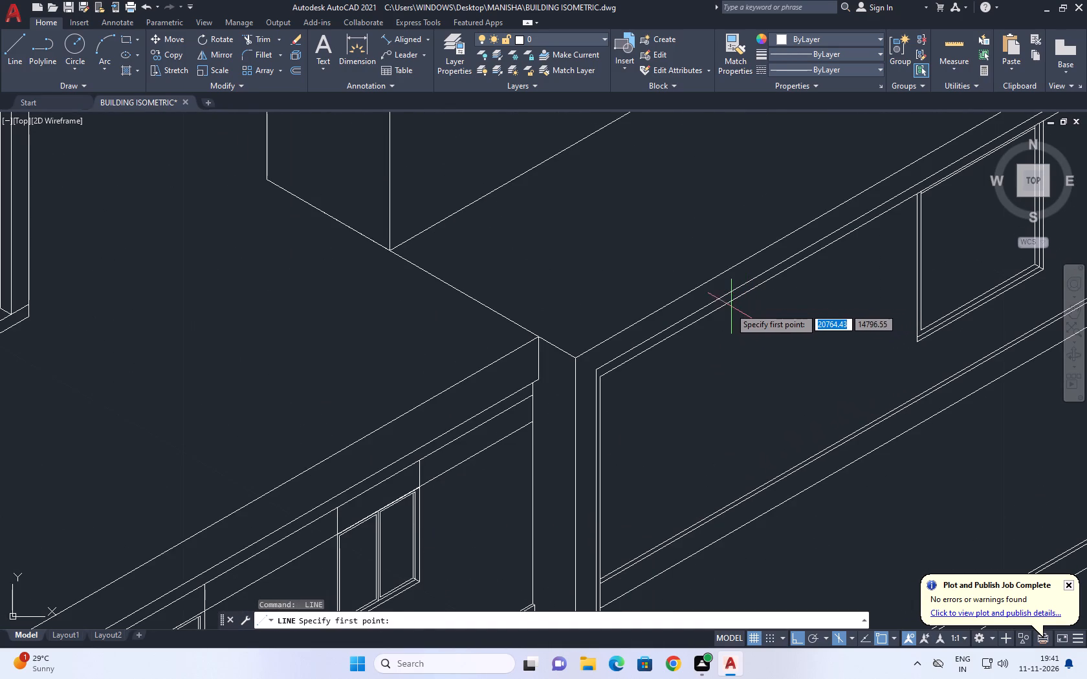
pyautogui.click(715, 312)
pyautogui.moveTo(722, 522); pyautogui.dragTo(712, 361, button='middle')
pyautogui.scroll(2, 712, 383)
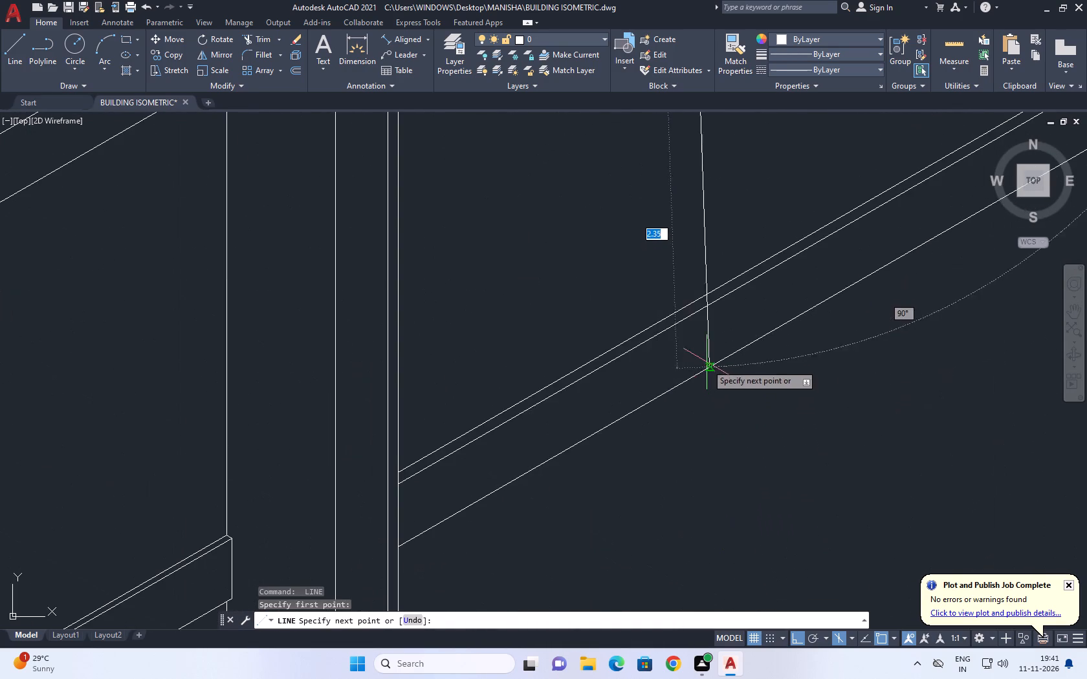
pyautogui.scroll(1, 705, 360)
pyautogui.click(676, 345)
pyautogui.press('Escape')
# Copy the new vertical line at distances 0.05 and 0.1 along the inset wall using the Top isoplane.
pyautogui.moveTo(710, 263); pyautogui.dragTo(739, 404, button='middle')
pyautogui.moveTo(742, 279); pyautogui.dragTo(729, 282)
pyautogui.click(665, 285)
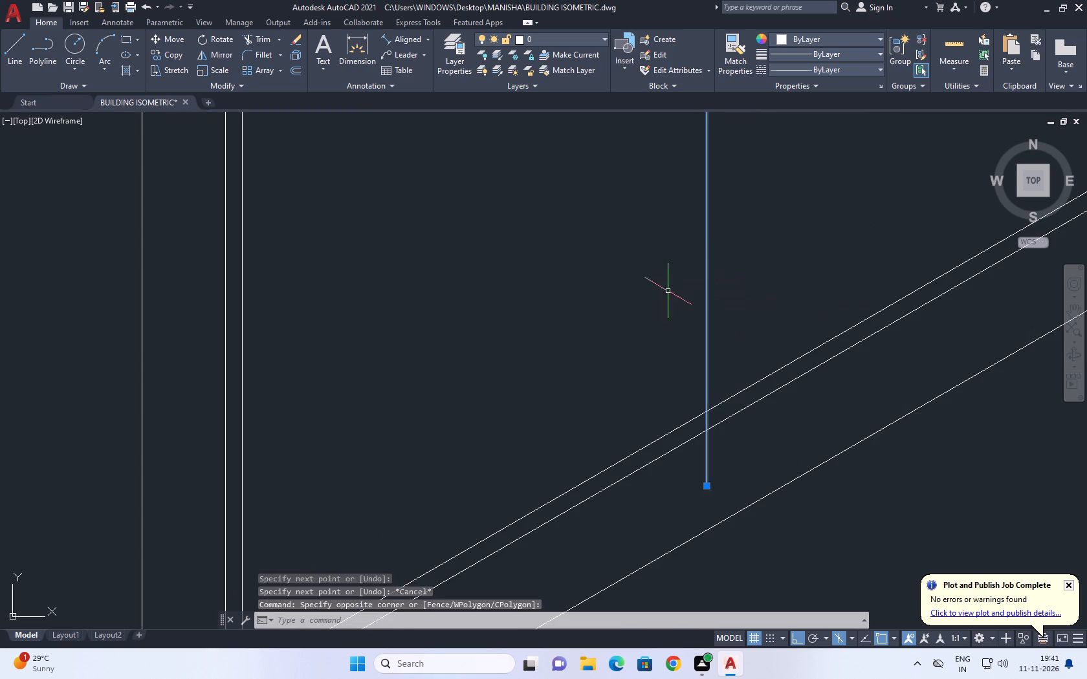
pyautogui.scroll(-3, 688, 302)
pyautogui.moveTo(747, 227); pyautogui.dragTo(781, 359, button='middle')
pyautogui.press('c')
pyautogui.press('o')
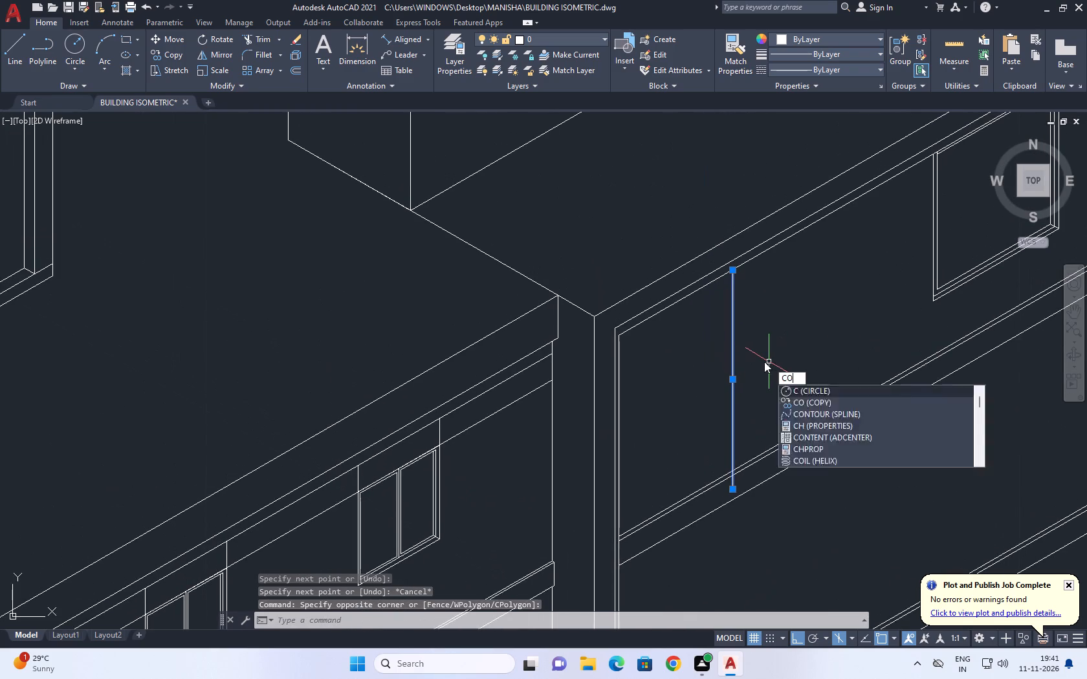
pyautogui.press('space')
pyautogui.scroll(1, 760, 361)
pyautogui.click(800, 311)
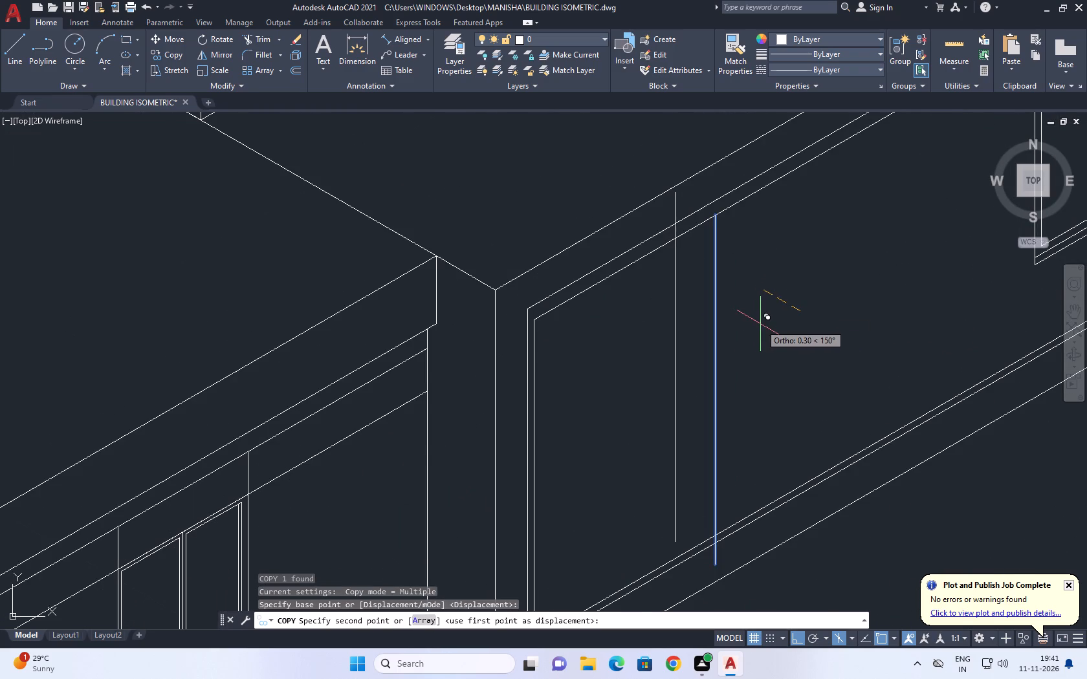
pyautogui.press('F5')
pyautogui.write('0.25')
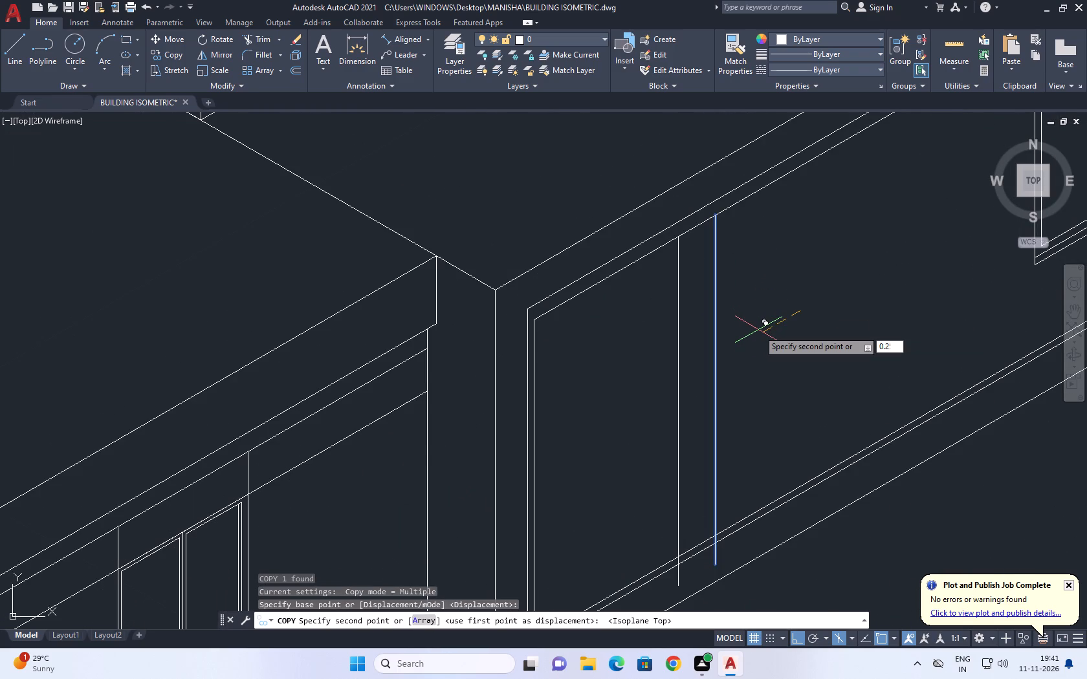
pyautogui.press('BackSpace')
pyautogui.press('BackSpace')
pyautogui.write('05')
pyautogui.press('Return')
pyautogui.write('0.1')
pyautogui.press('Return')
pyautogui.press('Escape')
# Trim the three new verticals below the lower line of the dividing band's double line.
pyautogui.moveTo(736, 354); pyautogui.dragTo(826, 209, button='middle')
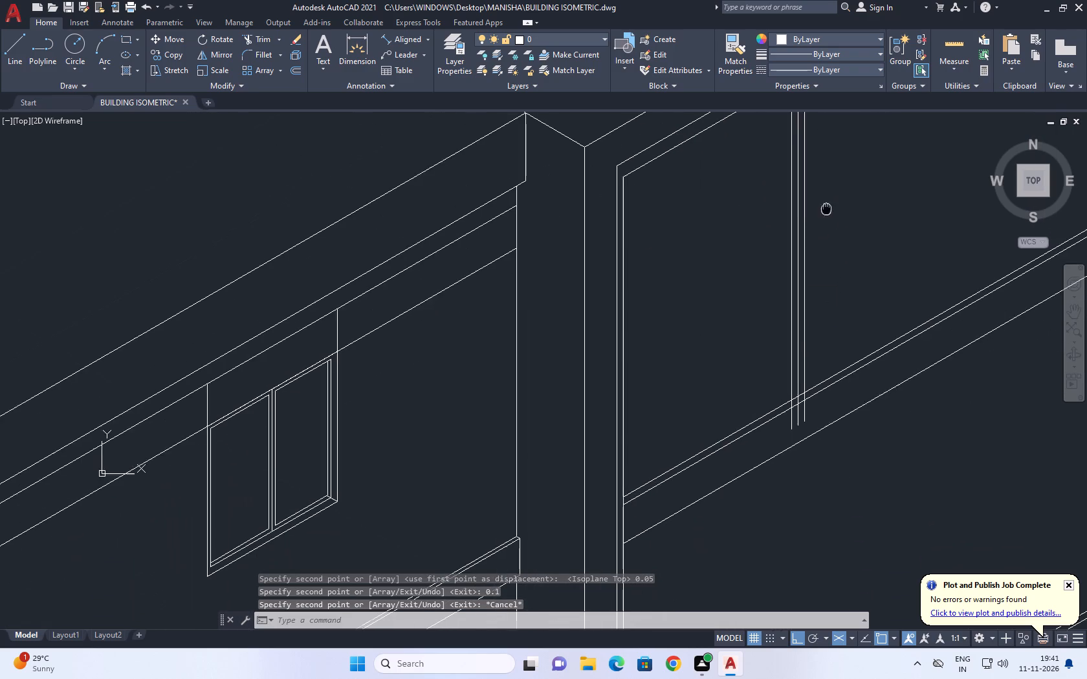
pyautogui.write('TR')
pyautogui.press('space')
pyautogui.scroll(2, 775, 417)
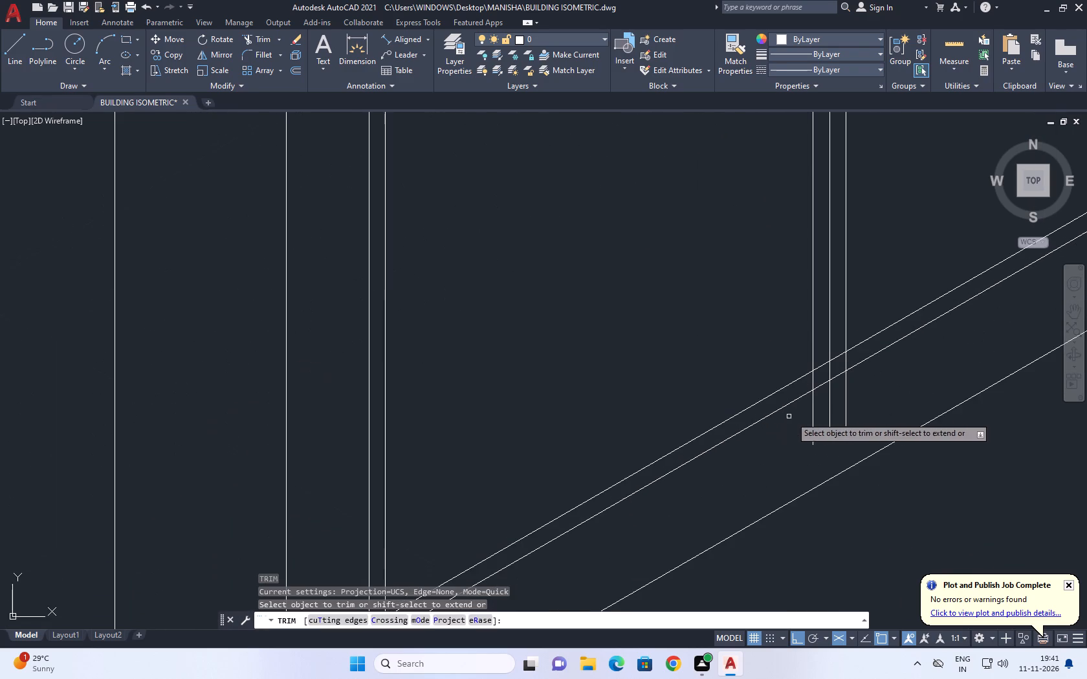
pyautogui.click(880, 390)
pyautogui.click(771, 435)
pyautogui.scroll(2, 846, 376)
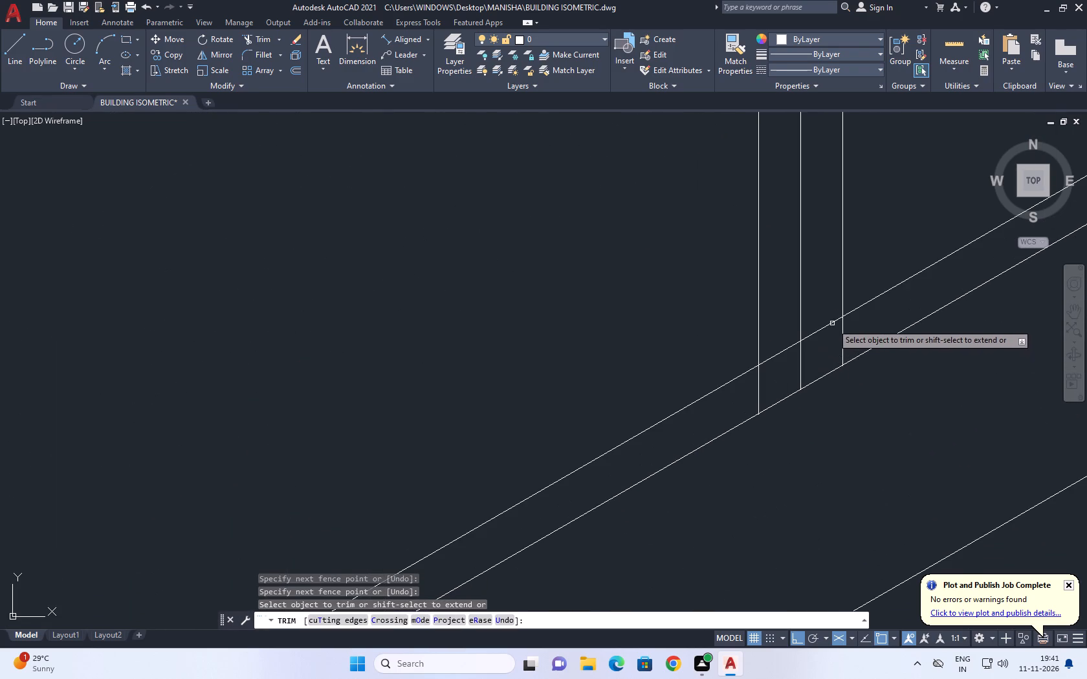
pyautogui.press('Escape')
pyautogui.click(695, 369)
pyautogui.click(693, 407)
pyautogui.scroll(-5, 723, 382)
pyautogui.scroll(-2, 779, 386)
pyautogui.press('Escape')
pyautogui.scroll(1, 784, 393)
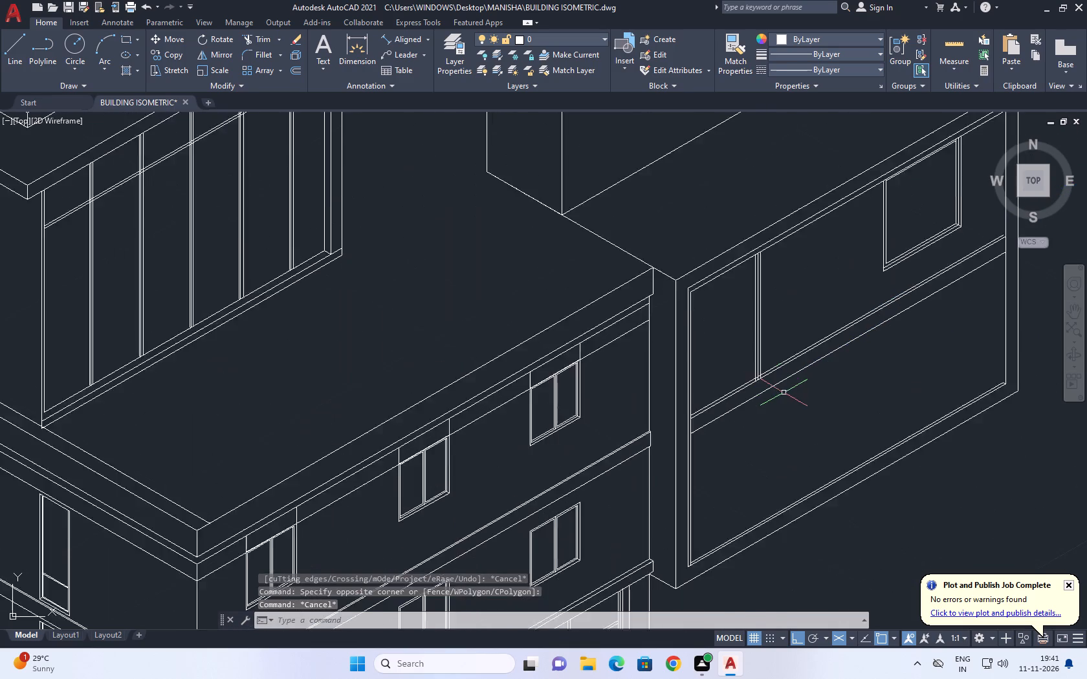
# Trim the dividing band's upper line between the first and middle mullion verticals near the front corner.
pyautogui.scroll(1, 784, 393)
pyautogui.moveTo(763, 376); pyautogui.dragTo(782, 406, button='middle')
pyautogui.write('TR')
pyautogui.press('space')
pyautogui.scroll(4, 775, 406)
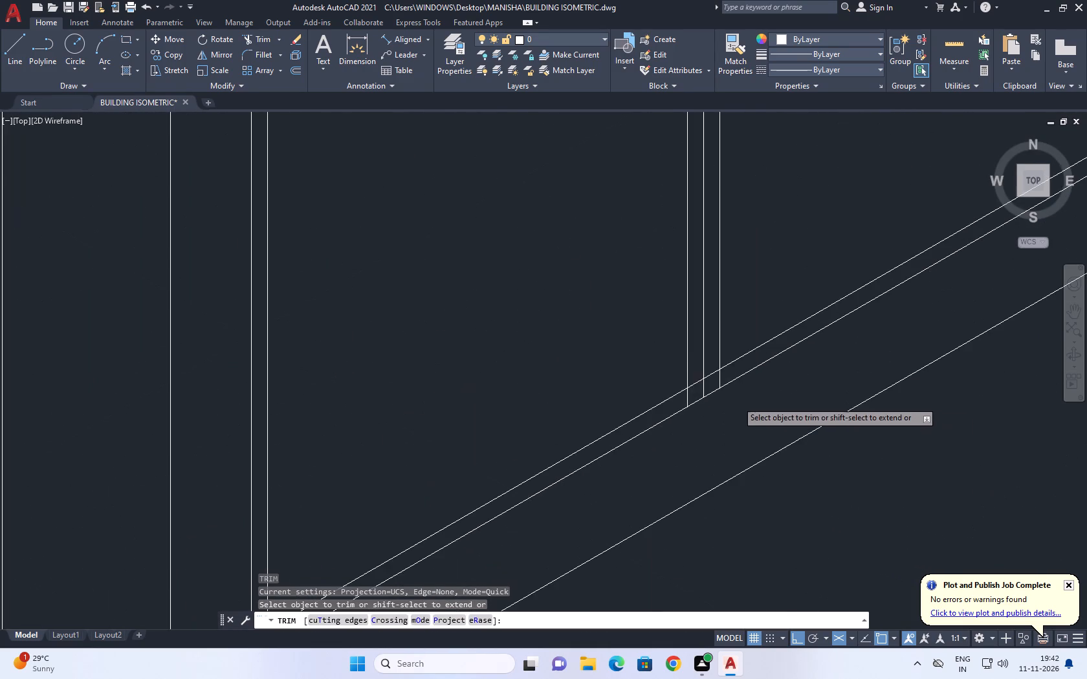
pyautogui.scroll(1, 675, 380)
pyautogui.click(673, 377)
pyautogui.click(668, 358)
pyautogui.press('space')
# Copy the separated upper band segment beside the front corner 0.05 upward using the Right isoplane.
pyautogui.scroll(-3, 670, 367)
pyautogui.scroll(1, 633, 385)
pyautogui.click(631, 391)
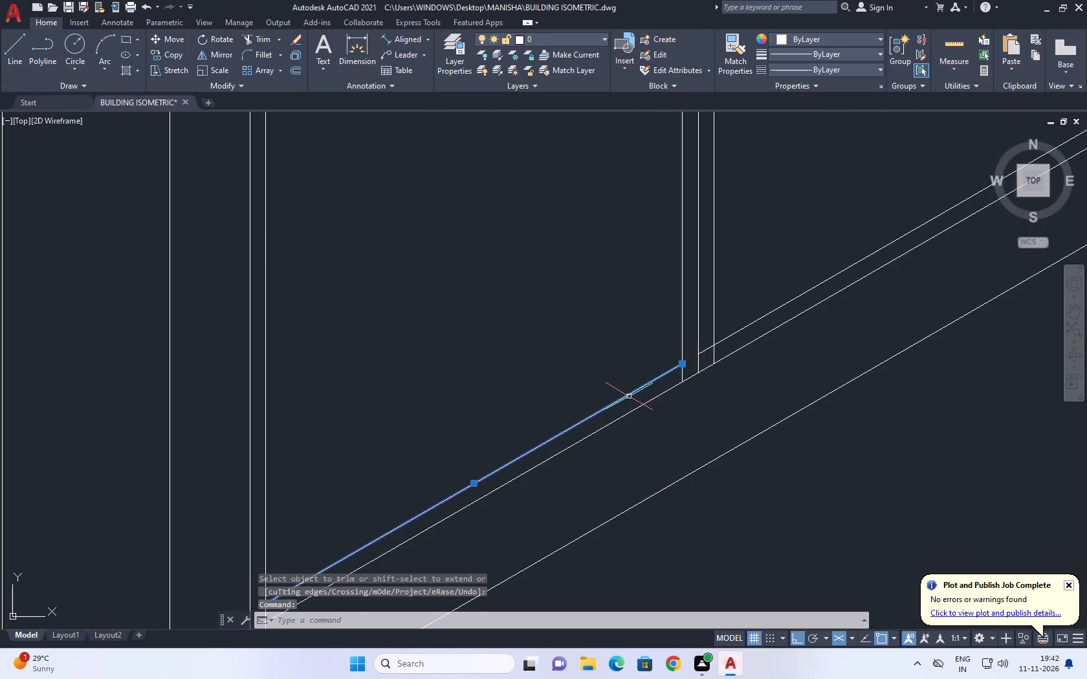
pyautogui.moveTo(644, 357); pyautogui.dragTo(730, 333, button='middle')
pyautogui.write('CO')
pyautogui.press('space')
pyautogui.click(724, 358)
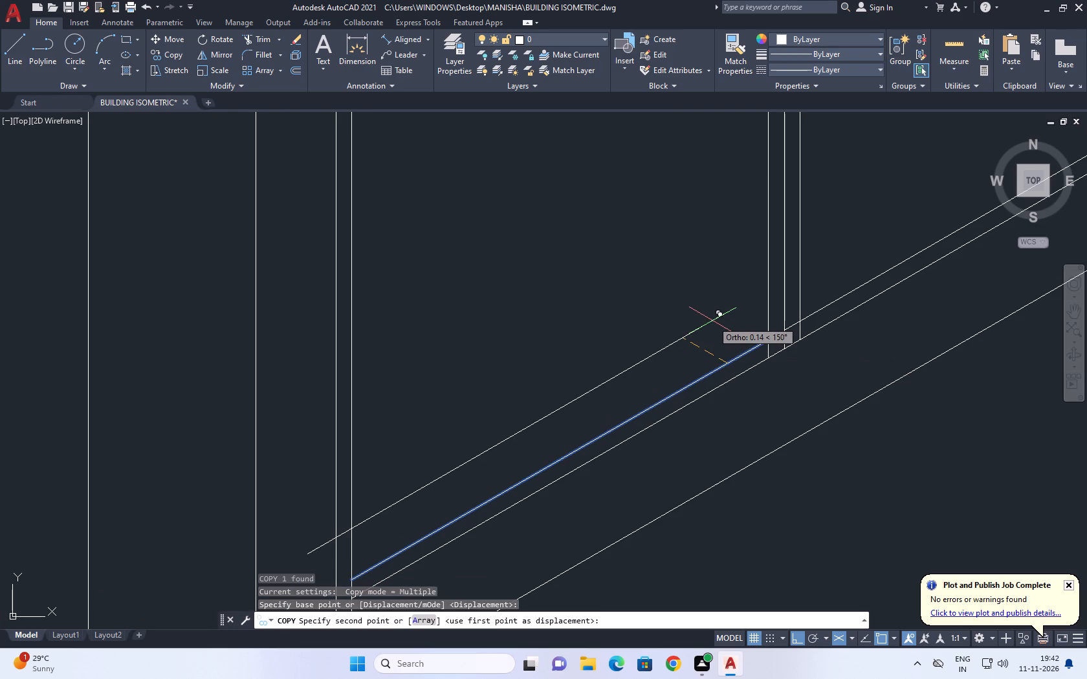
pyautogui.press('F5')
pyautogui.write('0.05')
pyautogui.press('Return')
pyautogui.press('Escape')
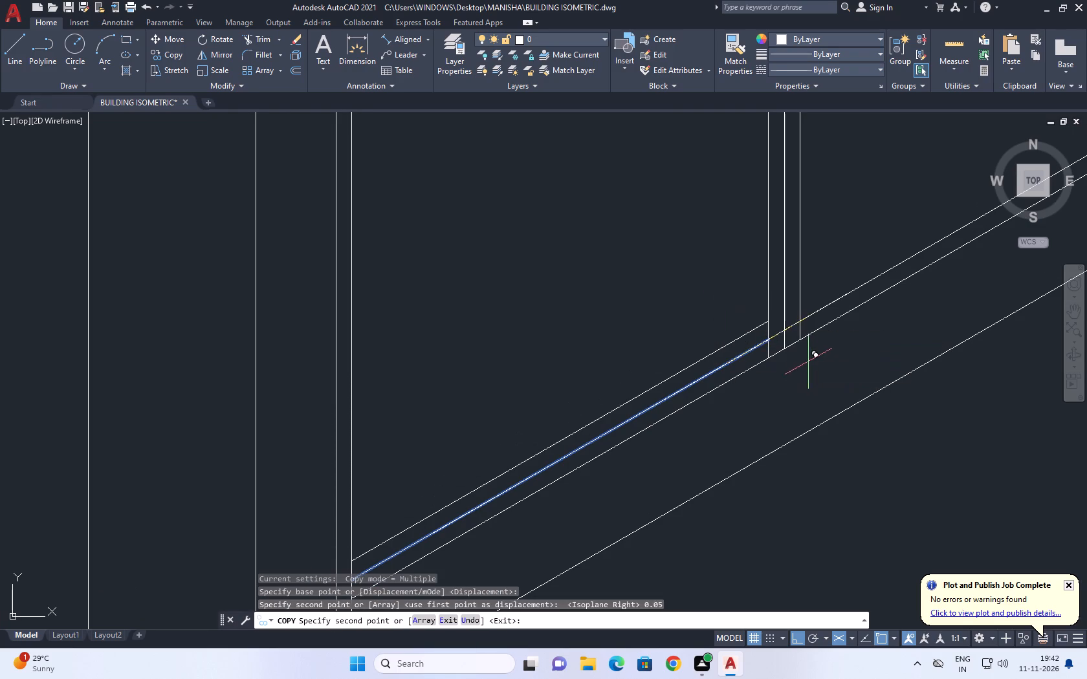
# Trim the first mullion vertical where it runs below the copied sill line.
pyautogui.moveTo(796, 350); pyautogui.dragTo(840, 370, button='middle')
pyautogui.press('t')
pyautogui.press('r')
pyautogui.press('space')
pyautogui.scroll(2, 817, 369)
pyautogui.click(812, 316)
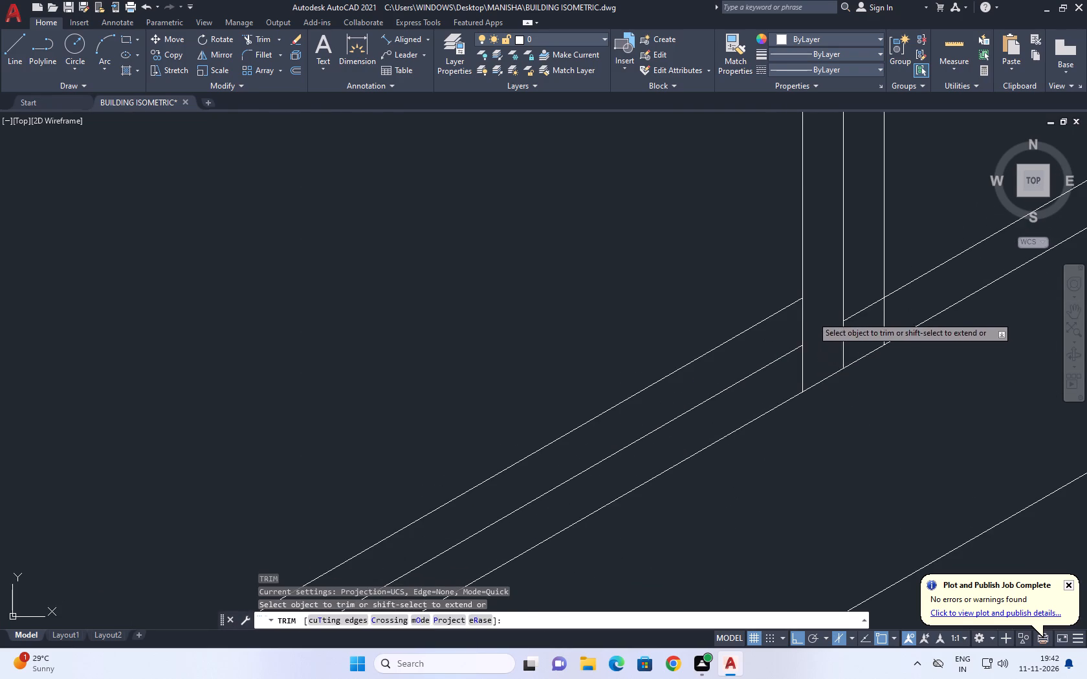
pyautogui.click(782, 341)
pyautogui.click(787, 374)
pyautogui.click(811, 360)
pyautogui.scroll(-3, 823, 336)
pyautogui.press('Escape')
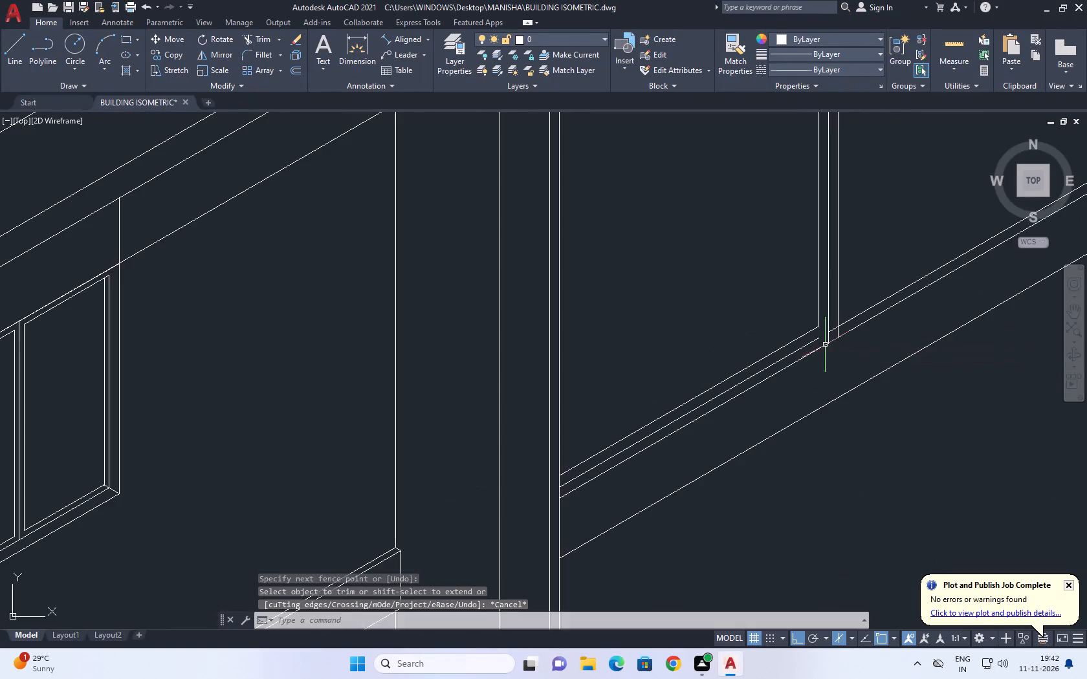
# Extend the middle sill line of the front panel to the middle mullion vertical.
pyautogui.moveTo(829, 354); pyautogui.dragTo(835, 381, button='middle')
pyautogui.press('e')
pyautogui.press('x')
pyautogui.press('space')
pyautogui.click(817, 367)
pyautogui.press('Escape')
pyautogui.scroll(-4, 793, 366)
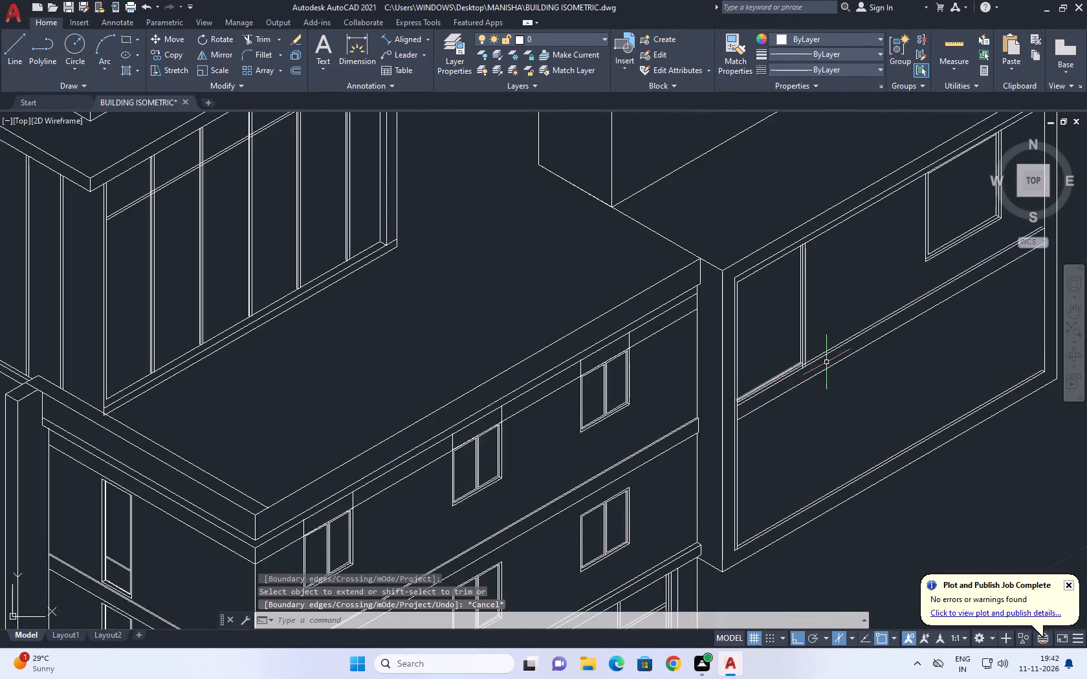
# Trim the mullion's third vertical below the band's upper line, and that line between the middle and third verticals.
pyautogui.moveTo(855, 314); pyautogui.dragTo(804, 350, button='middle')
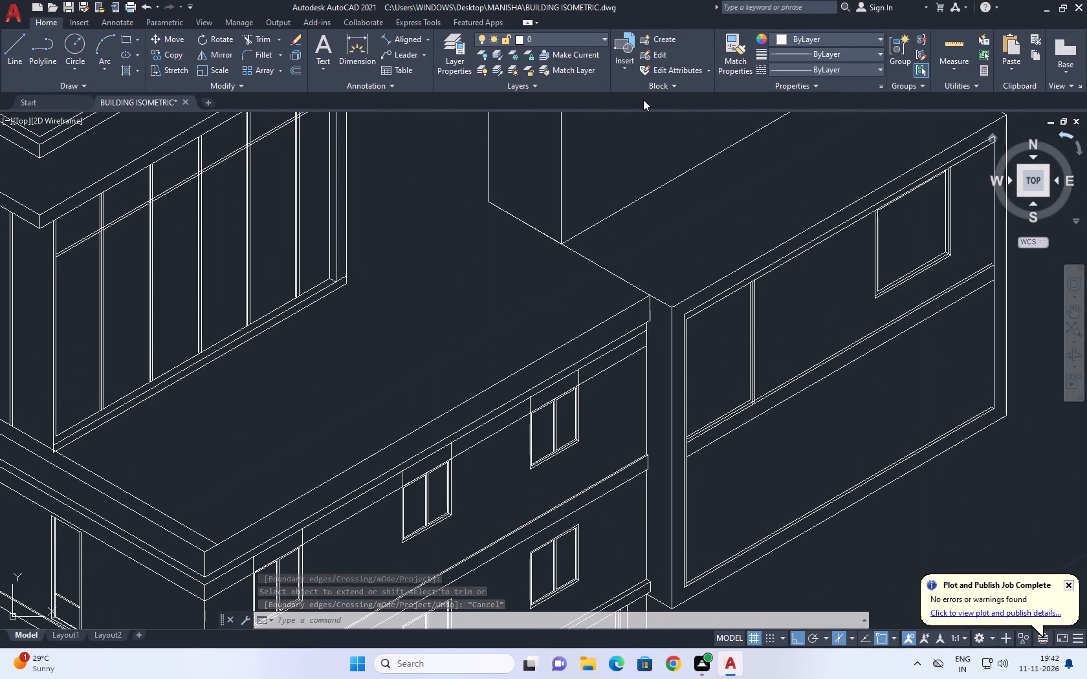
pyautogui.scroll(2, 662, 469)
pyautogui.moveTo(739, 431); pyautogui.dragTo(694, 491, button='middle')
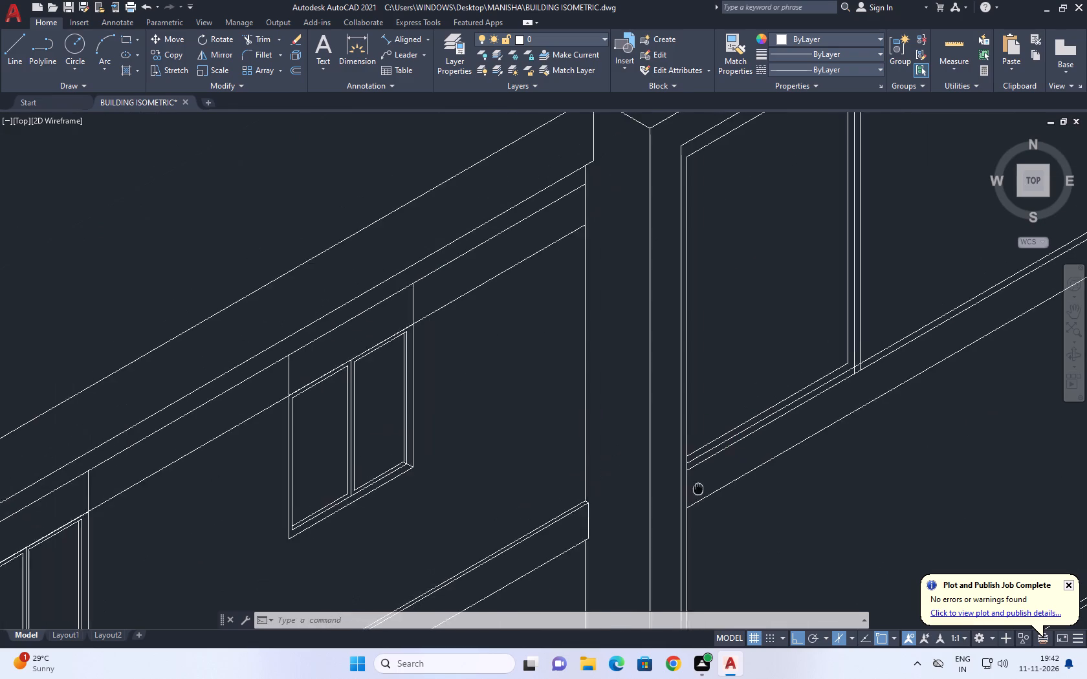
pyautogui.moveTo(694, 491); pyautogui.dragTo(677, 521, button='middle')
pyautogui.moveTo(766, 314); pyautogui.dragTo(753, 348, button='middle')
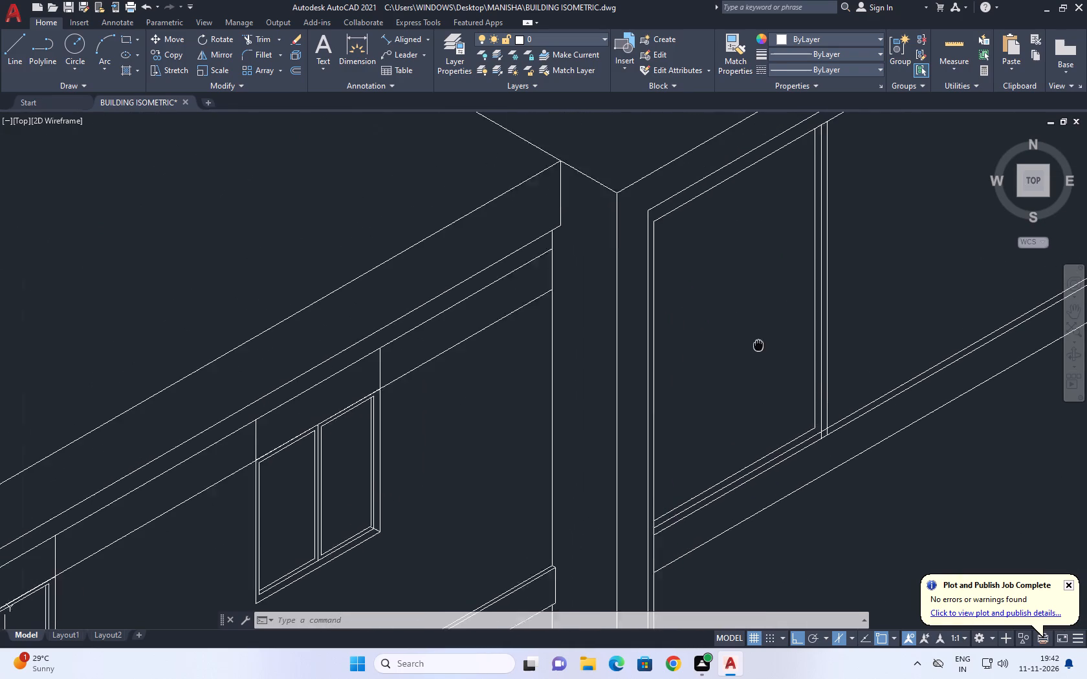
pyautogui.moveTo(753, 348); pyautogui.dragTo(704, 375, button='middle')
pyautogui.moveTo(800, 466); pyautogui.dragTo(641, 479, button='middle')
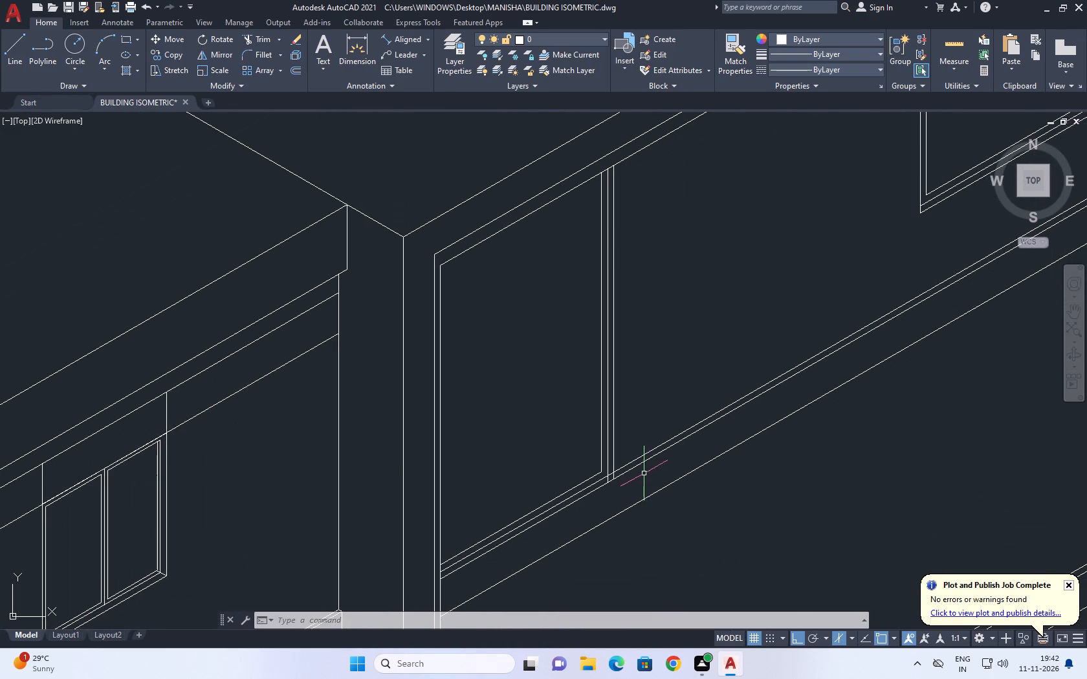
pyautogui.scroll(3, 610, 477)
pyautogui.moveTo(661, 493); pyautogui.dragTo(694, 491, button='middle')
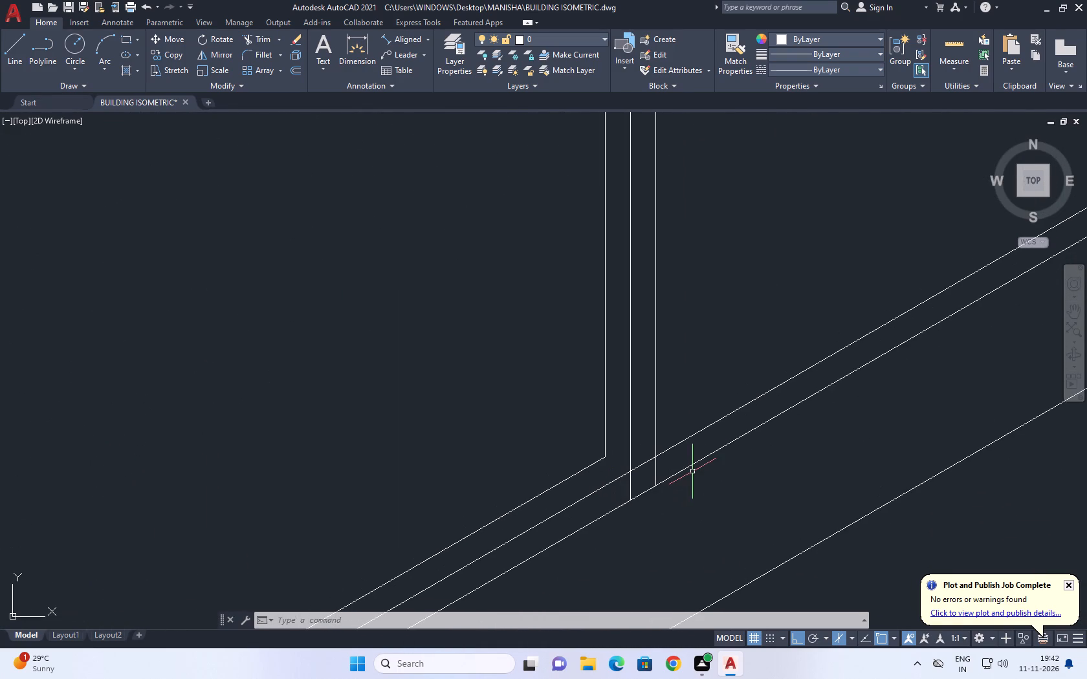
pyautogui.write('TR')
pyautogui.press('space')
pyautogui.scroll(2, 657, 471)
pyautogui.click(624, 451)
pyautogui.click(661, 468)
pyautogui.click(630, 462)
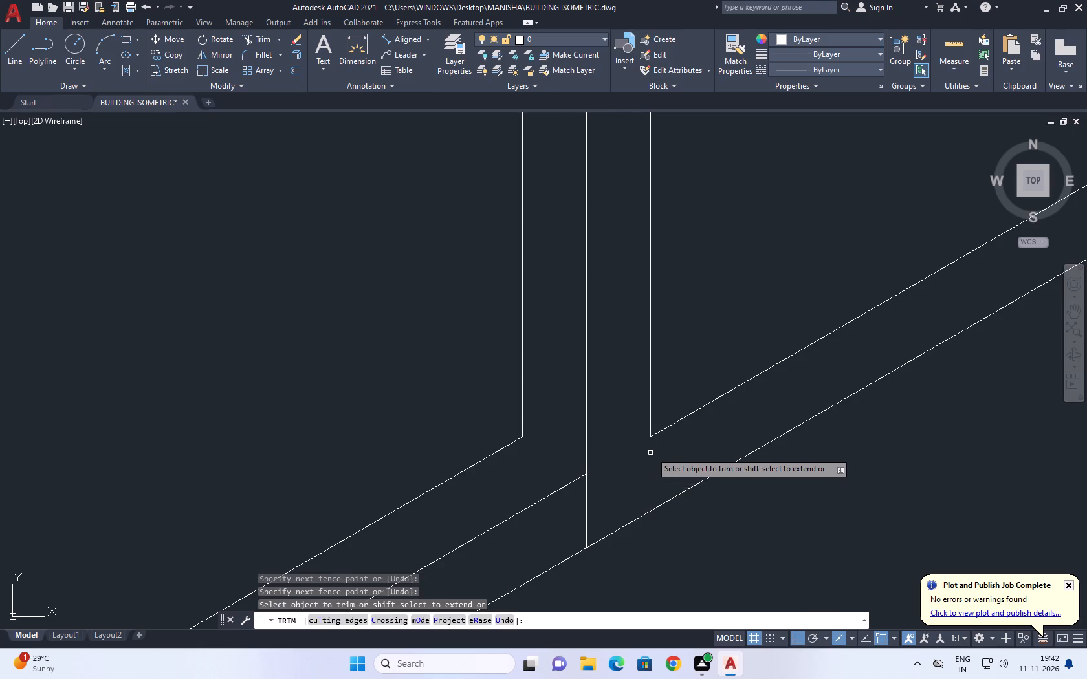
pyautogui.scroll(-6, 651, 452)
pyautogui.moveTo(716, 369); pyautogui.dragTo(727, 433, button='middle')
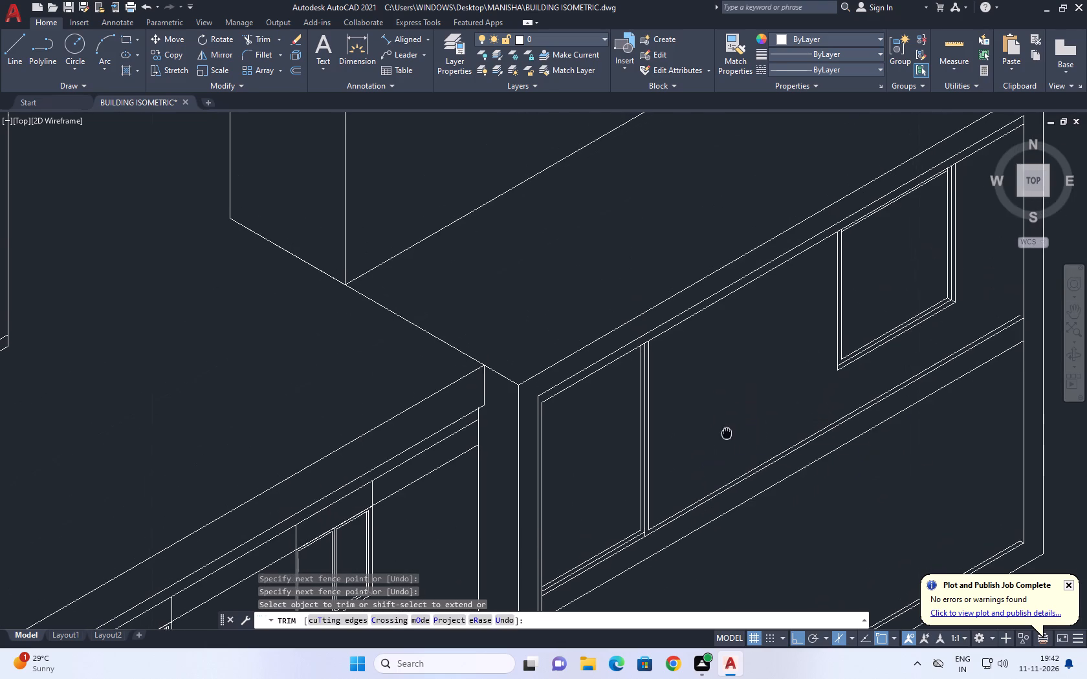
pyautogui.press('Escape')
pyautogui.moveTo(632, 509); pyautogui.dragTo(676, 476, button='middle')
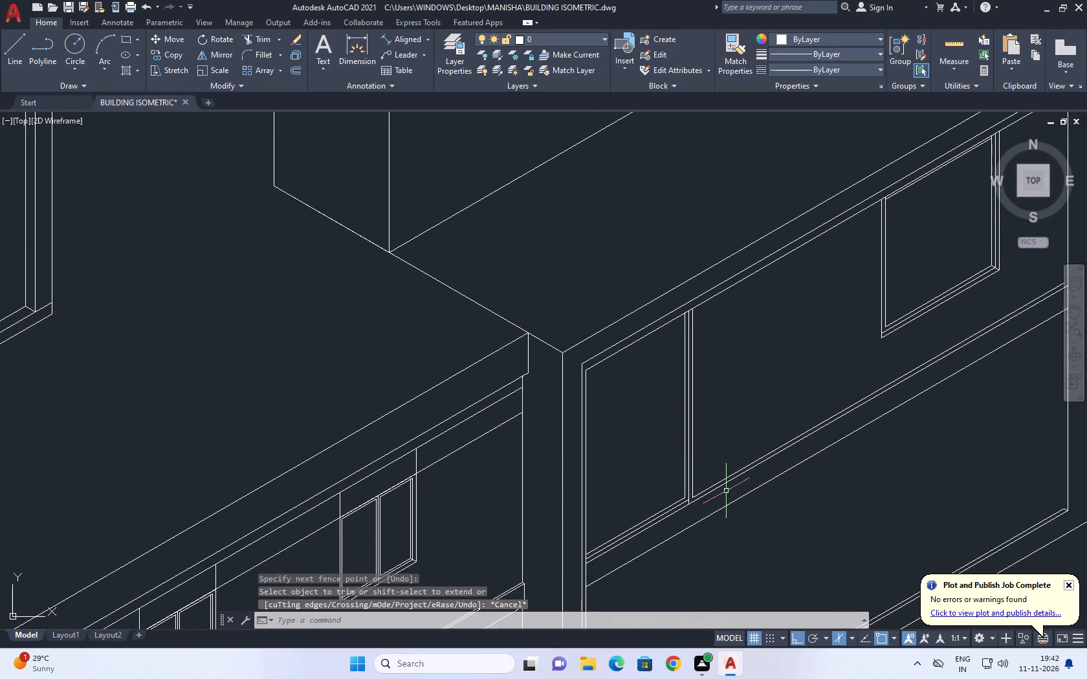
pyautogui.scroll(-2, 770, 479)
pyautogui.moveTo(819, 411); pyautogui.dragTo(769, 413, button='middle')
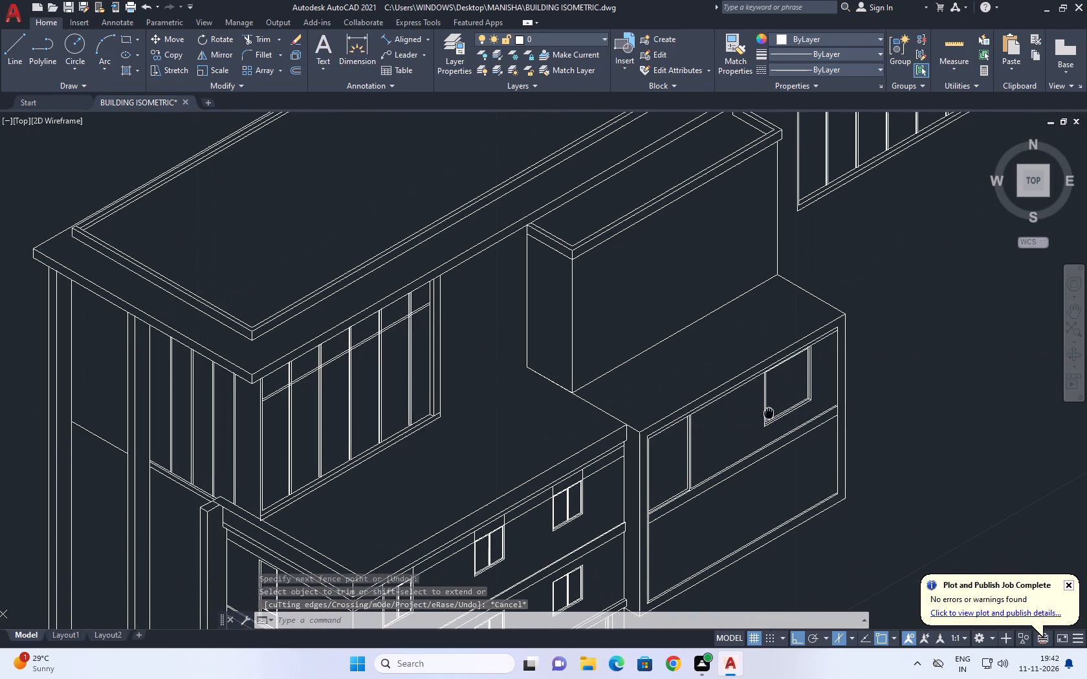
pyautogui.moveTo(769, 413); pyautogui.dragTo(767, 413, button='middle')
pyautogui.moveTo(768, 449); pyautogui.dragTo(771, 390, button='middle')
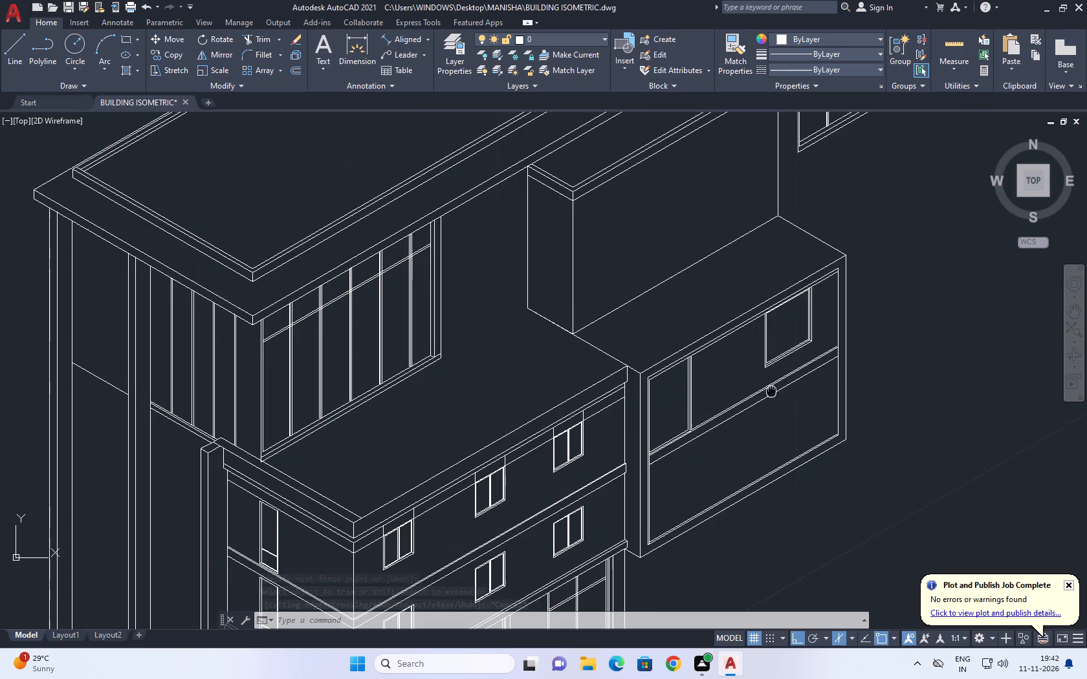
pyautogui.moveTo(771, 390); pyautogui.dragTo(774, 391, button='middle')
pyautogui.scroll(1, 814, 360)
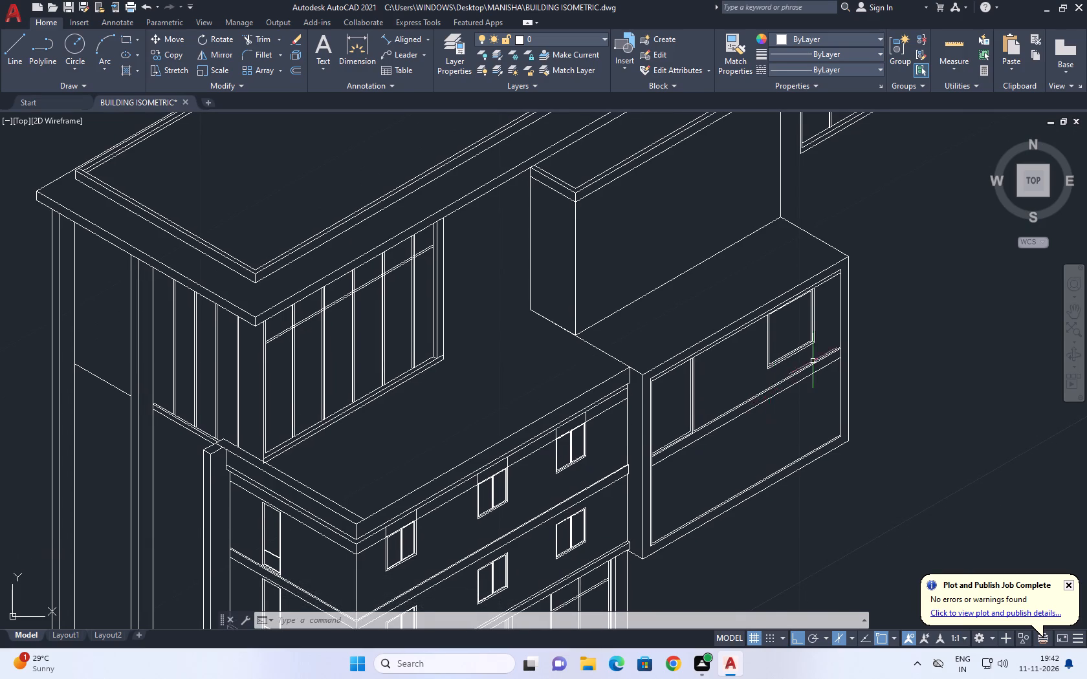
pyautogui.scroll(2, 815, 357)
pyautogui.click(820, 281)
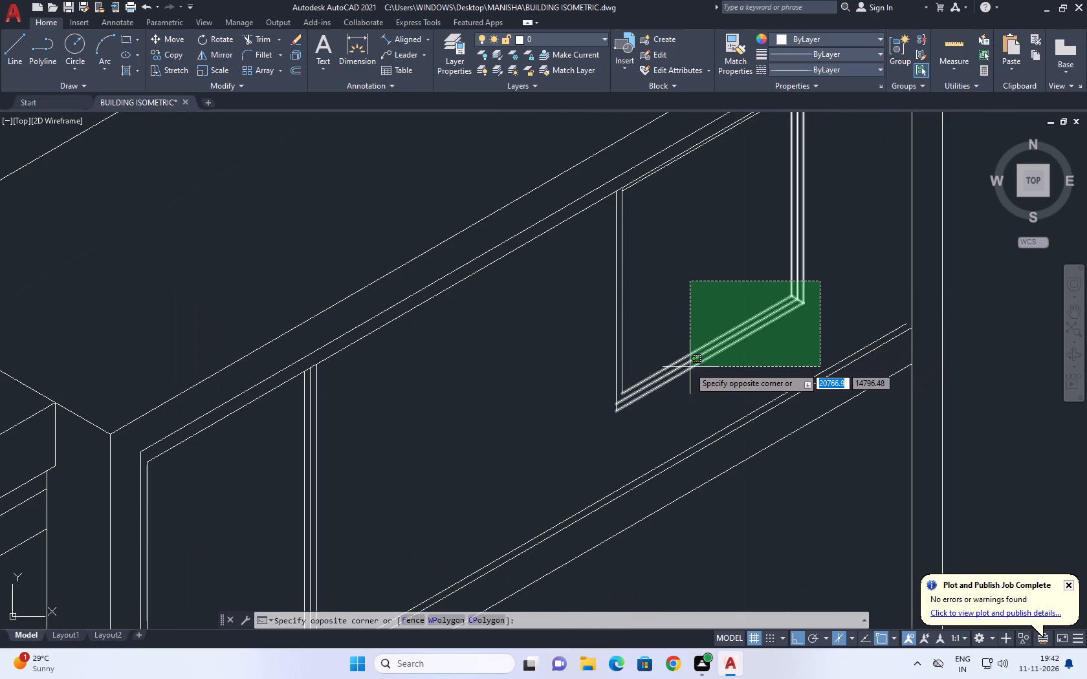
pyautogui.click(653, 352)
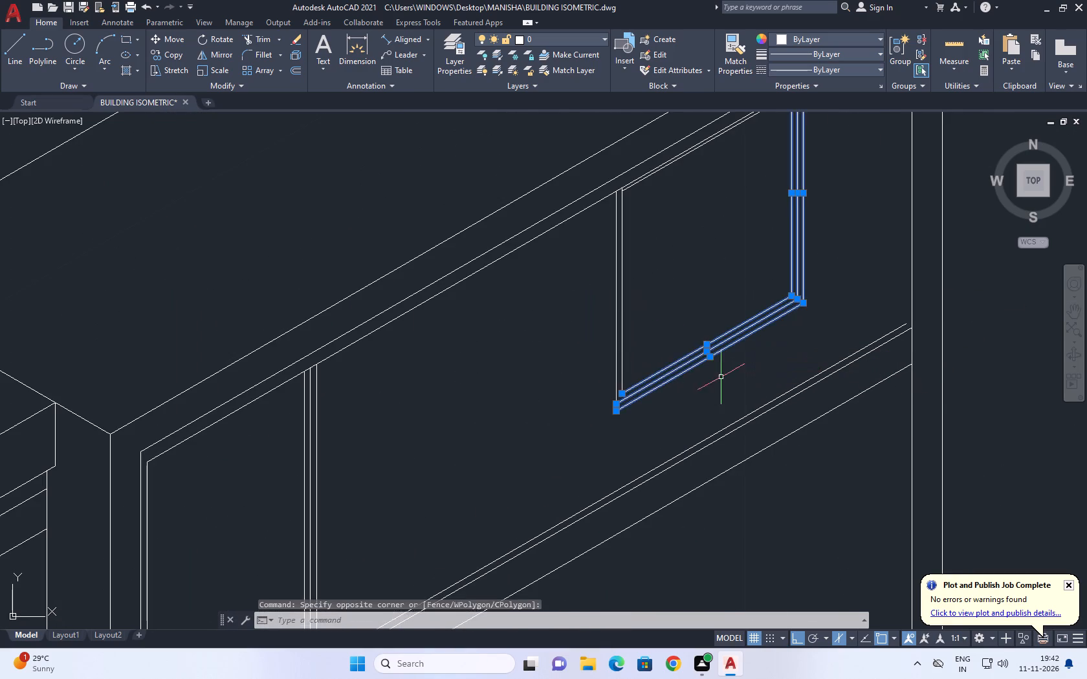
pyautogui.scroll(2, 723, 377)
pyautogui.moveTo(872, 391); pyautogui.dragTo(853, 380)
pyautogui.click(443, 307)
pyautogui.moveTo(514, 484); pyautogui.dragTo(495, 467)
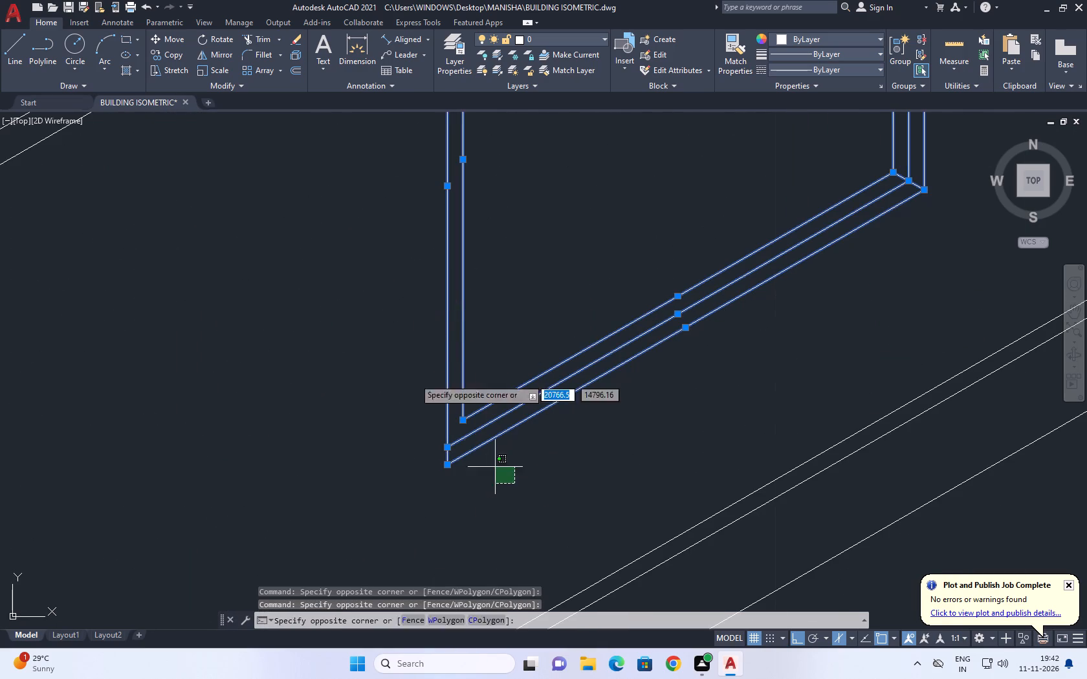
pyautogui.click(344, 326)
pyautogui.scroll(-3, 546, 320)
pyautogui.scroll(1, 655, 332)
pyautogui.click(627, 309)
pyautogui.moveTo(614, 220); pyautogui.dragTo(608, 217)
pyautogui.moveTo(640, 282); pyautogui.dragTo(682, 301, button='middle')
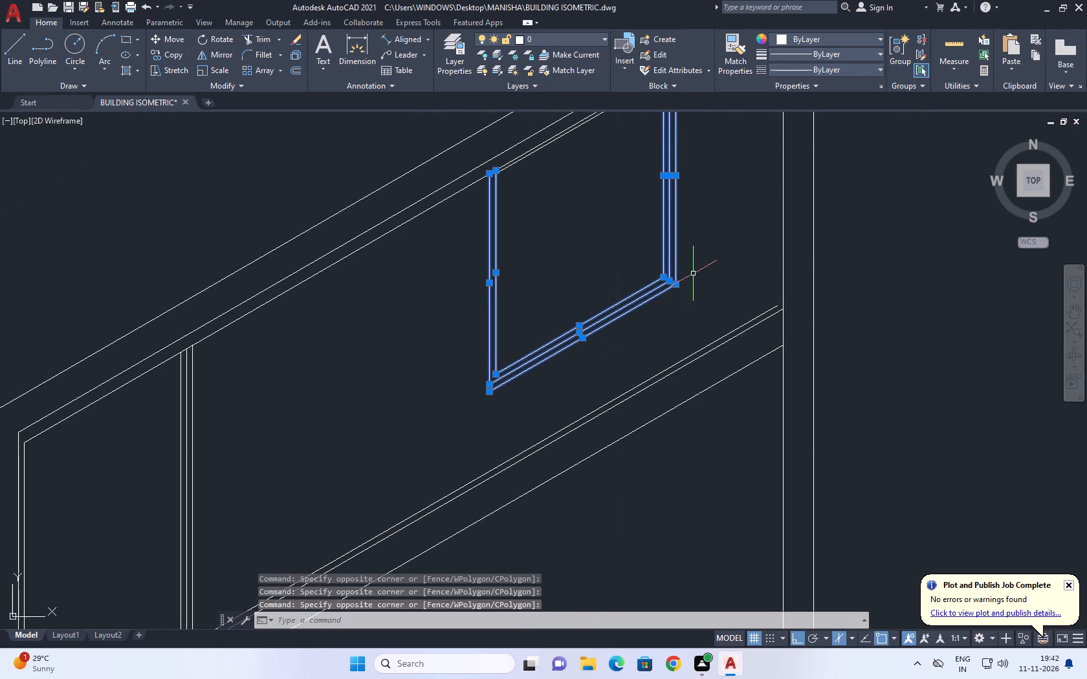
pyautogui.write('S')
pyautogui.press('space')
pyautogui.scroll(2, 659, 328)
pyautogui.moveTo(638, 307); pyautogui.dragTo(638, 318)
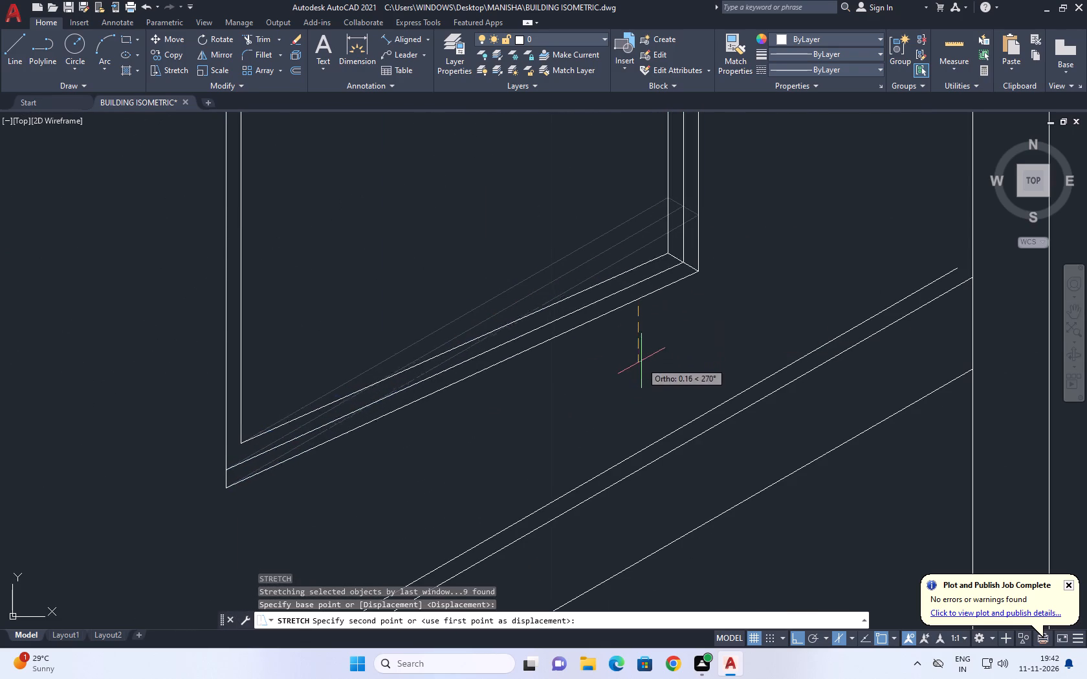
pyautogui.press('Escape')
# Draw a guide line from the upper window's lower front corner along the wall past the front panel's frame edge.
pyautogui.scroll(-3, 646, 336)
pyautogui.moveTo(504, 377); pyautogui.dragTo(658, 360, button='middle')
pyautogui.moveTo(473, 458); pyautogui.dragTo(580, 389, button='middle')
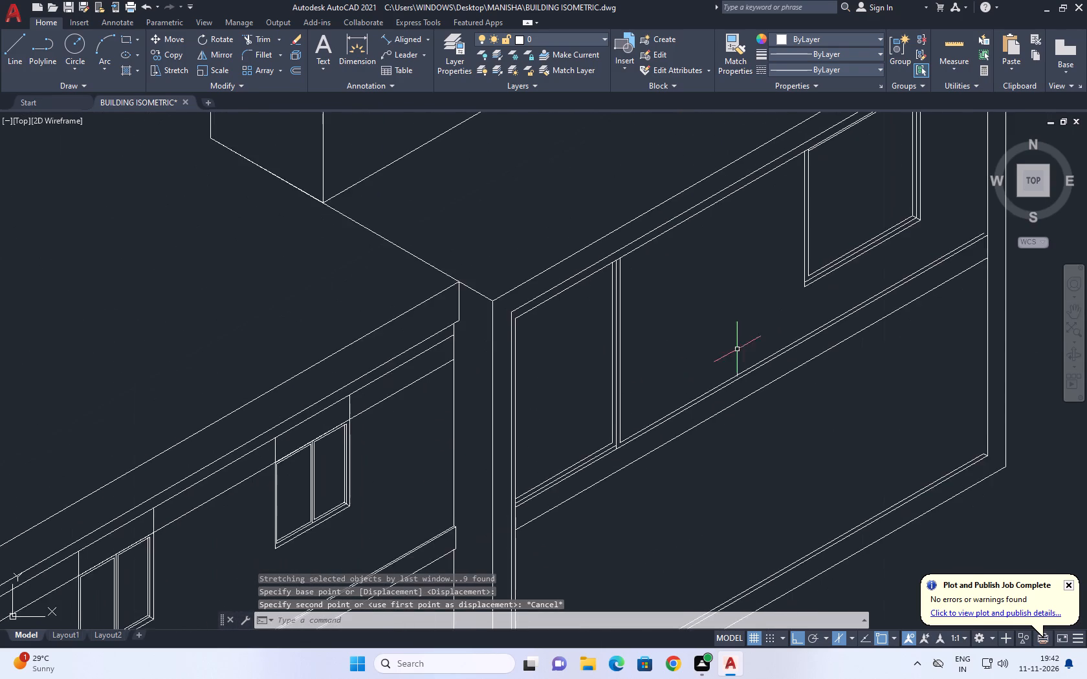
pyautogui.moveTo(737, 349); pyautogui.dragTo(719, 389, button='middle')
pyautogui.write('L')
pyautogui.press('space')
pyautogui.scroll(1, 823, 333)
pyautogui.scroll(3, 733, 338)
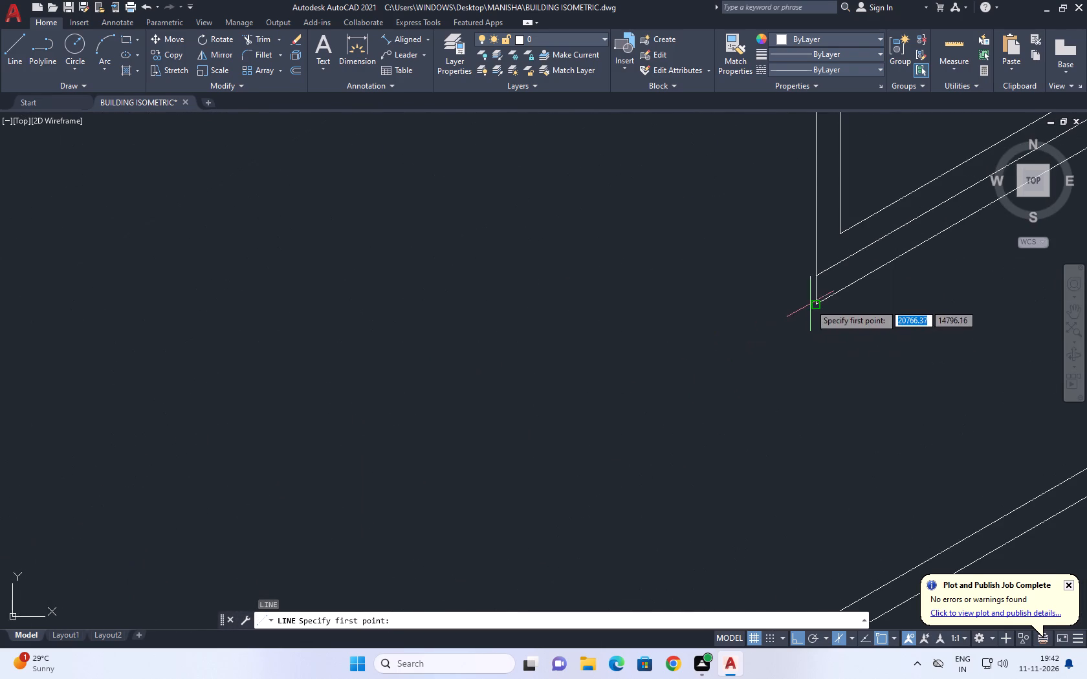
pyautogui.click(813, 305)
pyautogui.scroll(-4, 786, 310)
pyautogui.scroll(-1, 611, 385)
pyautogui.scroll(2, 532, 451)
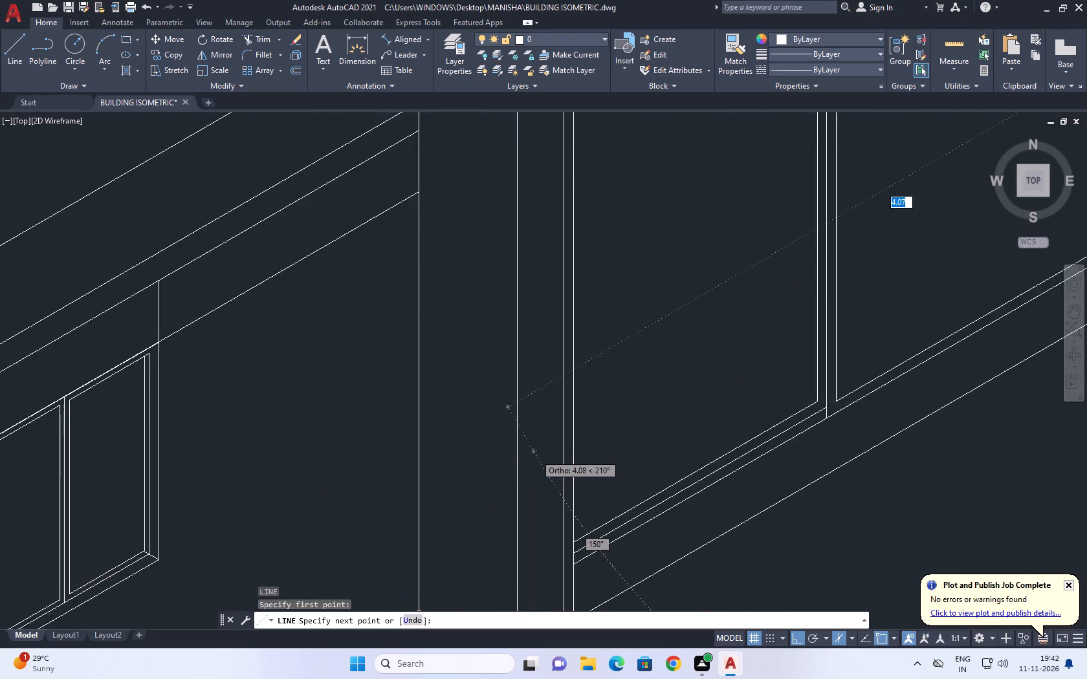
pyautogui.scroll(2, 535, 454)
pyautogui.click(544, 446)
pyautogui.press('space')
pyautogui.scroll(-3, 542, 414)
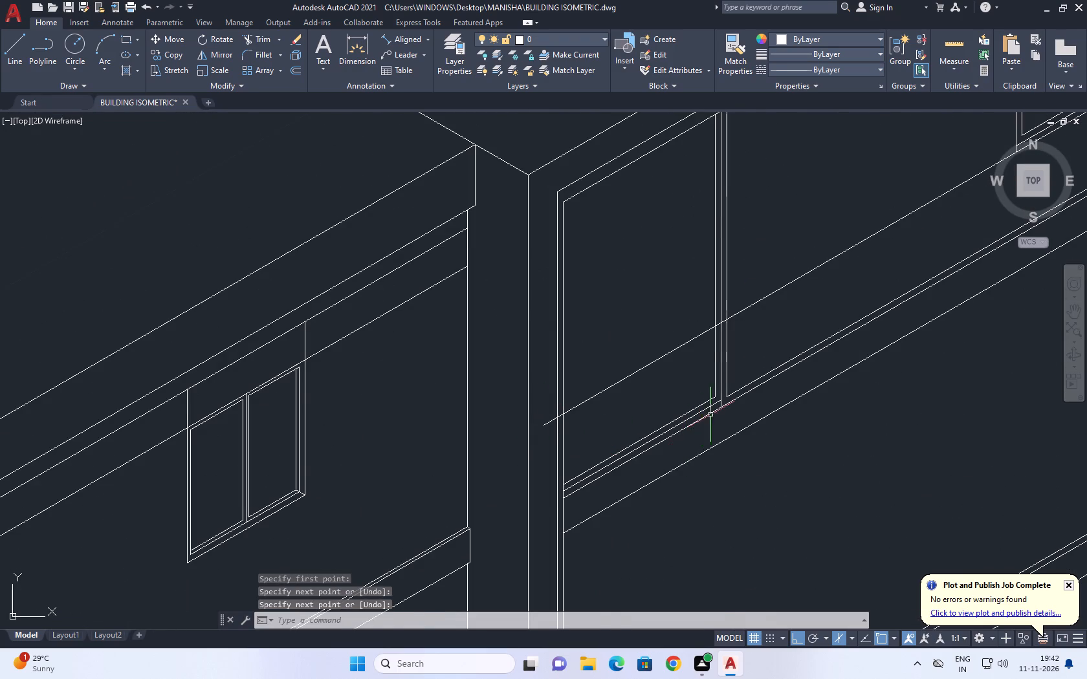
# Move the front panel's two sill lines straight up so the lower one meets the guide line at the middle mullion vertical.
pyautogui.scroll(-1, 712, 402)
pyautogui.moveTo(732, 388); pyautogui.dragTo(734, 397, button='middle')
pyautogui.scroll(-2, 724, 404)
pyautogui.scroll(3, 723, 422)
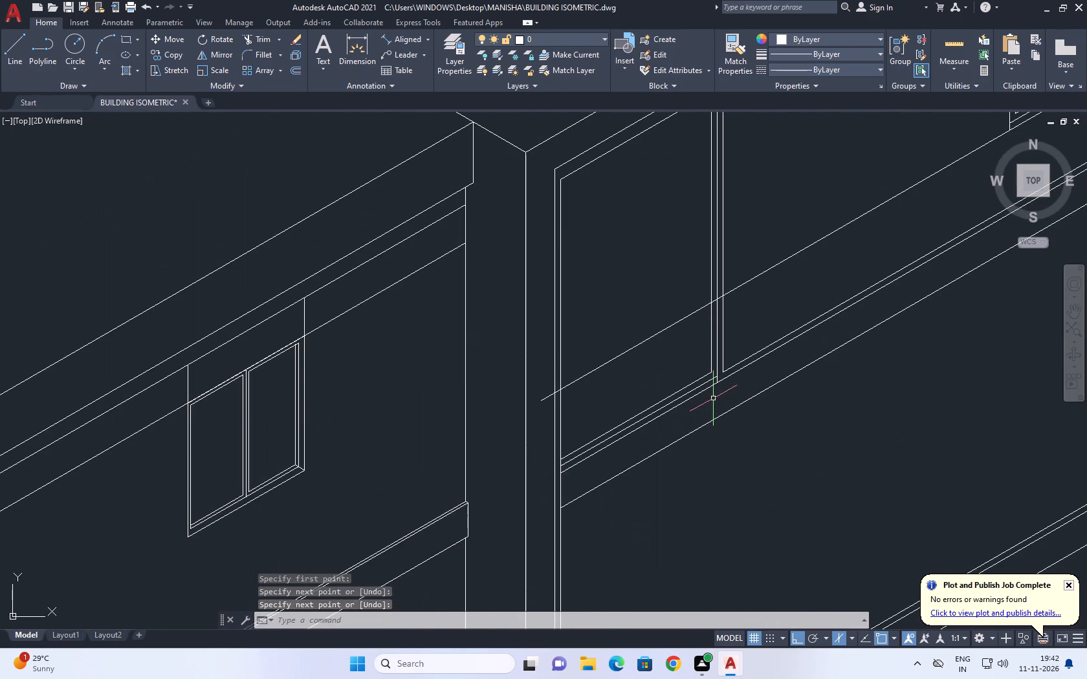
pyautogui.scroll(-2, 707, 398)
pyautogui.scroll(6, 700, 394)
pyautogui.click(718, 415)
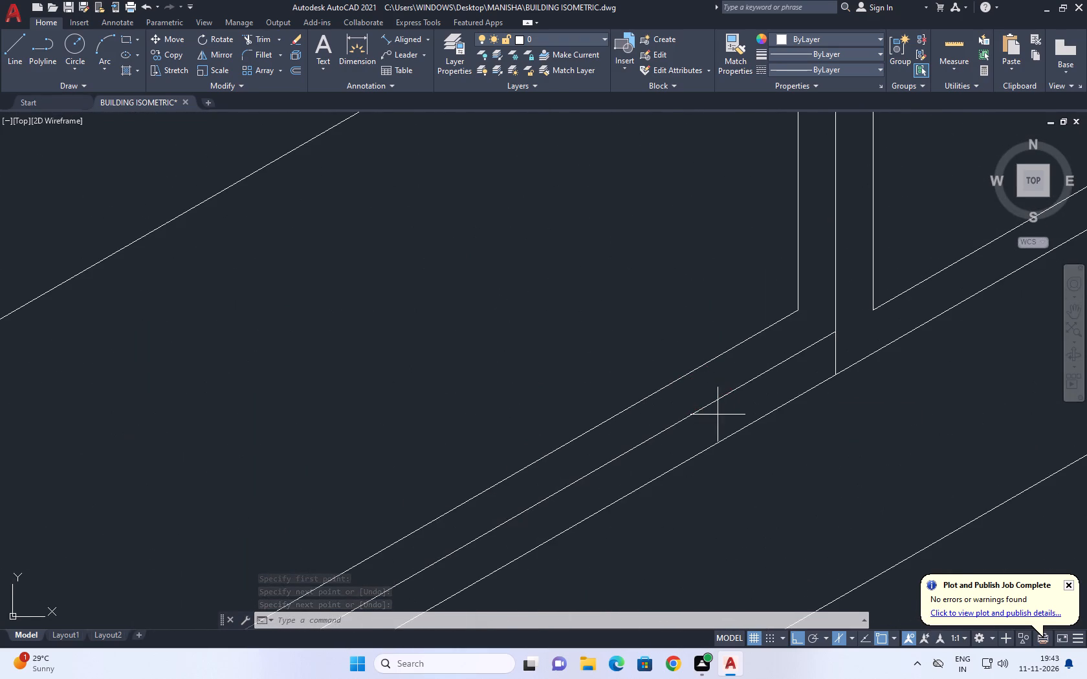
pyautogui.click(660, 330)
pyautogui.scroll(-3, 691, 343)
pyautogui.moveTo(748, 274); pyautogui.dragTo(754, 339, button='middle')
pyautogui.scroll(1, 748, 408)
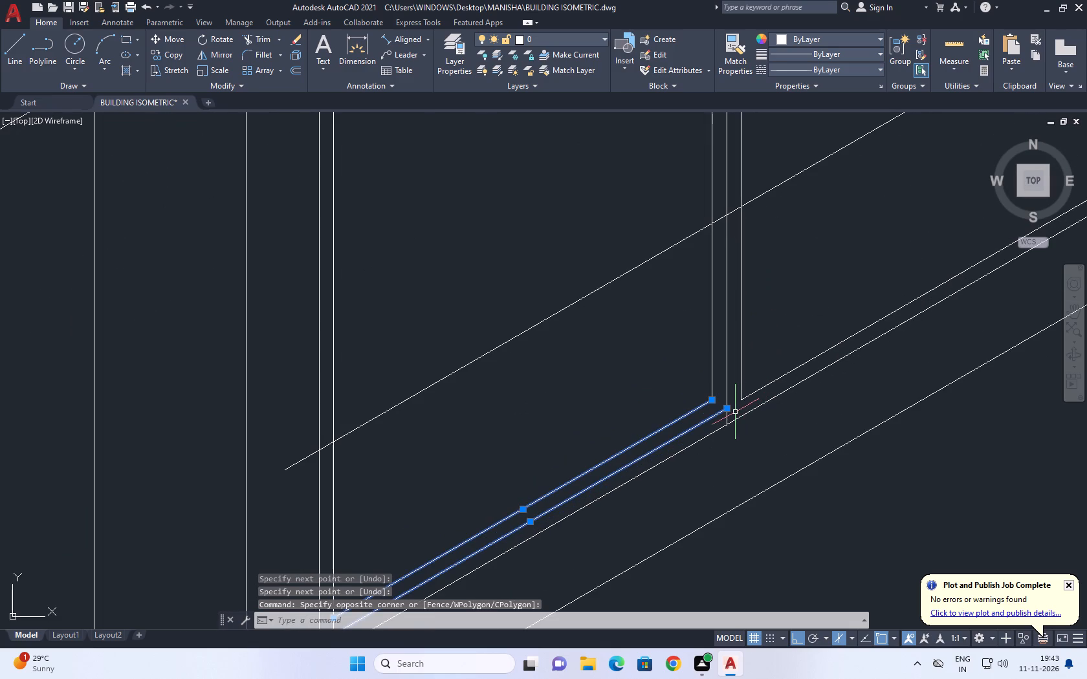
pyautogui.write('M')
pyautogui.press('space')
pyautogui.click(727, 409)
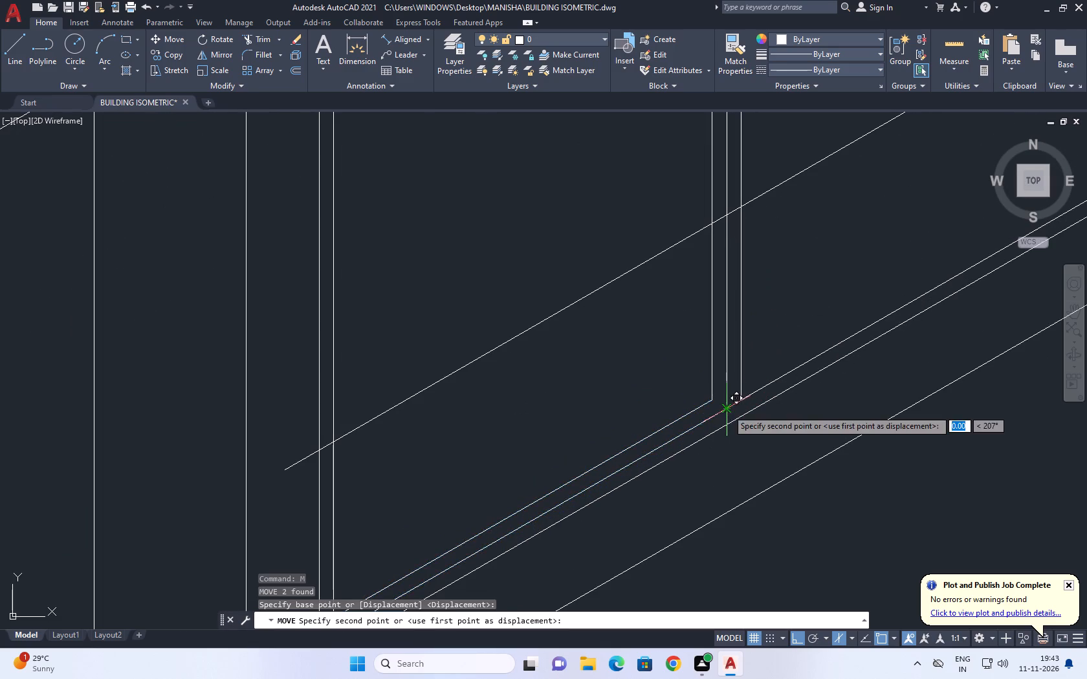
pyautogui.scroll(1, 696, 224)
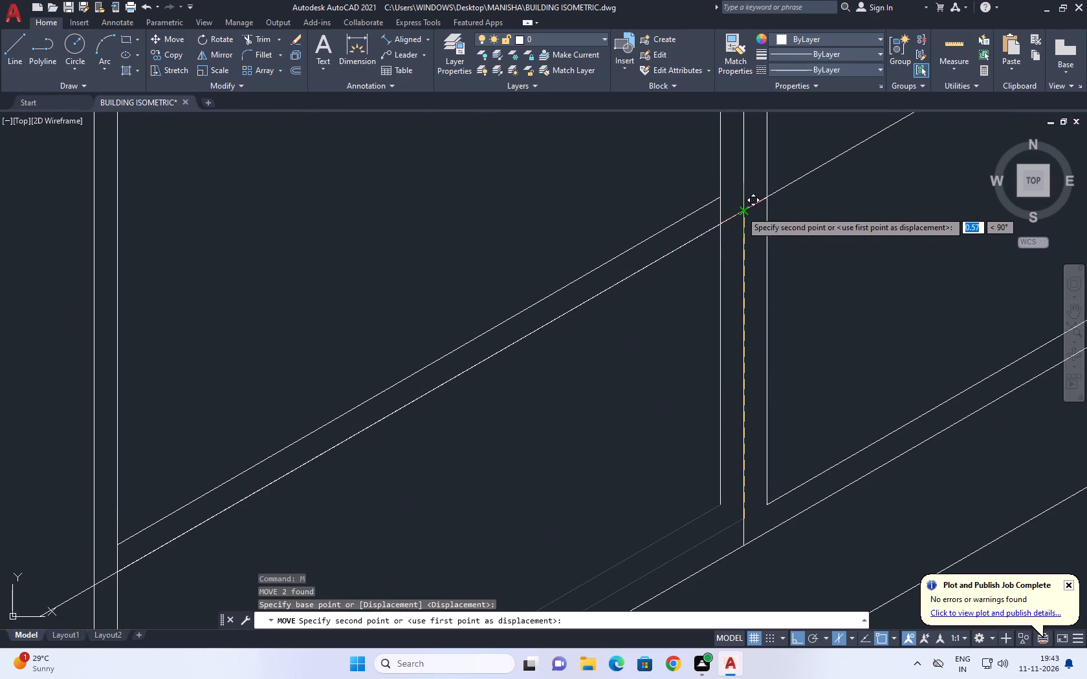
pyautogui.click(743, 213)
pyautogui.scroll(-1, 730, 249)
# Delete the guide line running from the upper window's corner across the front panel.
pyautogui.click(711, 242)
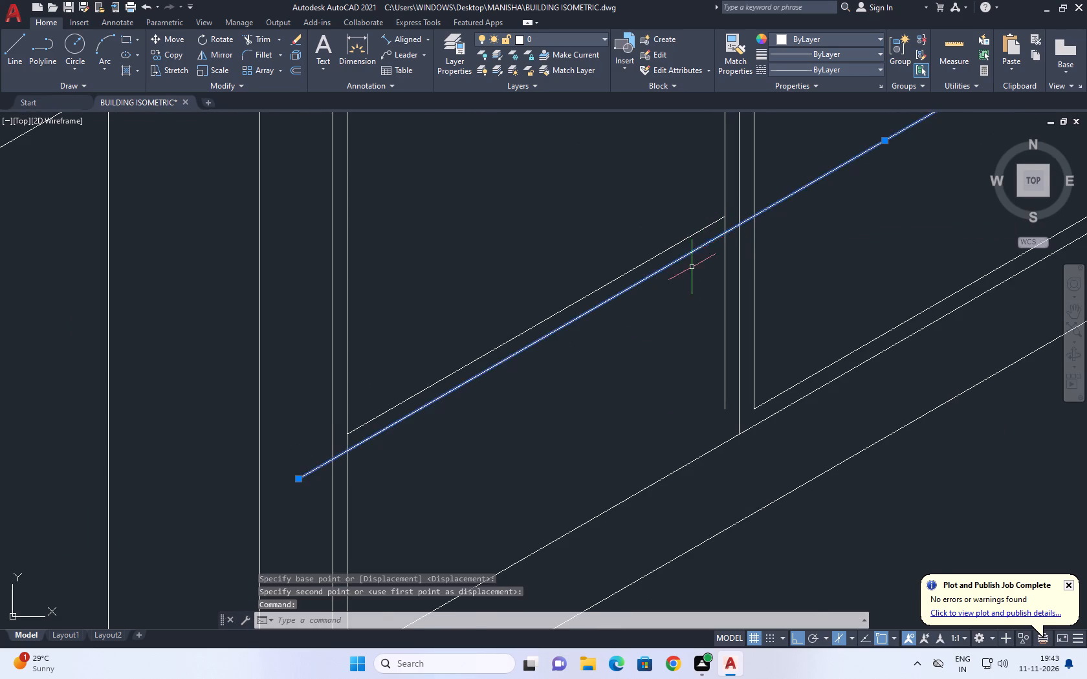
pyautogui.scroll(-3, 690, 275)
pyautogui.press('Escape')
pyautogui.click(747, 252)
pyautogui.click(730, 222)
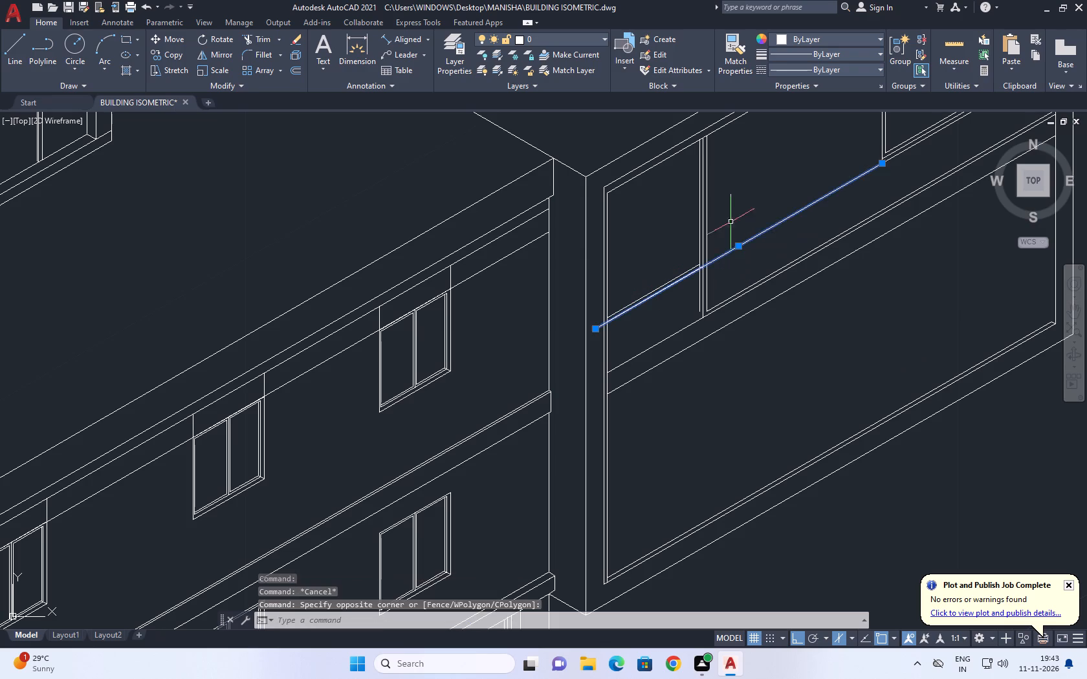
pyautogui.moveTo(771, 239); pyautogui.dragTo(763, 265, button='middle')
pyautogui.press('Delete')
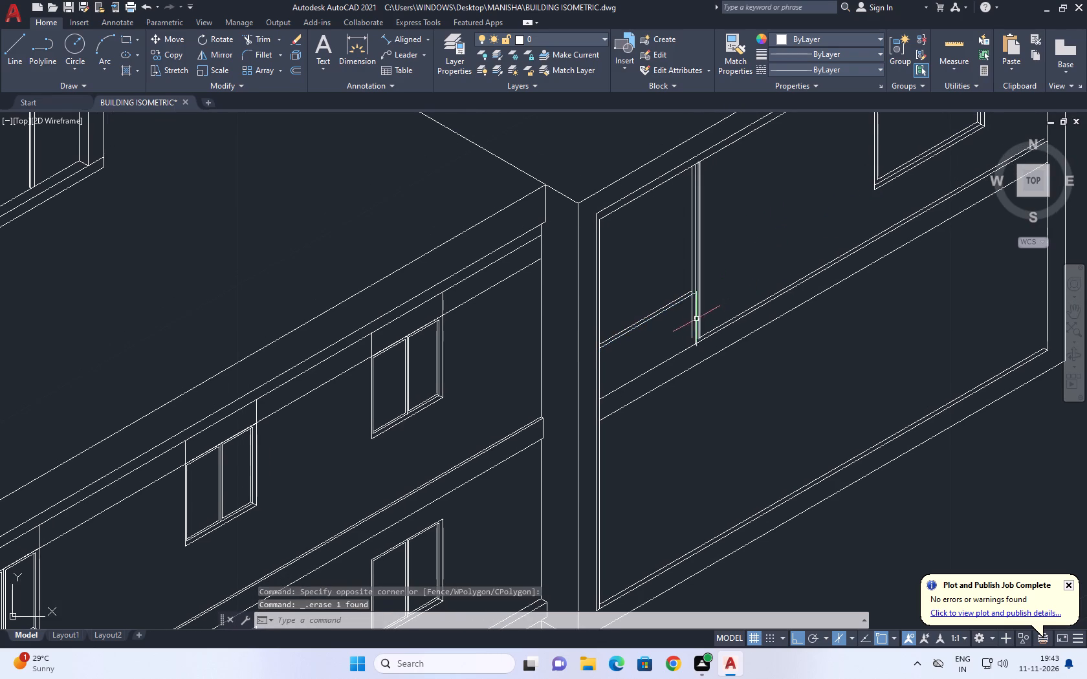
# Copy the front panel's upper sill line 0.05 straight up.
pyautogui.moveTo(685, 304); pyautogui.dragTo(686, 321, button='middle')
pyautogui.scroll(2, 686, 321)
pyautogui.scroll(-1, 686, 293)
pyautogui.click(686, 296)
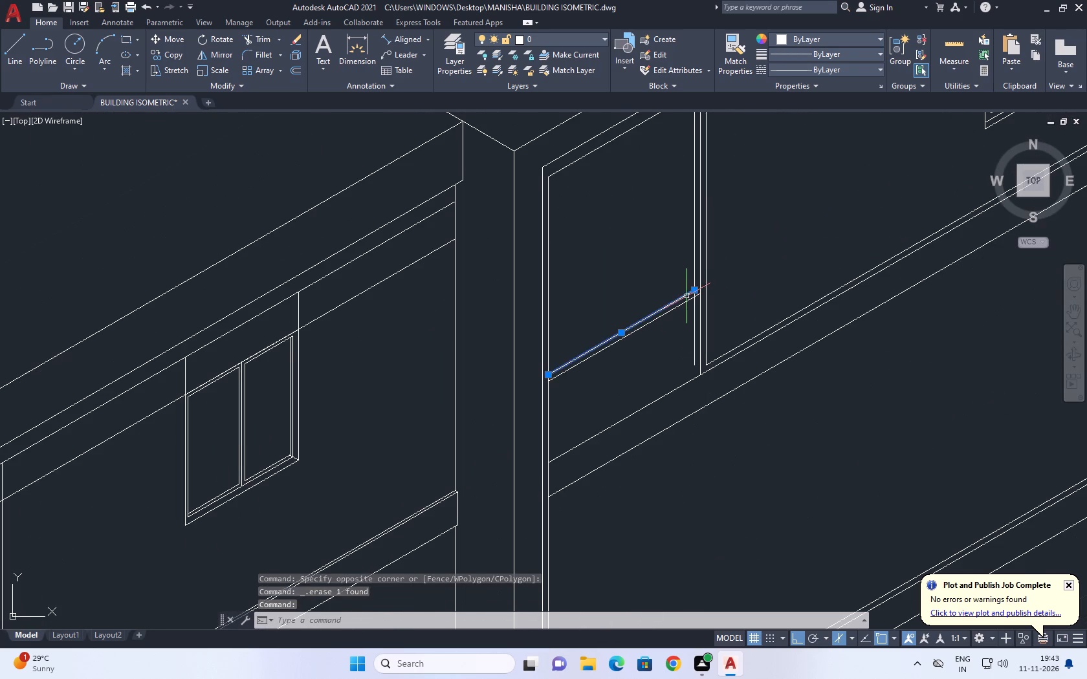
pyautogui.moveTo(688, 296); pyautogui.dragTo(691, 325, button='middle')
pyautogui.press('c')
pyautogui.write('O')
pyautogui.press('space')
pyautogui.scroll(2, 674, 322)
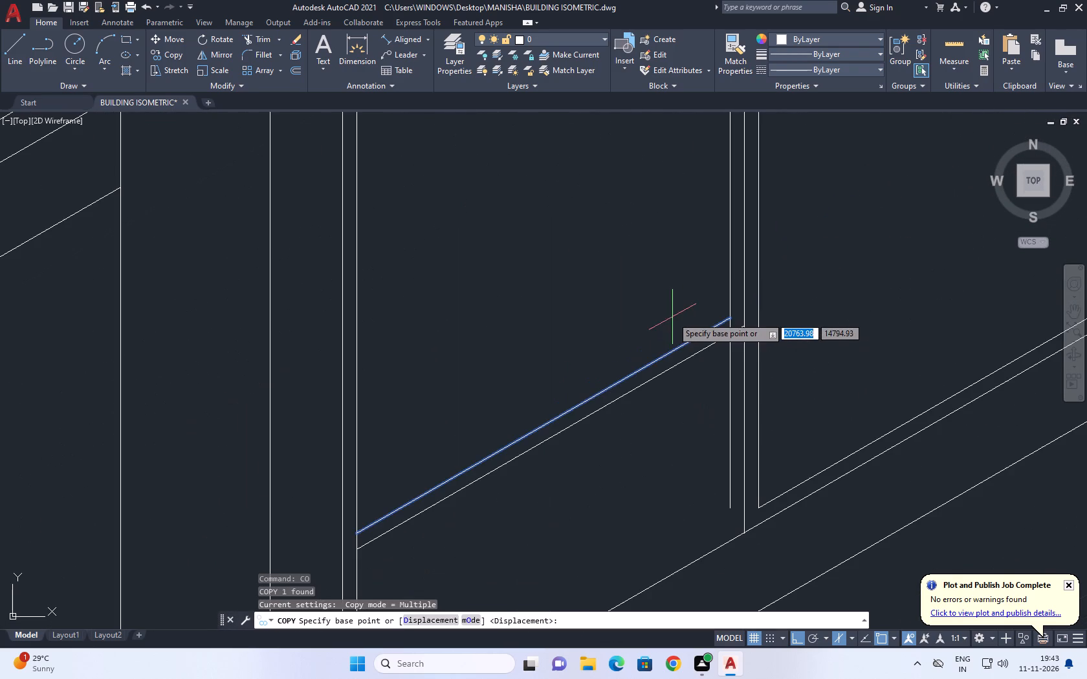
pyautogui.click(675, 334)
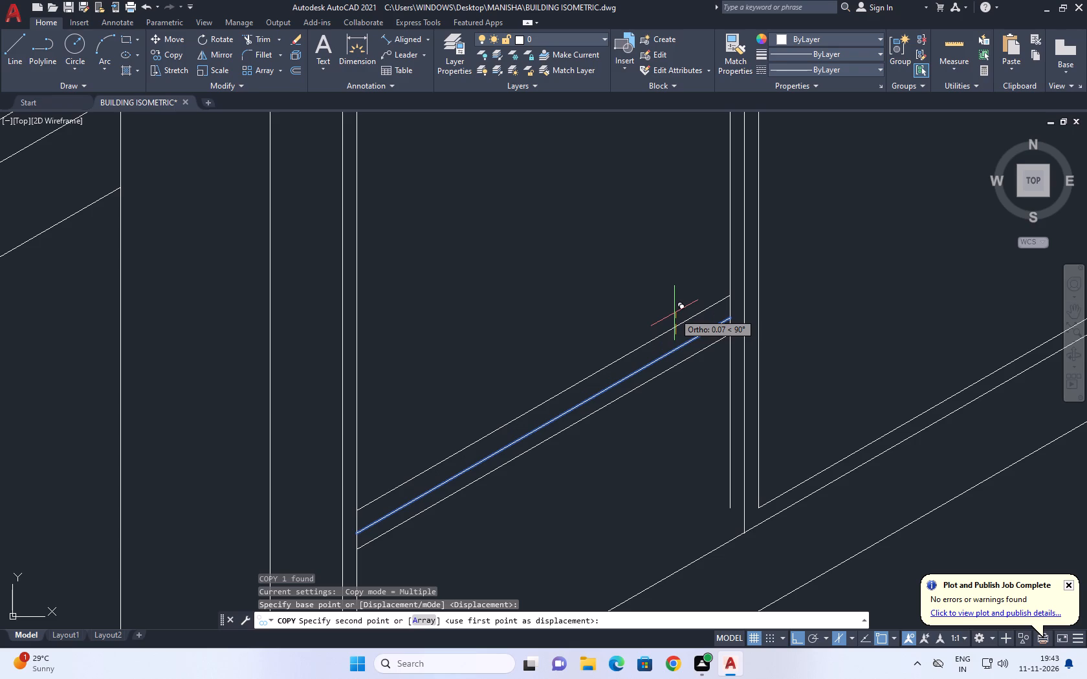
pyautogui.write('0.')
pyautogui.write('05')
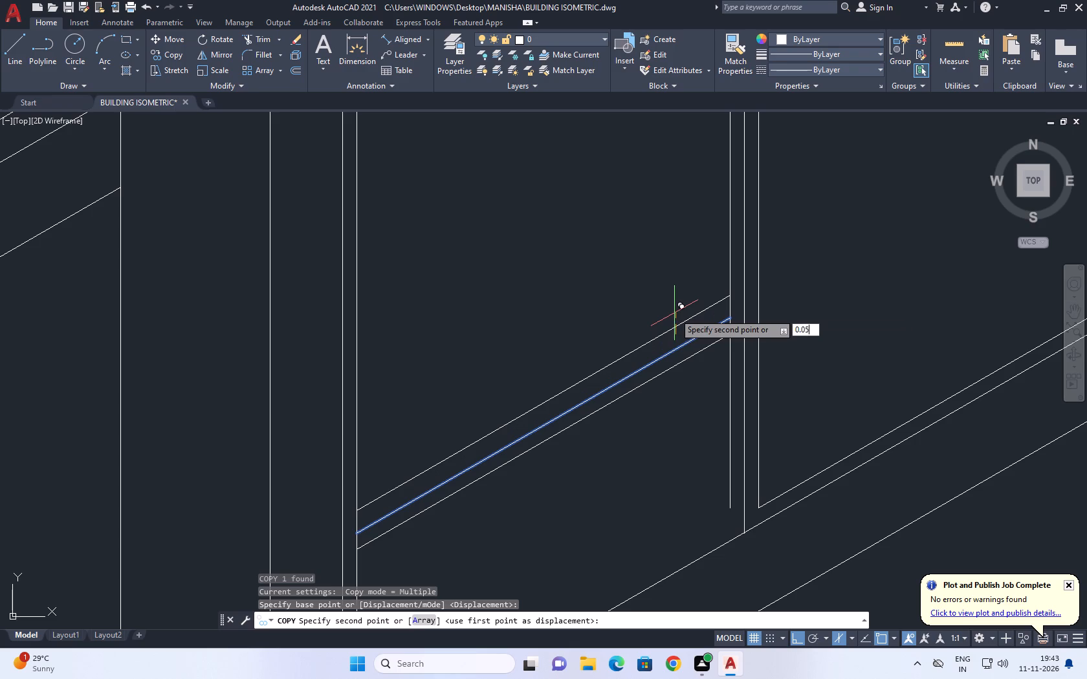
pyautogui.press('Return')
pyautogui.press('Escape')
# Fillet the lowest sill line to the outer mullion vertical and the middle sill line to the middle vertical, forming sharp window corners.
pyautogui.moveTo(793, 334); pyautogui.dragTo(771, 297, button='middle')
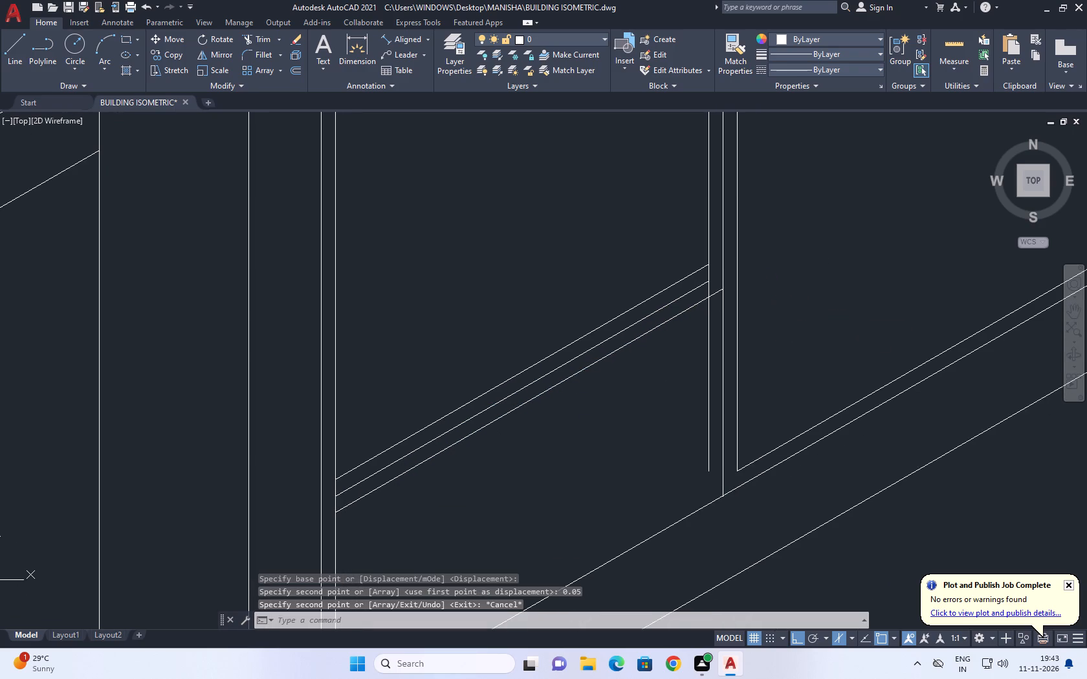
pyautogui.write('F')
pyautogui.press('space')
pyautogui.scroll(1, 676, 314)
pyautogui.doubleClick(678, 316)
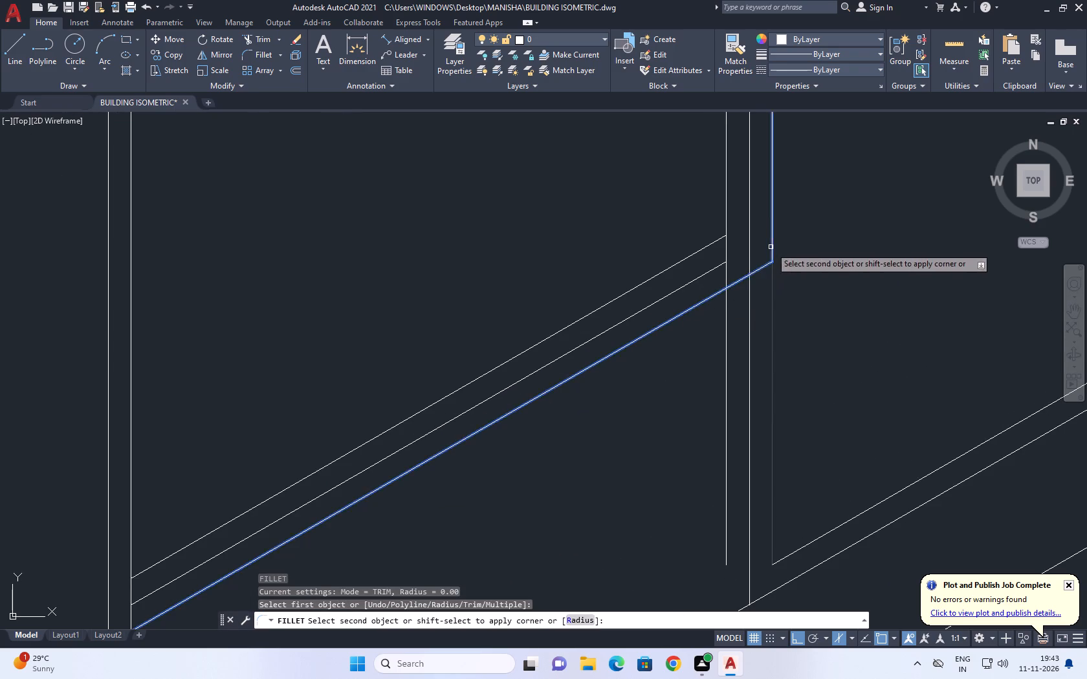
pyautogui.click(771, 247)
pyautogui.press('space')
pyautogui.click(711, 269)
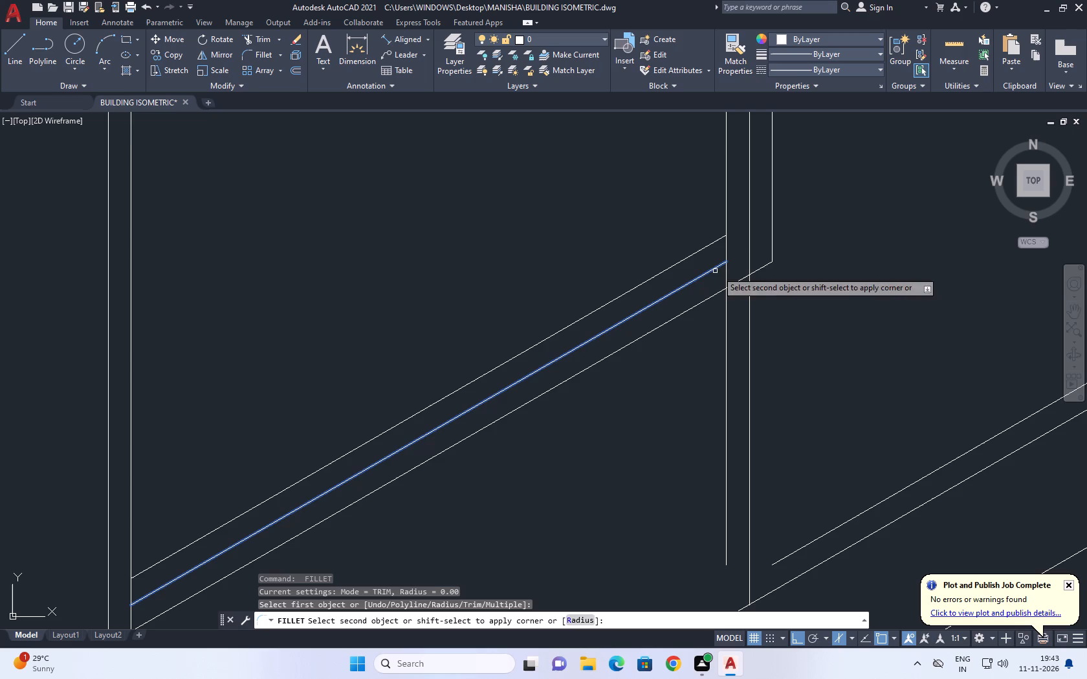
pyautogui.click(749, 242)
pyautogui.scroll(-2, 740, 282)
pyautogui.moveTo(753, 311); pyautogui.dragTo(752, 367, button='middle')
pyautogui.scroll(-1, 736, 378)
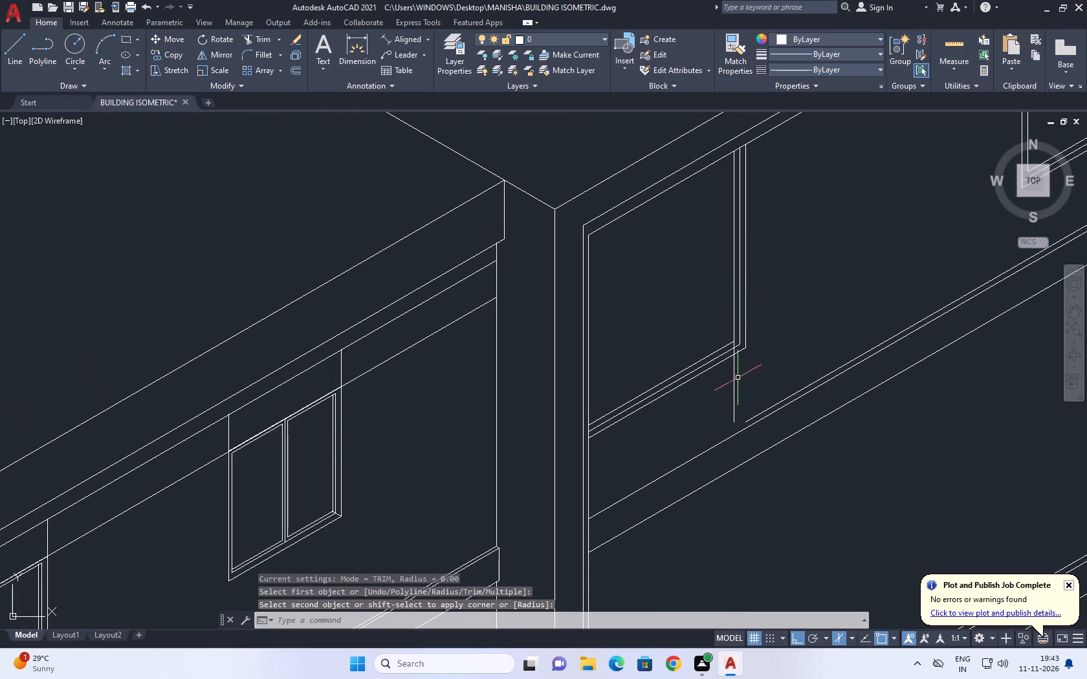
# Trim the inner mullion vertical below the top sill line and delete its leftover piece under the window.
pyautogui.press('Escape')
pyautogui.write('TR')
pyautogui.press('space')
pyautogui.scroll(1, 744, 349)
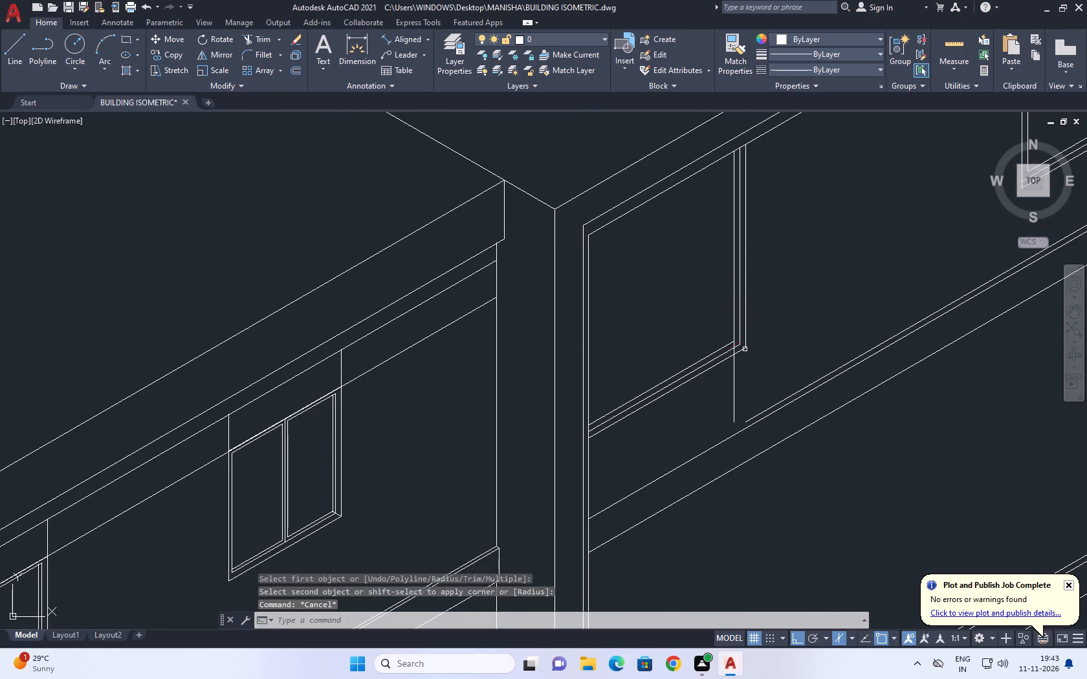
pyautogui.scroll(1, 745, 349)
pyautogui.click(718, 338)
pyautogui.click(713, 338)
pyautogui.press('space')
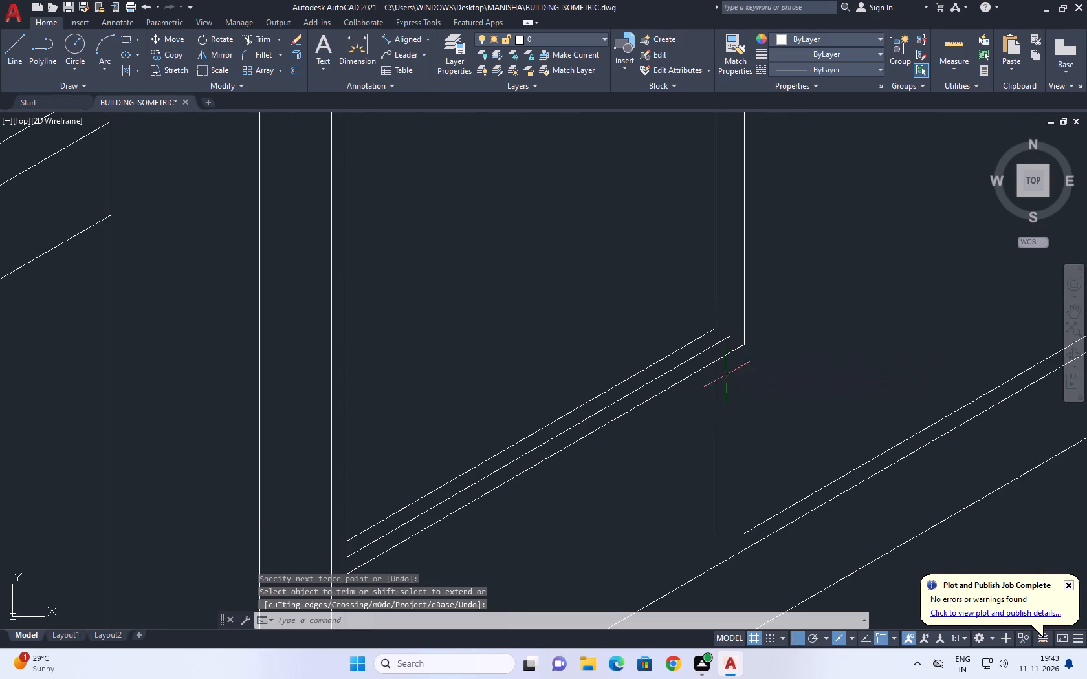
pyautogui.moveTo(724, 380); pyautogui.dragTo(715, 385)
pyautogui.click(706, 390)
pyautogui.press('Delete')
# Extend the dividing band's shortened upper line along the wall to the front panel's frame edge.
pyautogui.scroll(-2, 718, 394)
pyautogui.moveTo(745, 429); pyautogui.dragTo(738, 424, button='middle')
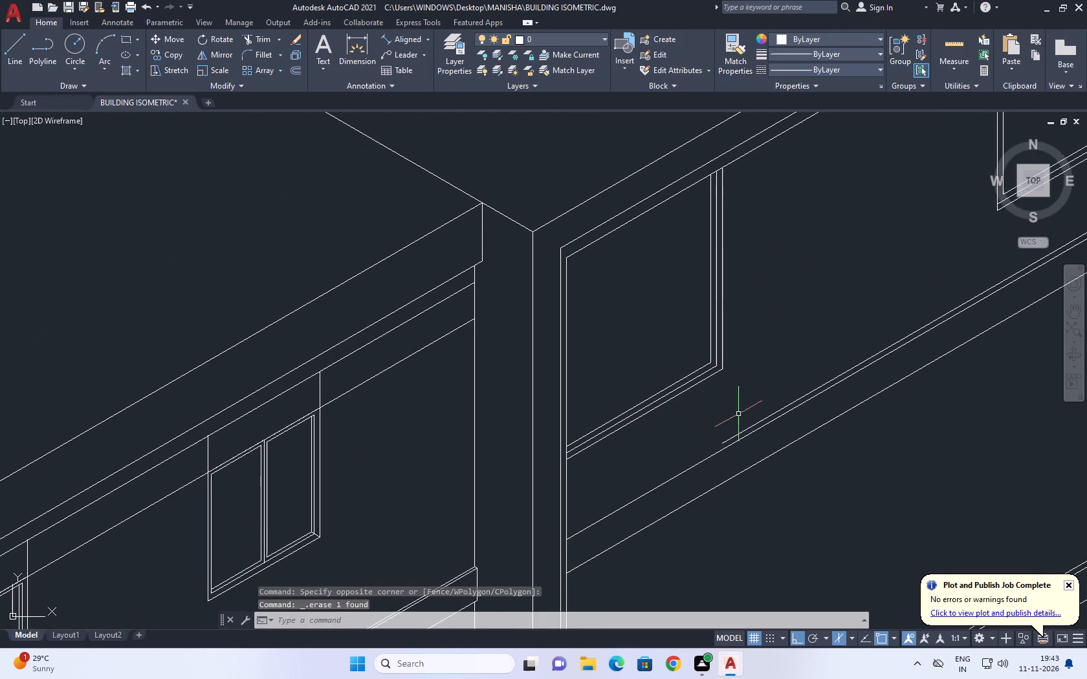
pyautogui.press('e')
pyautogui.press('x')
pyautogui.press('space')
pyautogui.click(732, 439)
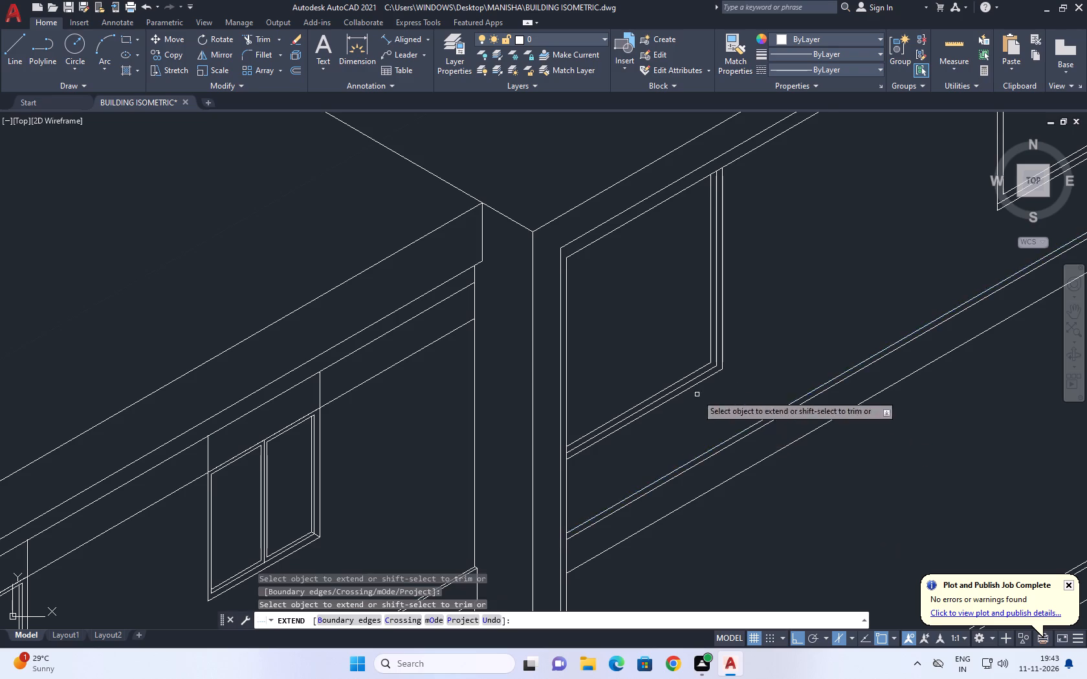
pyautogui.press('Escape')
# Move the front window's three side verticals along the wall toward the building's corner to narrow the window.
pyautogui.scroll(-3, 696, 385)
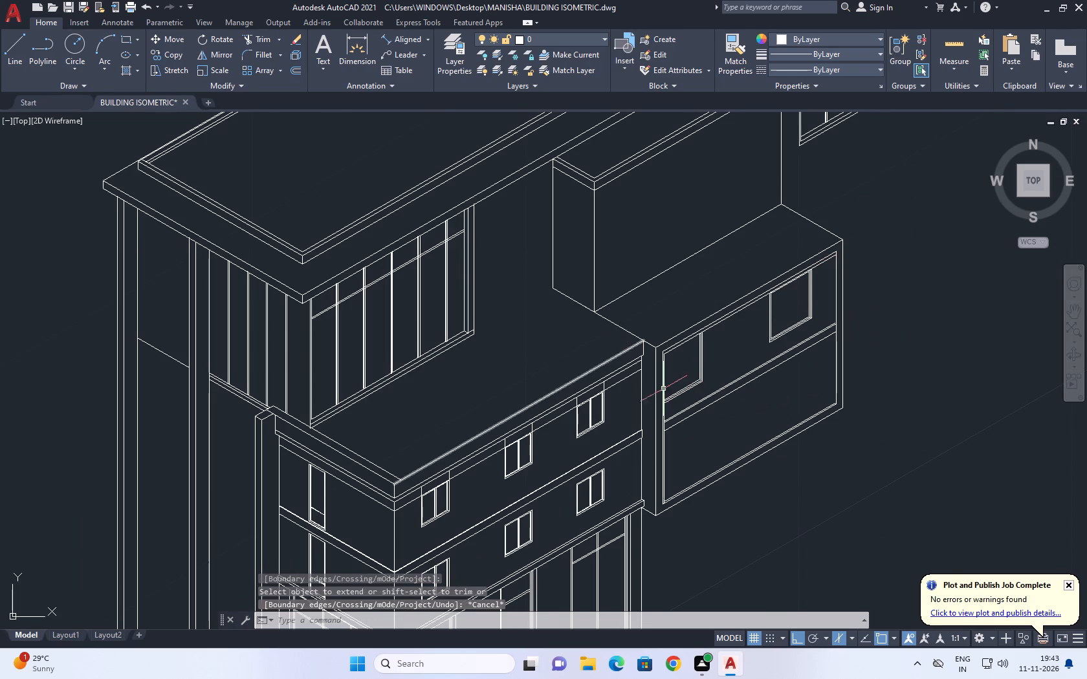
pyautogui.scroll(2, 694, 389)
pyautogui.moveTo(738, 277); pyautogui.dragTo(743, 329, button='middle')
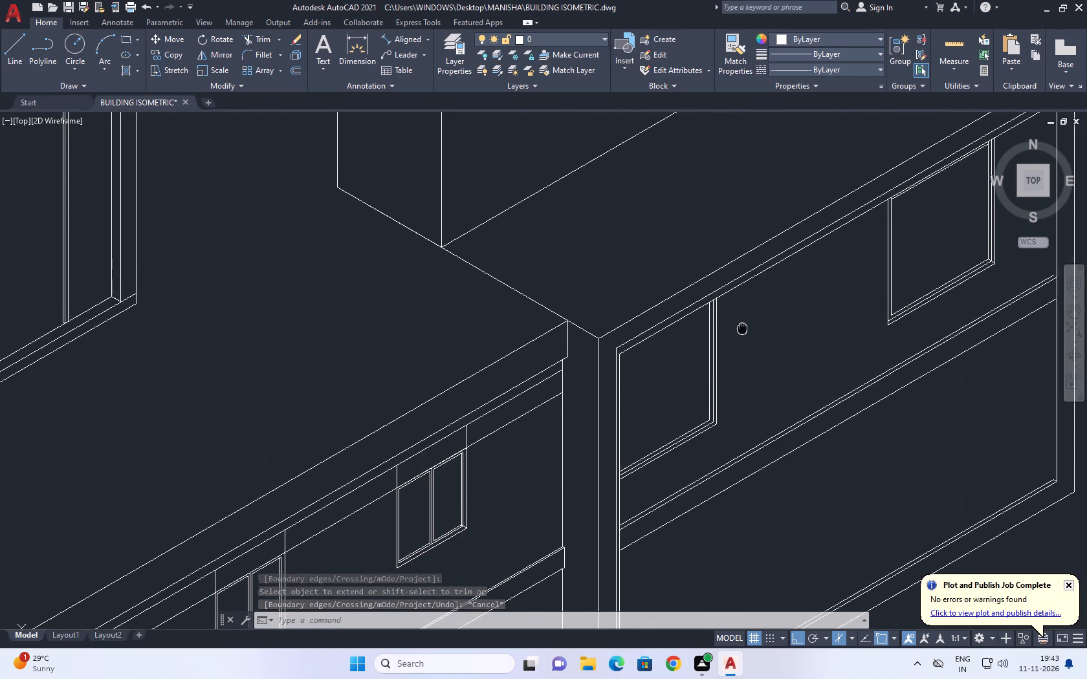
pyautogui.moveTo(743, 329); pyautogui.dragTo(753, 277, button='middle')
pyautogui.scroll(-2, 735, 304)
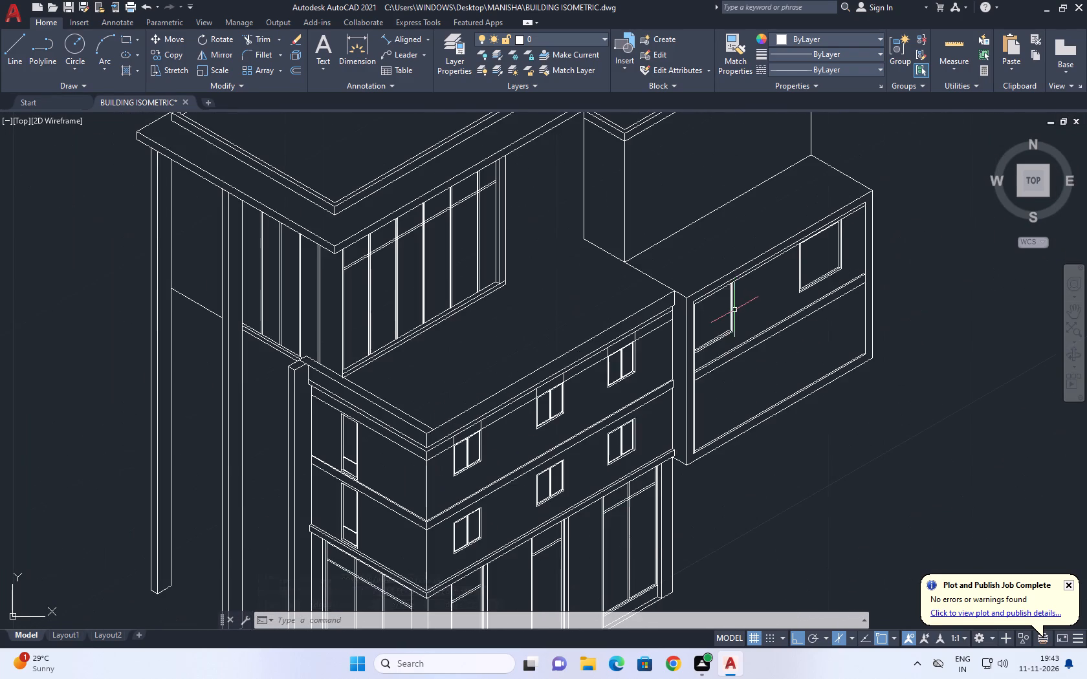
pyautogui.scroll(3, 734, 310)
pyautogui.click(743, 285)
pyautogui.click(685, 306)
pyautogui.moveTo(738, 323); pyautogui.dragTo(809, 299, button='middle')
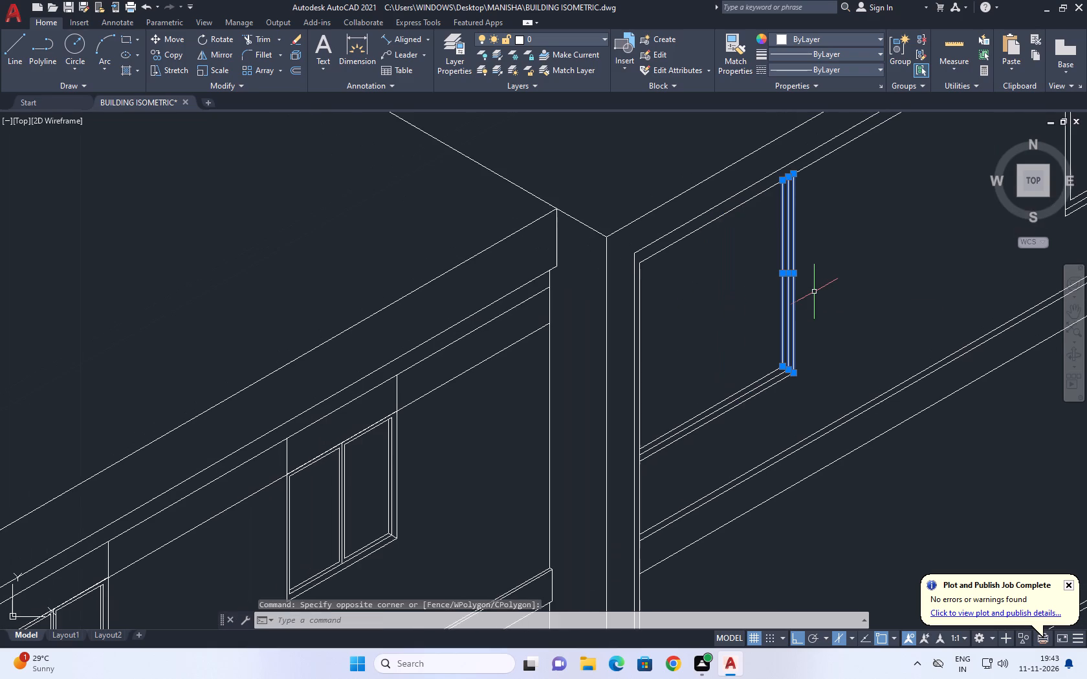
pyautogui.write('M')
pyautogui.press('space')
pyautogui.click(906, 267)
pyautogui.click(869, 275)
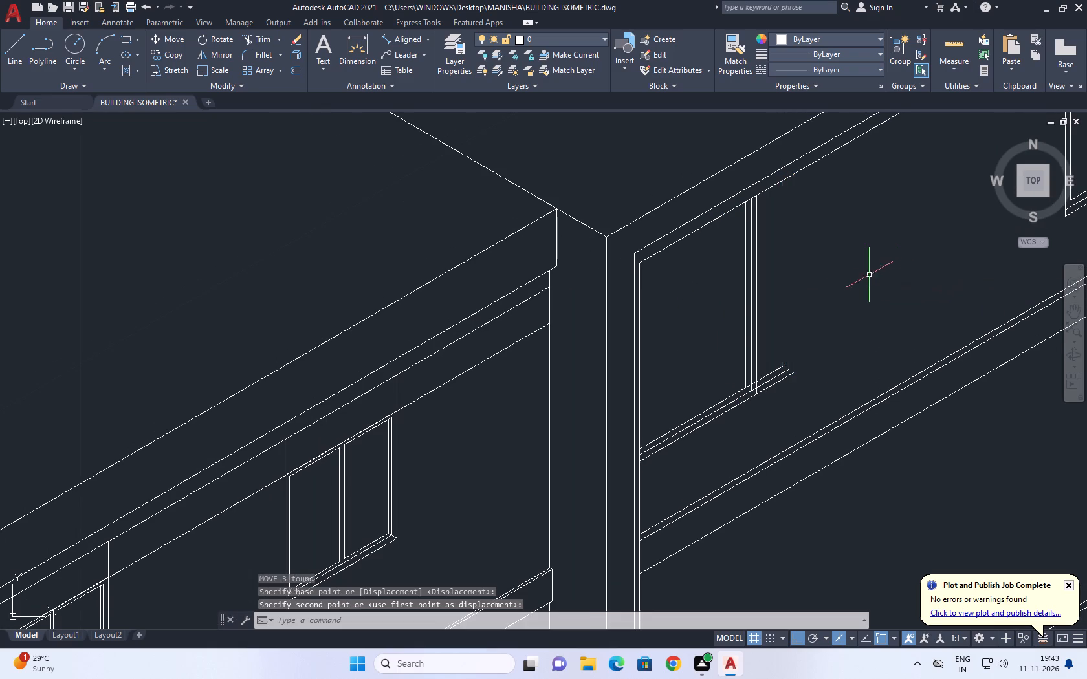
# Trim the sill lines overhanging the moved verticals and the leftover segments between the verticals at the window's lower corner.
pyautogui.moveTo(743, 351); pyautogui.dragTo(784, 333, button='middle')
pyautogui.write('TR')
pyautogui.press('space')
pyautogui.scroll(2, 797, 343)
pyautogui.click(829, 327)
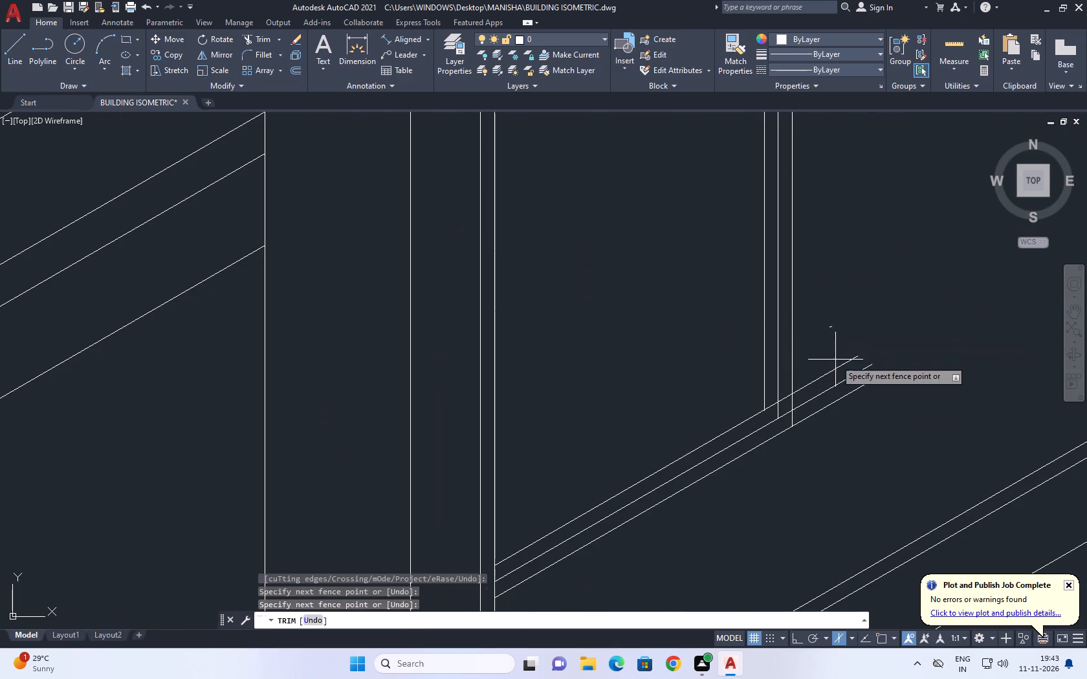
pyautogui.click(840, 450)
pyautogui.scroll(2, 792, 427)
pyautogui.click(739, 375)
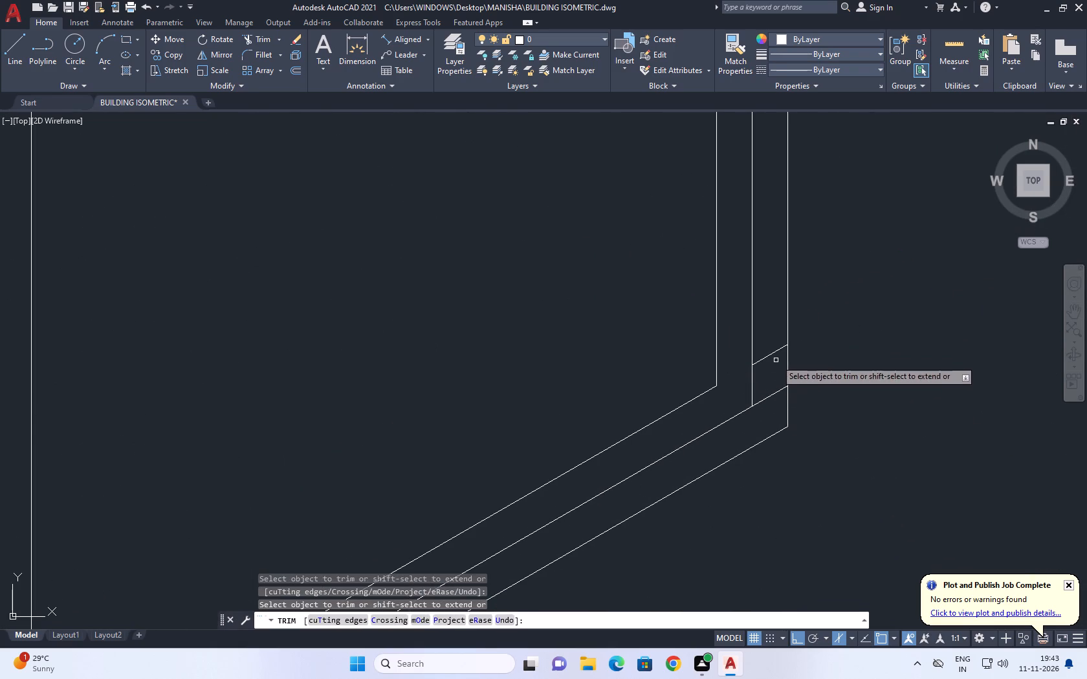
pyautogui.click(776, 358)
pyautogui.click(774, 349)
pyautogui.click(771, 387)
pyautogui.click(756, 429)
pyautogui.scroll(-7, 763, 398)
pyautogui.press('space')
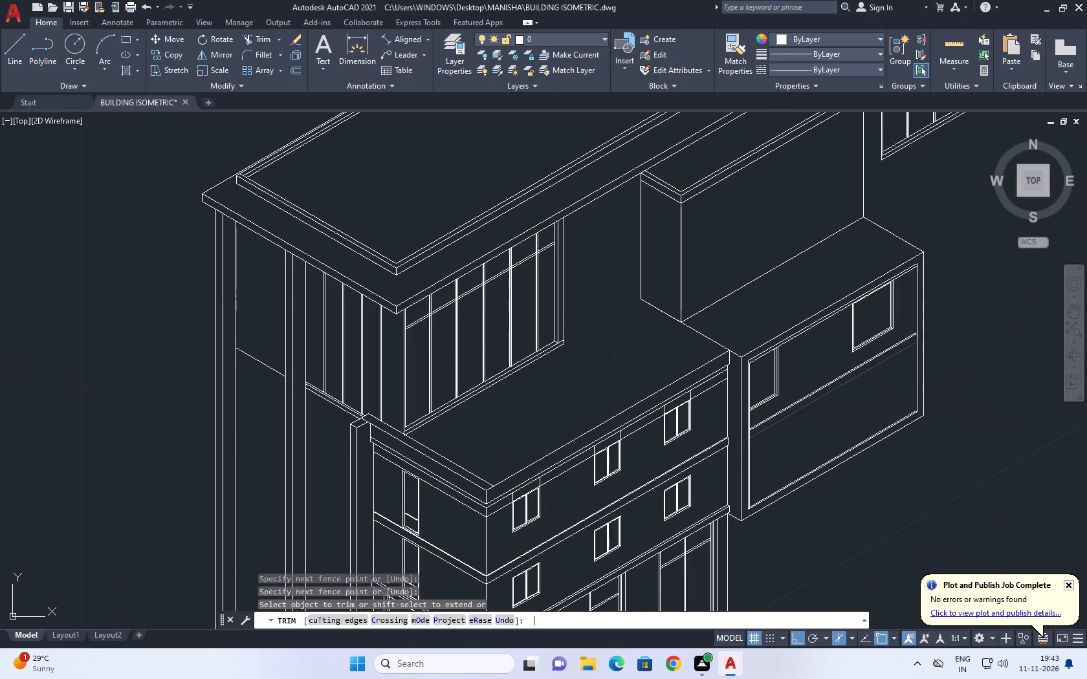
# Examine the side extension's two upper windows, the dividing band and the blank panel below it.
pyautogui.scroll(2, 744, 393)
pyautogui.moveTo(828, 411); pyautogui.dragTo(789, 420, button='middle')
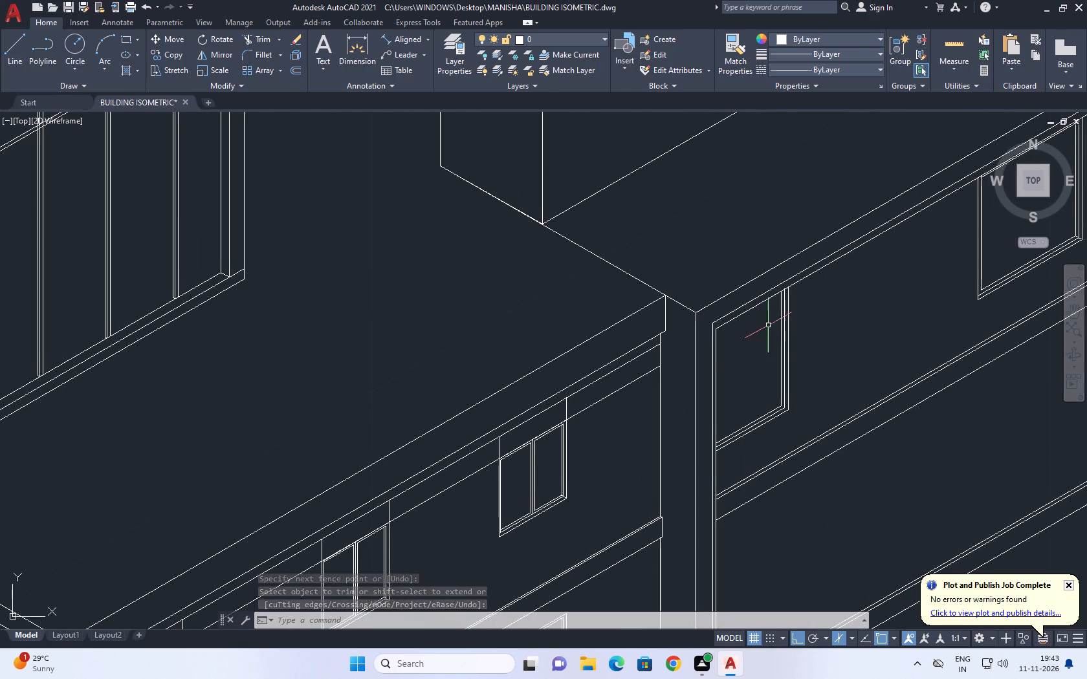
pyautogui.moveTo(773, 330); pyautogui.dragTo(760, 348, button='middle')
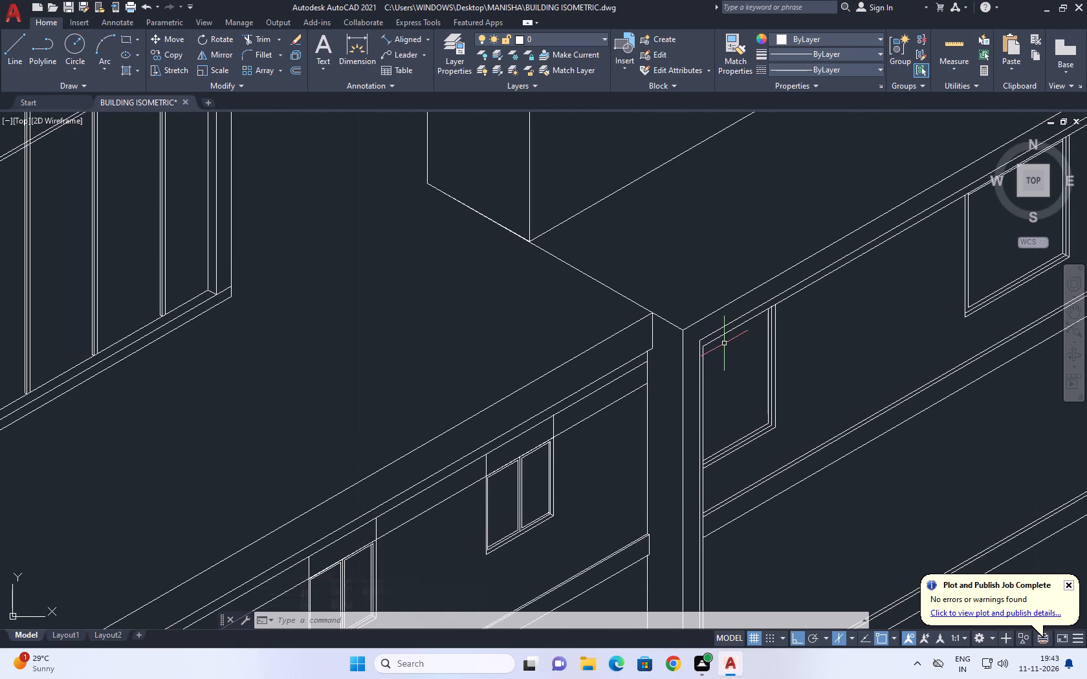
pyautogui.scroll(-1, 736, 339)
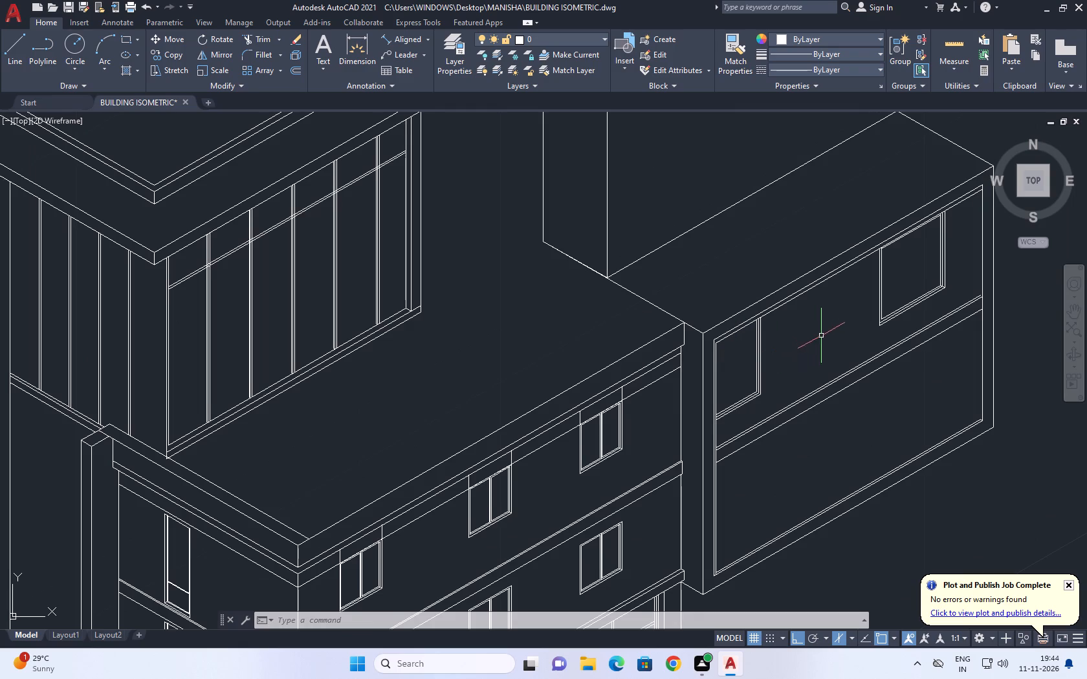
pyautogui.moveTo(815, 336); pyautogui.dragTo(744, 304, button='middle')
pyautogui.scroll(-1, 774, 369)
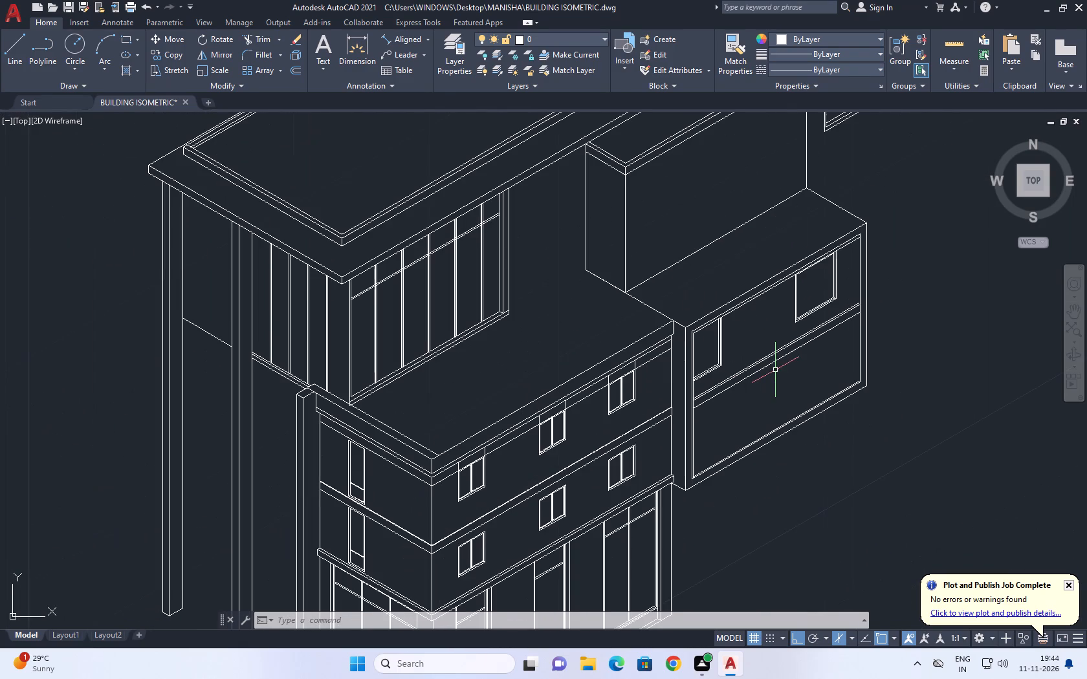
pyautogui.scroll(2, 701, 404)
pyautogui.moveTo(740, 411); pyautogui.dragTo(737, 416, button='middle')
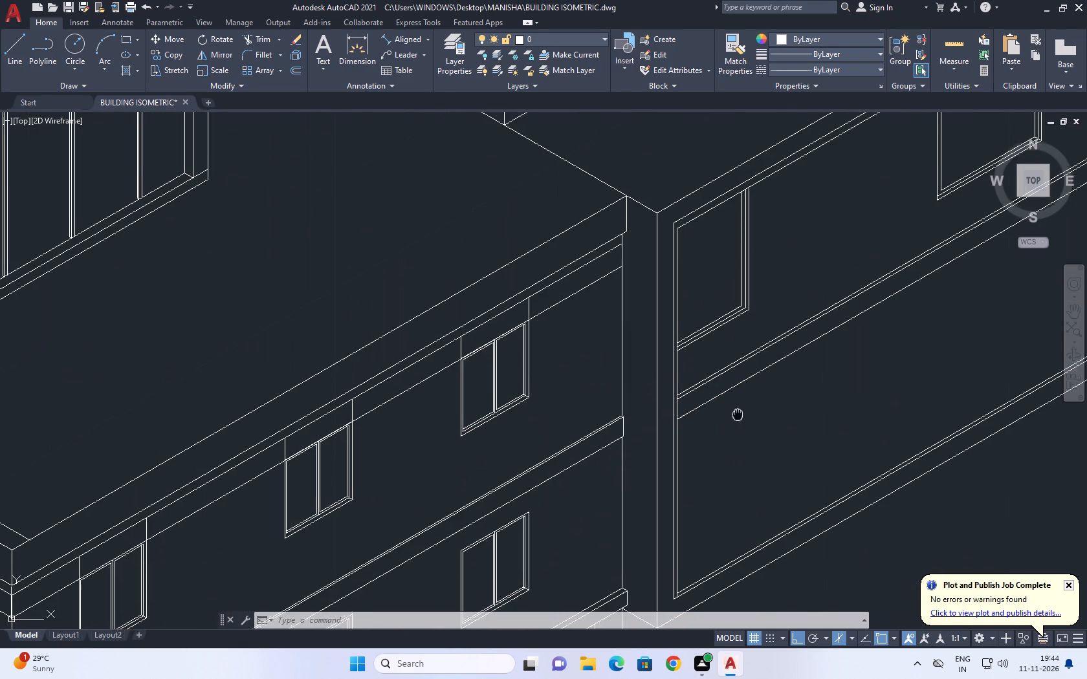
pyautogui.moveTo(737, 416); pyautogui.dragTo(654, 406, button='middle')
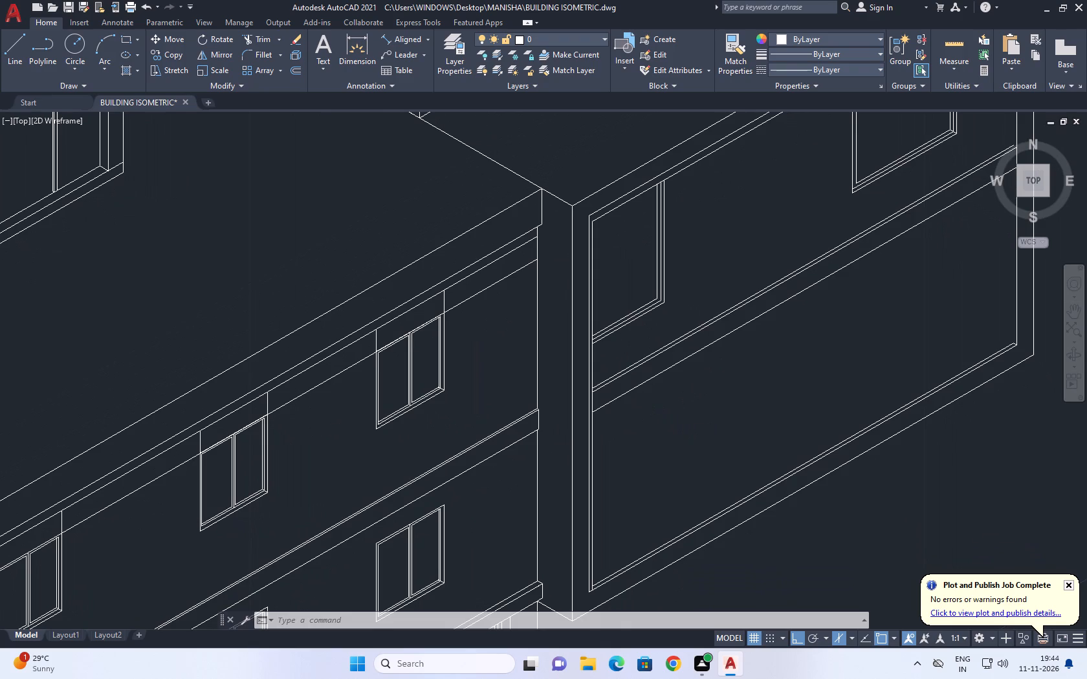
pyautogui.moveTo(774, 418); pyautogui.dragTo(730, 418, button='middle')
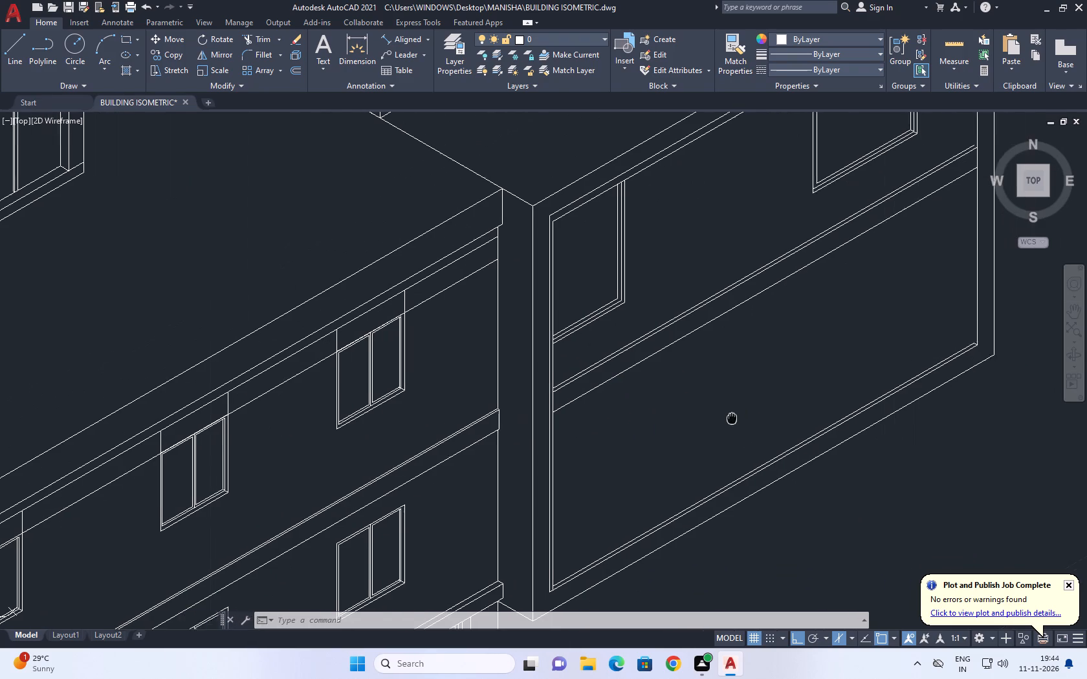
pyautogui.moveTo(730, 418); pyautogui.dragTo(651, 431, button='middle')
# Copy the side extension's two upper windows straight down into the blank lower panel, from the dividing band's end to the frame's lower inner corner.
pyautogui.scroll(-2, 624, 338)
pyautogui.scroll(2, 565, 299)
pyautogui.click(548, 208)
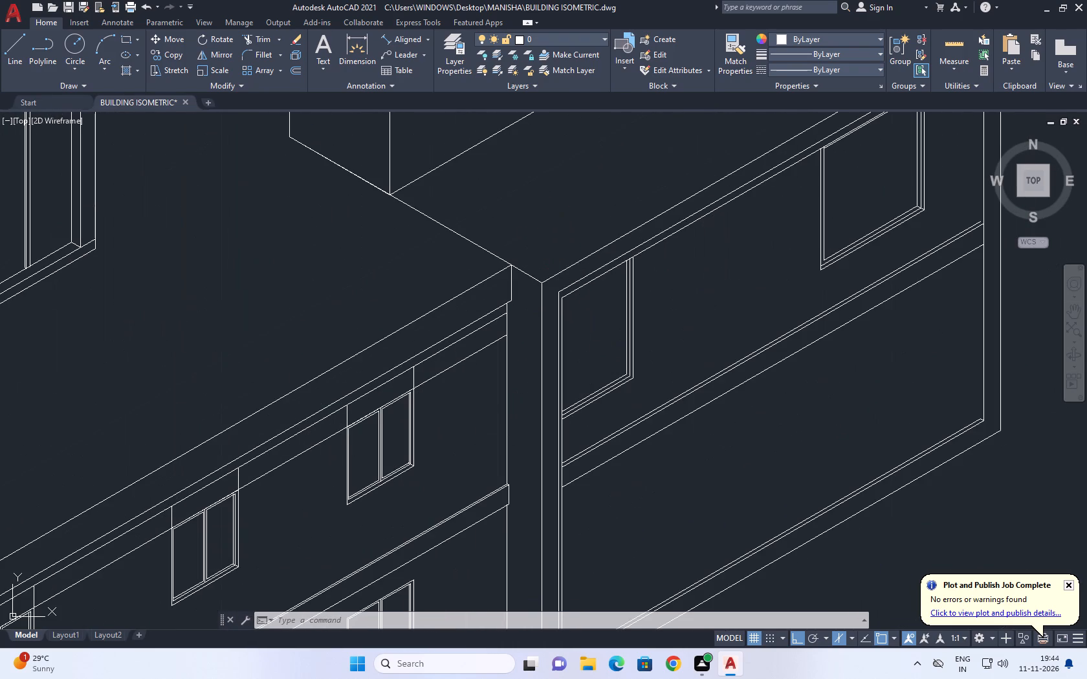
pyautogui.click(674, 438)
pyautogui.moveTo(760, 239); pyautogui.dragTo(635, 365, button='middle')
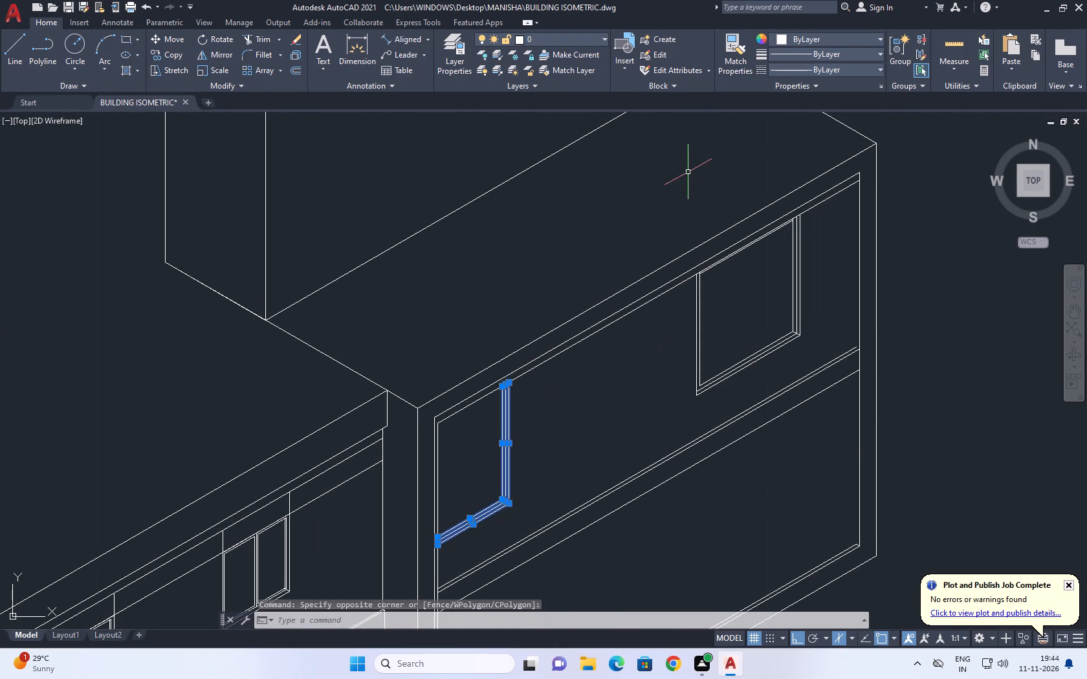
pyautogui.click(684, 169)
pyautogui.click(831, 453)
pyautogui.moveTo(751, 395); pyautogui.dragTo(771, 264, button='middle')
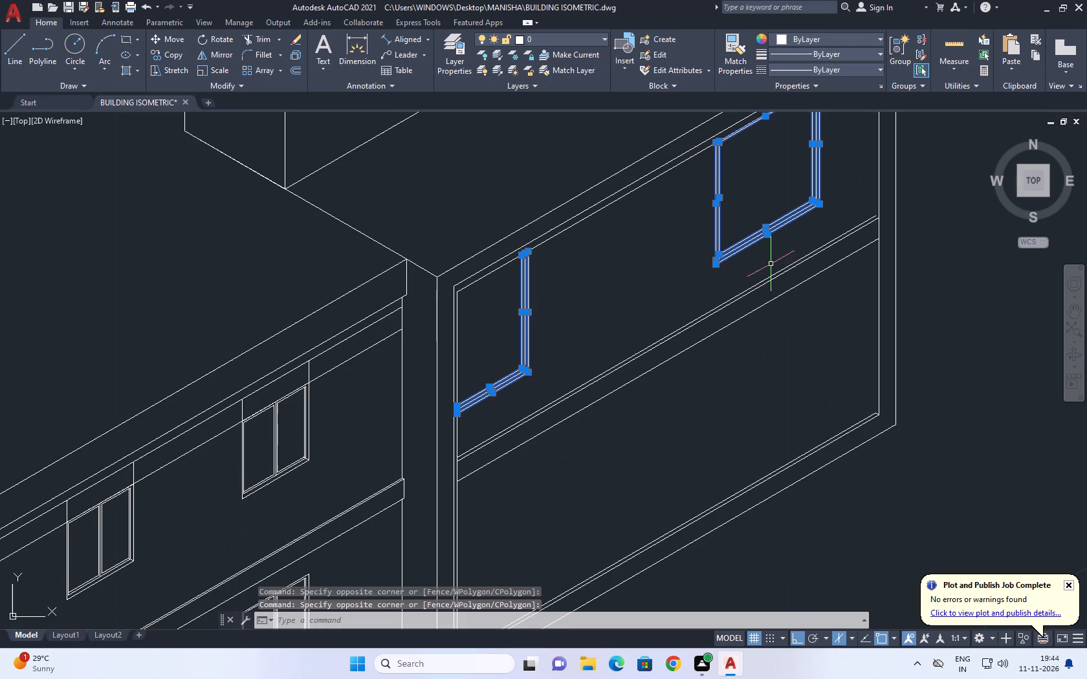
pyautogui.moveTo(796, 411); pyautogui.dragTo(820, 325, button='middle')
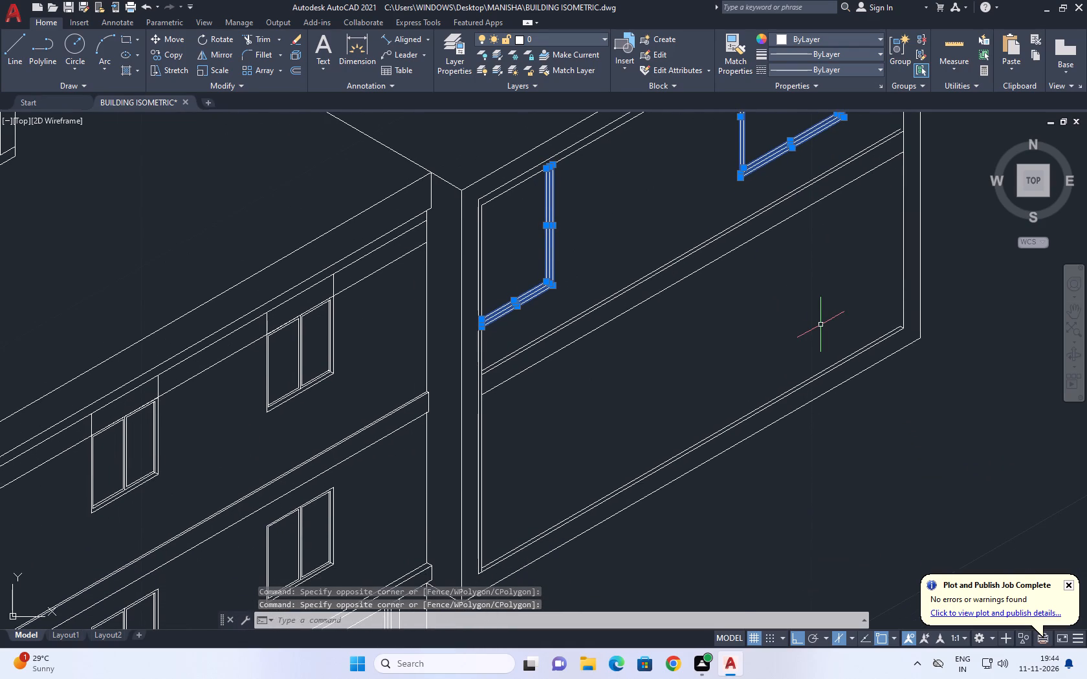
pyautogui.write('CO')
pyautogui.press('space')
pyautogui.moveTo(884, 242); pyautogui.dragTo(866, 343, button='middle')
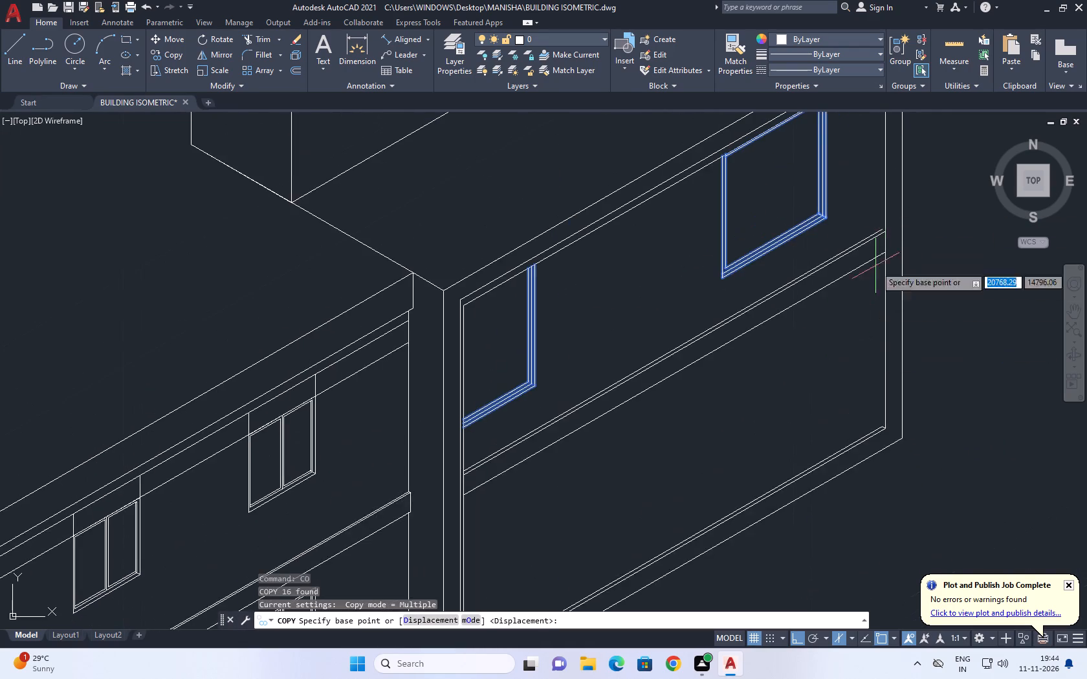
pyautogui.scroll(3, 875, 226)
pyautogui.click(901, 244)
pyautogui.scroll(-4, 897, 246)
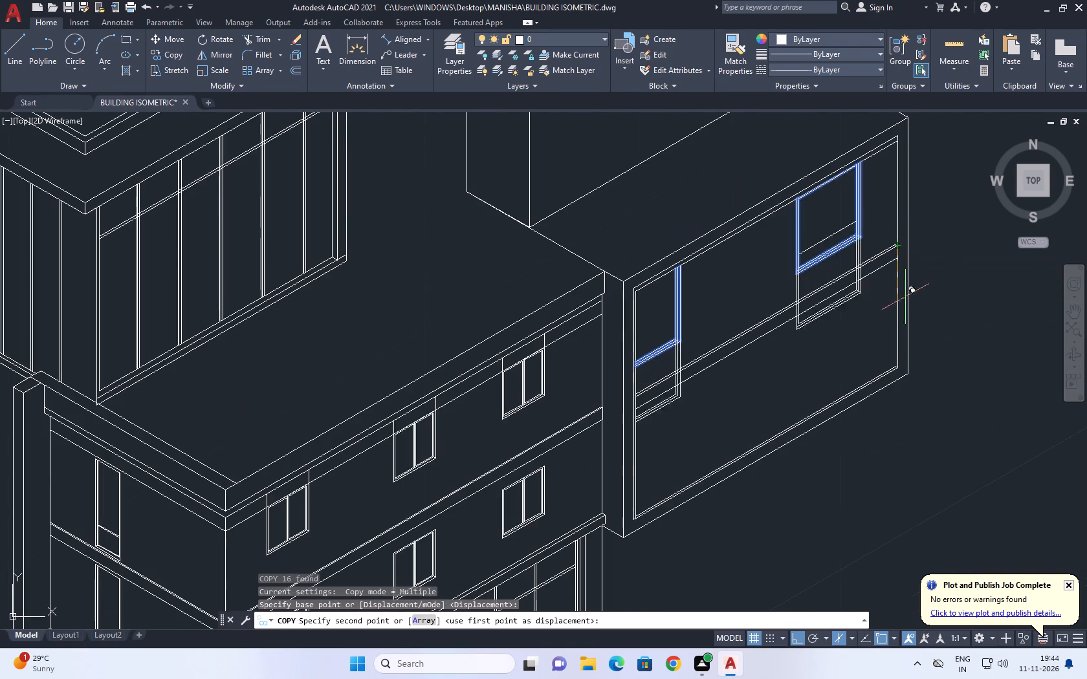
pyautogui.scroll(2, 906, 373)
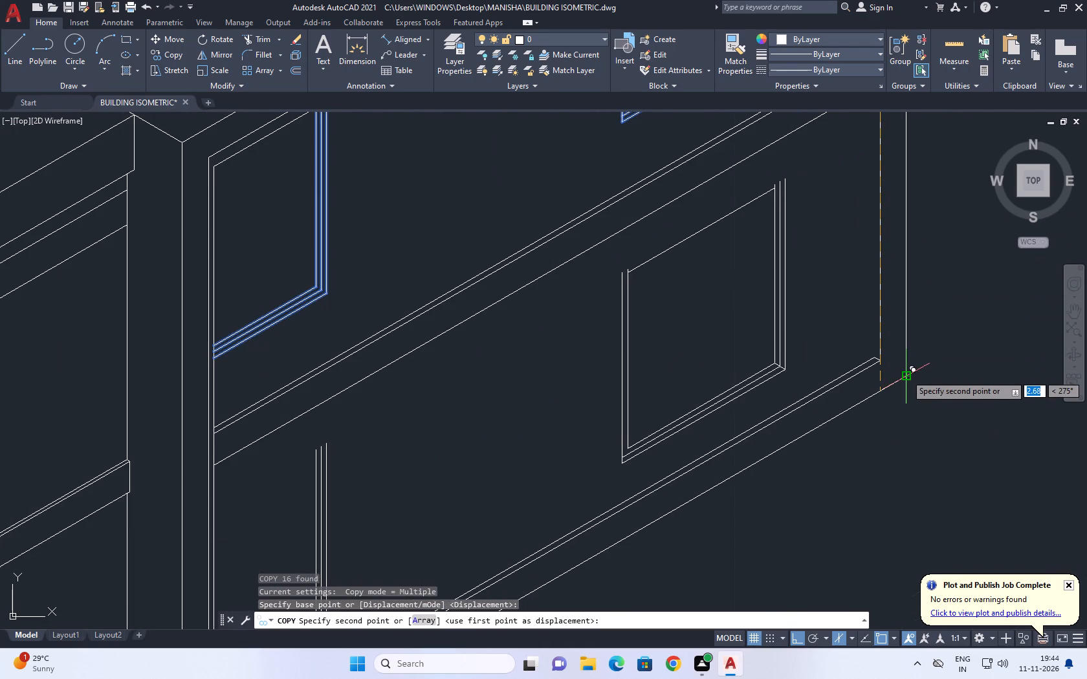
pyautogui.scroll(1, 878, 360)
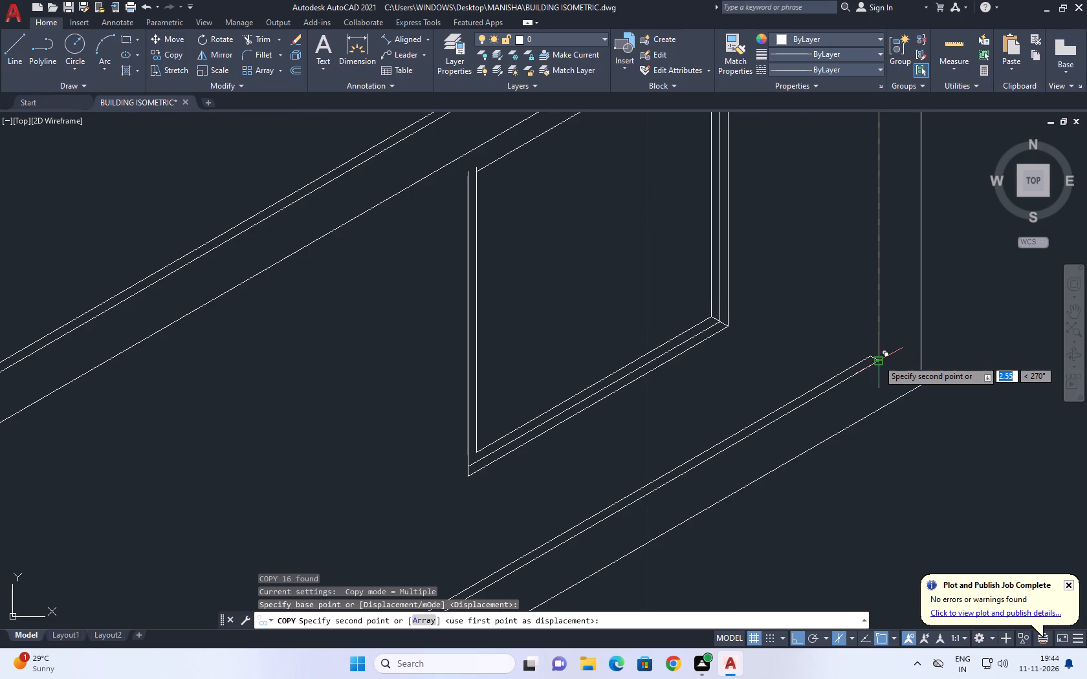
pyautogui.click(878, 360)
pyautogui.scroll(-3, 743, 352)
pyautogui.press('Escape')
# Move both copied lower windows straight up about 0.10 so that their verticals meet the dividing band's lower line.
pyautogui.moveTo(564, 424); pyautogui.dragTo(631, 379, button='middle')
pyautogui.scroll(2, 825, 297)
pyautogui.click(835, 252)
pyautogui.click(735, 317)
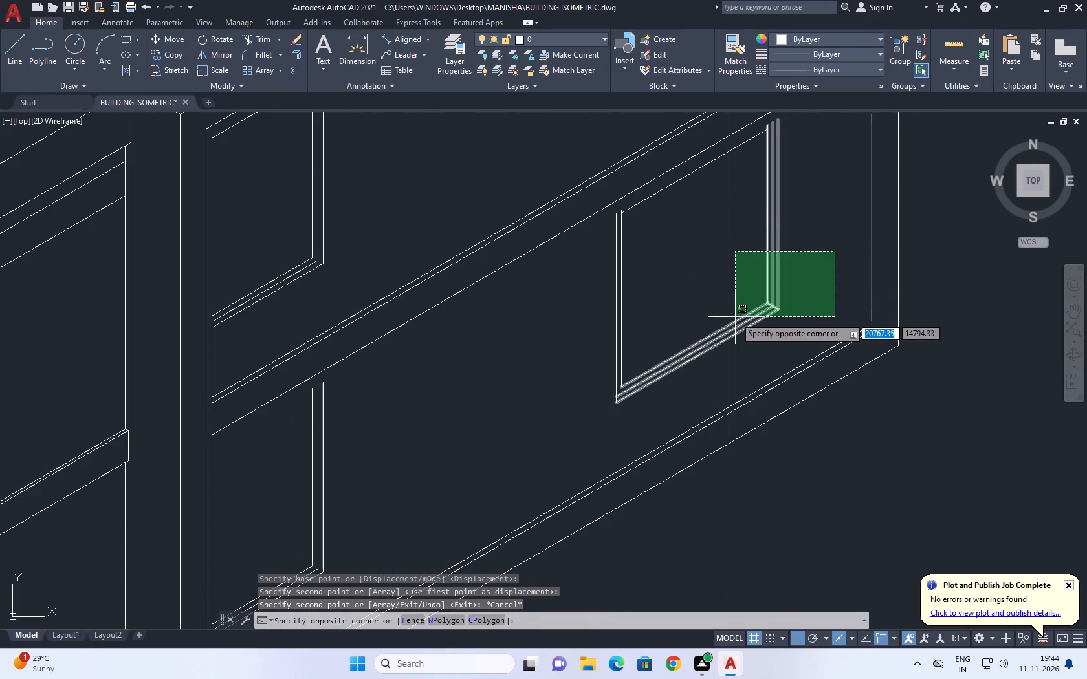
pyautogui.moveTo(699, 398); pyautogui.dragTo(690, 399)
pyautogui.click(578, 369)
pyautogui.scroll(2, 812, 325)
pyautogui.moveTo(800, 337); pyautogui.dragTo(789, 330)
pyautogui.moveTo(688, 261); pyautogui.dragTo(674, 271)
pyautogui.scroll(-3, 721, 296)
pyautogui.moveTo(729, 237); pyautogui.dragTo(730, 297, button='middle')
pyautogui.scroll(2, 710, 272)
pyautogui.click(666, 230)
pyautogui.moveTo(654, 261); pyautogui.dragTo(652, 266)
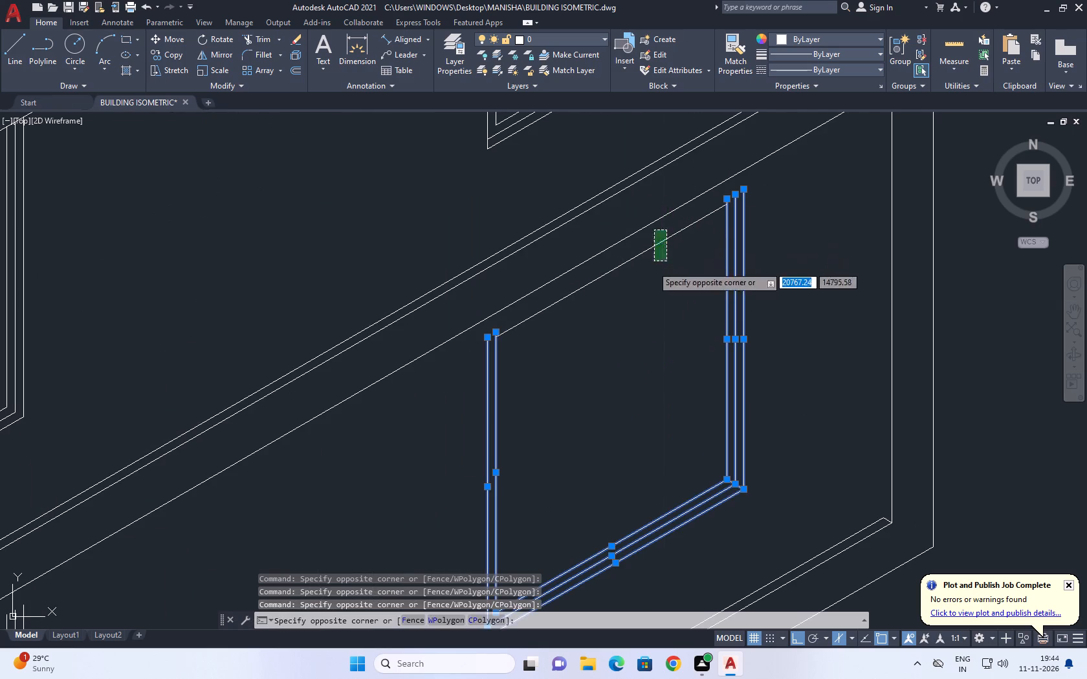
pyautogui.moveTo(652, 266); pyautogui.dragTo(652, 268)
pyautogui.scroll(-2, 704, 259)
pyautogui.moveTo(559, 373); pyautogui.dragTo(732, 261, button='middle')
pyautogui.scroll(1, 561, 283)
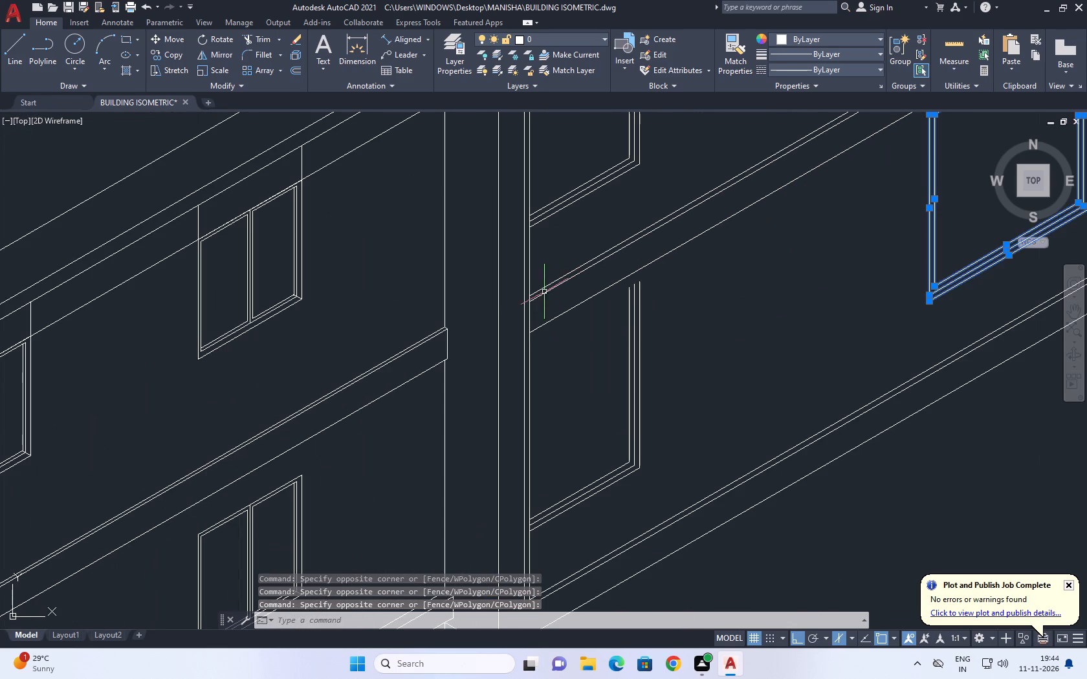
pyautogui.click(518, 275)
pyautogui.moveTo(654, 543); pyautogui.dragTo(688, 511, button='middle')
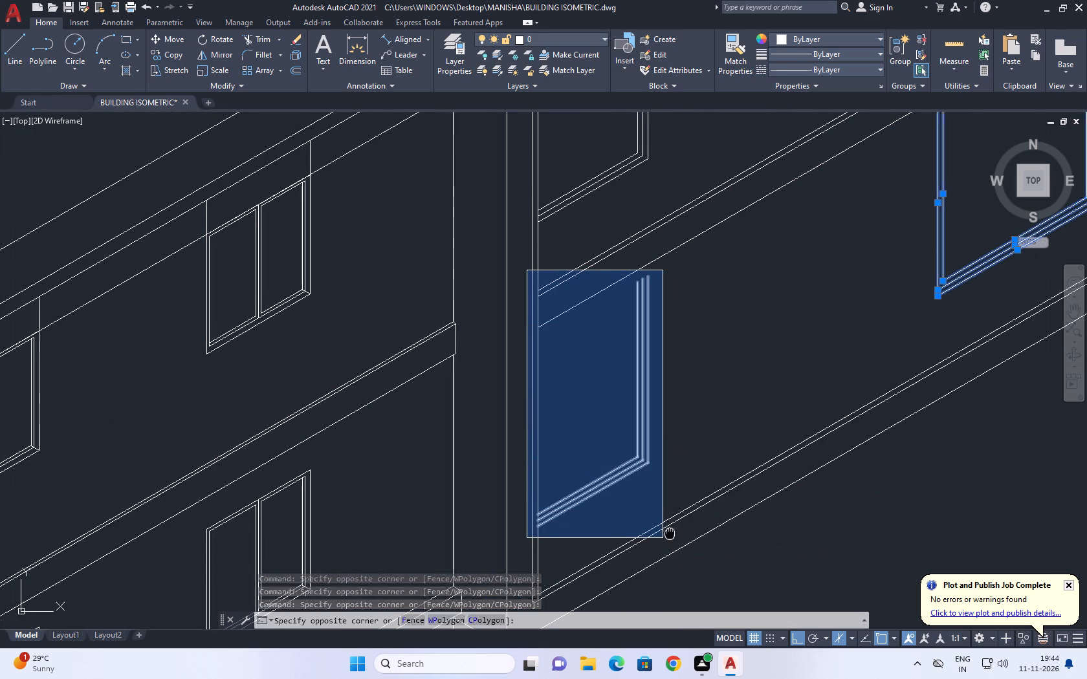
pyautogui.moveTo(688, 511); pyautogui.dragTo(692, 501, button='middle')
pyautogui.click(706, 525)
pyautogui.moveTo(628, 293); pyautogui.dragTo(643, 327, button='middle')
pyautogui.moveTo(753, 291); pyautogui.dragTo(749, 352, button='middle')
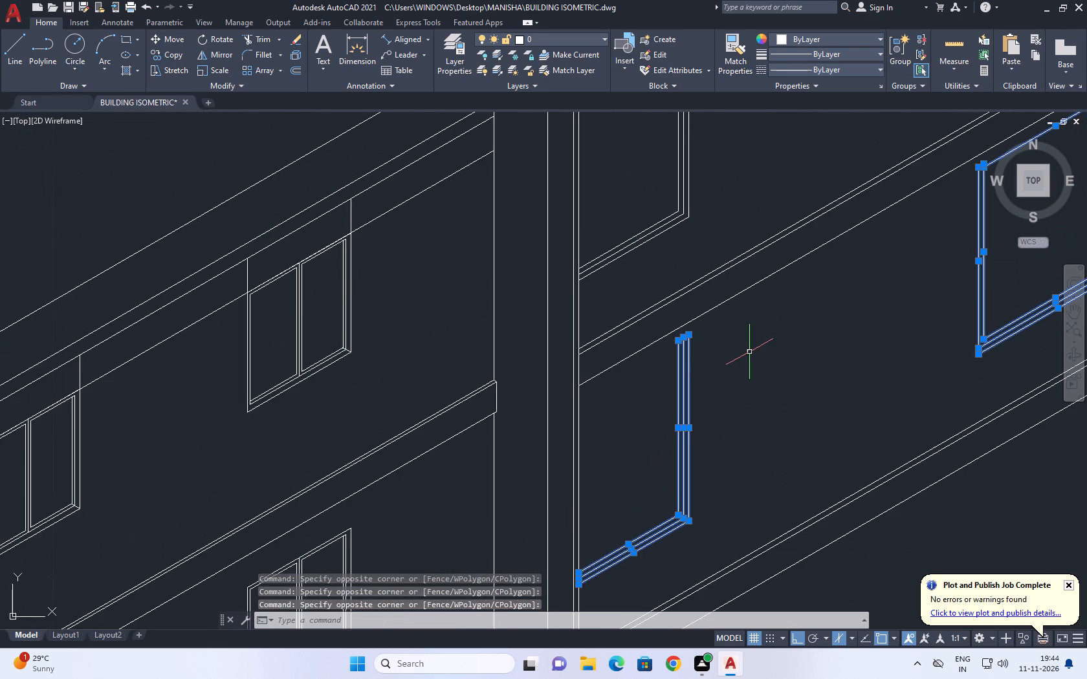
pyautogui.write('M')
pyautogui.press('space')
pyautogui.scroll(3, 679, 341)
pyautogui.click(673, 337)
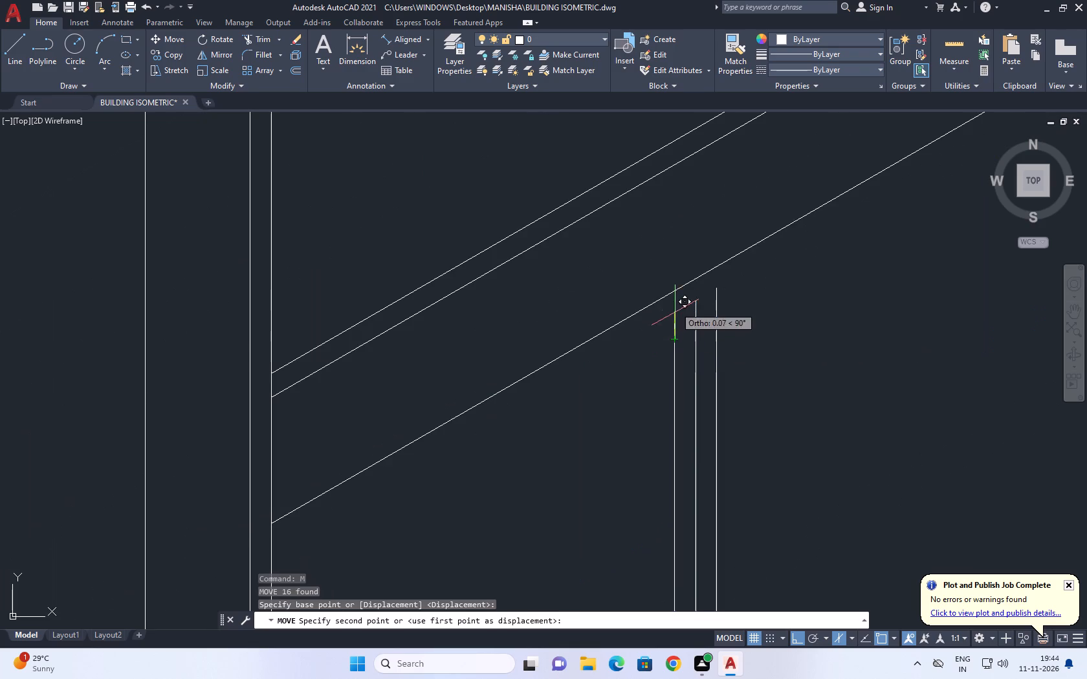
pyautogui.scroll(6, 672, 296)
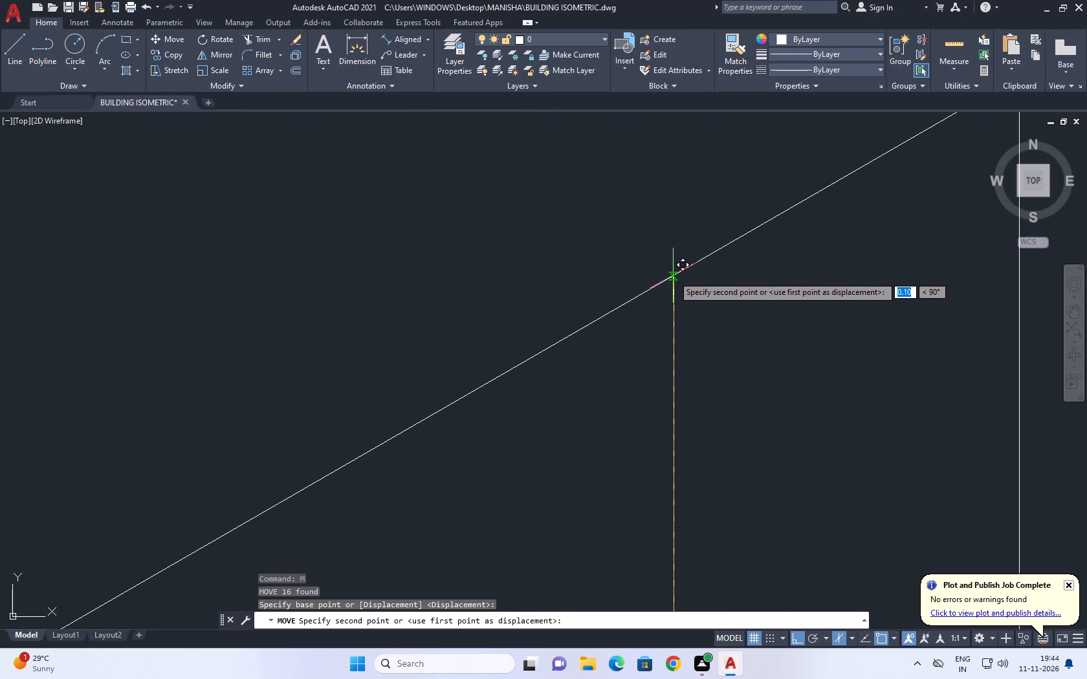
pyautogui.click(672, 275)
# Examine the side extension's upper and lower windows against the rest of the building.
pyautogui.scroll(-10, 639, 320)
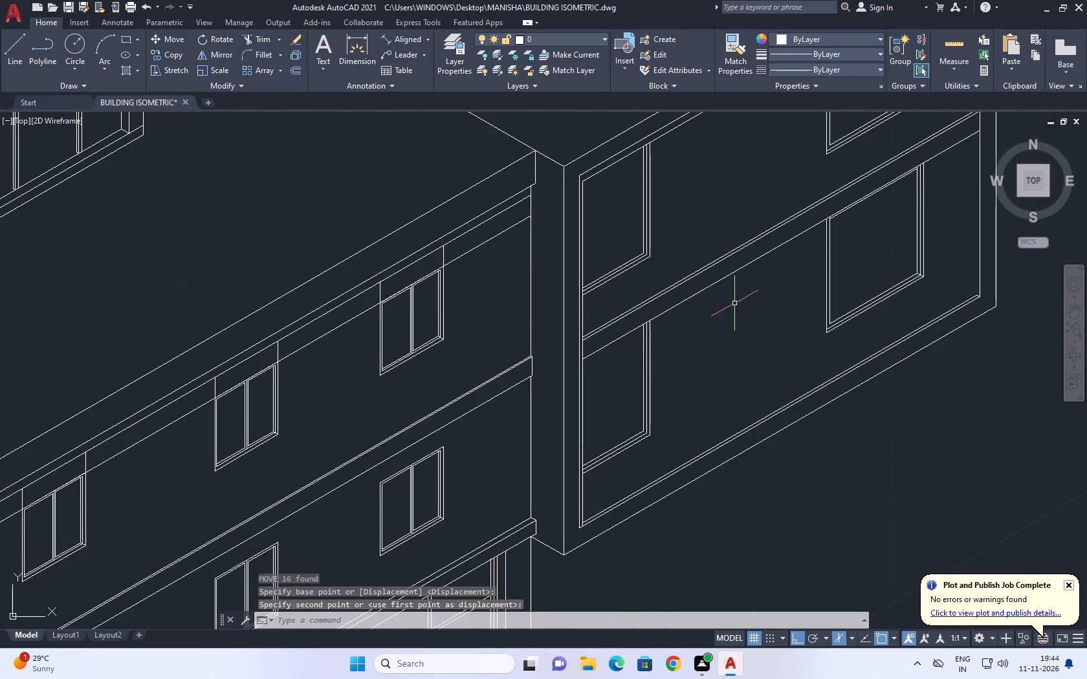
pyautogui.moveTo(736, 303); pyautogui.dragTo(674, 325, button='middle')
pyautogui.scroll(-1, 683, 321)
pyautogui.moveTo(819, 338); pyautogui.dragTo(807, 343, button='middle')
pyautogui.scroll(-2, 759, 358)
pyautogui.moveTo(802, 246); pyautogui.dragTo(795, 318, button='middle')
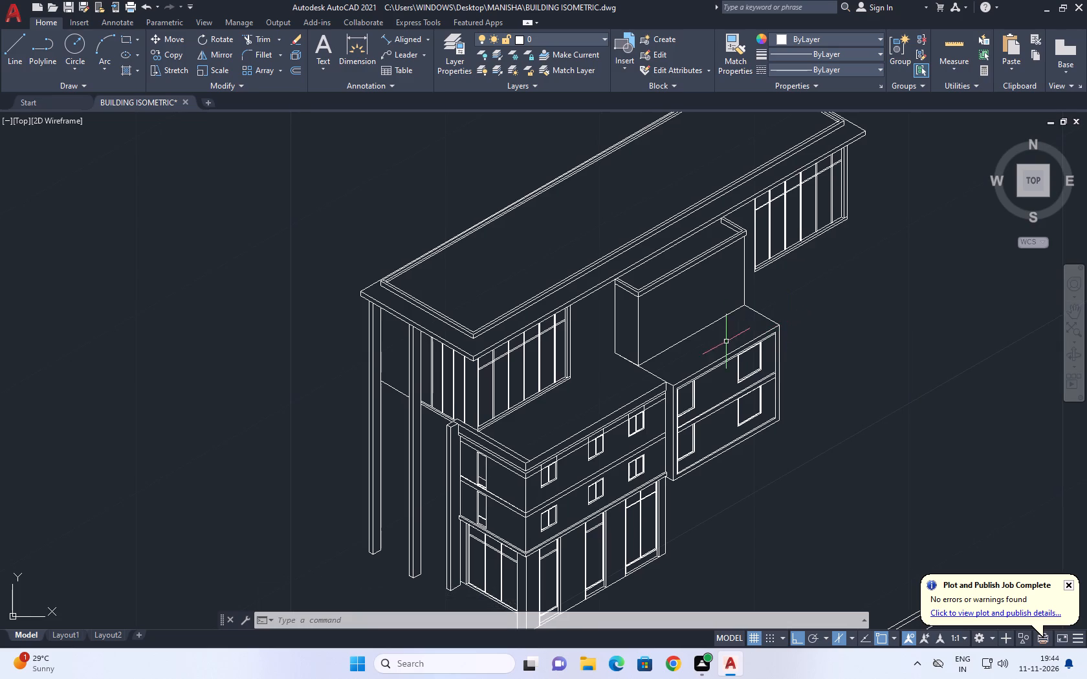
pyautogui.scroll(1, 728, 408)
pyautogui.moveTo(752, 406); pyautogui.dragTo(752, 405, button='middle')
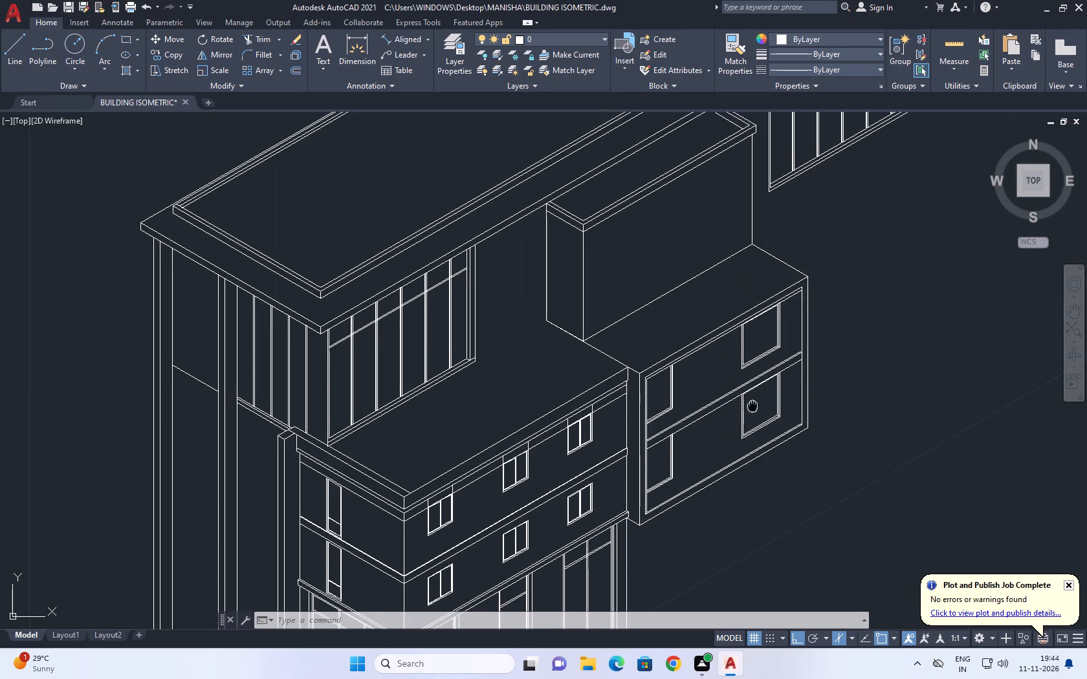
pyautogui.moveTo(752, 405); pyautogui.dragTo(739, 389, button='middle')
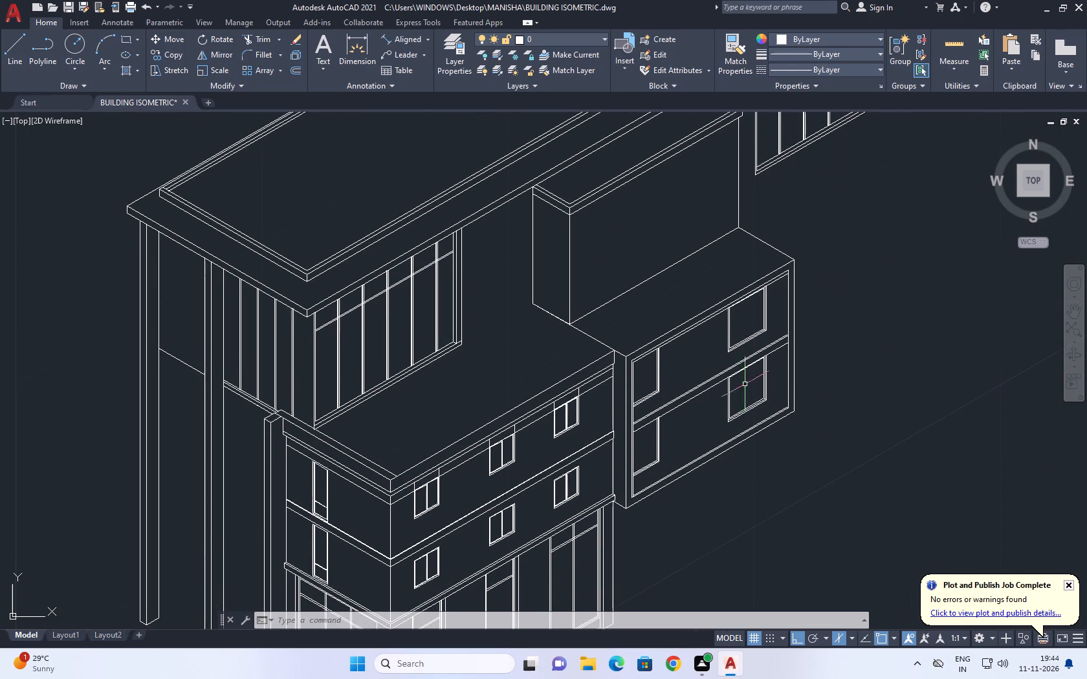
pyautogui.scroll(1, 719, 427)
pyautogui.moveTo(721, 429); pyautogui.dragTo(674, 389, button='middle')
pyautogui.scroll(1, 684, 400)
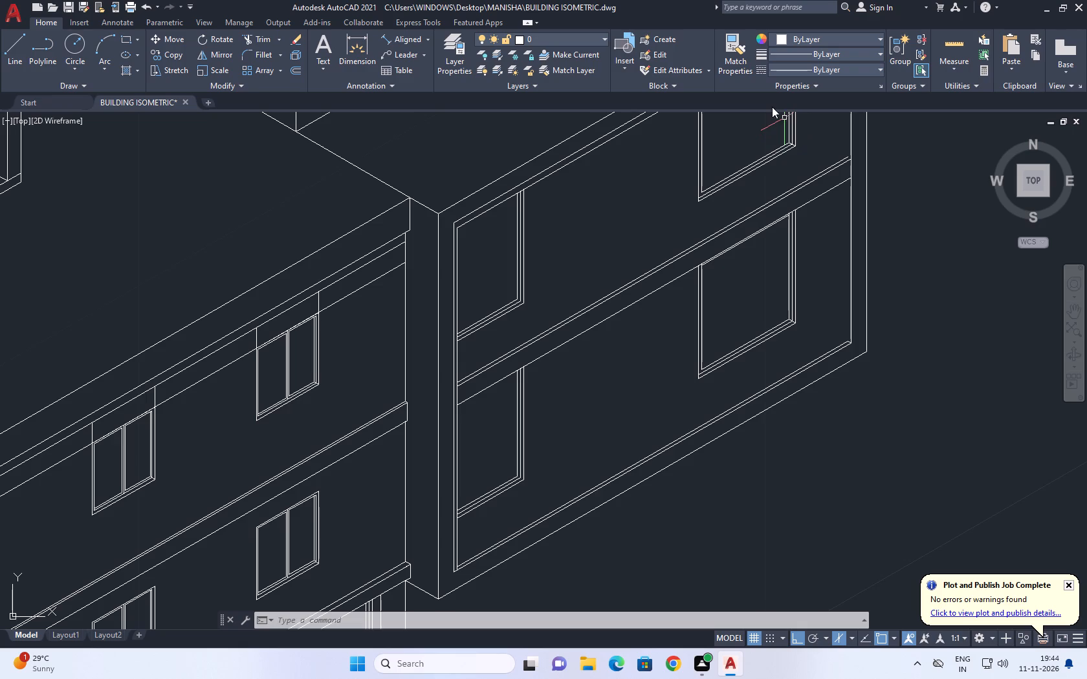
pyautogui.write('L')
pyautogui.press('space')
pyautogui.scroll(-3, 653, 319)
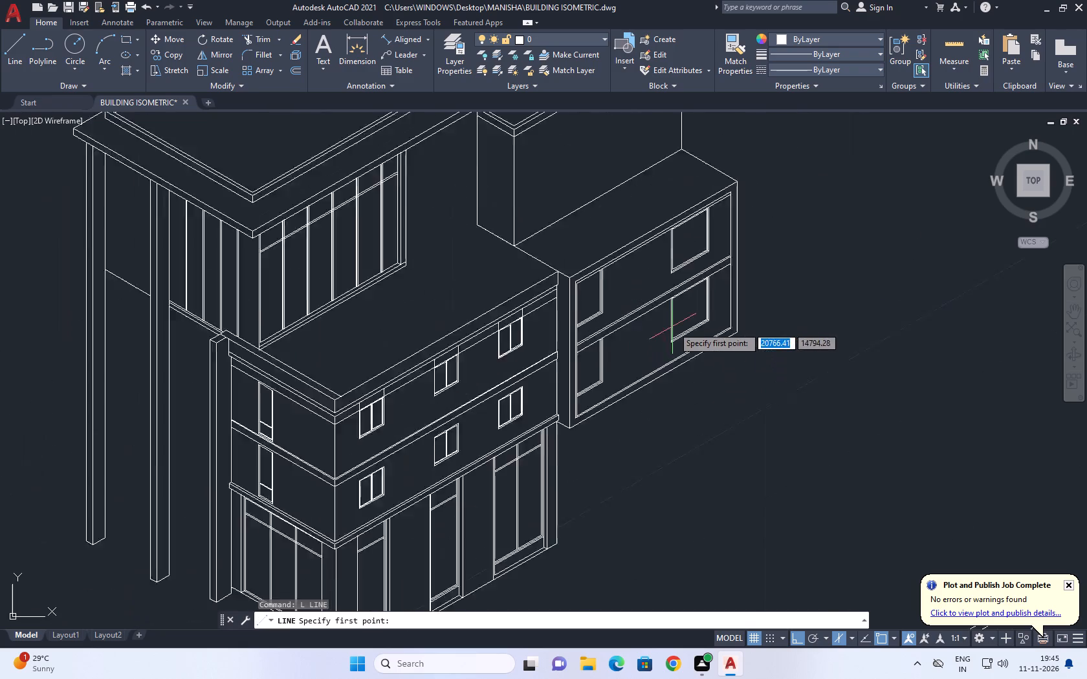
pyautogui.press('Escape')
# Save the drawing under its existing name BUILDING ISOMETRIC, replacing the earlier file.
pyautogui.scroll(-1, 746, 301)
pyautogui.moveTo(803, 300); pyautogui.dragTo(711, 358, button='middle')
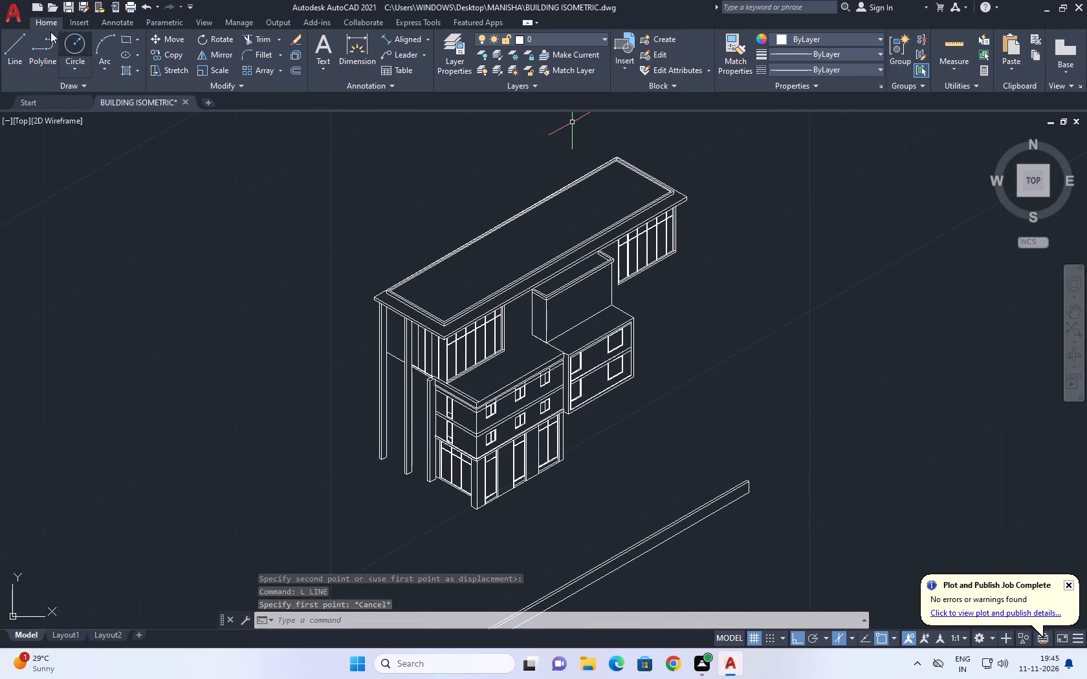
pyautogui.click(0, 14)
pyautogui.click(23, 169)
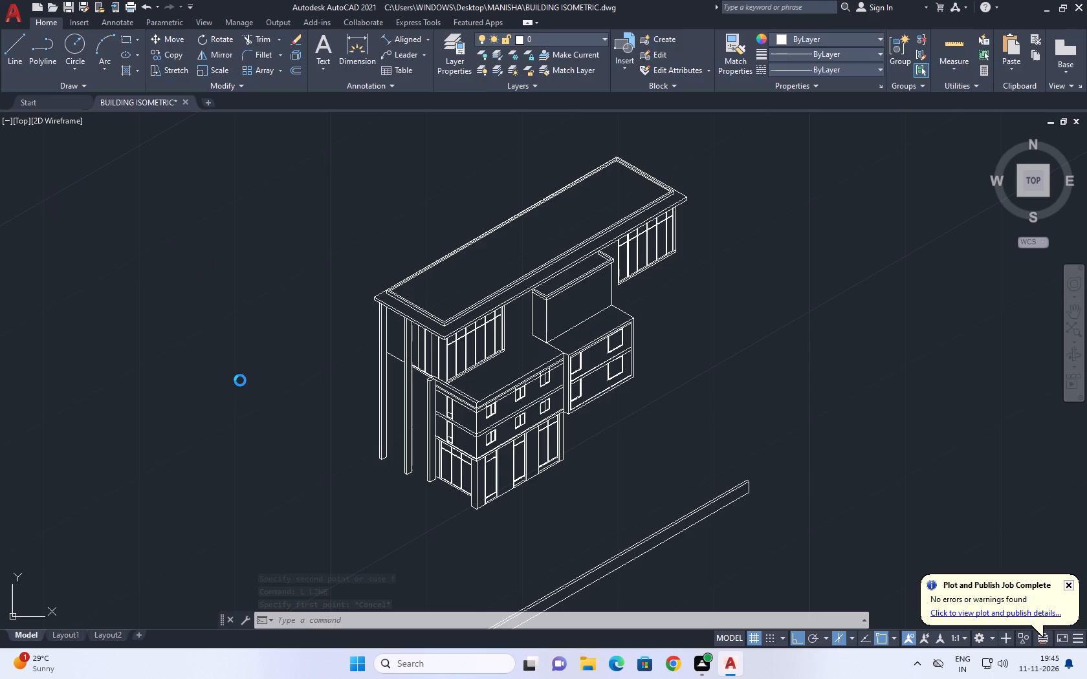
pyautogui.click(723, 456)
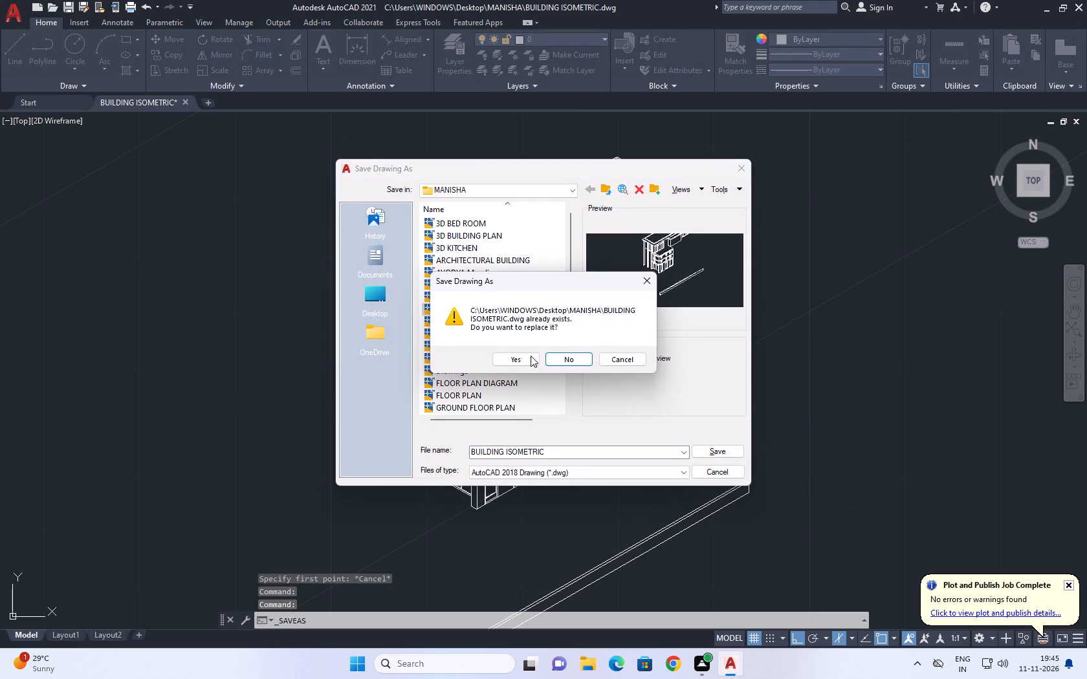
pyautogui.click(510, 360)
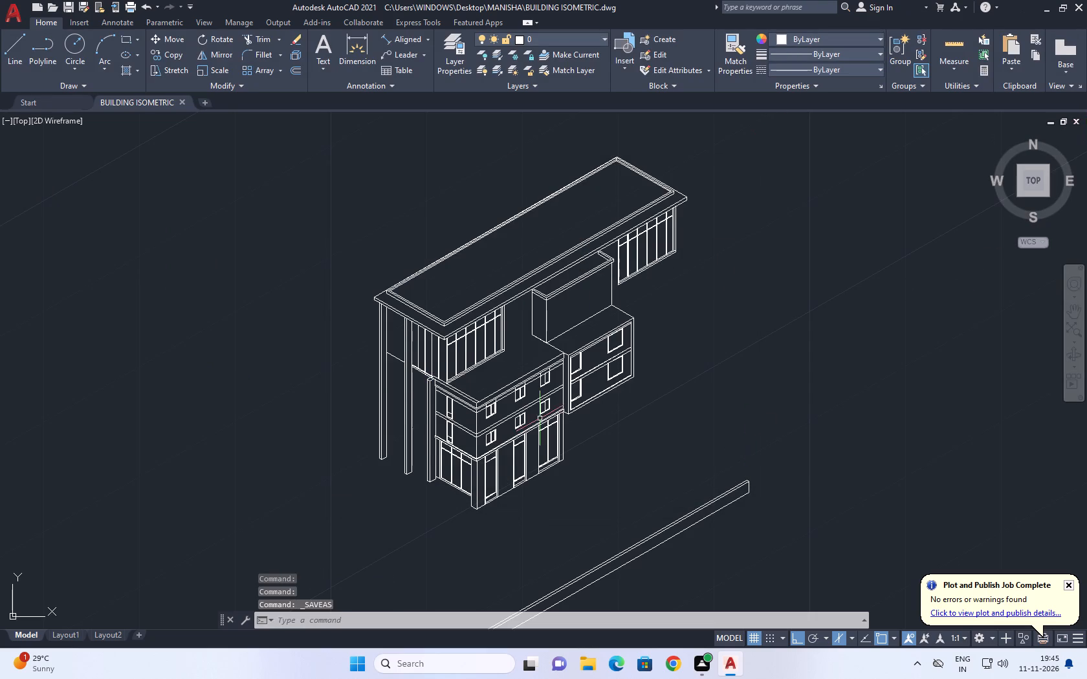
# Examine the front block, the side extension and the open area beside and below them for missing parts.
pyautogui.moveTo(559, 418); pyautogui.dragTo(536, 383, button='middle')
pyautogui.moveTo(664, 361); pyautogui.dragTo(633, 340, button='middle')
pyautogui.scroll(1, 523, 348)
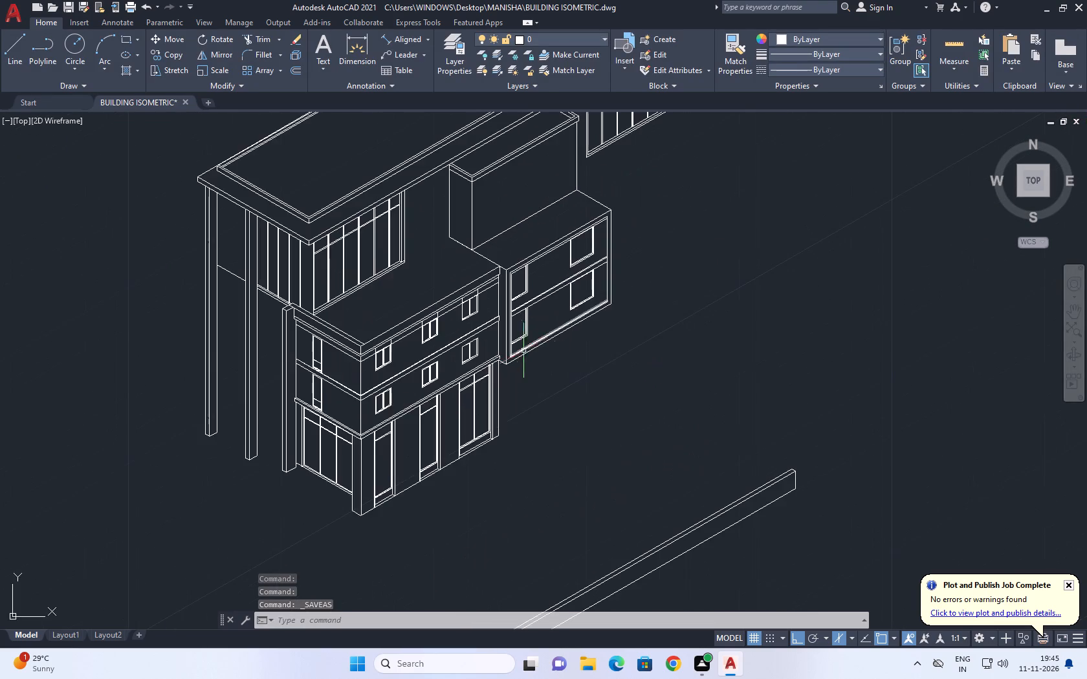
pyautogui.scroll(1, 650, 359)
pyautogui.moveTo(650, 359); pyautogui.dragTo(615, 350, button='middle')
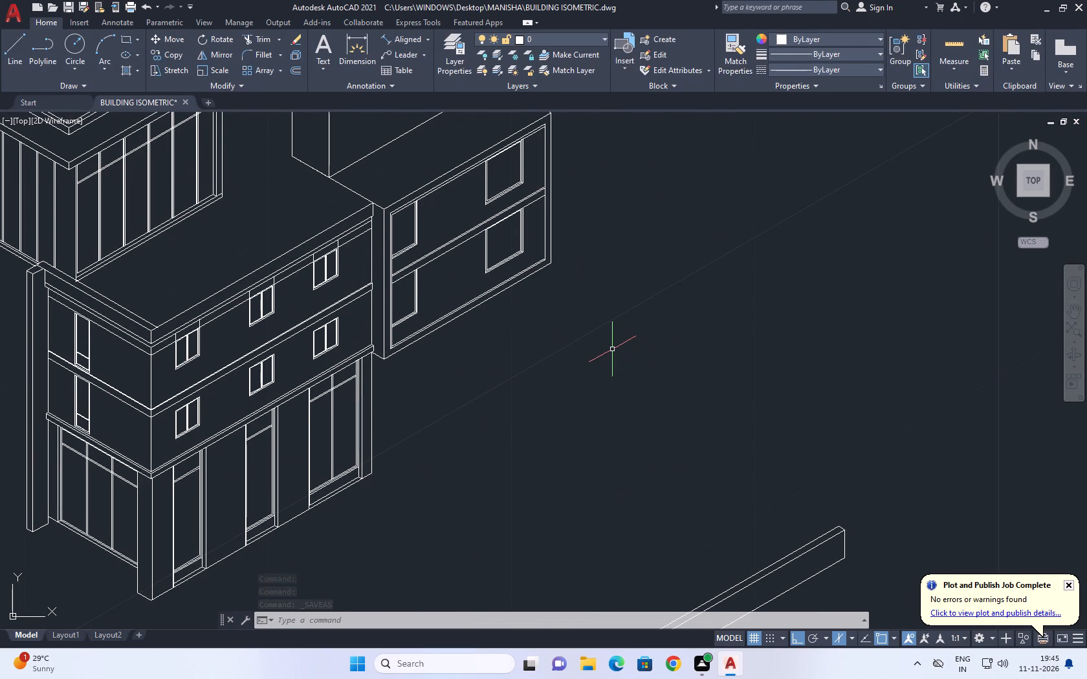
pyautogui.moveTo(366, 430); pyautogui.dragTo(411, 417, button='middle')
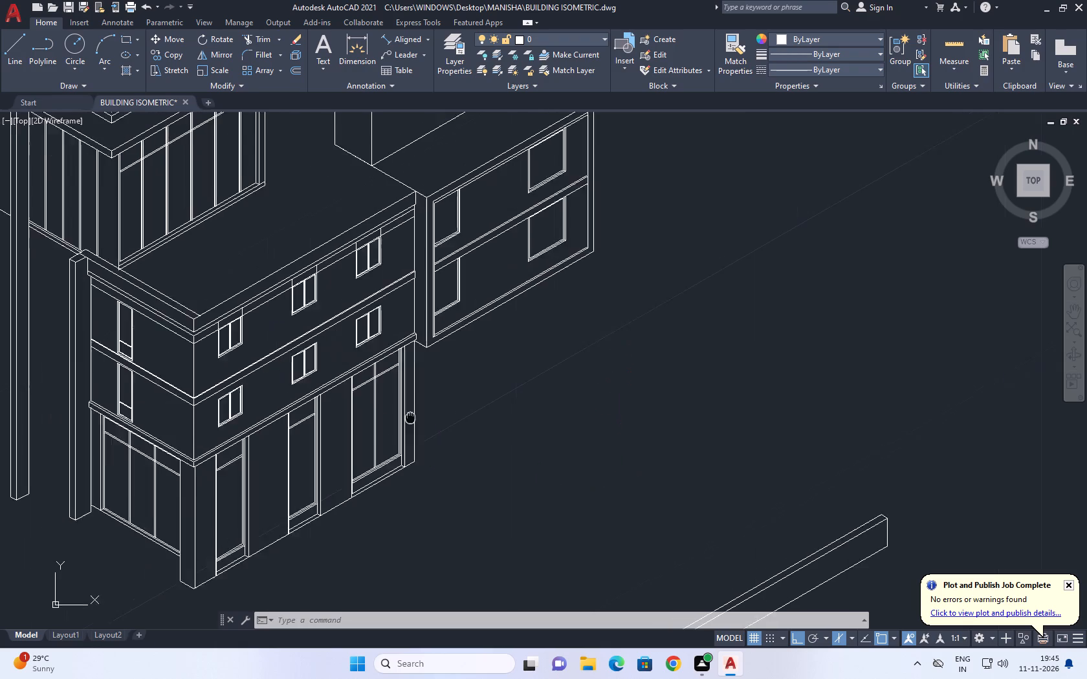
pyautogui.moveTo(411, 417); pyautogui.dragTo(494, 310, button='middle')
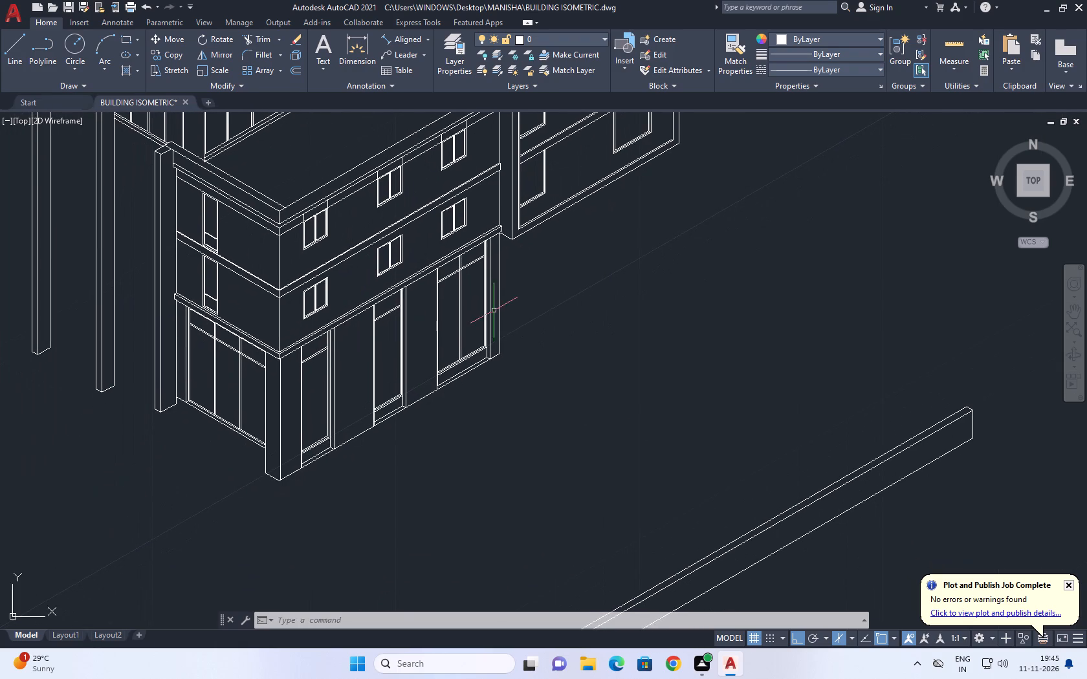
pyautogui.scroll(-1, 509, 341)
pyautogui.moveTo(586, 309); pyautogui.dragTo(533, 443, button='middle')
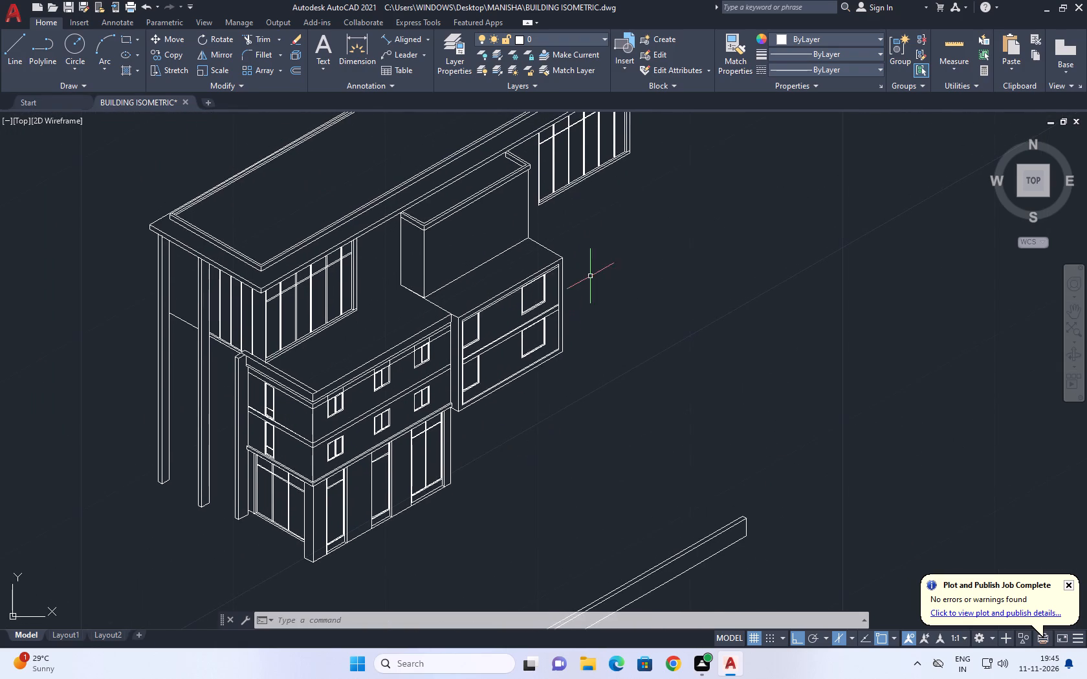
# Draw a line at 330° from the outer vertical of the upper block's far glazed wall, level with its transom, extending outward past the building.
pyautogui.moveTo(594, 274); pyautogui.dragTo(552, 426, button='middle')
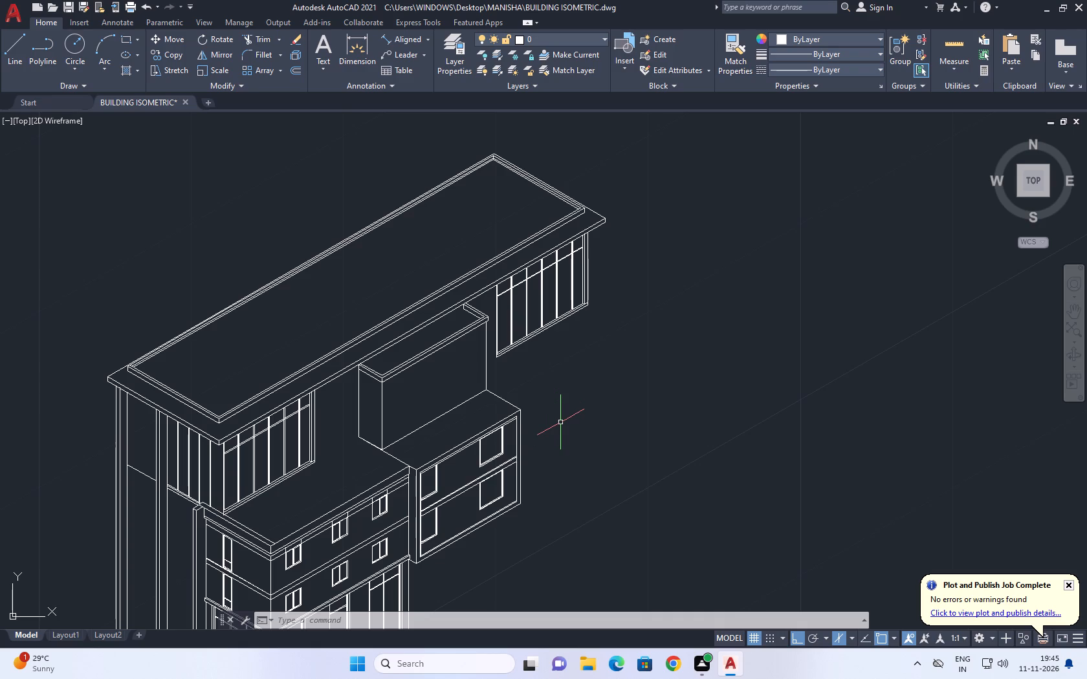
pyautogui.moveTo(644, 317); pyautogui.dragTo(619, 418, button='middle')
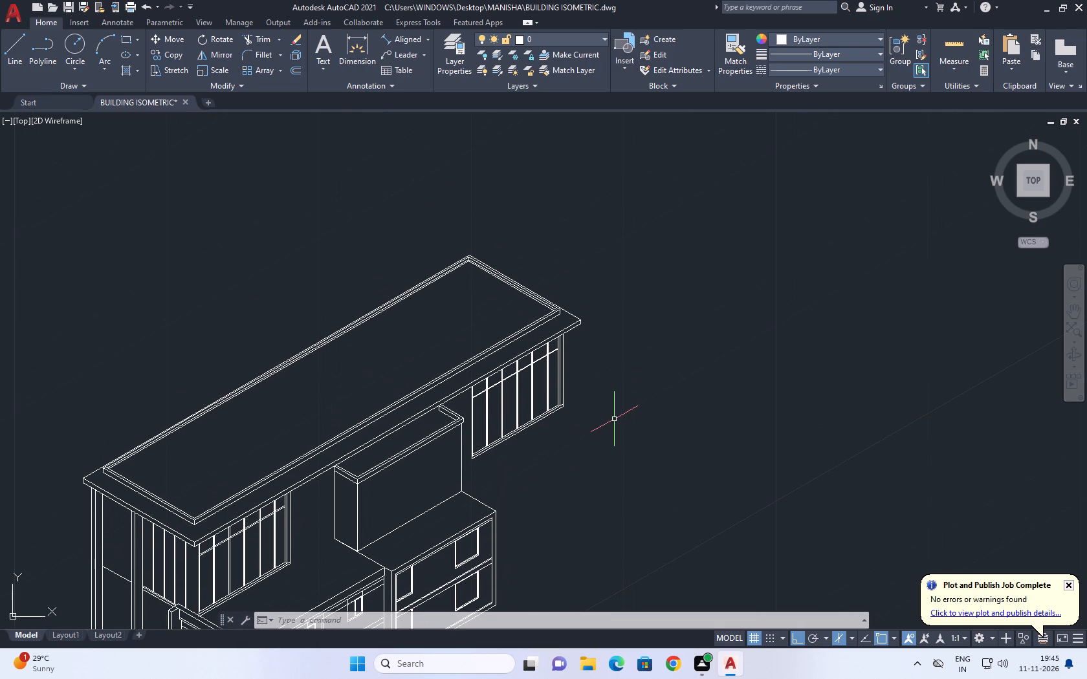
pyautogui.write('L')
pyautogui.press('space')
pyautogui.scroll(1, 569, 377)
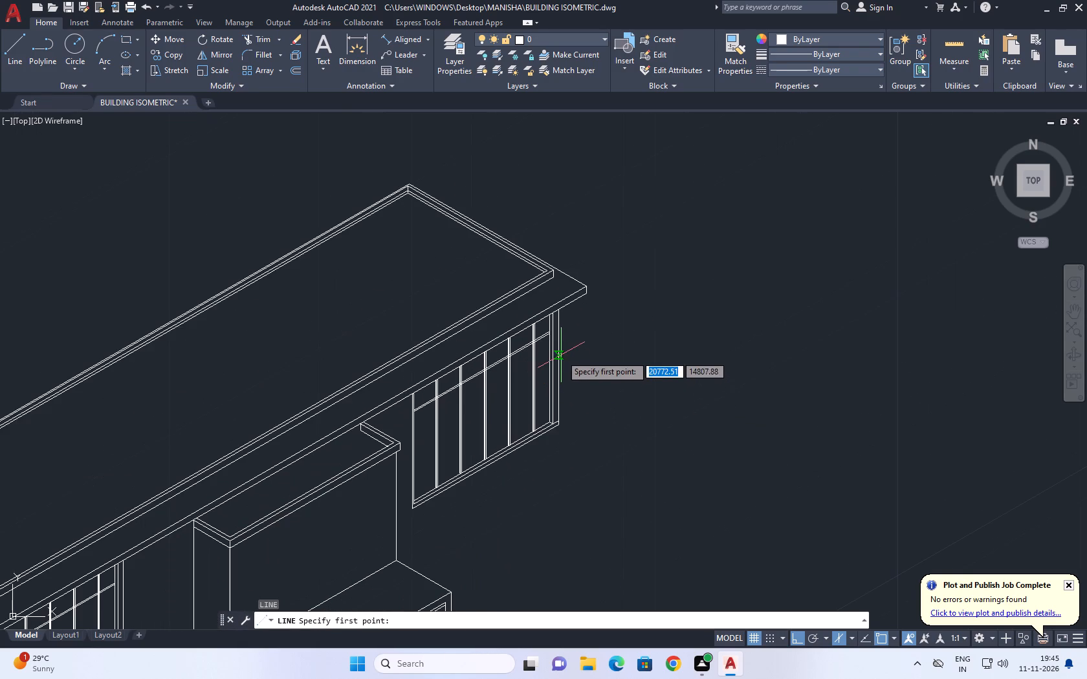
pyautogui.moveTo(594, 341); pyautogui.dragTo(577, 364, button='middle')
pyautogui.scroll(1, 541, 343)
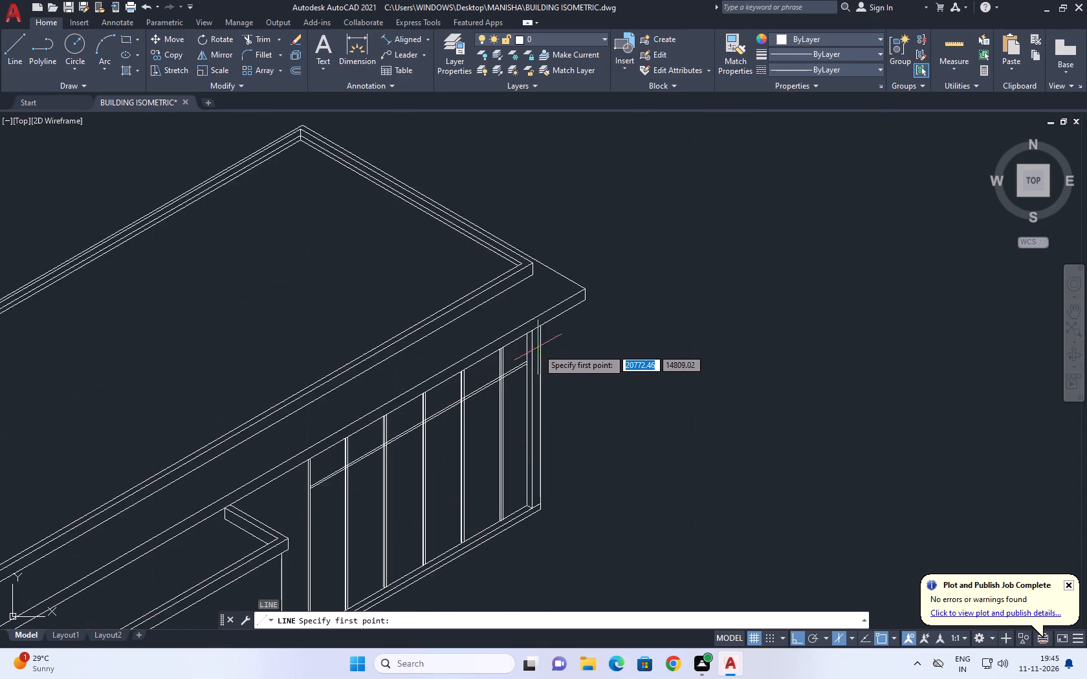
pyautogui.scroll(1, 538, 354)
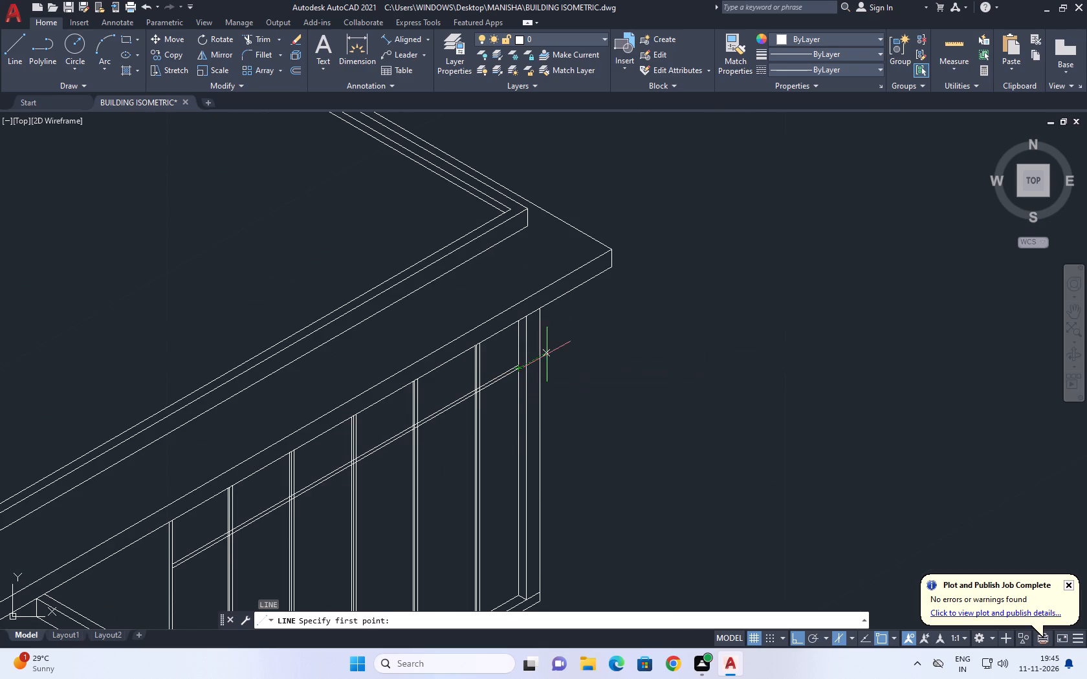
pyautogui.scroll(1, 536, 366)
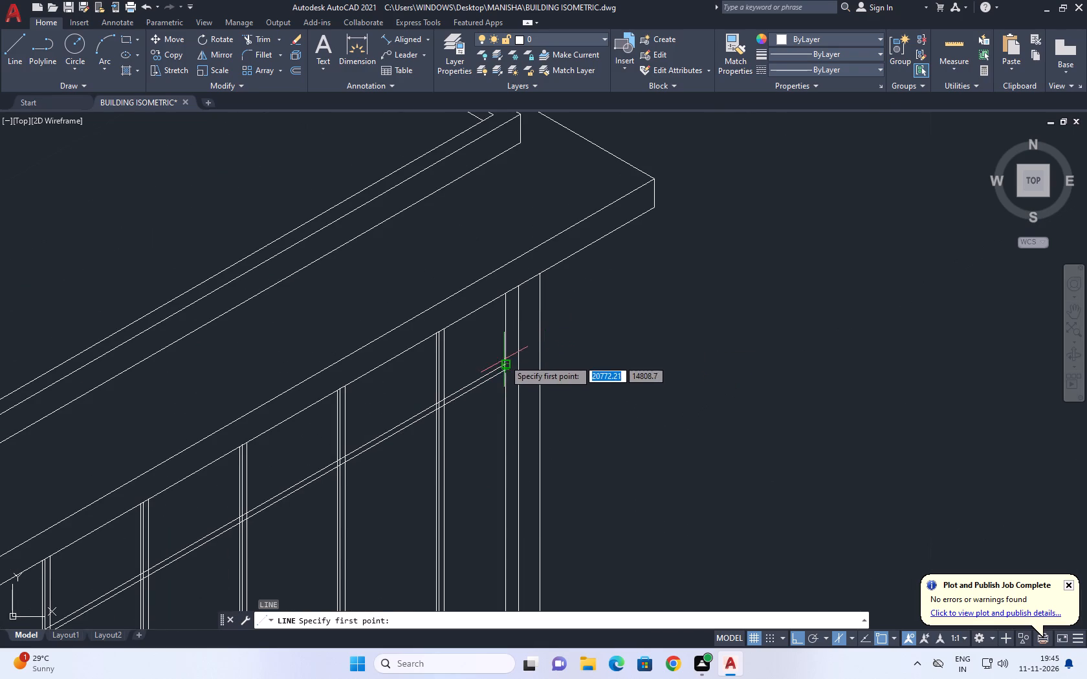
pyautogui.scroll(2, 496, 371)
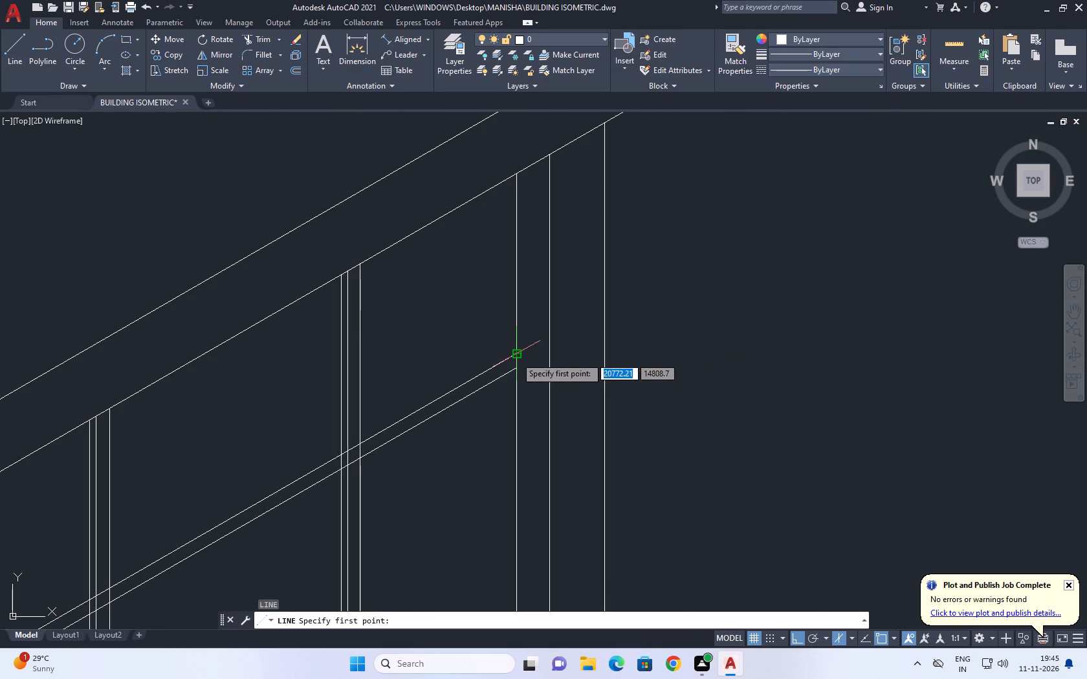
pyautogui.click(606, 305)
pyautogui.scroll(-7, 667, 290)
pyautogui.moveTo(812, 371); pyautogui.dragTo(798, 362, button='middle')
pyautogui.scroll(-3, 809, 355)
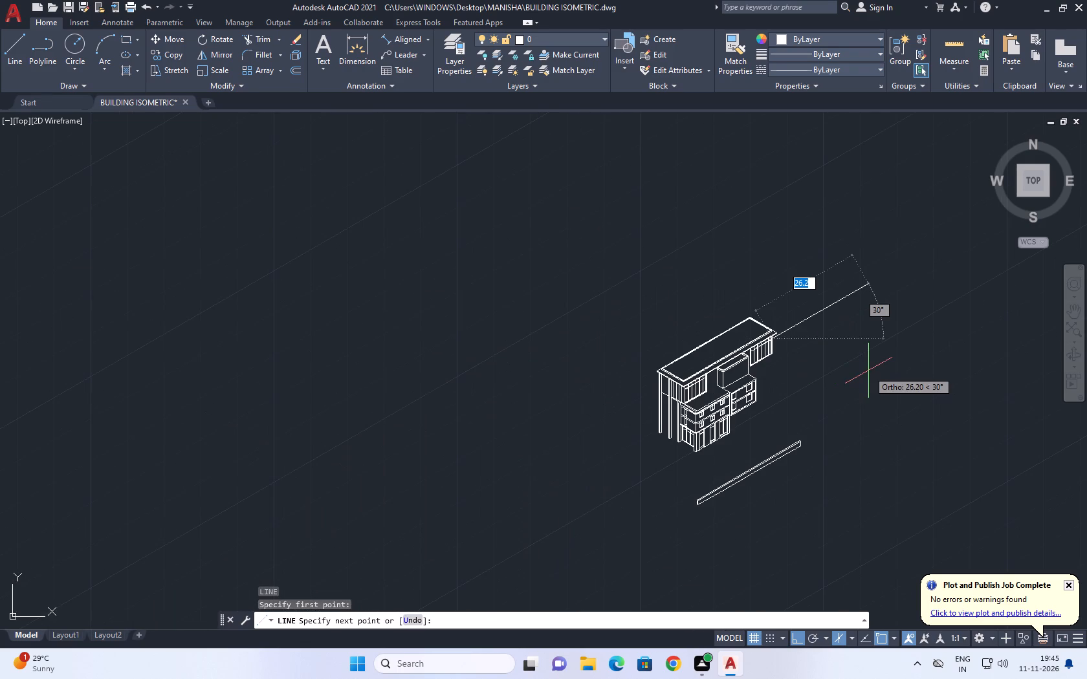
pyautogui.press('F5')
pyautogui.scroll(2, 826, 365)
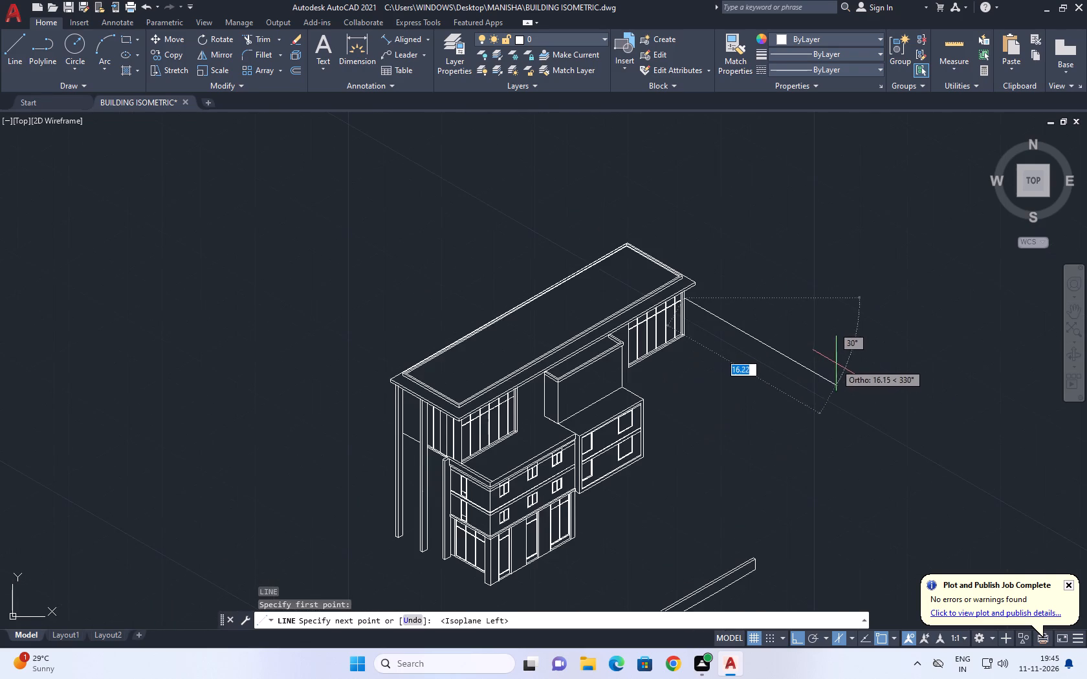
pyautogui.moveTo(837, 364); pyautogui.dragTo(813, 330, button='middle')
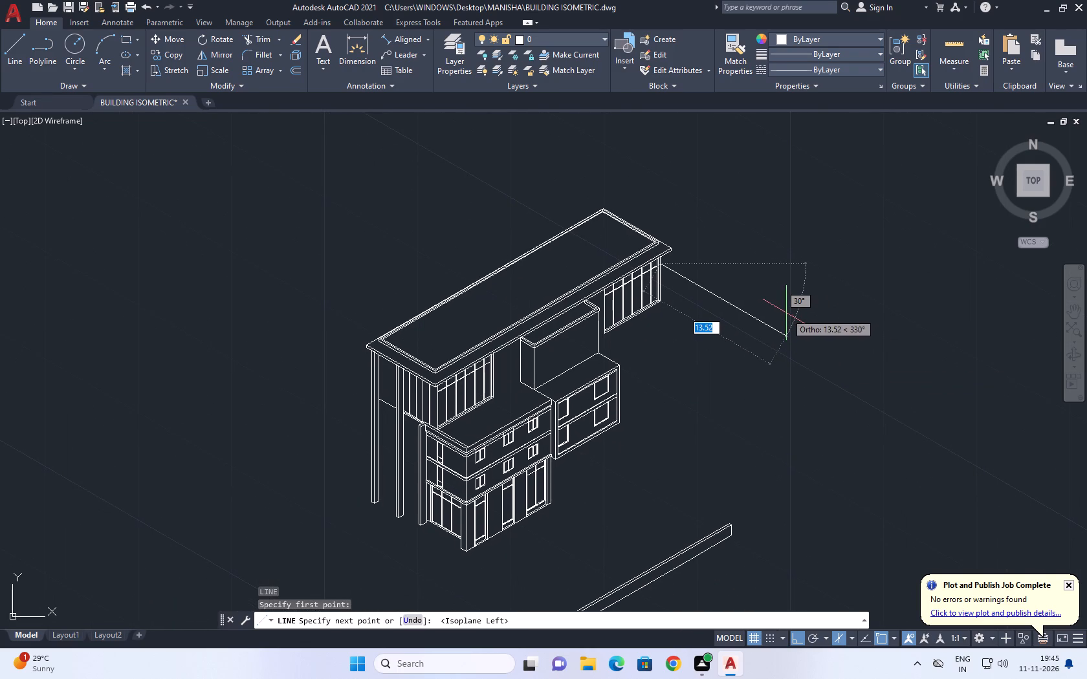
pyautogui.click(777, 302)
pyautogui.press('space')
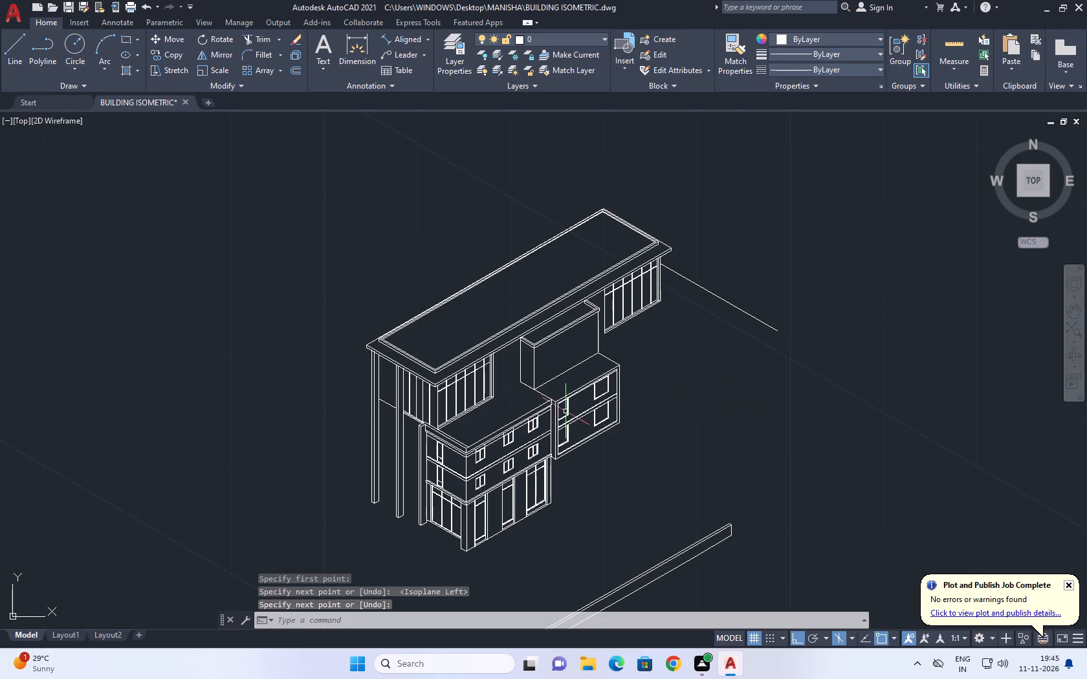
# Examine the open area between the new line, the upper block's far glazed end and the side extension's roof.
pyautogui.moveTo(643, 420); pyautogui.dragTo(671, 418, button='middle')
pyautogui.moveTo(830, 359); pyautogui.dragTo(818, 374, button='middle')
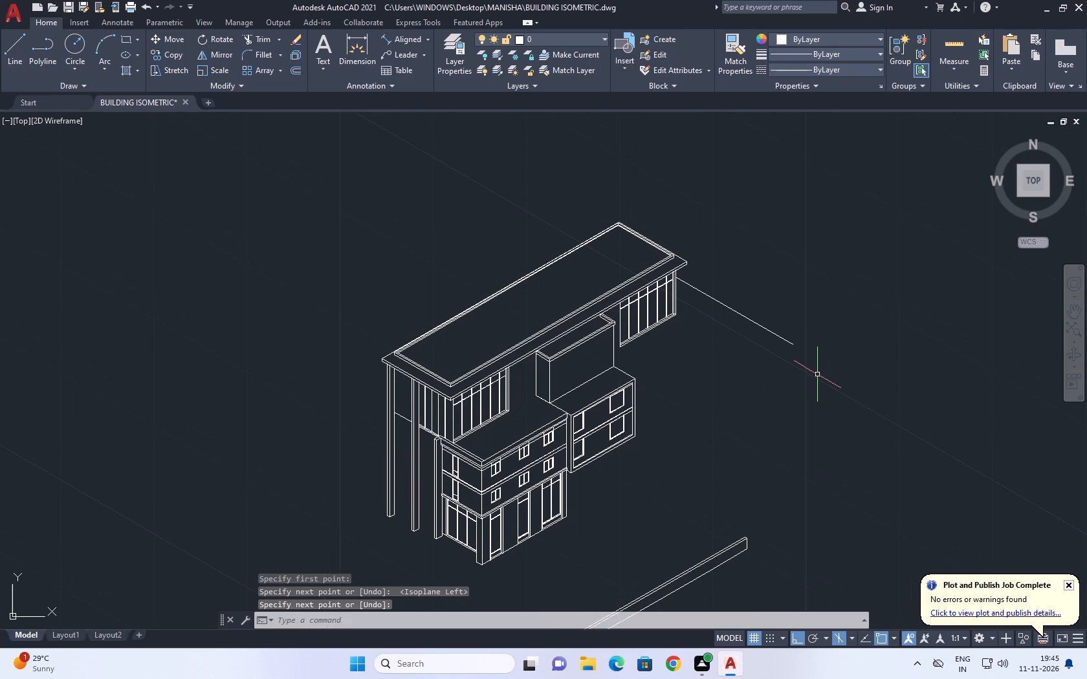
pyautogui.scroll(2, 704, 293)
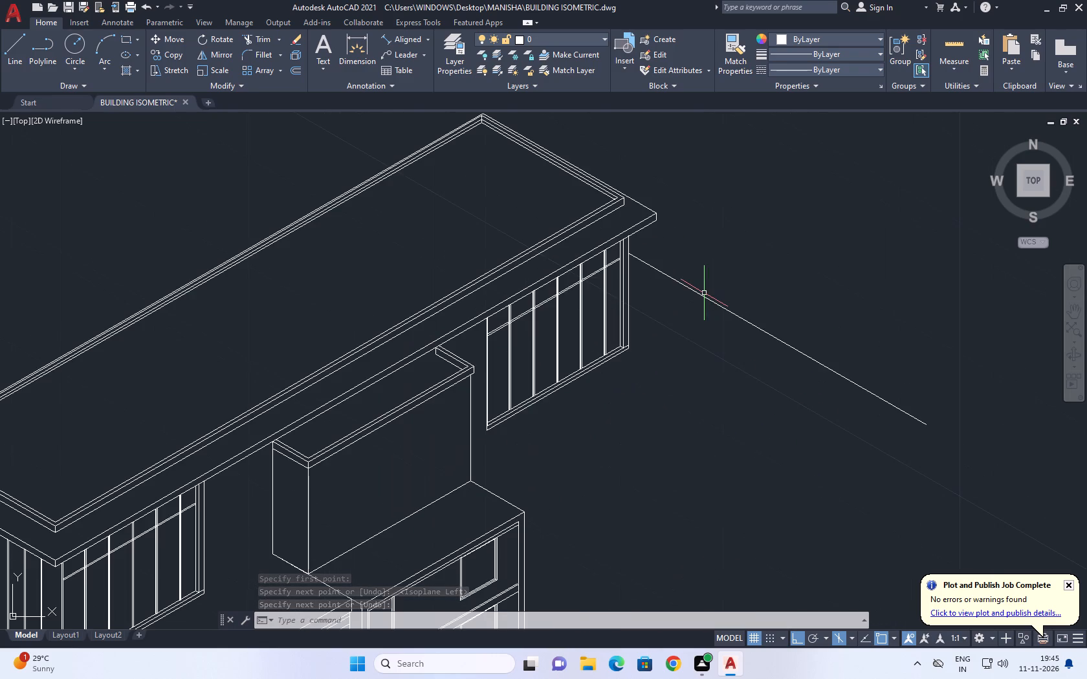
pyautogui.moveTo(813, 313); pyautogui.dragTo(786, 331, button='middle')
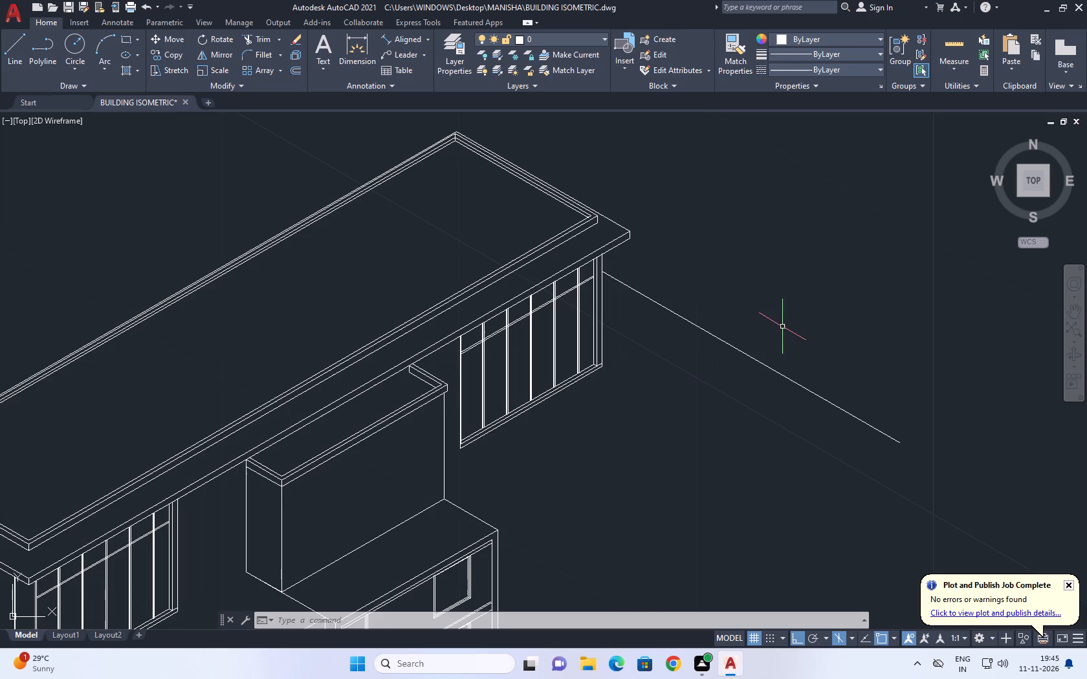
pyautogui.moveTo(591, 455); pyautogui.dragTo(719, 381, button='middle')
pyautogui.scroll(1, 715, 388)
pyautogui.moveTo(776, 385); pyautogui.dragTo(736, 409, button='middle')
pyautogui.scroll(-1, 734, 407)
pyautogui.moveTo(866, 411); pyautogui.dragTo(813, 440, button='middle')
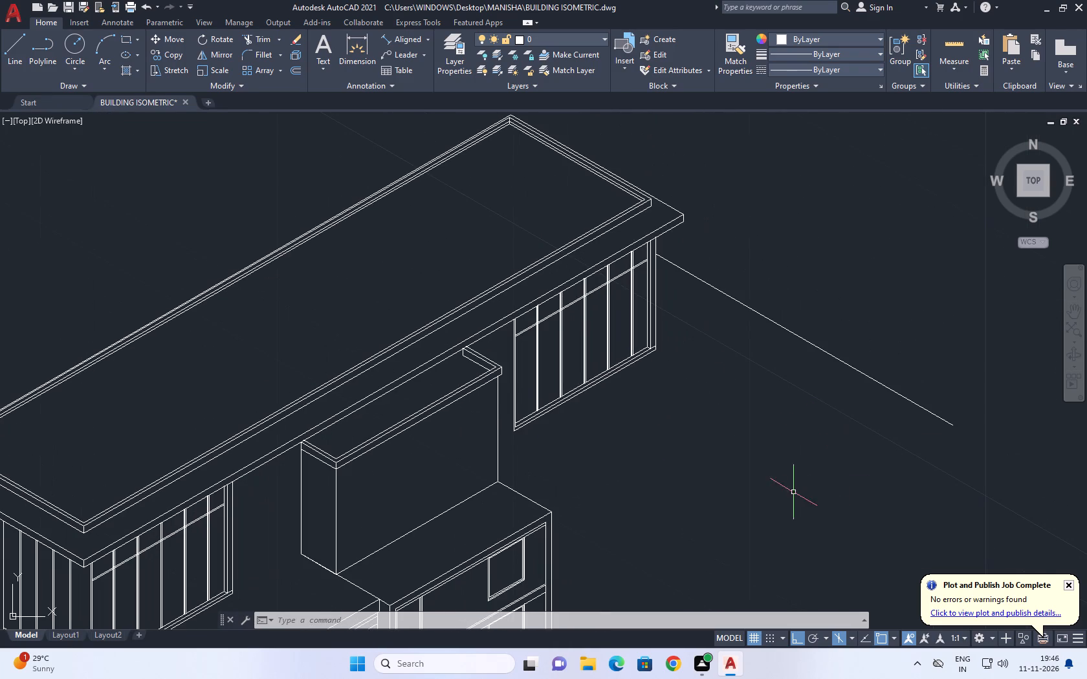
pyautogui.moveTo(595, 495); pyautogui.dragTo(636, 424, button='middle')
pyautogui.moveTo(752, 460); pyautogui.dragTo(679, 458, button='middle')
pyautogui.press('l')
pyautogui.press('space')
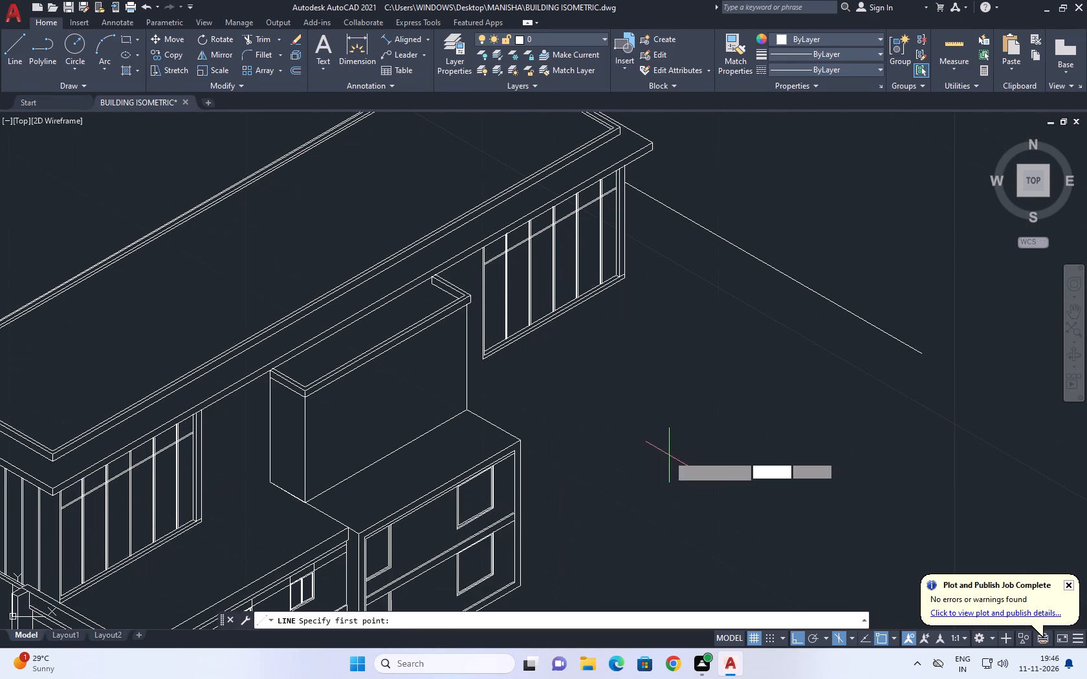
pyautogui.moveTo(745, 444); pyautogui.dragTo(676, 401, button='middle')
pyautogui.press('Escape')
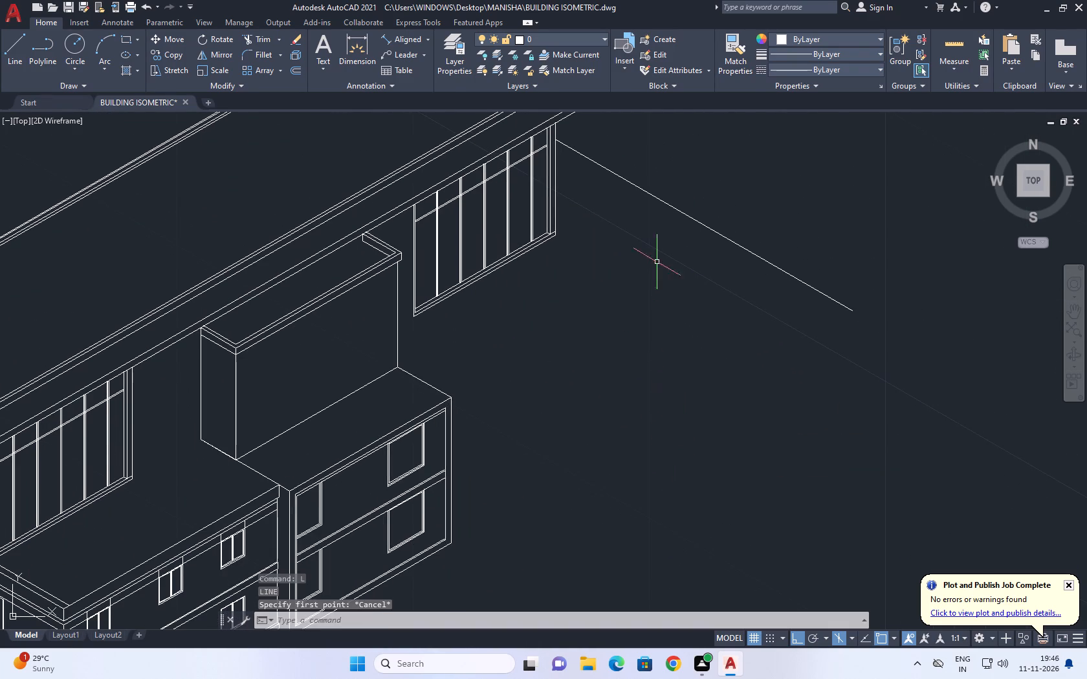
# Draw a line at 30° from the side extension's roof end edge, near its front corner, across the line coming from the glazed wall.
pyautogui.moveTo(660, 257); pyautogui.dragTo(676, 354, button='middle')
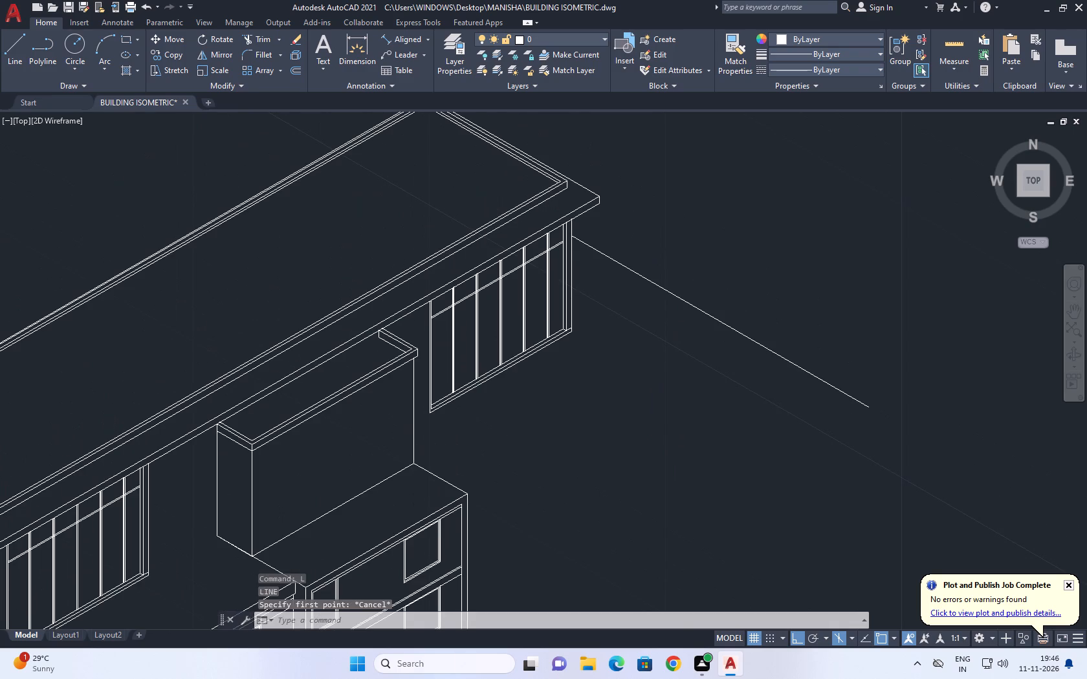
pyautogui.moveTo(527, 449); pyautogui.dragTo(587, 393, button='middle')
pyautogui.write('L')
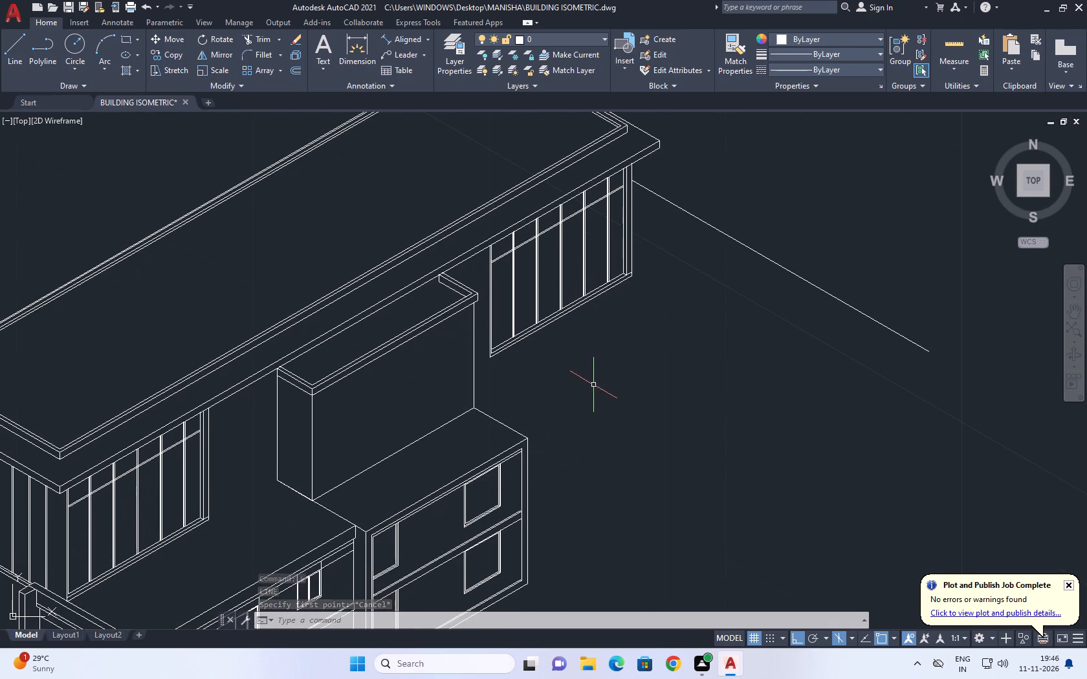
pyautogui.press('space')
pyautogui.moveTo(509, 461); pyautogui.dragTo(551, 423, button='middle')
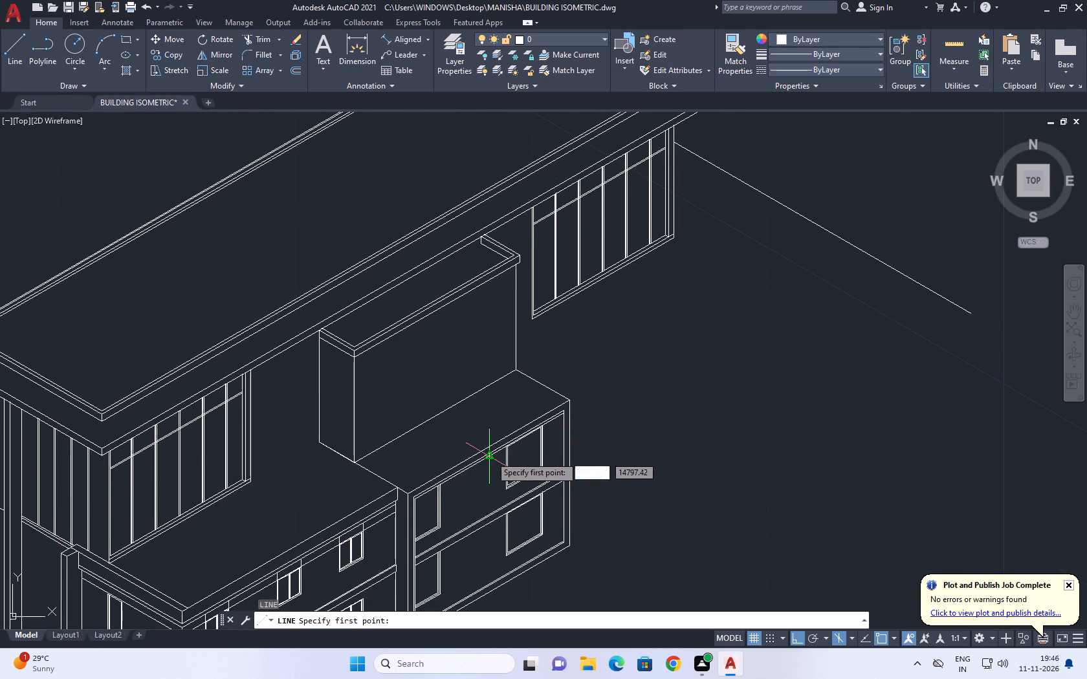
pyautogui.scroll(1, 547, 402)
pyautogui.click(565, 393)
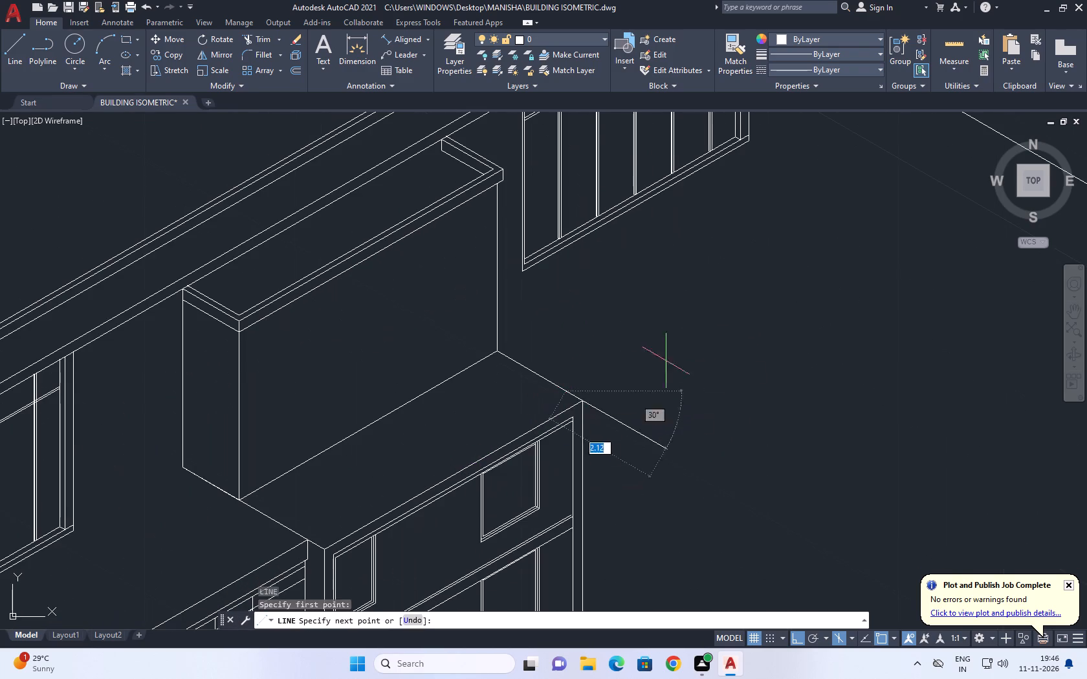
pyautogui.scroll(-1, 690, 352)
pyautogui.moveTo(778, 338); pyautogui.dragTo(675, 382, button='middle')
pyautogui.press('F5')
pyautogui.moveTo(828, 273); pyautogui.dragTo(743, 319, button='middle')
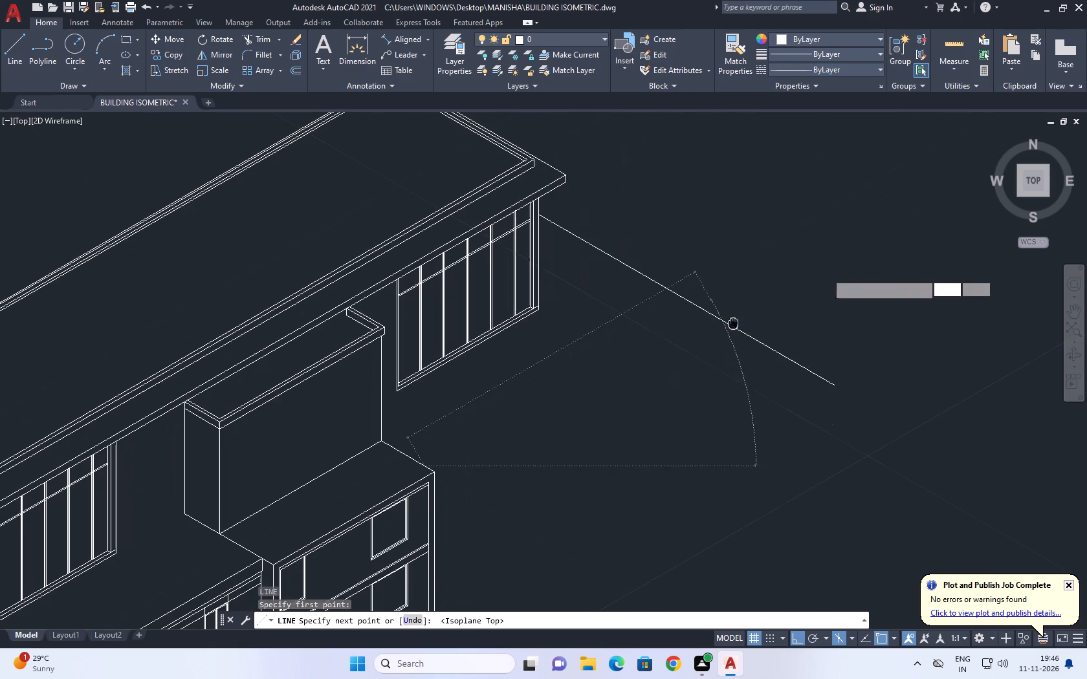
pyautogui.click(766, 277)
pyautogui.press('space')
# Trim both lines' ends beyond their crossing so they meet in a clean outer corner.
pyautogui.moveTo(721, 352); pyautogui.dragTo(733, 310, button='middle')
pyautogui.scroll(1, 727, 306)
pyautogui.moveTo(822, 232); pyautogui.dragTo(823, 279, button='middle')
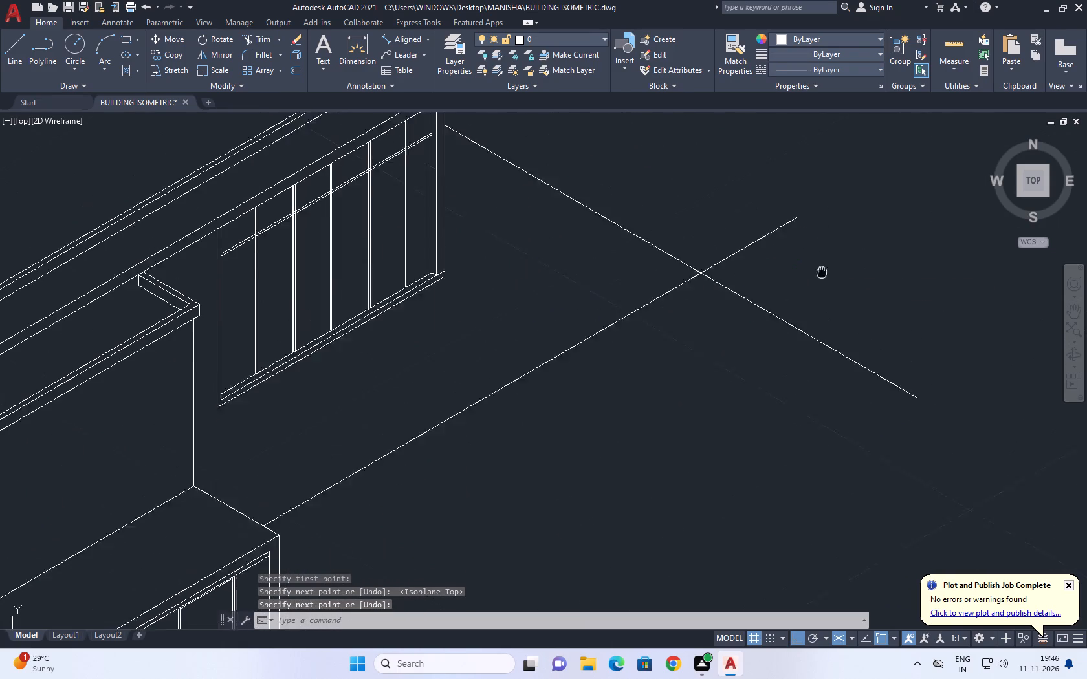
pyautogui.moveTo(823, 279); pyautogui.dragTo(829, 291, button='middle')
pyautogui.write('TR')
pyautogui.press('space')
pyautogui.click(755, 224)
pyautogui.moveTo(750, 397); pyautogui.dragTo(754, 406)
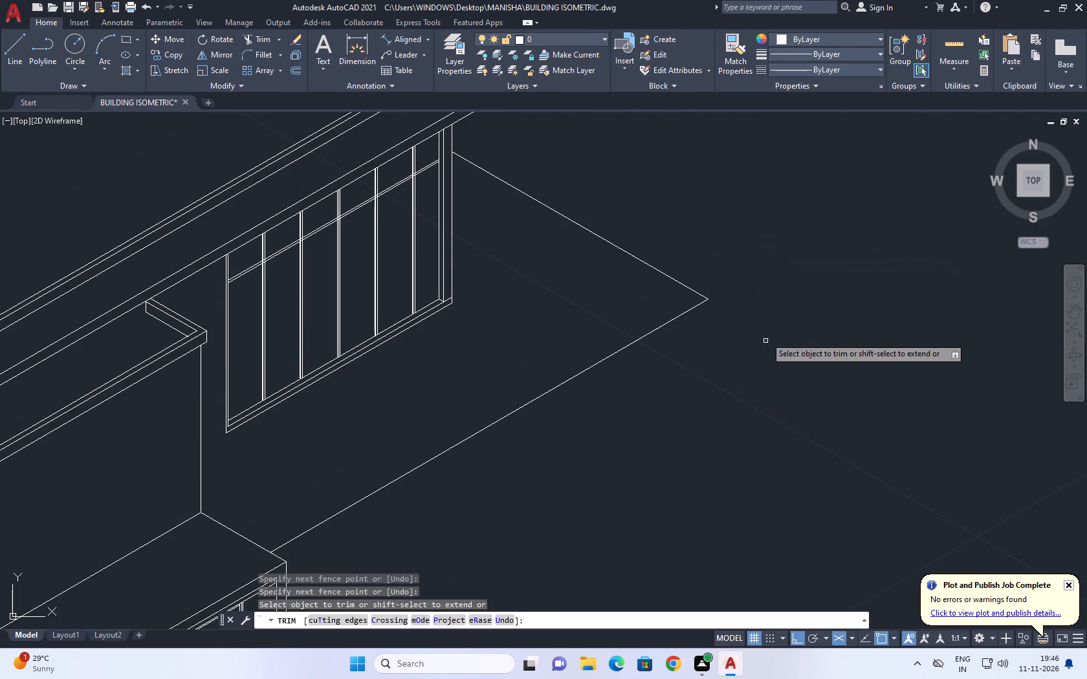
pyautogui.scroll(-3, 764, 319)
pyautogui.press('space')
# Copy the new roof outline's long front line 0.13 inward as a parallel edge.
pyautogui.scroll(2, 763, 363)
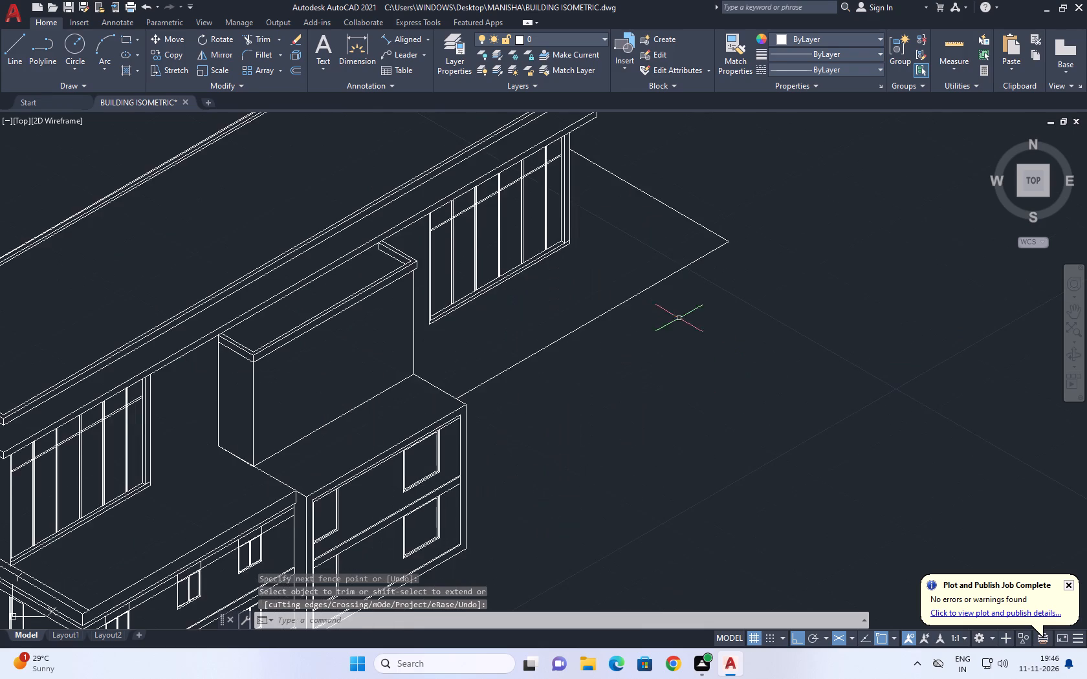
pyautogui.moveTo(687, 331); pyautogui.dragTo(712, 411, button='middle')
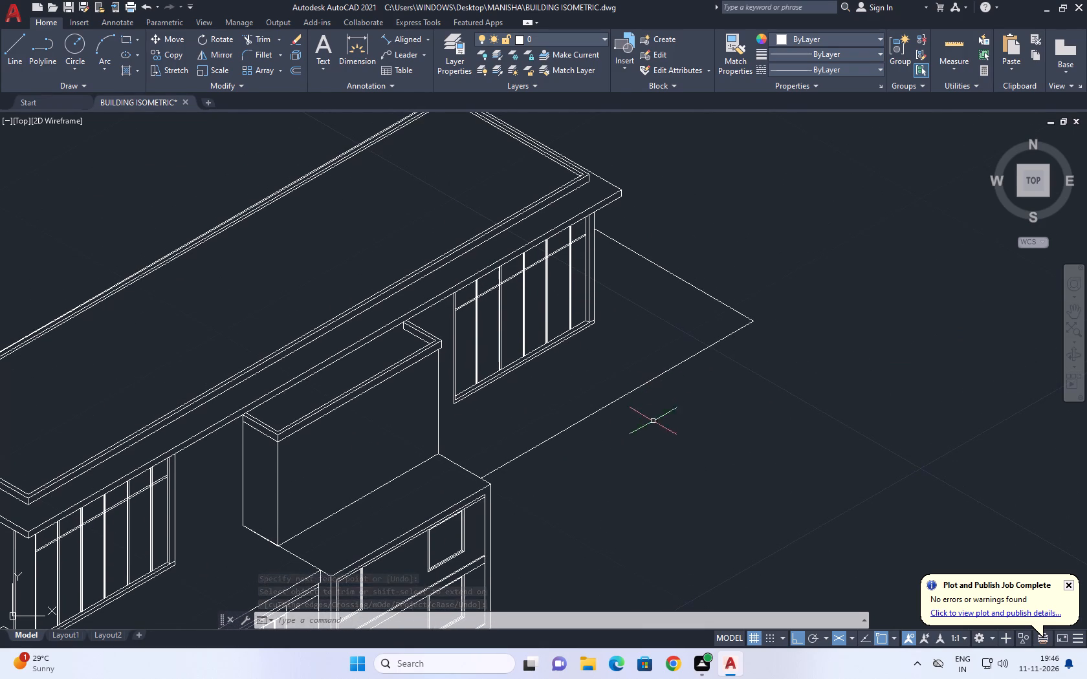
pyautogui.scroll(2, 561, 441)
pyautogui.click(586, 438)
pyautogui.moveTo(527, 390); pyautogui.dragTo(514, 391)
pyautogui.scroll(-4, 562, 389)
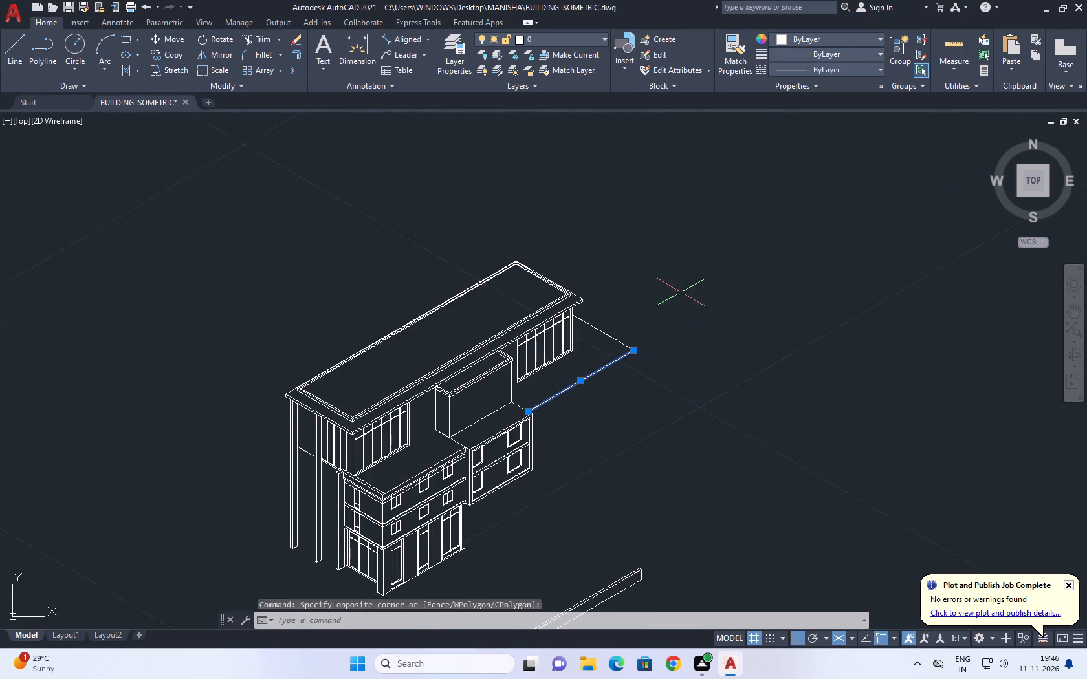
pyautogui.scroll(2, 660, 311)
pyautogui.moveTo(617, 404); pyautogui.dragTo(628, 402, button='middle')
pyautogui.press('c')
pyautogui.press('o')
pyautogui.press('space')
pyautogui.scroll(2, 592, 407)
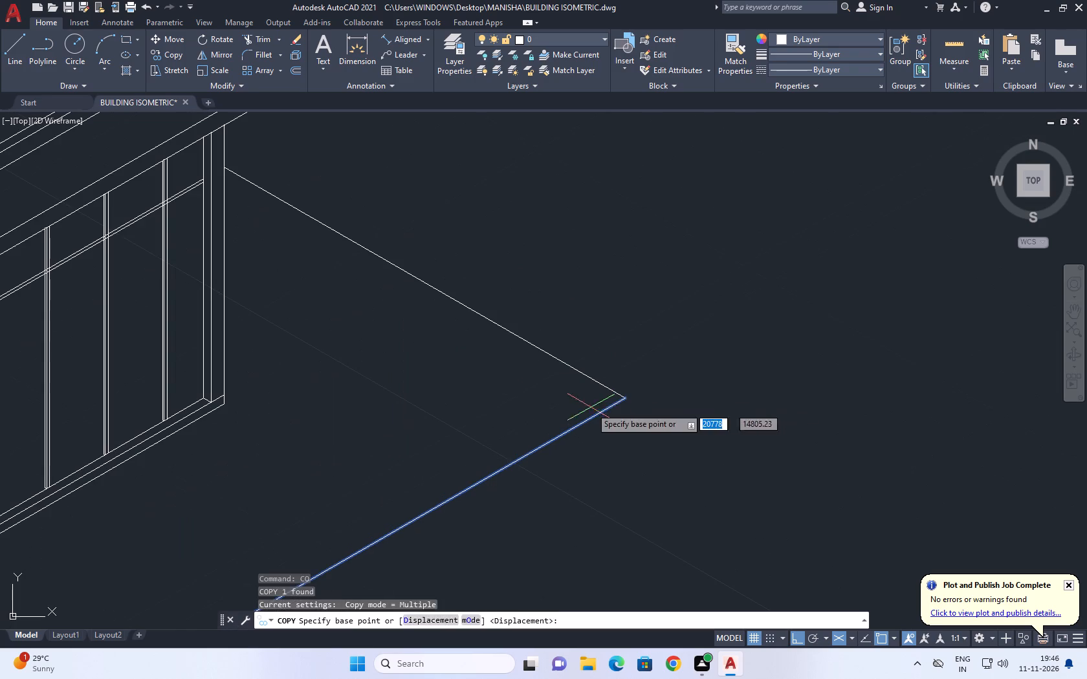
pyautogui.click(590, 407)
pyautogui.write('0.25')
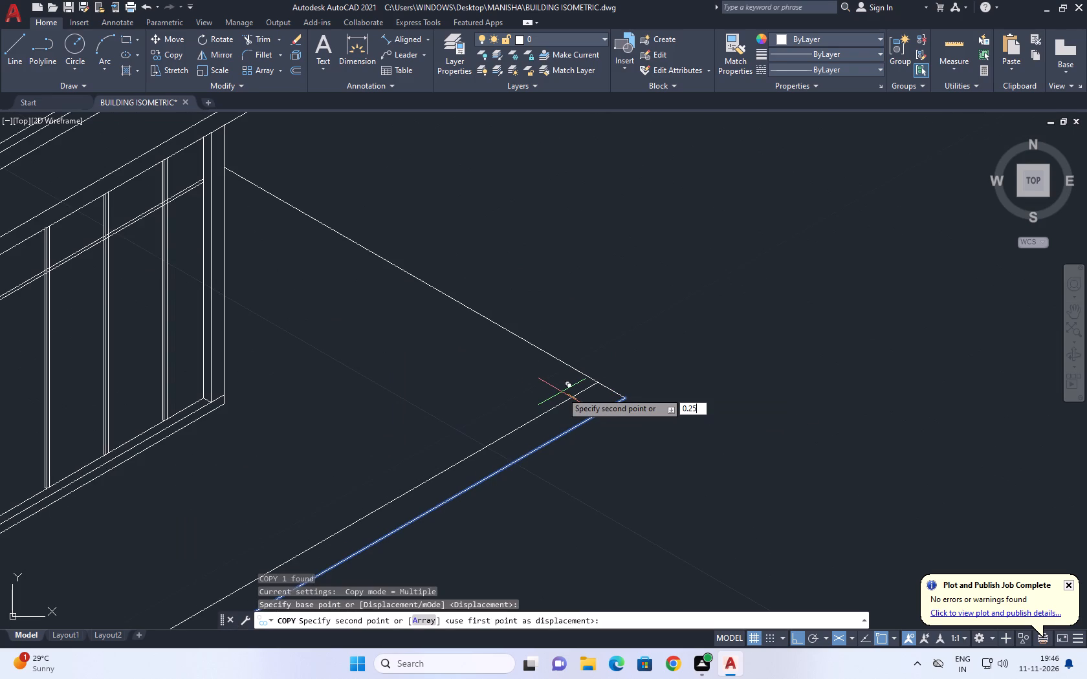
pyautogui.press('BackSpace')
pyautogui.press('BackSpace')
pyautogui.press('1')
pyautogui.press('3')
pyautogui.press('Return')
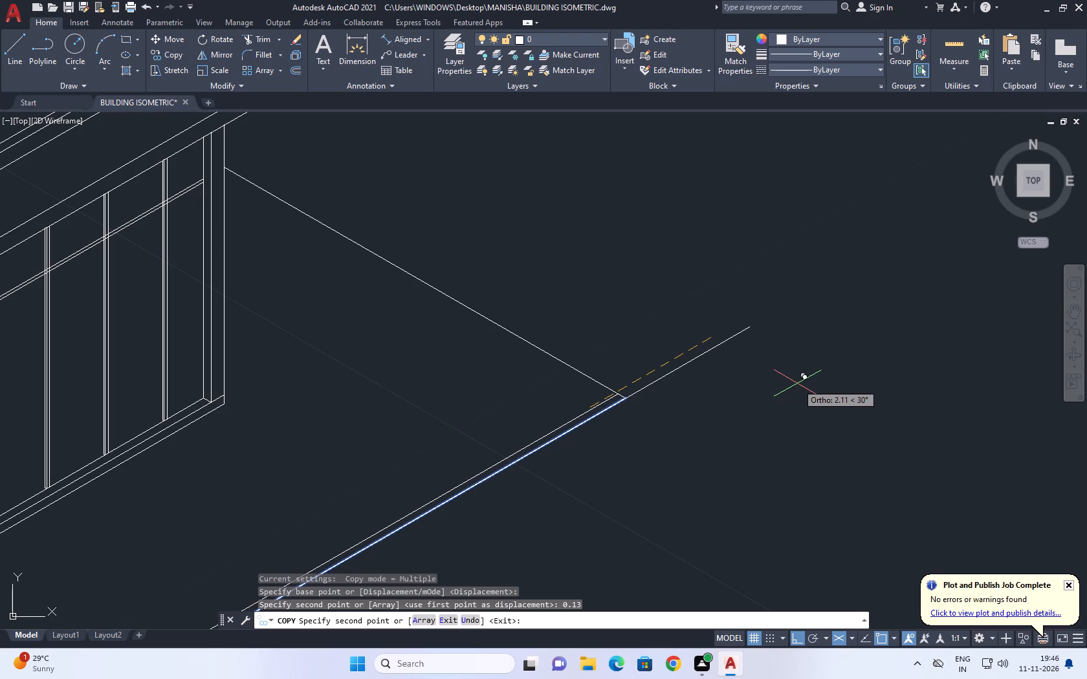
pyautogui.press('Escape')
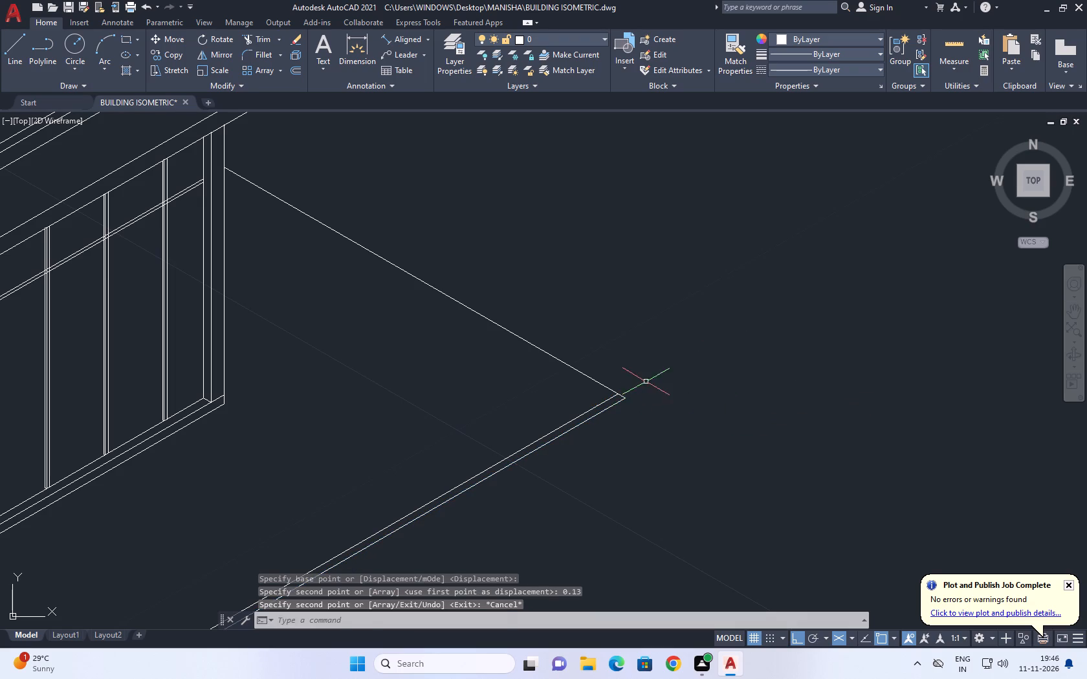
# Copy the outline's end line, running from the glazed wall to the outer corner, 0.13 inward.
pyautogui.click(646, 380)
pyautogui.click(573, 372)
pyautogui.moveTo(630, 361); pyautogui.dragTo(655, 365, button='middle')
pyautogui.write('CO')
pyautogui.press('space')
pyautogui.click(730, 307)
pyautogui.write('0.13')
pyautogui.press('Return')
pyautogui.press('Escape')
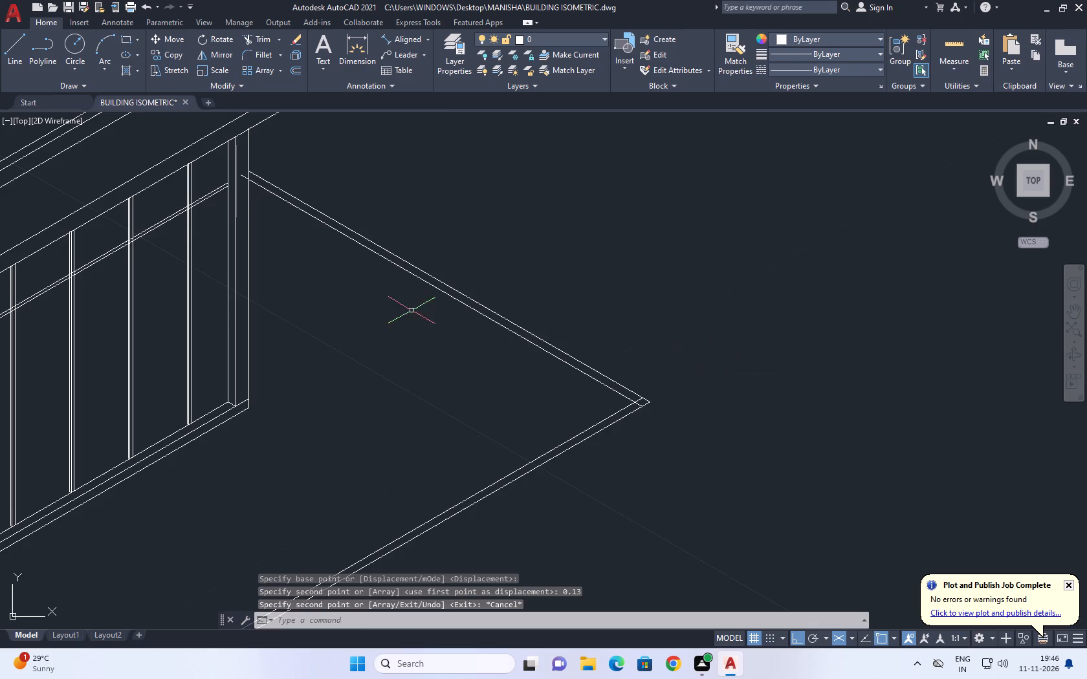
# Trim the copied end line's stub that runs past the glazed wall's outer vertical.
pyautogui.moveTo(279, 212); pyautogui.dragTo(526, 276, button='middle')
pyautogui.write('TR')
pyautogui.press('space')
pyautogui.scroll(2, 500, 241)
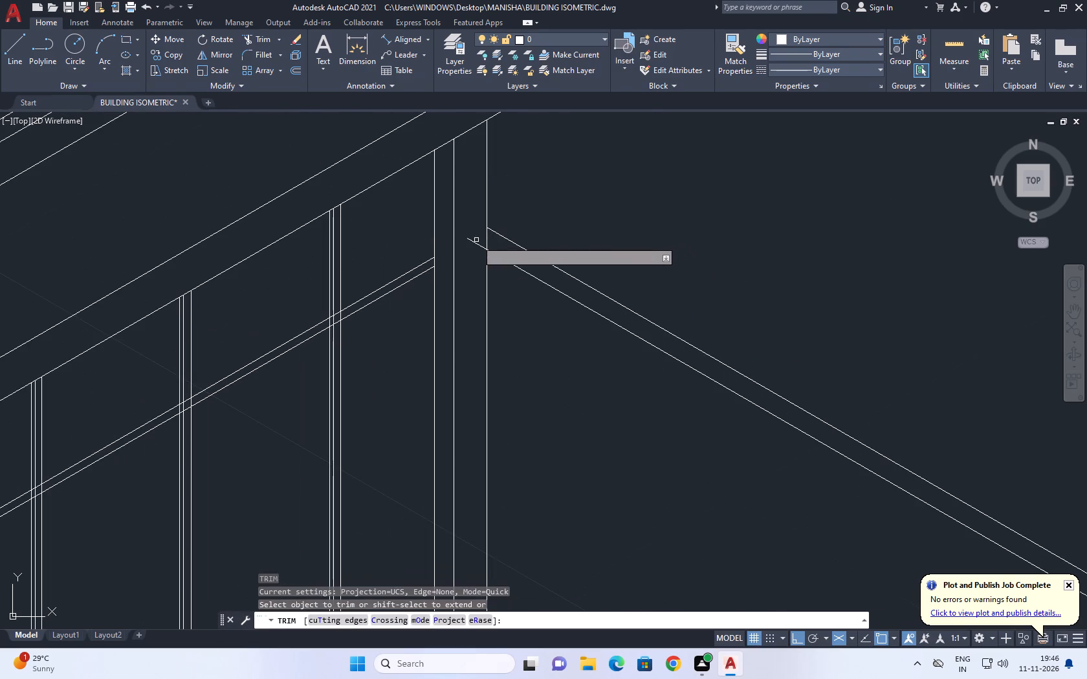
pyautogui.click(476, 240)
pyautogui.moveTo(476, 262); pyautogui.dragTo(479, 270)
pyautogui.scroll(-4, 610, 219)
pyautogui.press('Escape')
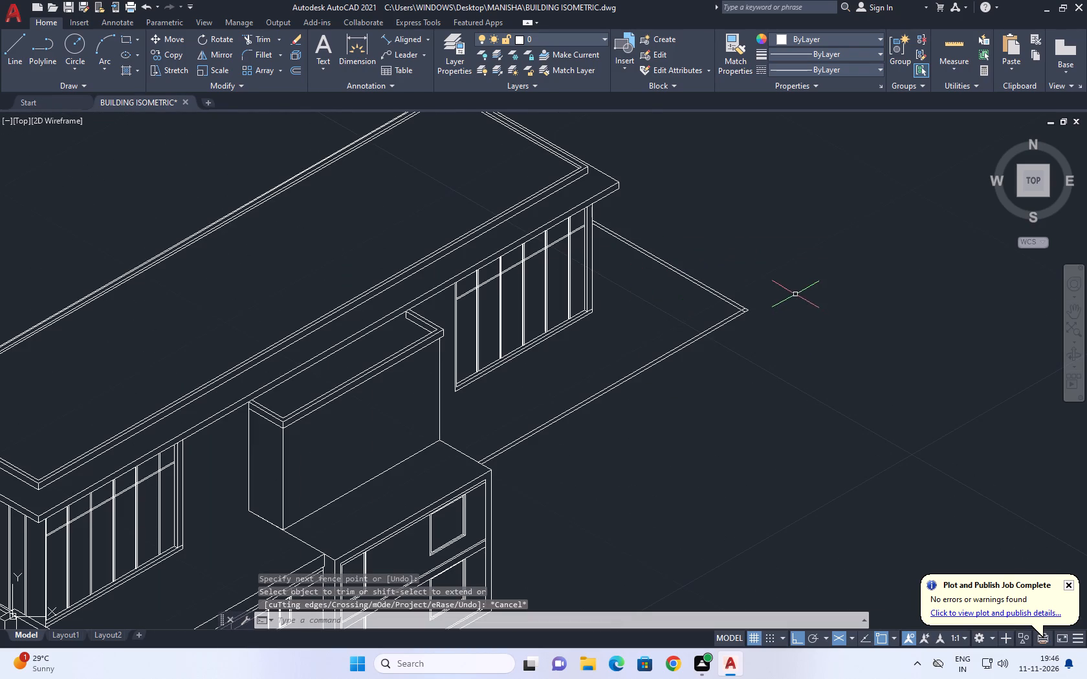
# Trim the overrunning ends of the two inner parallel roof lines so they meet in a clean inner corner.
pyautogui.press('t')
pyautogui.press('r')
pyautogui.press('space')
pyautogui.scroll(3, 781, 294)
pyautogui.scroll(6, 668, 326)
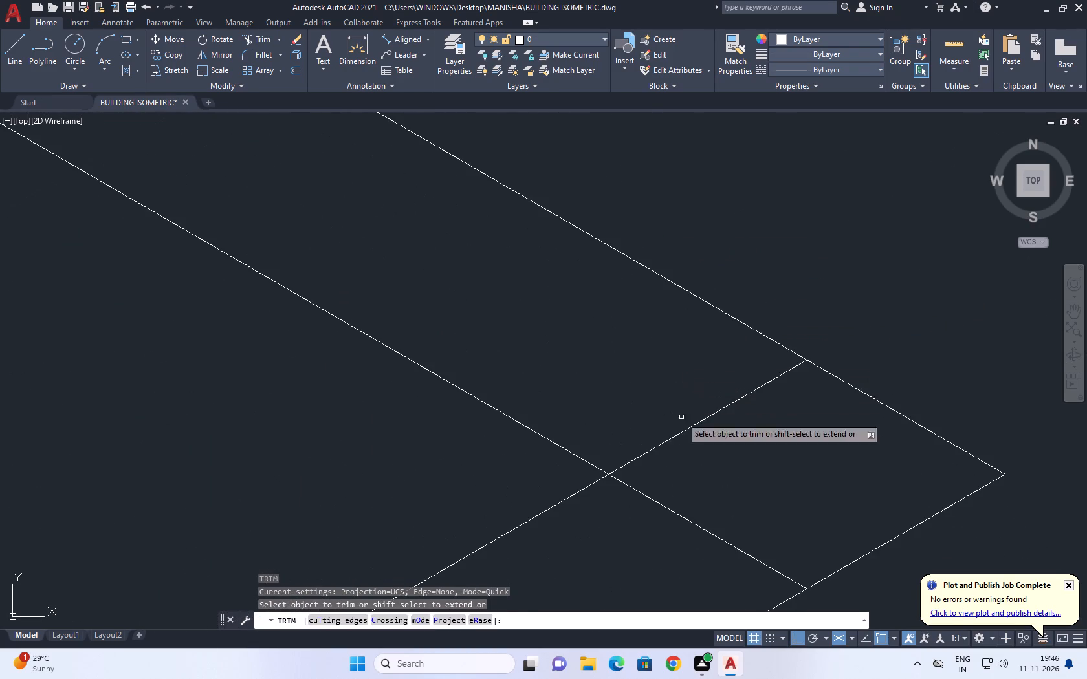
pyautogui.moveTo(659, 526); pyautogui.dragTo(698, 517)
pyautogui.click(688, 417)
pyautogui.moveTo(687, 417); pyautogui.dragTo(701, 445)
pyautogui.scroll(-8, 702, 420)
pyautogui.press('Escape')
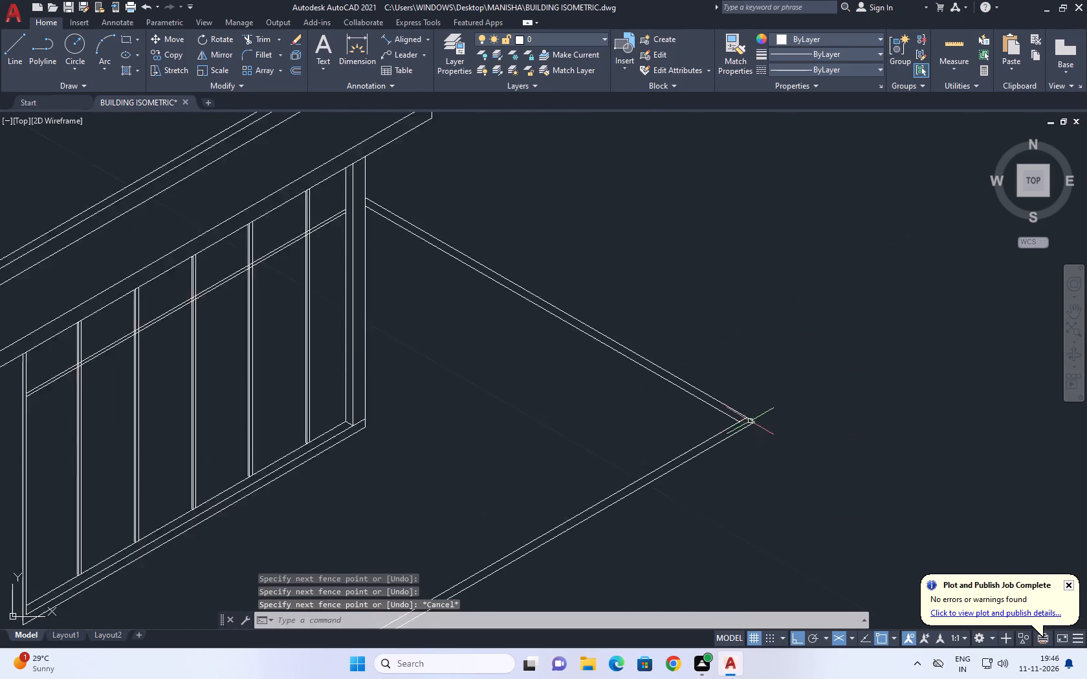
pyautogui.scroll(2, 745, 425)
pyautogui.write('TR')
pyautogui.press('space')
pyautogui.scroll(2, 725, 416)
pyautogui.click(731, 415)
pyautogui.click(736, 424)
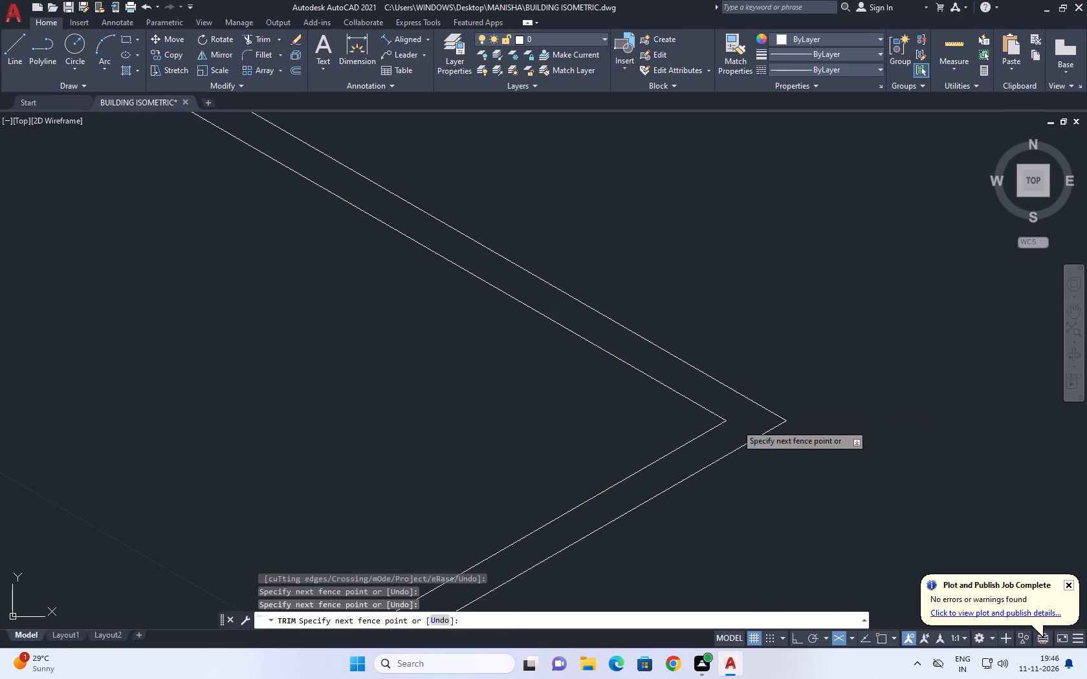
pyautogui.press('space')
# Draw a long vertical wall line straight down from the roof's outer front line, starting just inside the outer corner, on the right isoplane.
pyautogui.scroll(-3, 751, 371)
pyautogui.moveTo(771, 374); pyautogui.dragTo(748, 319, button='middle')
pyautogui.scroll(-2, 751, 318)
pyautogui.moveTo(822, 372); pyautogui.dragTo(800, 353, button='middle')
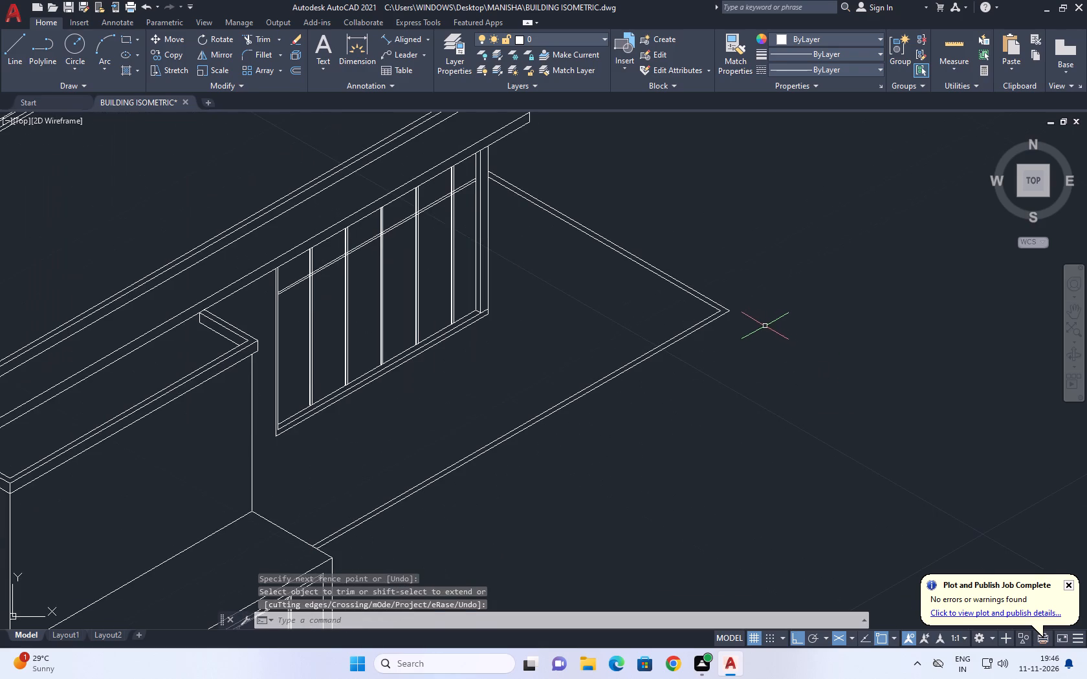
pyautogui.scroll(-2, 754, 333)
pyautogui.moveTo(745, 370); pyautogui.dragTo(721, 274, button='middle')
pyautogui.moveTo(674, 221); pyautogui.dragTo(700, 275, button='middle')
pyautogui.moveTo(699, 371); pyautogui.dragTo(677, 336, button='middle')
pyautogui.write('L')
pyautogui.press('space')
pyautogui.moveTo(687, 365); pyautogui.dragTo(708, 325, button='middle')
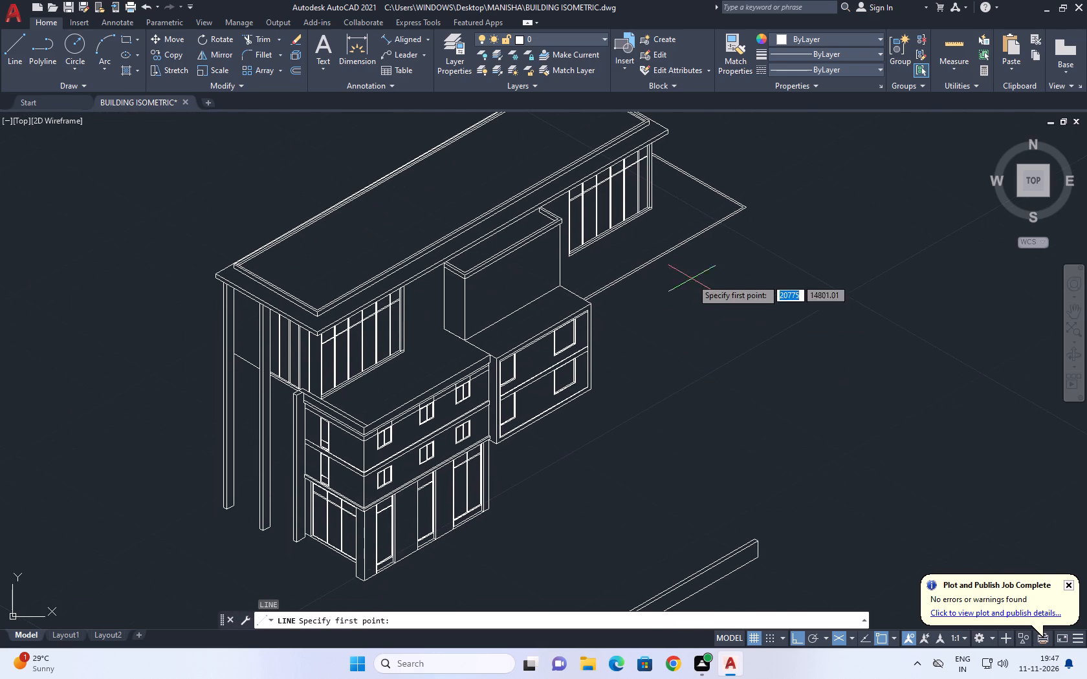
pyautogui.moveTo(782, 218); pyautogui.dragTo(783, 226, button='middle')
pyautogui.scroll(2, 752, 226)
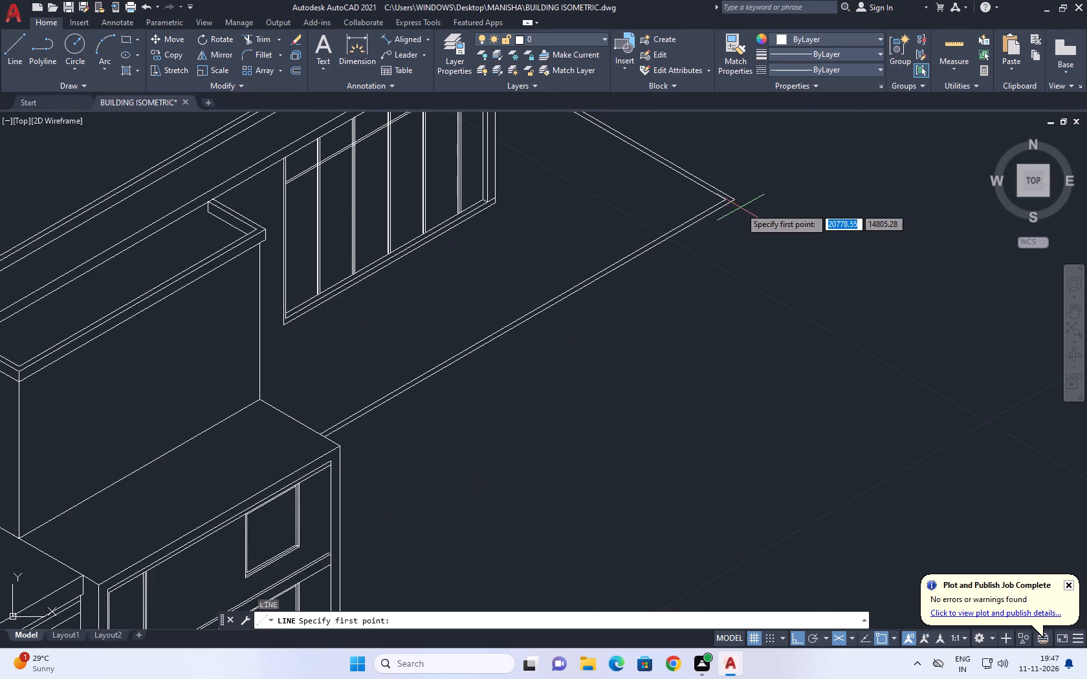
pyautogui.moveTo(740, 206); pyautogui.dragTo(742, 241, button='middle')
pyautogui.scroll(1, 740, 244)
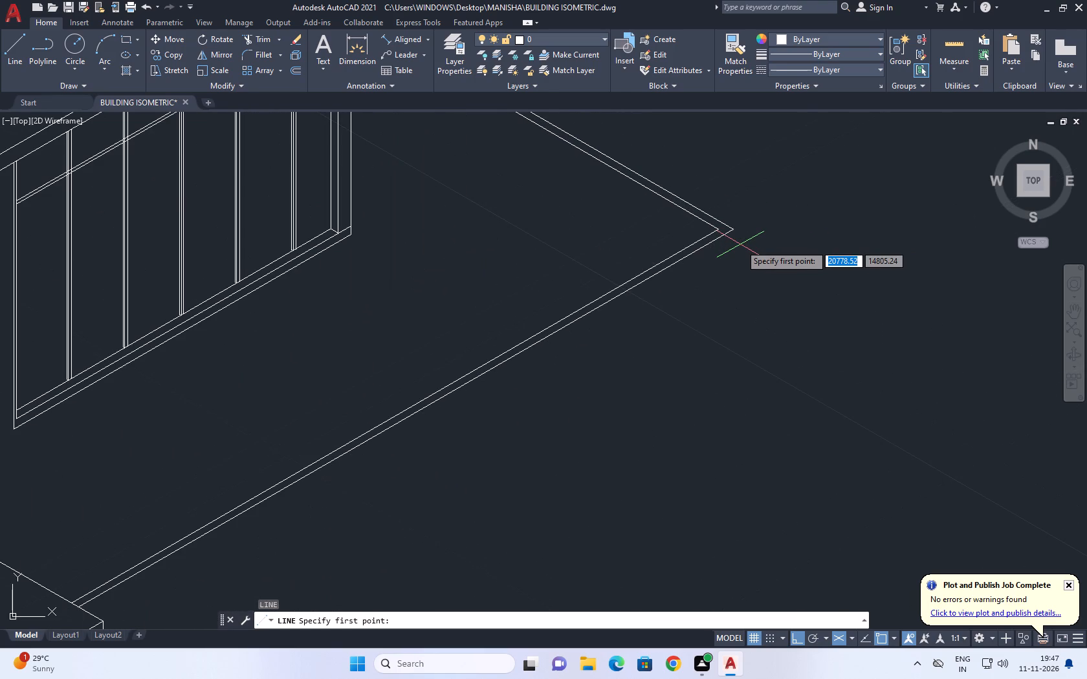
pyautogui.scroll(2, 712, 235)
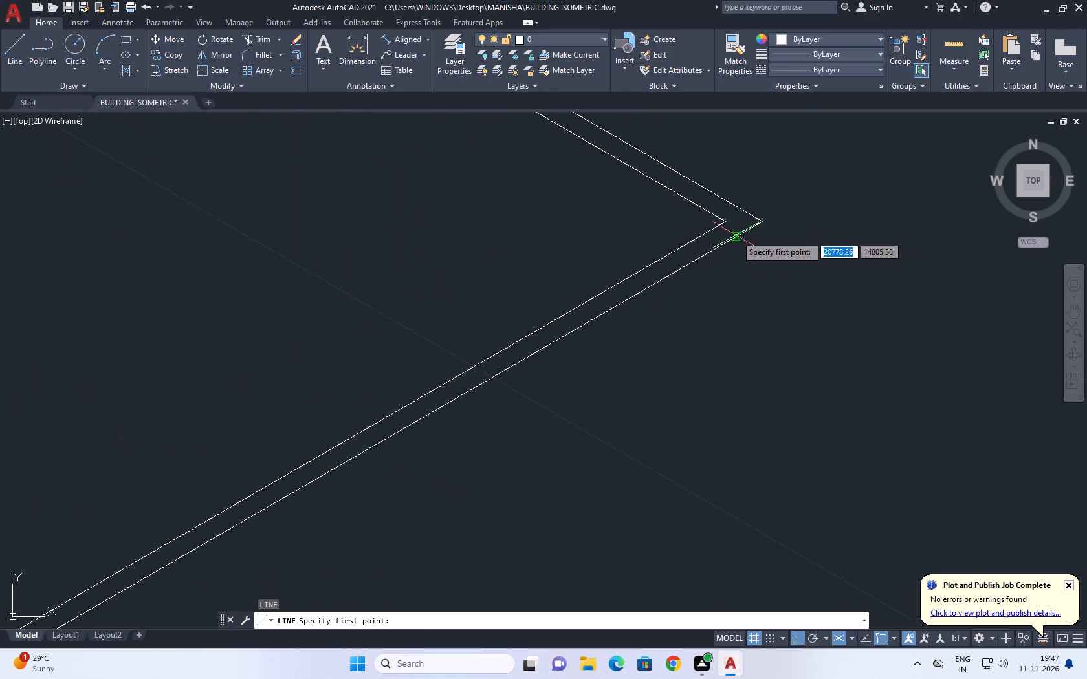
pyautogui.click(736, 235)
pyautogui.scroll(-2, 743, 284)
pyautogui.moveTo(748, 363); pyautogui.dragTo(747, 363, button='middle')
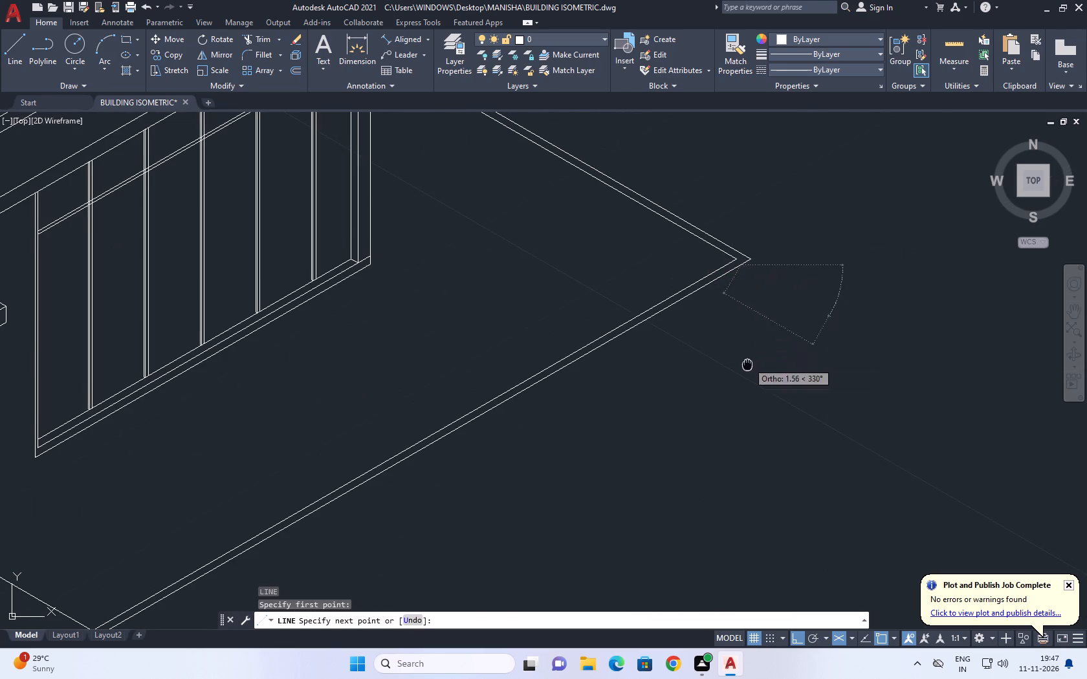
pyautogui.moveTo(747, 363); pyautogui.dragTo(745, 329, button='middle')
pyautogui.press('F5')
pyautogui.scroll(-3, 753, 284)
pyautogui.moveTo(738, 367); pyautogui.dragTo(736, 336, button='middle')
pyautogui.scroll(1, 749, 347)
pyautogui.moveTo(767, 372); pyautogui.dragTo(765, 358, button='middle')
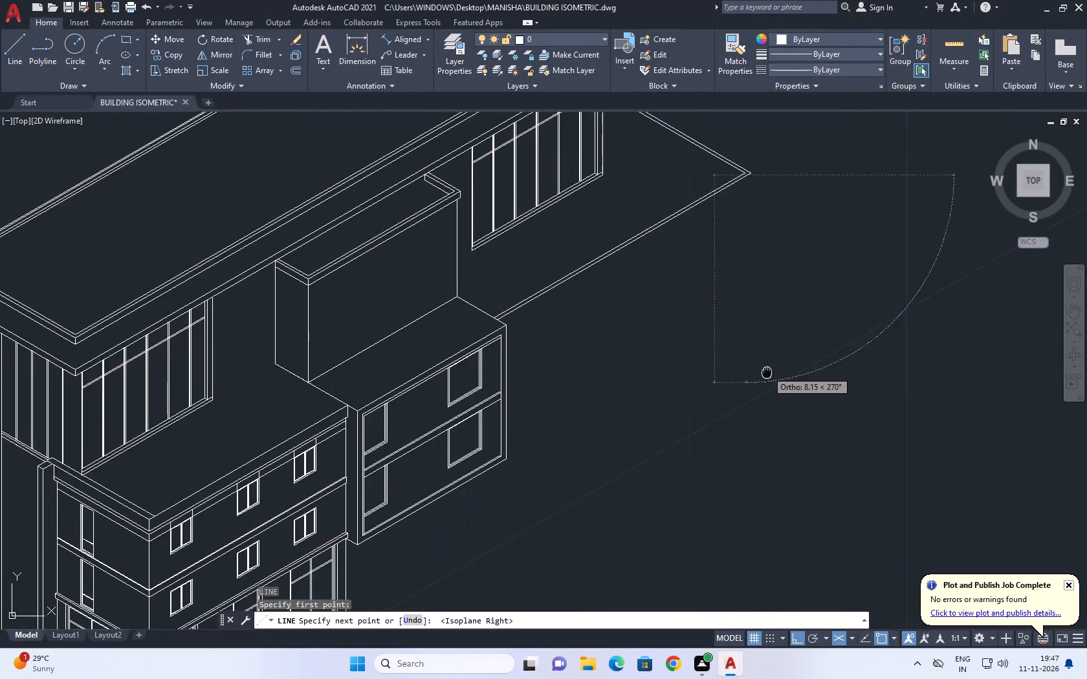
pyautogui.moveTo(765, 358); pyautogui.dragTo(760, 258, button='middle')
pyautogui.scroll(-2, 752, 264)
pyautogui.scroll(1, 749, 335)
pyautogui.click(747, 331)
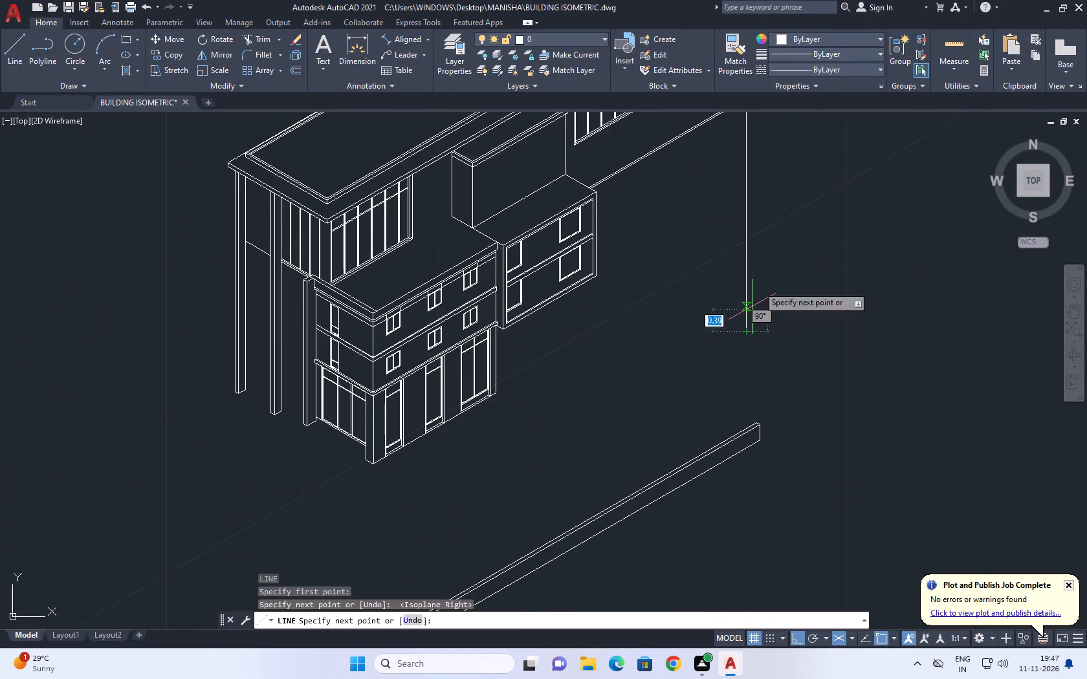
pyautogui.press('space')
# Copy the roof outline's outer front line 0.4 straight down as the fascia's lower edge.
pyautogui.moveTo(782, 216); pyautogui.dragTo(784, 250, button='middle')
pyautogui.scroll(-1, 545, 268)
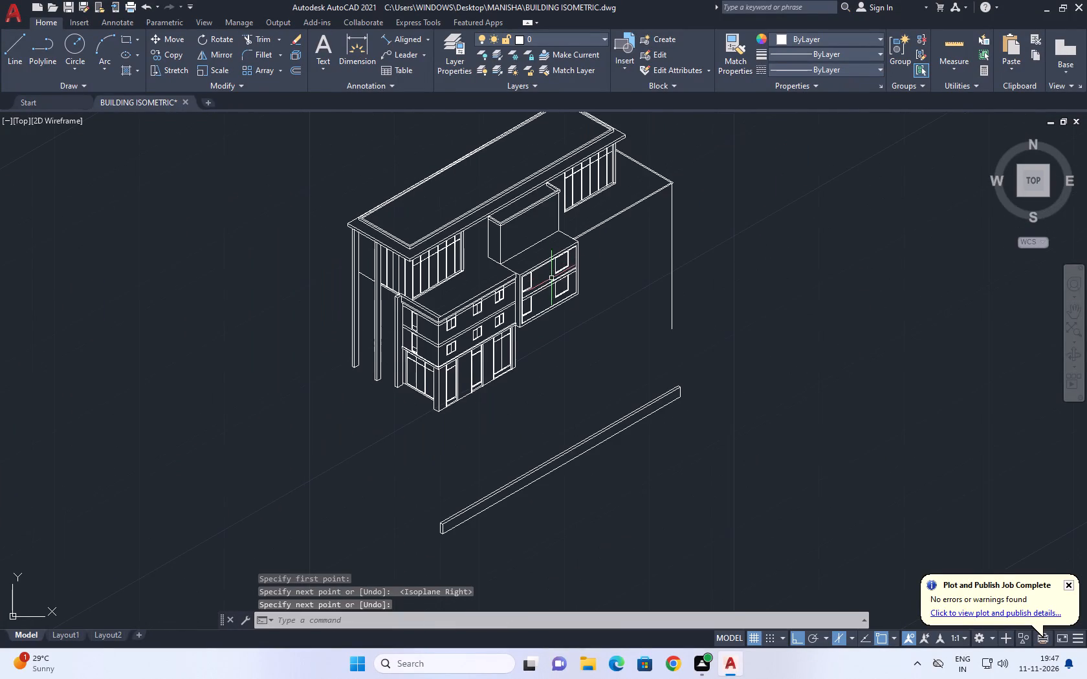
pyautogui.moveTo(597, 233); pyautogui.dragTo(608, 256, button='middle')
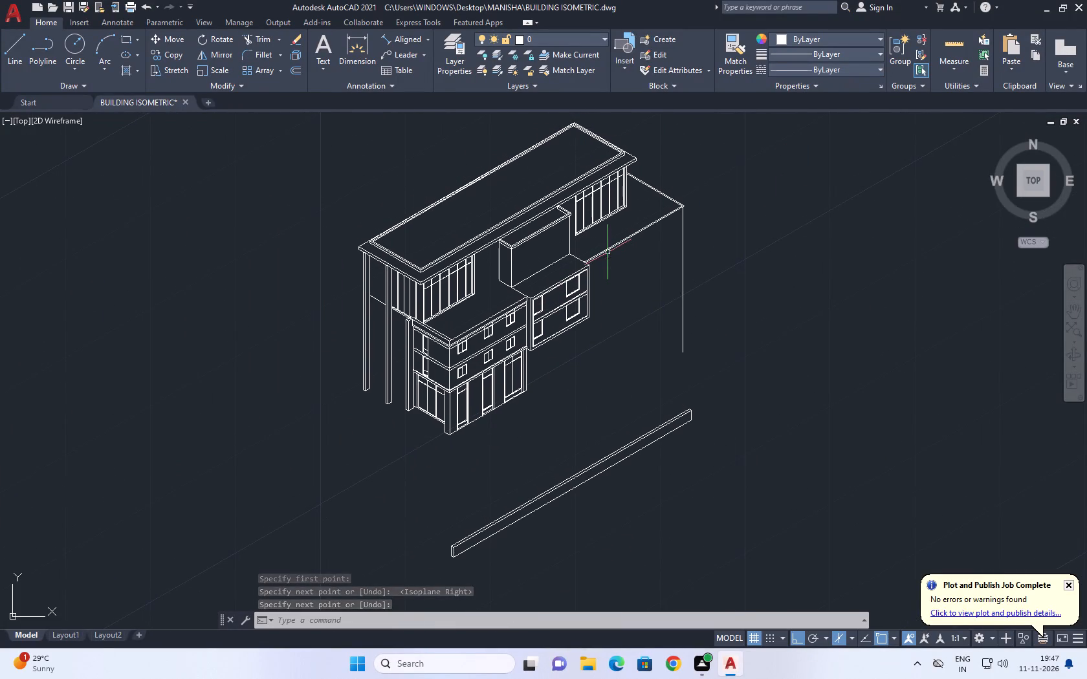
pyautogui.scroll(2, 610, 246)
pyautogui.moveTo(654, 241); pyautogui.dragTo(655, 241, button='middle')
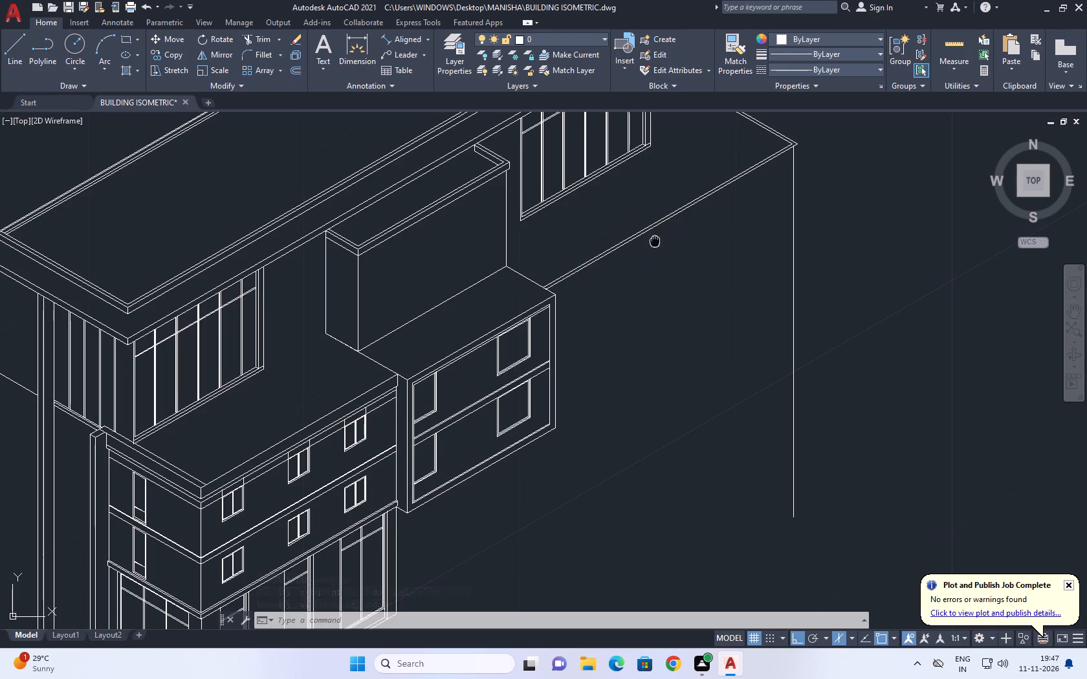
pyautogui.moveTo(655, 241); pyautogui.dragTo(666, 267, button='middle')
pyautogui.scroll(1, 615, 286)
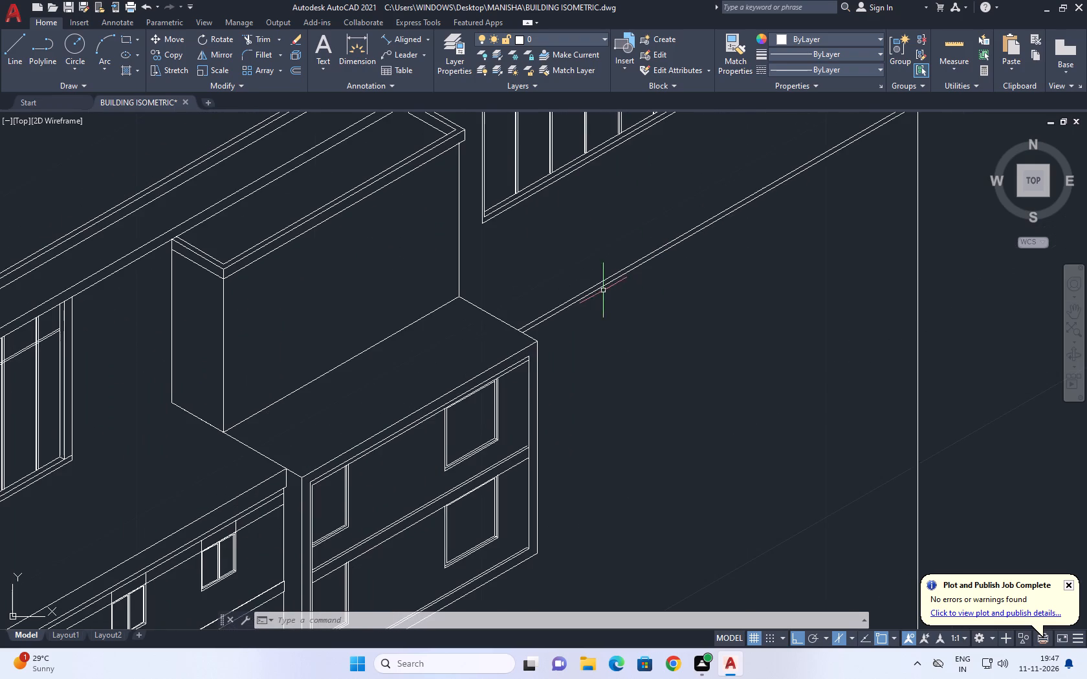
pyautogui.moveTo(606, 296); pyautogui.dragTo(646, 255, button='middle')
pyautogui.scroll(1, 582, 286)
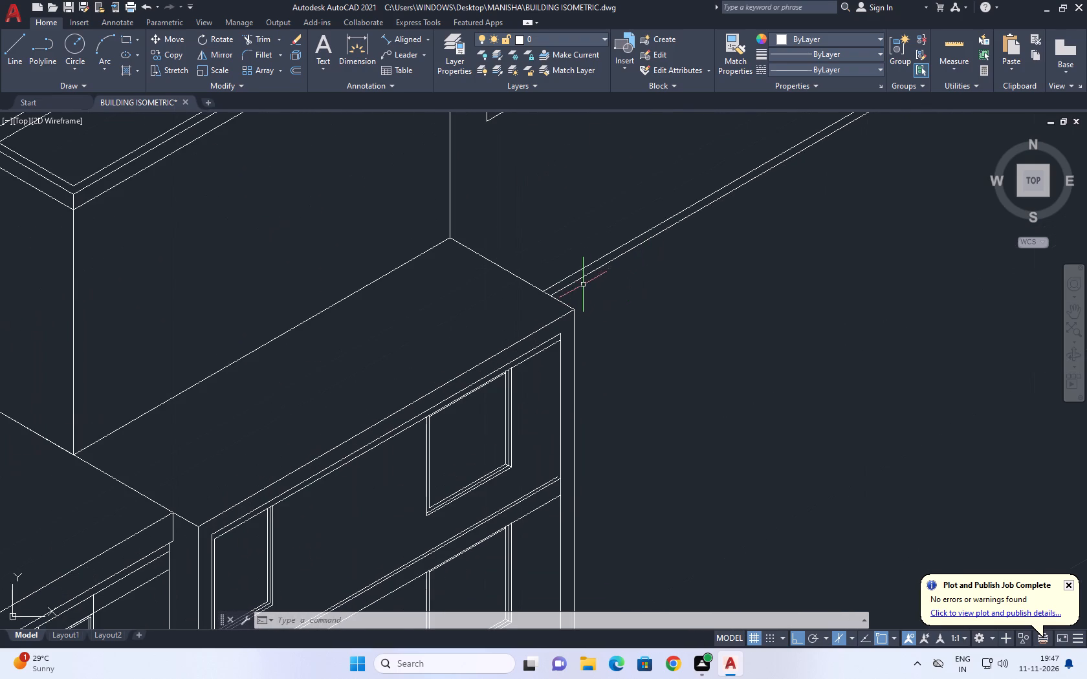
pyautogui.click(586, 277)
pyautogui.moveTo(714, 297); pyautogui.dragTo(669, 278, button='middle')
pyautogui.press('c')
pyautogui.press('o')
pyautogui.press('space')
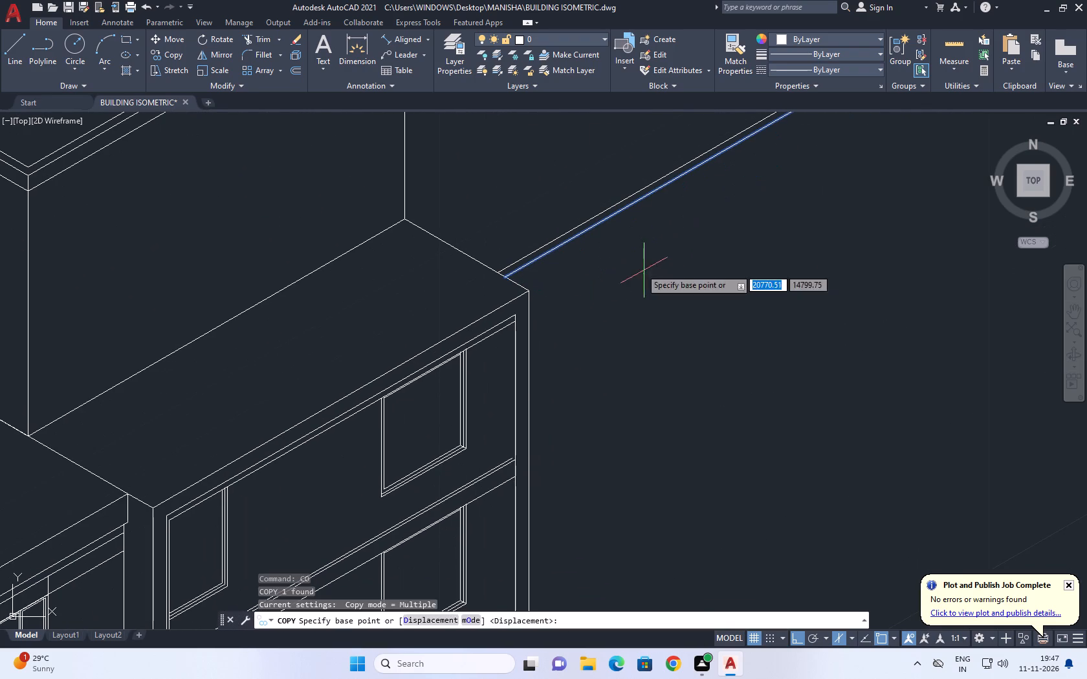
pyautogui.click(624, 234)
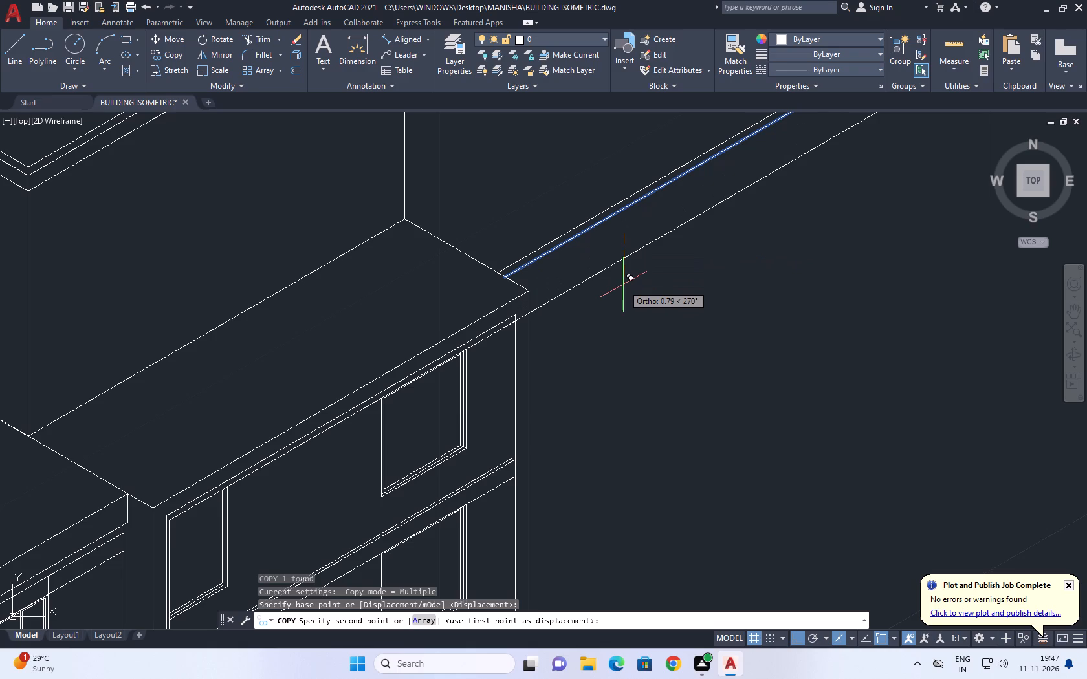
pyautogui.write('0.25')
pyautogui.press('Return')
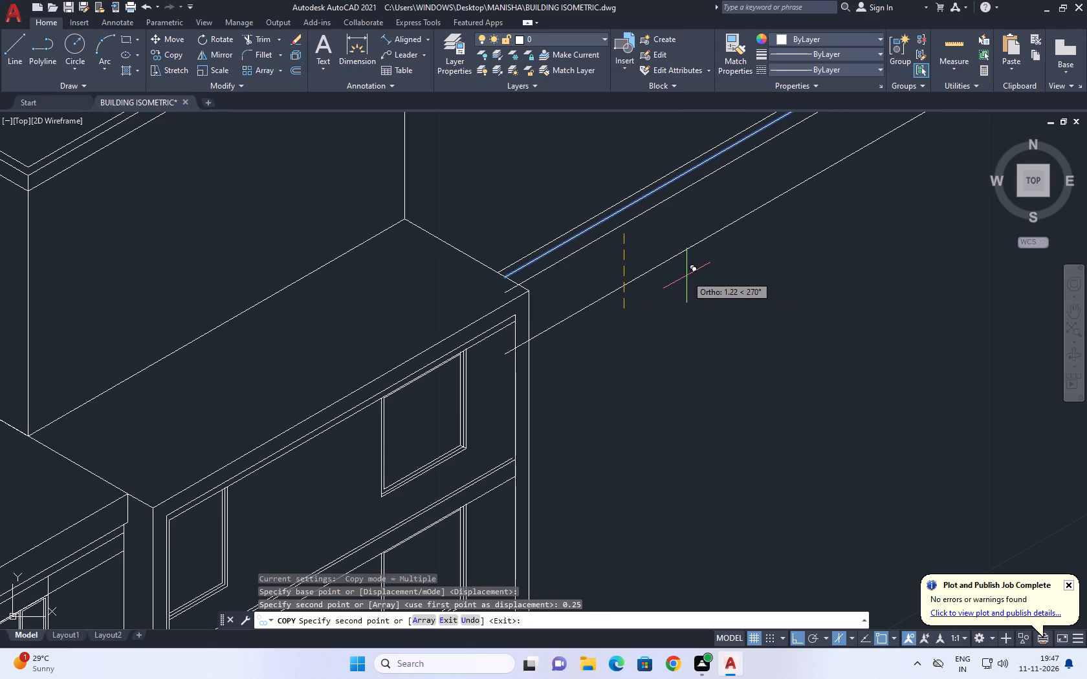
pyautogui.hotkey('ctrl', 'z')
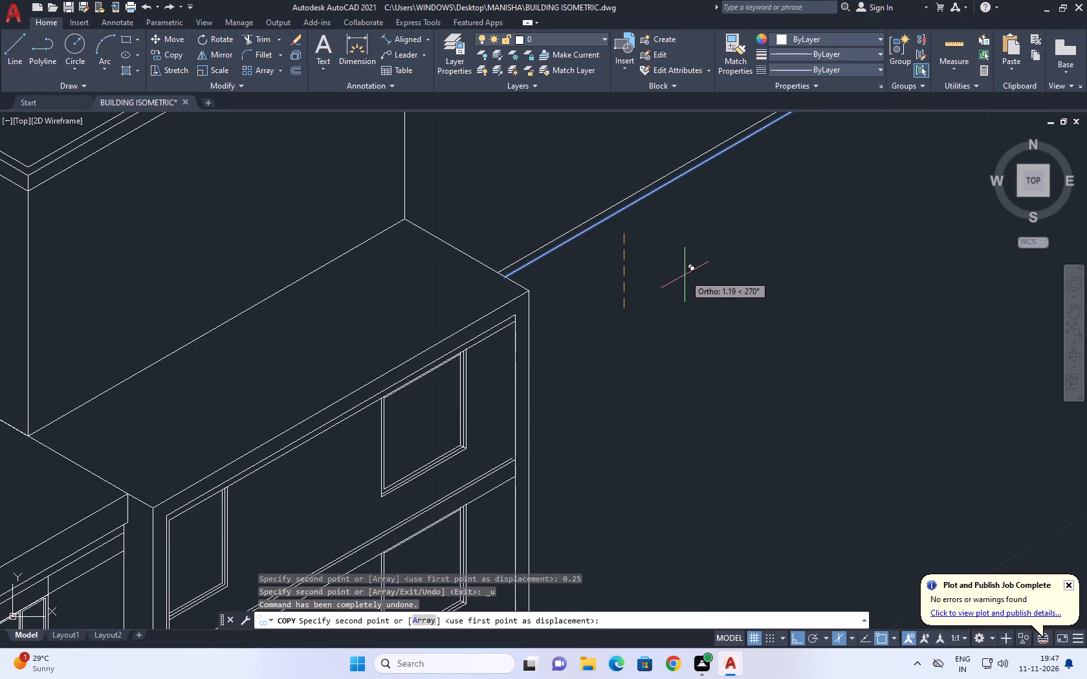
pyautogui.write('0.4')
pyautogui.press('Return')
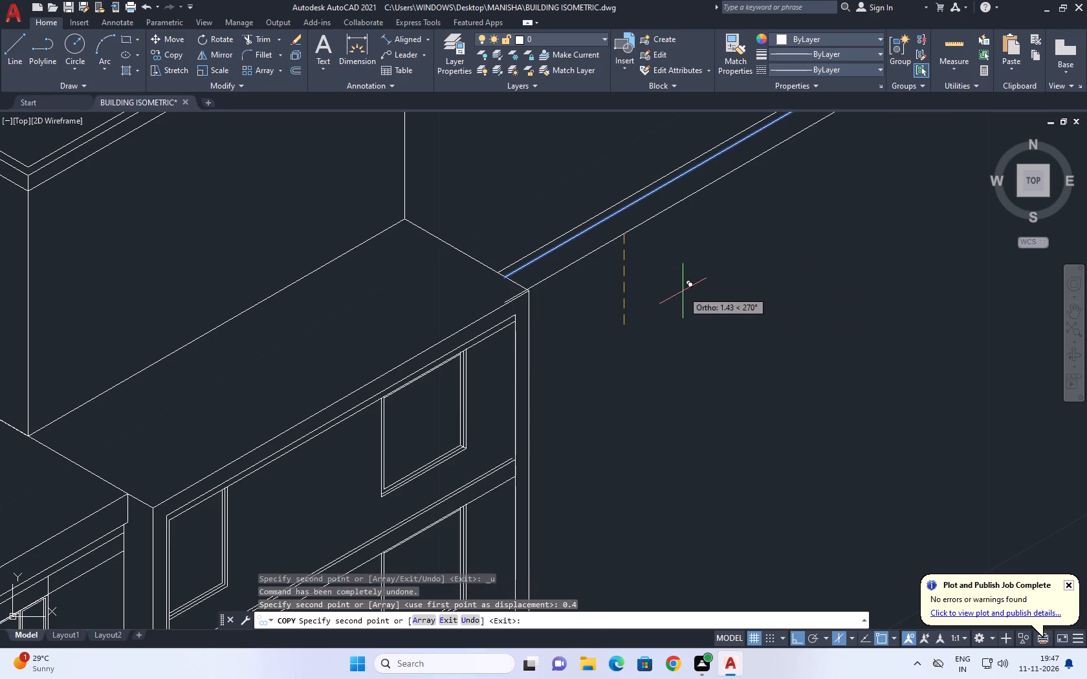
pyautogui.press('Escape')
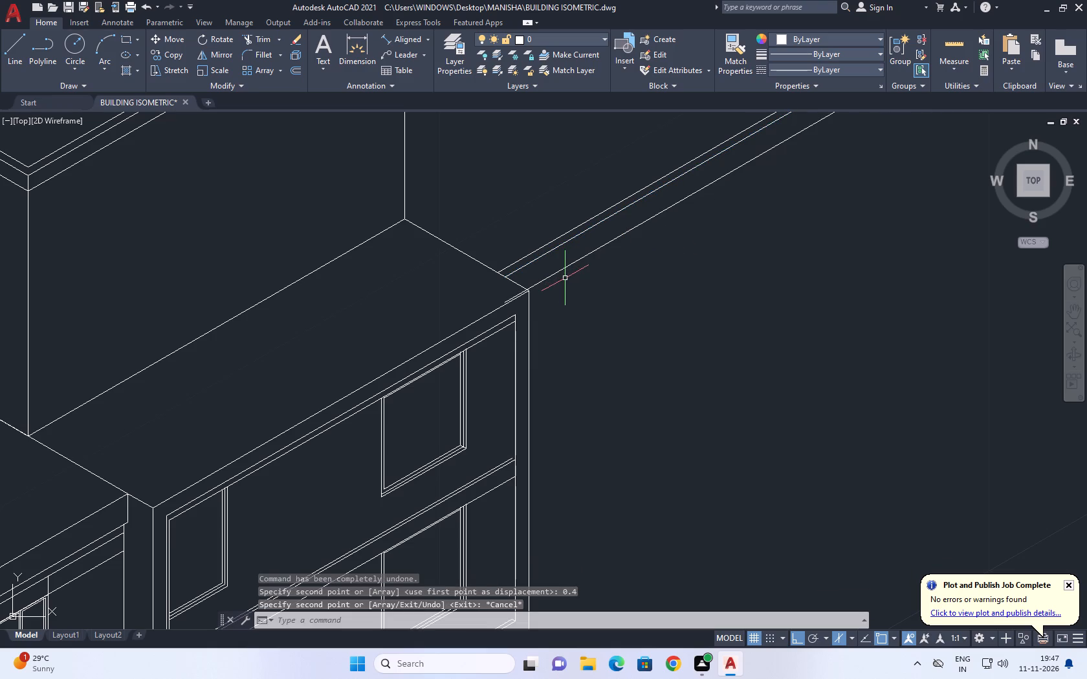
# Trim the fascia's lower edge where it runs past the side extension's top corner.
pyautogui.press('t')
pyautogui.press('r')
pyautogui.press('space')
pyautogui.scroll(3, 554, 292)
pyautogui.click(432, 292)
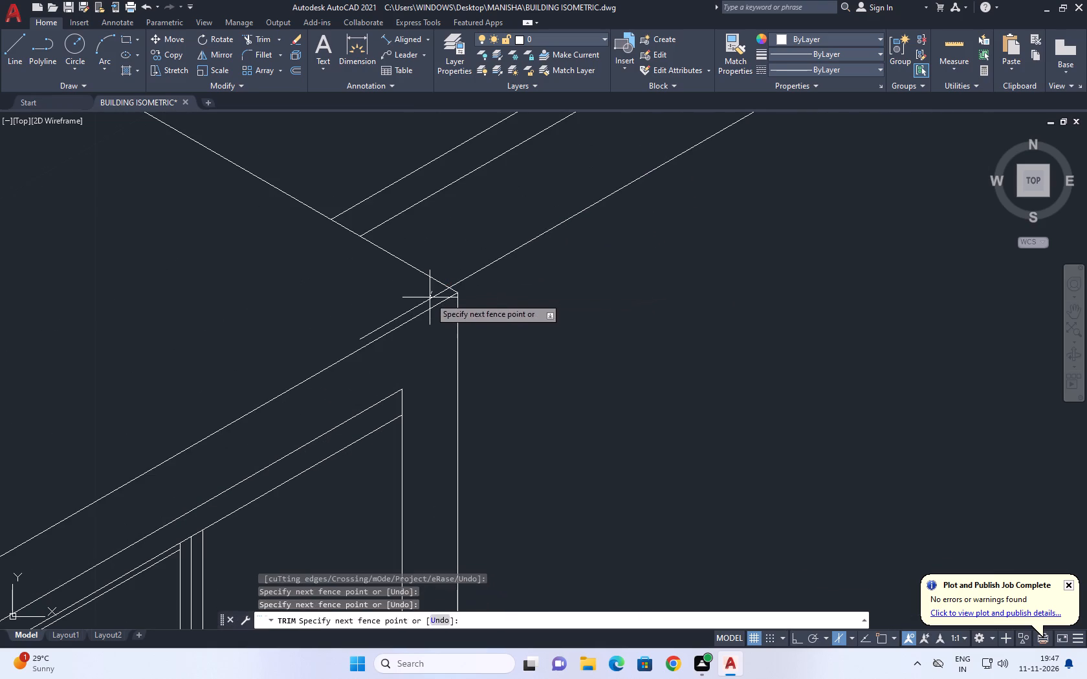
pyautogui.click(430, 301)
pyautogui.scroll(-3, 550, 258)
pyautogui.scroll(-4, 716, 259)
pyautogui.press('Escape')
# Trim the fascia's lower edge where it extends beyond the long vertical wall line near the outer corner.
pyautogui.scroll(2, 782, 244)
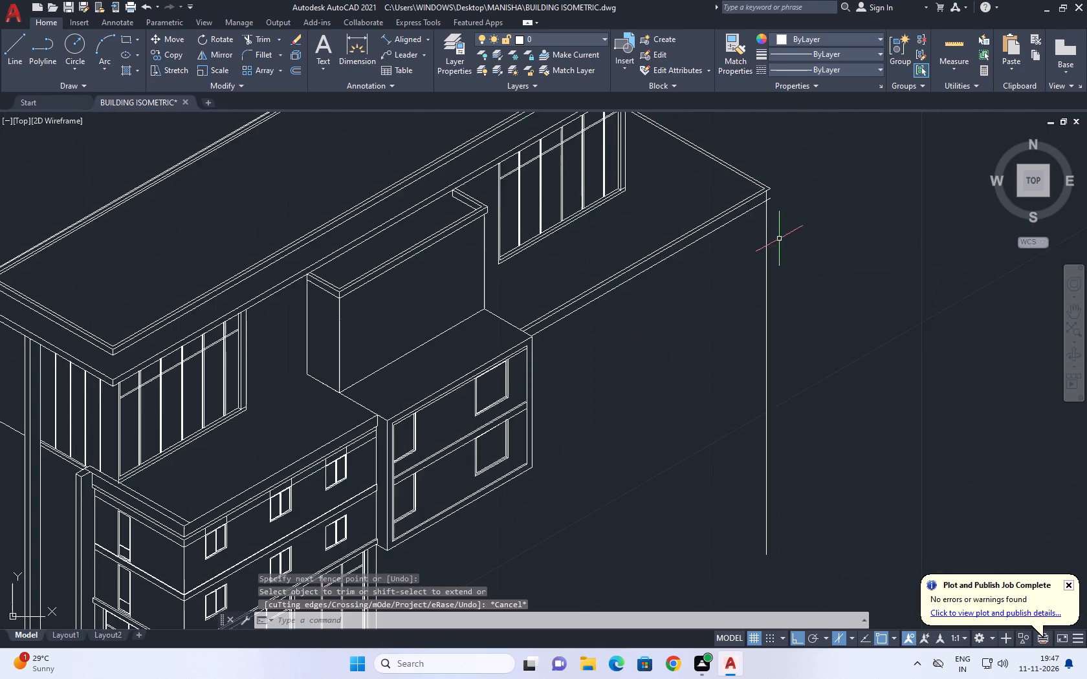
pyautogui.scroll(2, 774, 212)
pyautogui.moveTo(757, 166); pyautogui.dragTo(764, 218, button='middle')
pyautogui.press('t')
pyautogui.press('r')
pyautogui.press('space')
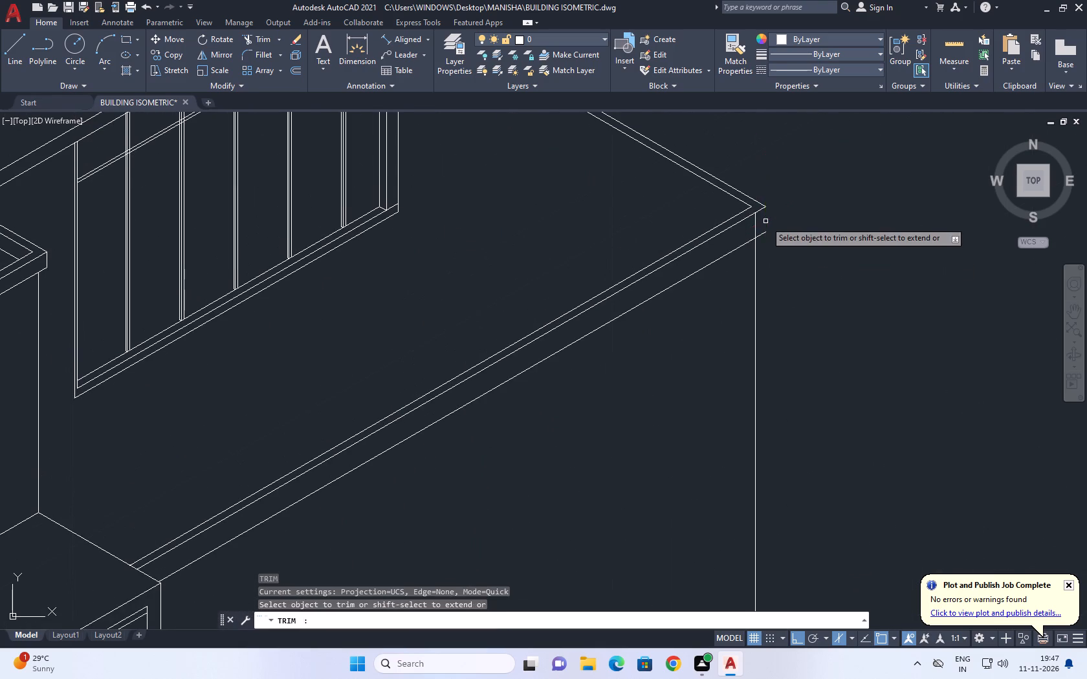
pyautogui.scroll(1, 765, 223)
pyautogui.click(766, 224)
pyautogui.moveTo(760, 259); pyautogui.dragTo(760, 265)
pyautogui.press('Escape')
pyautogui.scroll(-4, 771, 223)
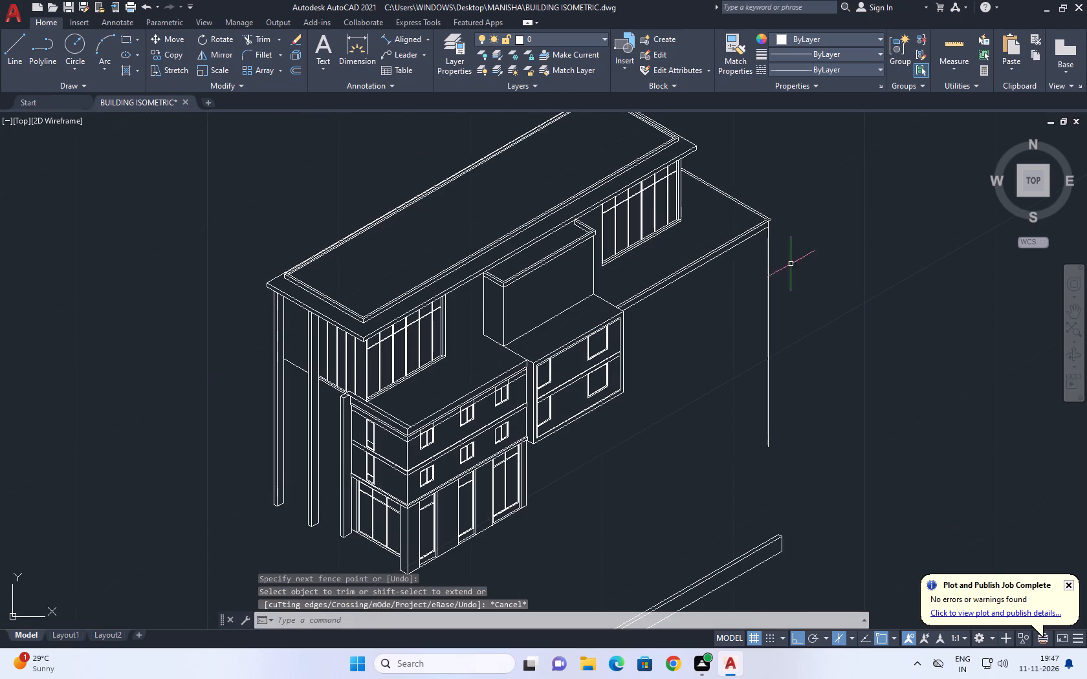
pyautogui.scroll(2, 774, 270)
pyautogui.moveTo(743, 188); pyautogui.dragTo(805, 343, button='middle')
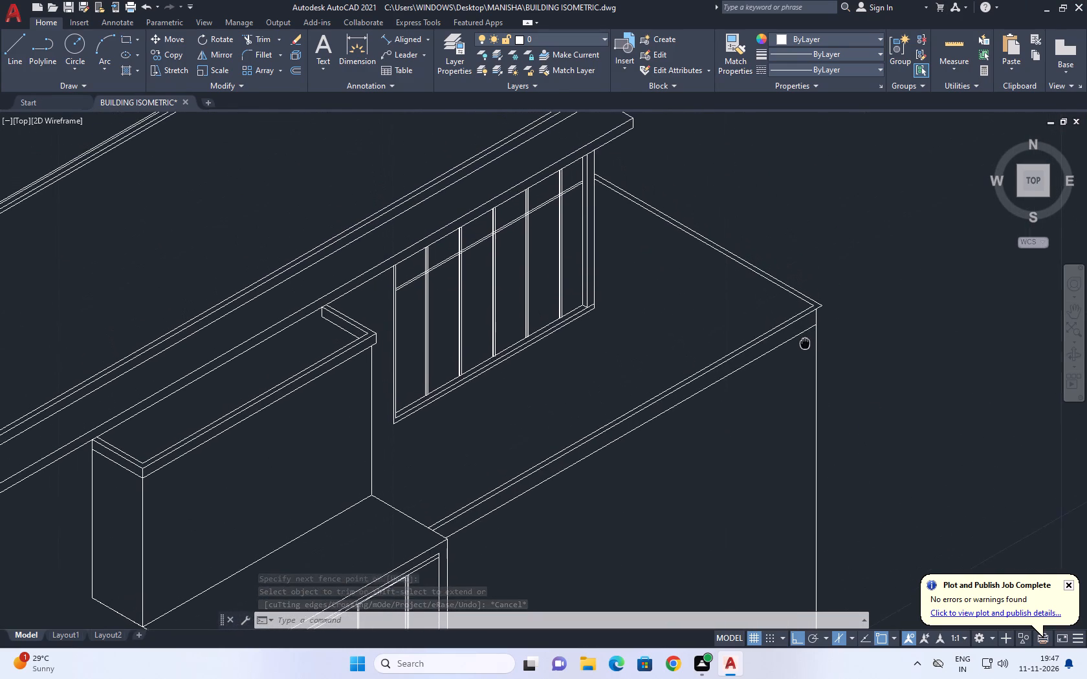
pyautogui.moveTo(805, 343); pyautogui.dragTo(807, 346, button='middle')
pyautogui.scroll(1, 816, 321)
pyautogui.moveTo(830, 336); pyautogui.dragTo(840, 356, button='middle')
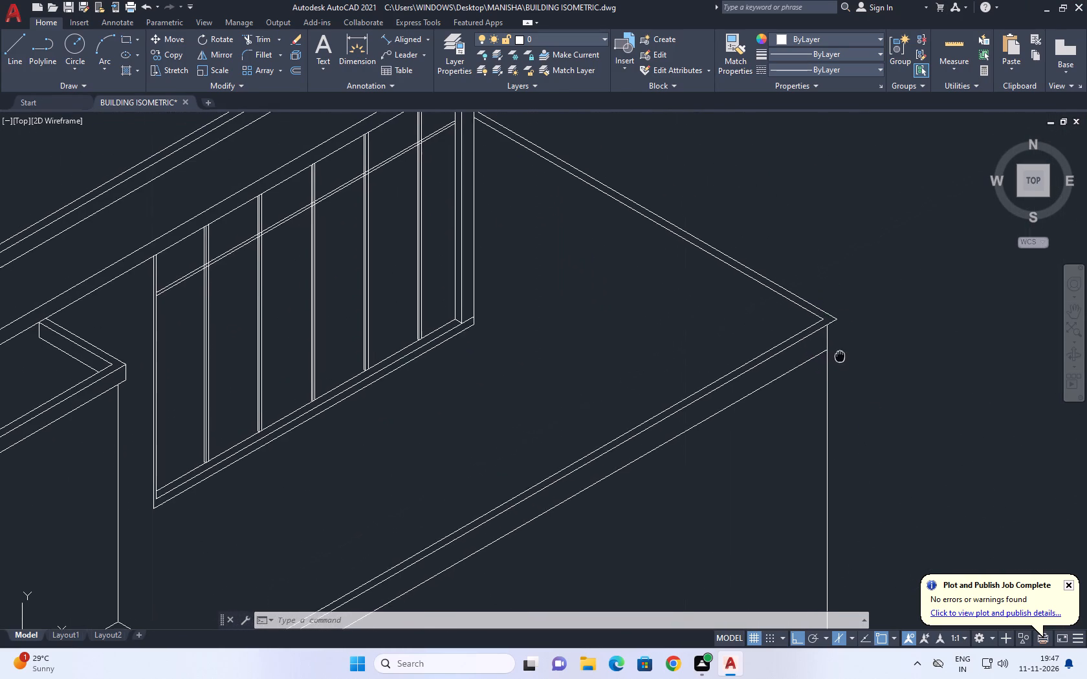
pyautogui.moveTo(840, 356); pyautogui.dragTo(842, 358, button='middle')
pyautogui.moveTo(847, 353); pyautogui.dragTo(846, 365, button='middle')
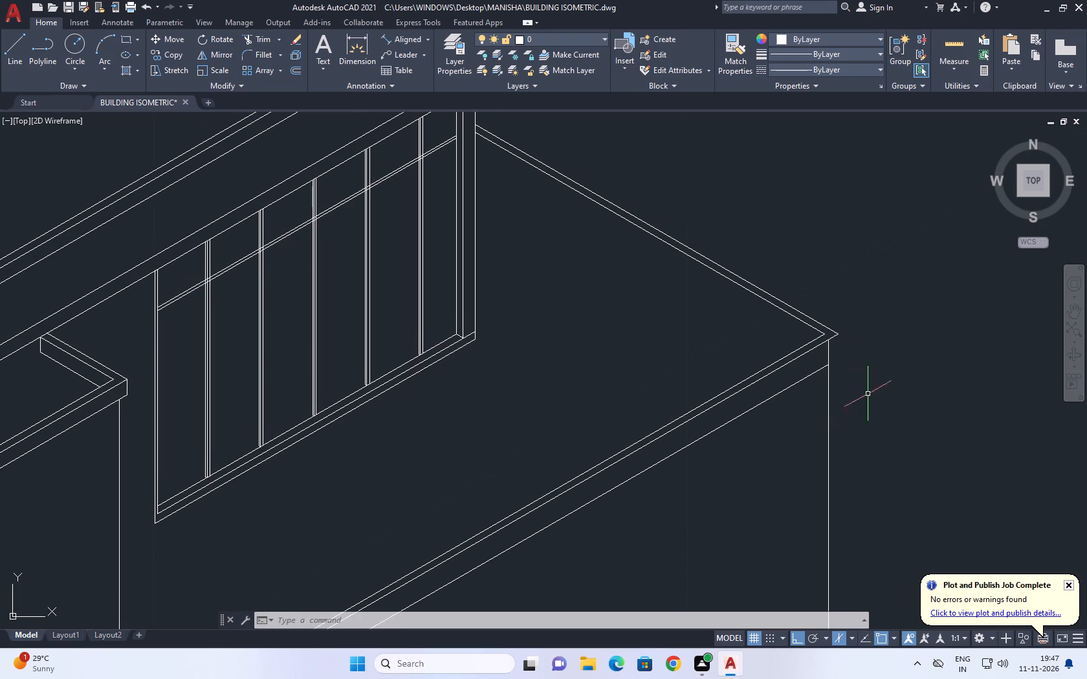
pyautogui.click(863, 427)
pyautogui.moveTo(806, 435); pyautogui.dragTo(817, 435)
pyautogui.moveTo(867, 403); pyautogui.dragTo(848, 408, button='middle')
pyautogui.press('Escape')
# Draw a short vertical line down from the roof's outer corner, slightly past the fascia's lower edge.
pyautogui.scroll(1, 791, 376)
pyautogui.moveTo(836, 358); pyautogui.dragTo(832, 363, button='middle')
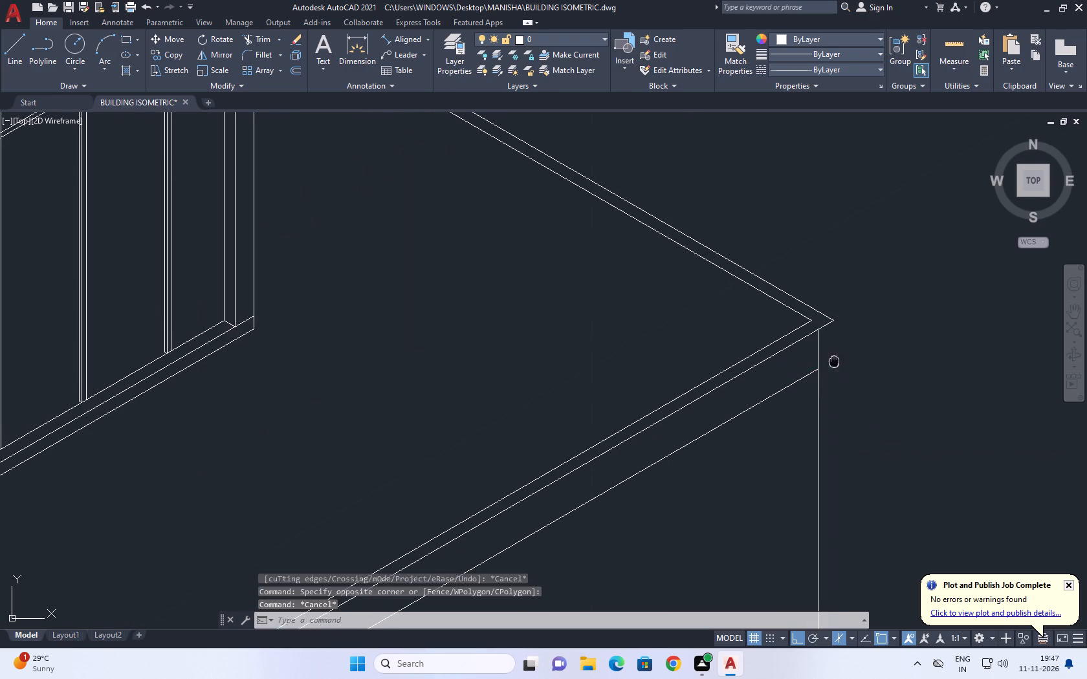
pyautogui.moveTo(832, 363); pyautogui.dragTo(829, 365, button='middle')
pyautogui.write('L')
pyautogui.press('space')
pyautogui.scroll(1, 824, 363)
pyautogui.click(829, 302)
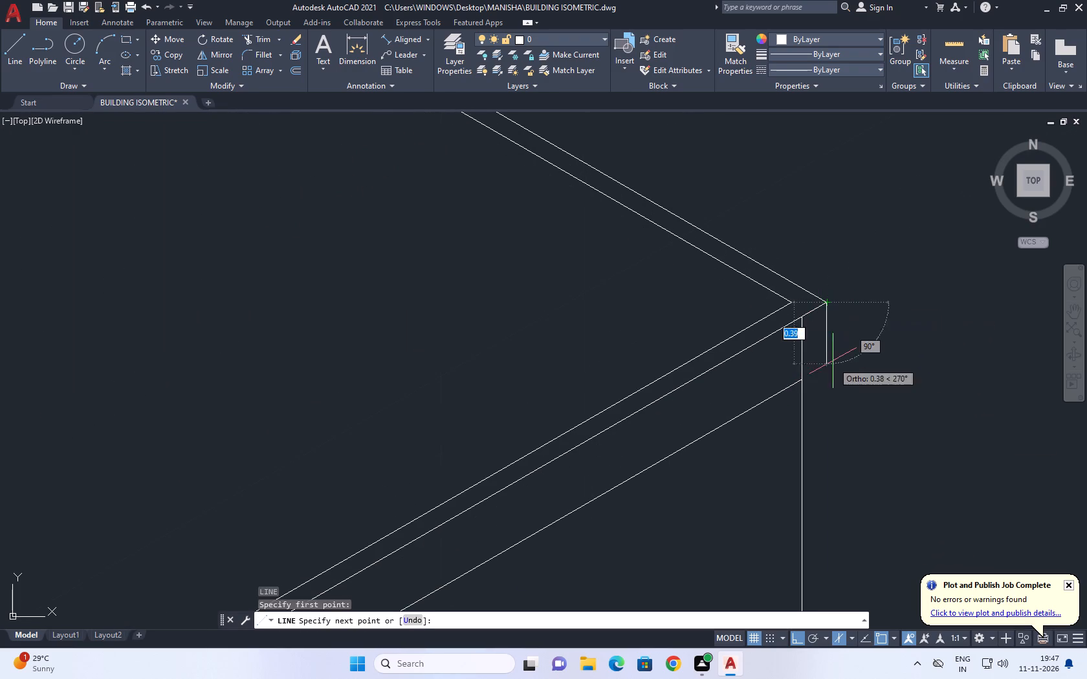
pyautogui.click(833, 383)
pyautogui.press('Escape')
# Fillet the fascia's lower edge and the short corner vertical into a sharp corner.
pyautogui.write('F')
pyautogui.press('space')
pyautogui.click(776, 393)
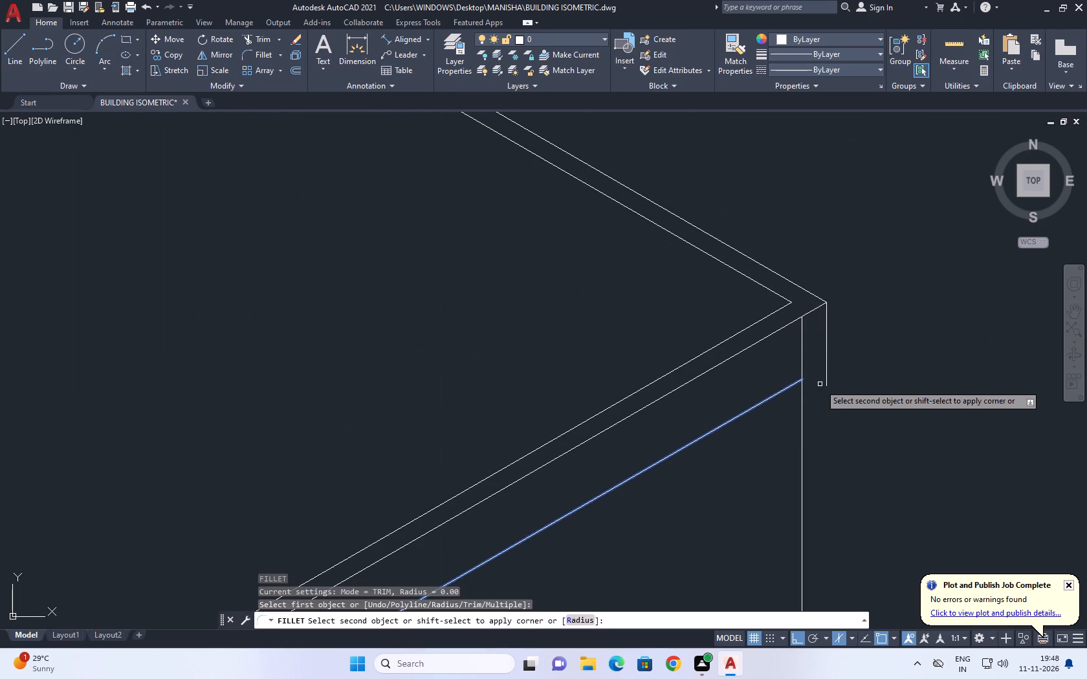
pyautogui.click(828, 358)
pyautogui.press('Escape')
# Move the long vertical wall line 0.40 down so its top end sits on the fascia's lower edge.
pyautogui.moveTo(815, 345); pyautogui.dragTo(806, 347)
pyautogui.click(785, 350)
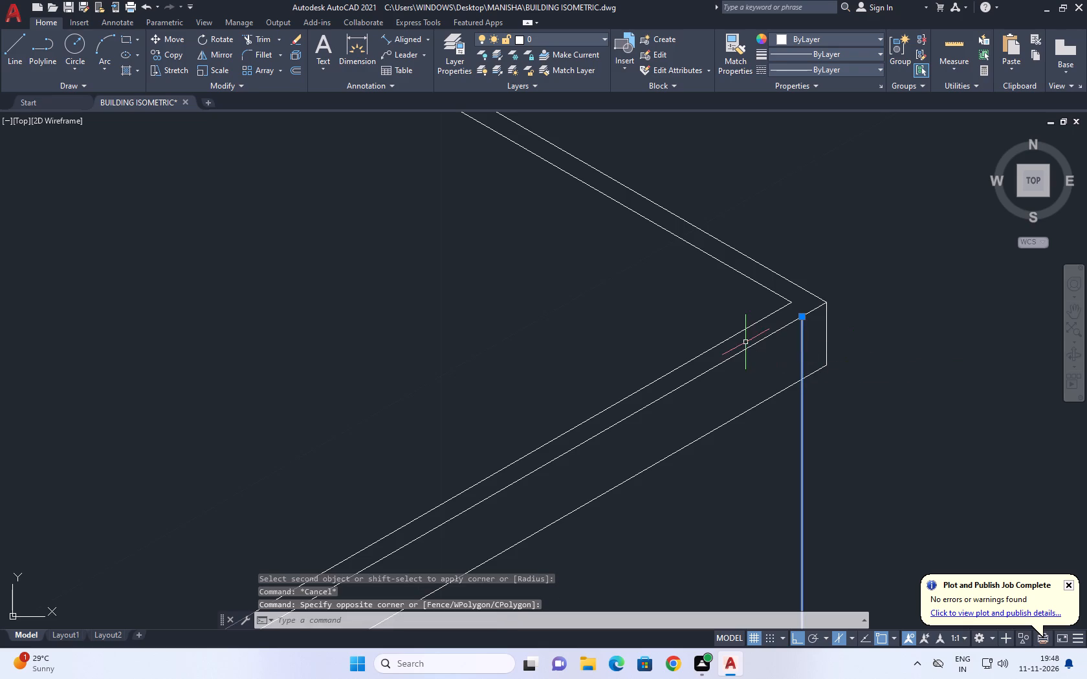
pyautogui.write('M')
pyautogui.press('space')
pyautogui.click(804, 319)
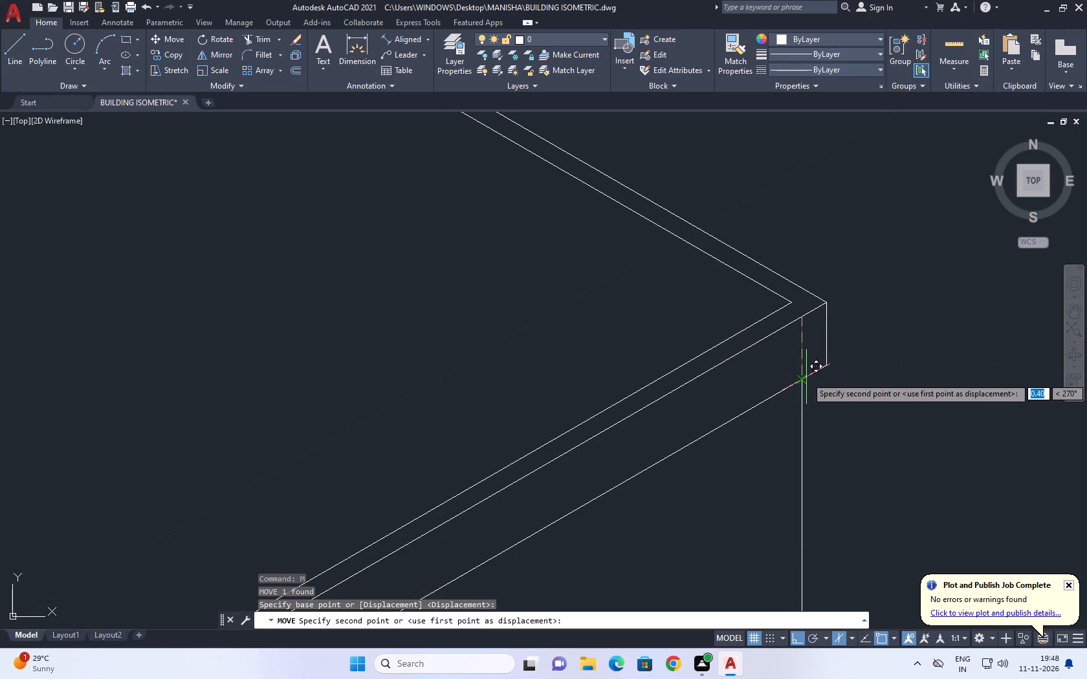
pyautogui.click(800, 381)
pyautogui.scroll(-3, 800, 264)
pyautogui.moveTo(790, 390); pyautogui.dragTo(818, 233, button='middle')
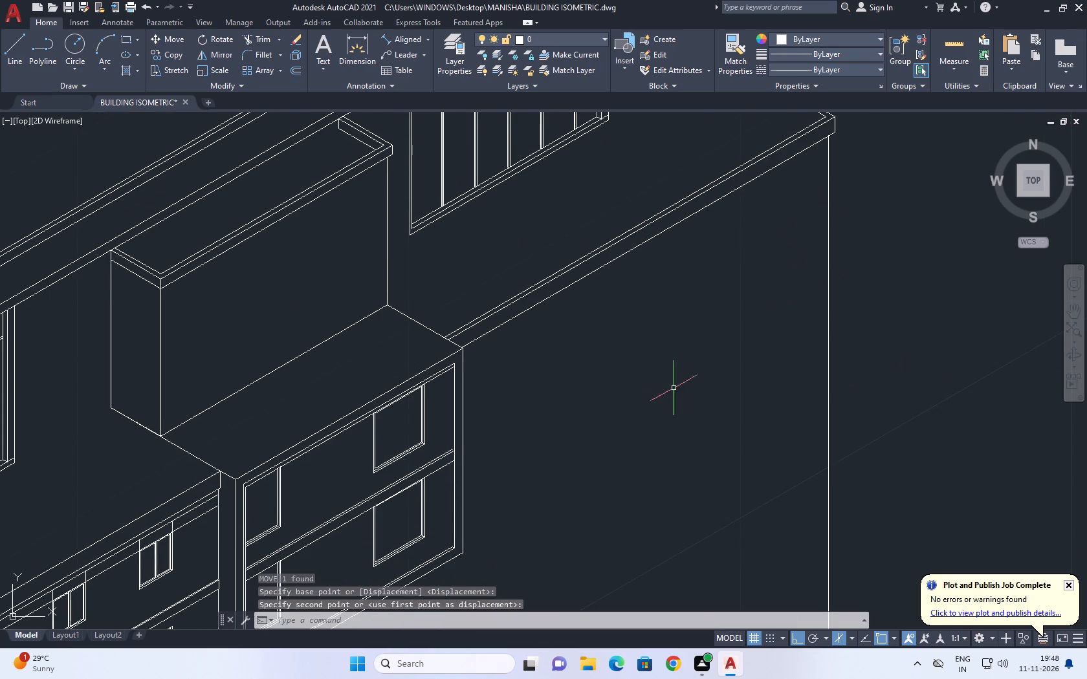
# Copy the fascia's lower edge about 4.6 straight down onto the blank side wall.
pyautogui.moveTo(694, 389); pyautogui.dragTo(739, 365, button='middle')
pyautogui.scroll(3, 548, 313)
pyautogui.scroll(2, 301, 324)
pyautogui.scroll(-5, 523, 294)
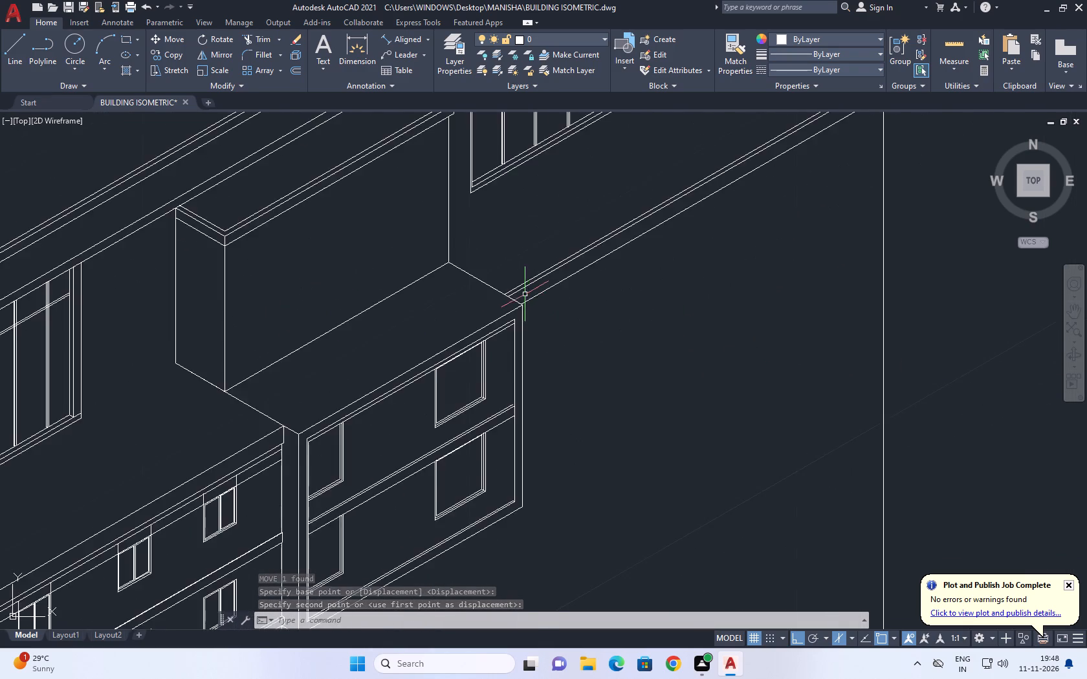
pyautogui.scroll(-2, 577, 287)
pyautogui.moveTo(664, 289); pyautogui.dragTo(763, 253, button='middle')
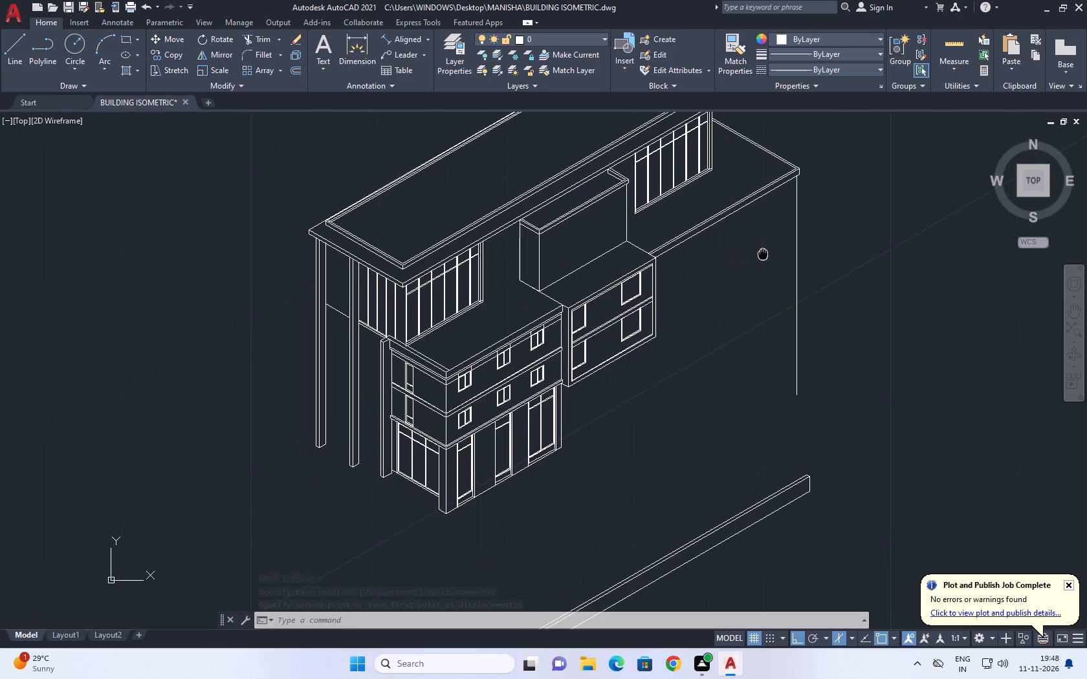
pyautogui.moveTo(763, 253); pyautogui.dragTo(763, 253, button='middle')
pyautogui.scroll(1, 700, 248)
pyautogui.moveTo(735, 235); pyautogui.dragTo(737, 267, button='middle')
pyautogui.scroll(1, 737, 247)
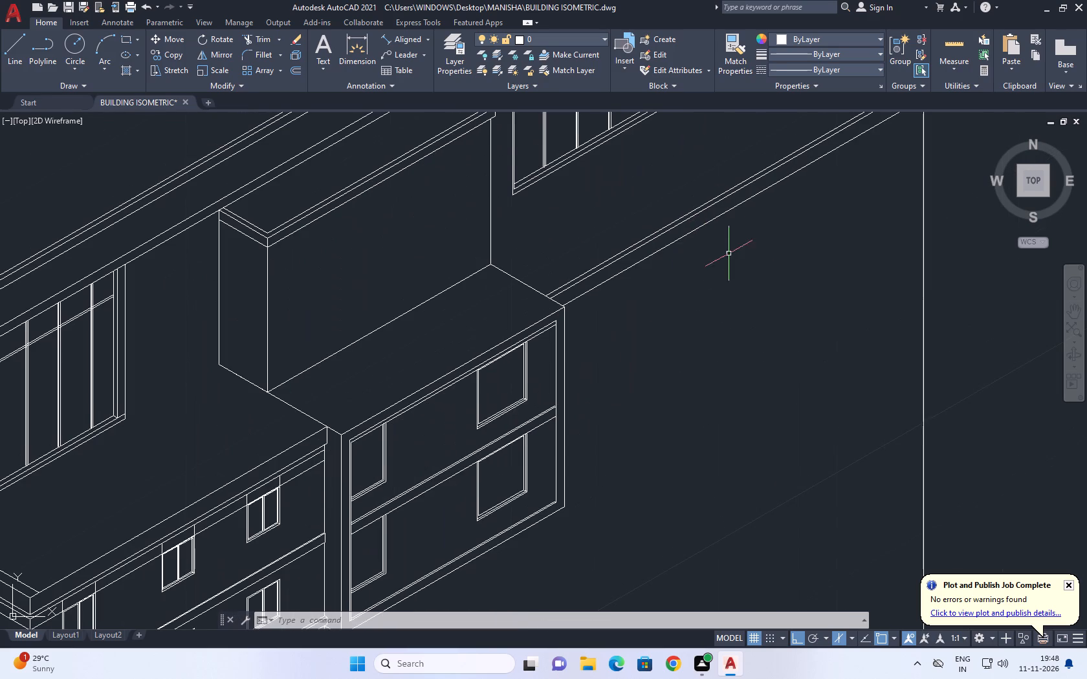
pyautogui.click(697, 230)
pyautogui.moveTo(716, 277); pyautogui.dragTo(699, 297, button='middle')
pyautogui.press('c')
pyautogui.write('O')
pyautogui.press('space')
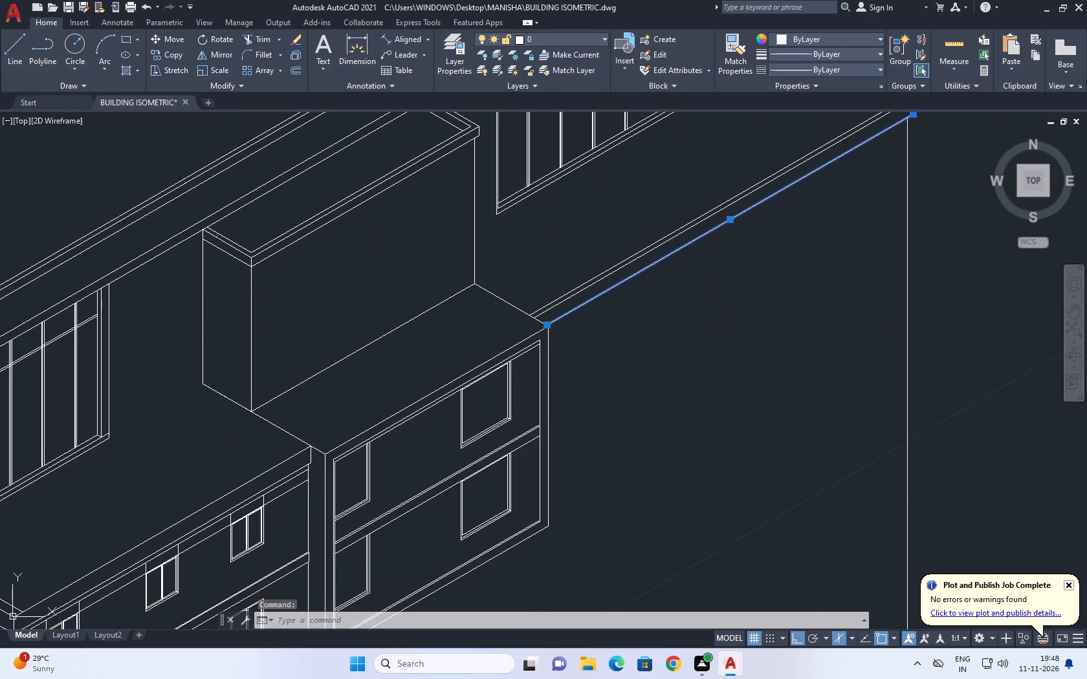
pyautogui.click(709, 277)
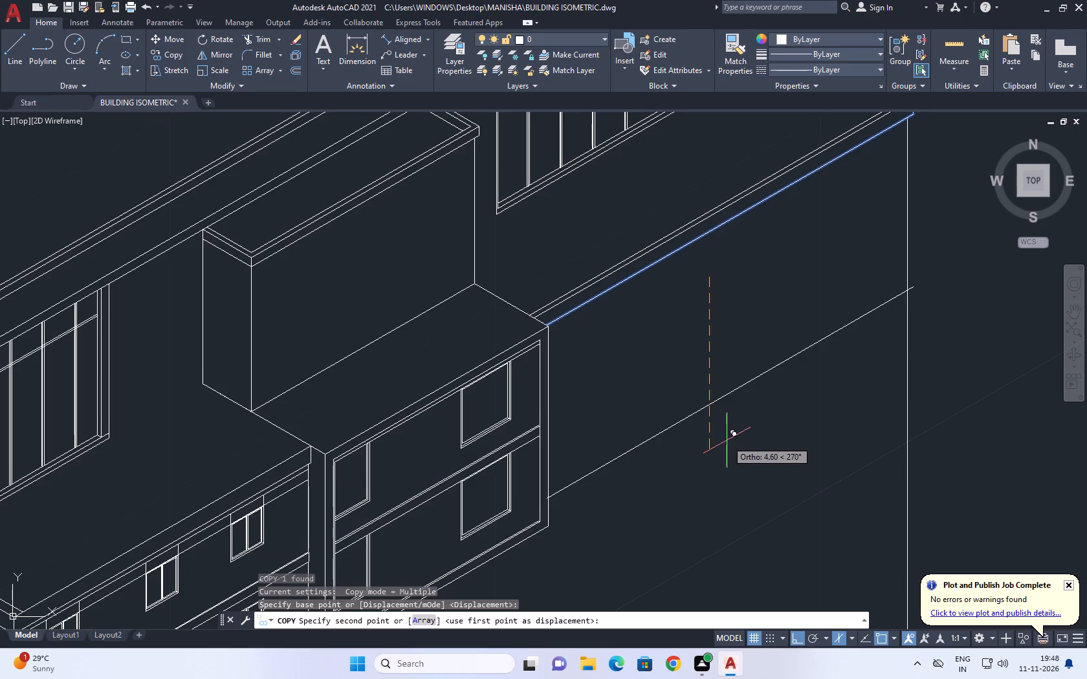
pyautogui.moveTo(727, 440); pyautogui.dragTo(761, 320, button='middle')
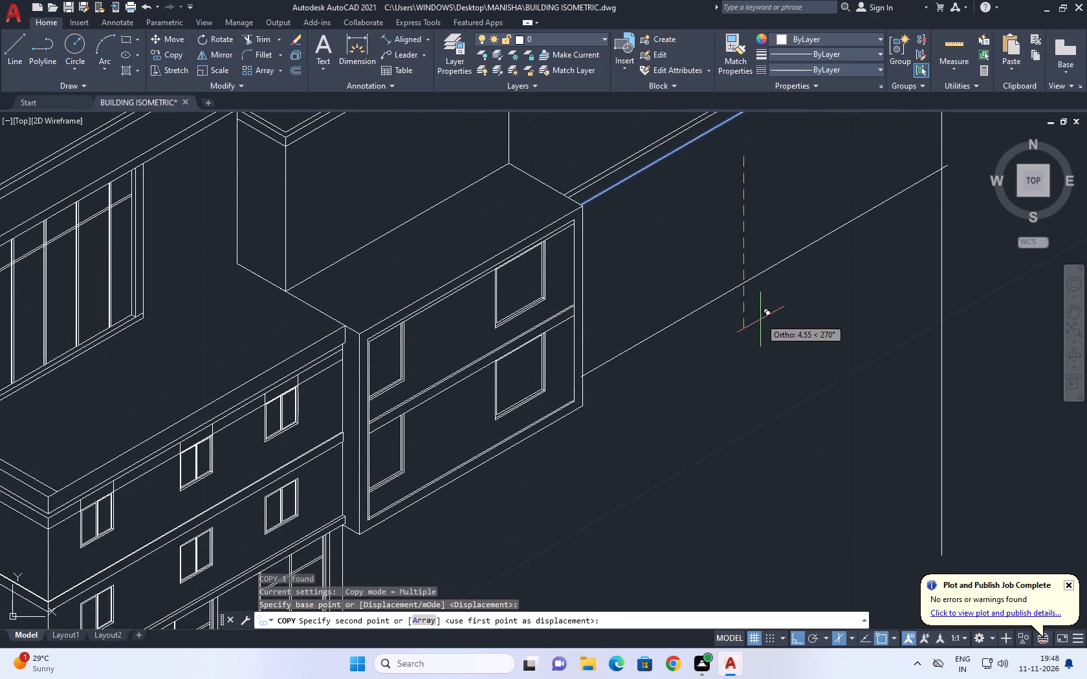
pyautogui.click(761, 325)
pyautogui.press('Escape')
# Trim the copied wall line where it crosses the windowed block's outer vertical edge.
pyautogui.scroll(2, 607, 382)
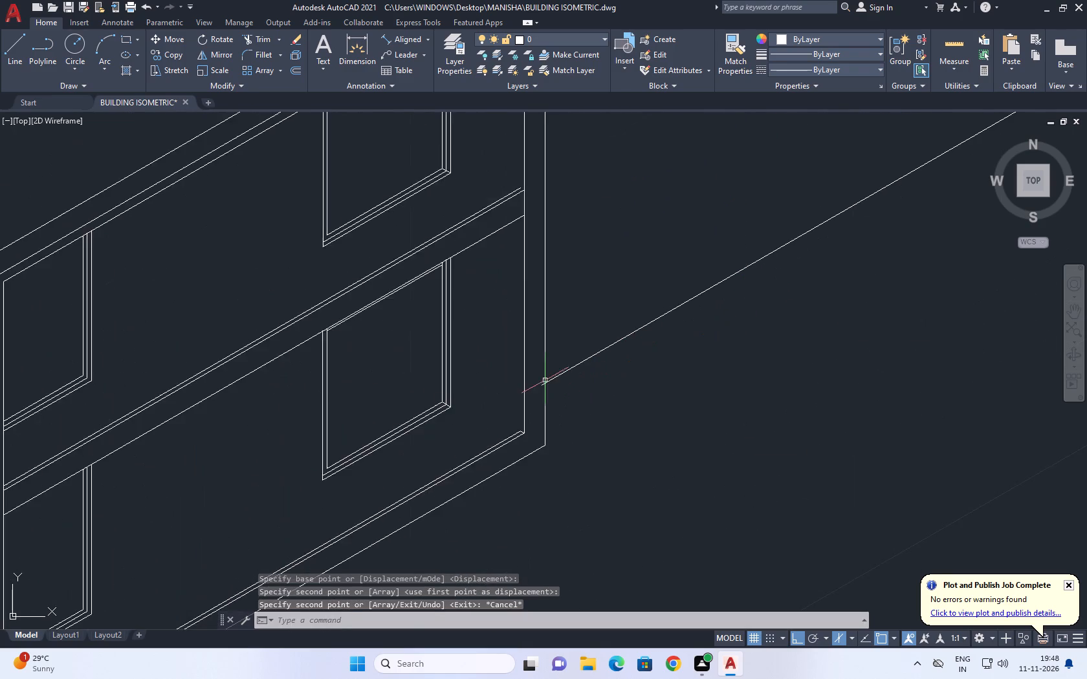
pyautogui.scroll(2, 545, 380)
pyautogui.moveTo(561, 377); pyautogui.dragTo(643, 365, button='middle')
pyautogui.press('t')
pyautogui.press('r')
pyautogui.press('space')
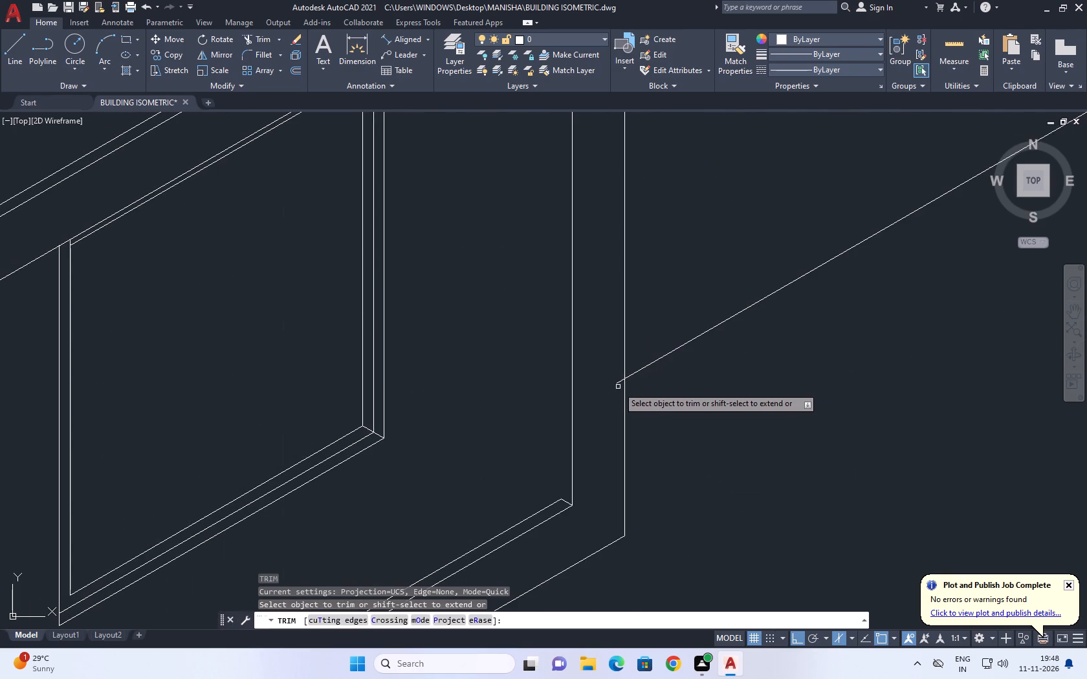
pyautogui.click(621, 382)
pyautogui.scroll(-7, 613, 377)
pyautogui.press('Escape')
# Trim the copied wall line's far end where it extends beyond the long vertical wall line.
pyautogui.scroll(3, 643, 391)
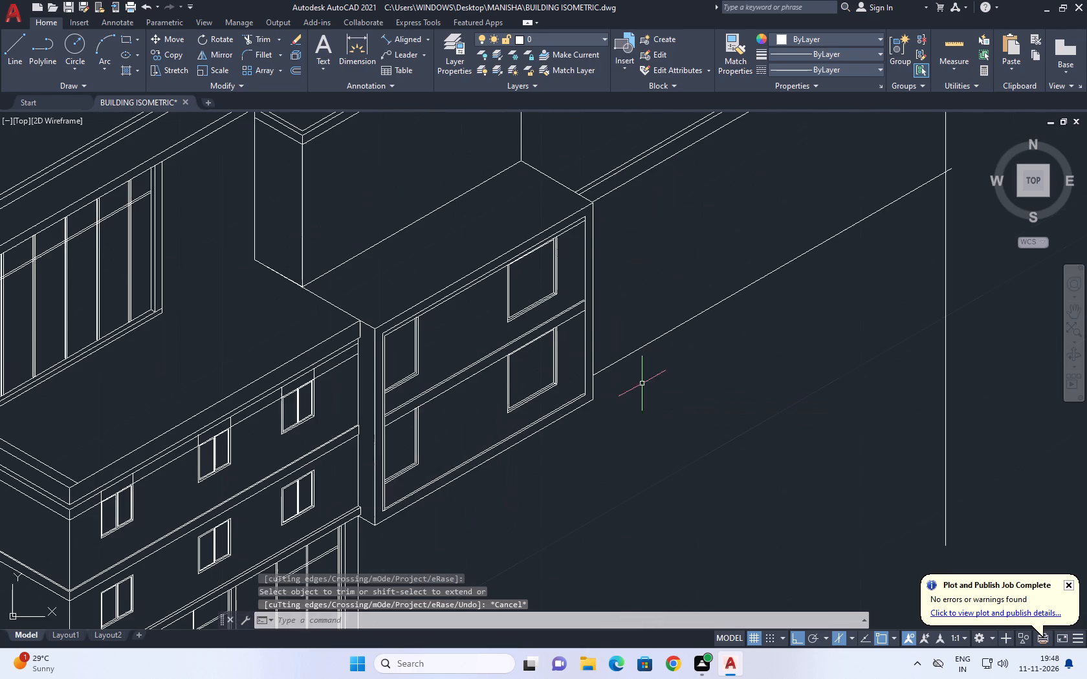
pyautogui.moveTo(668, 313); pyautogui.dragTo(659, 377, button='middle')
pyautogui.write('TR')
pyautogui.press('space')
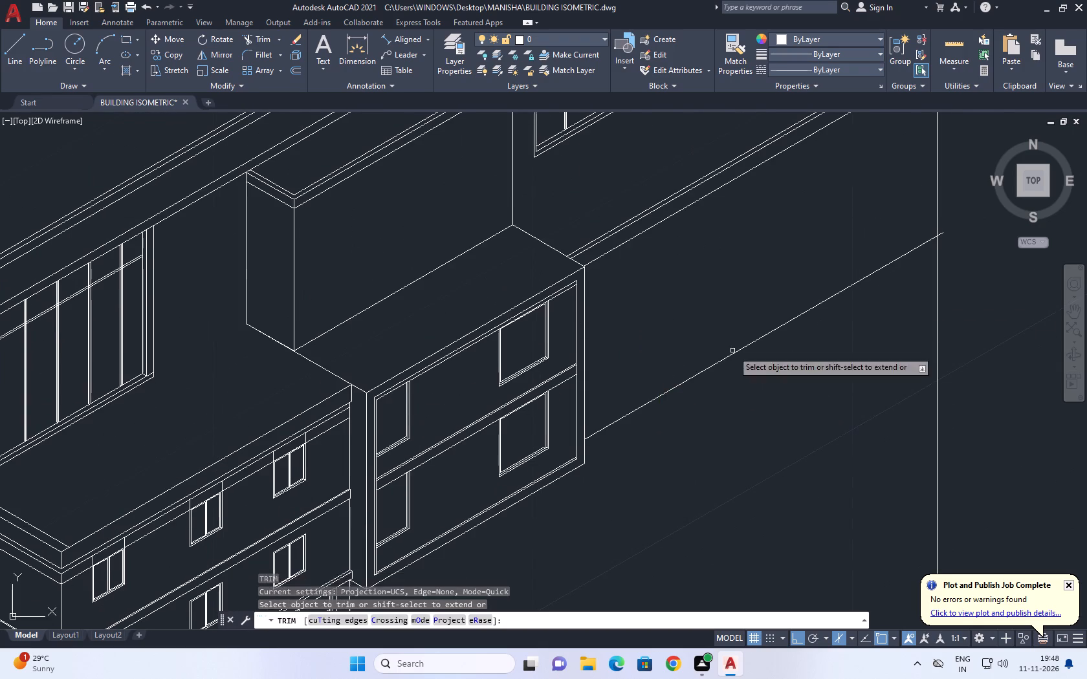
pyautogui.moveTo(856, 306); pyautogui.dragTo(655, 452, button='middle')
pyautogui.scroll(3, 738, 391)
pyautogui.click(735, 360)
pyautogui.scroll(-5, 744, 356)
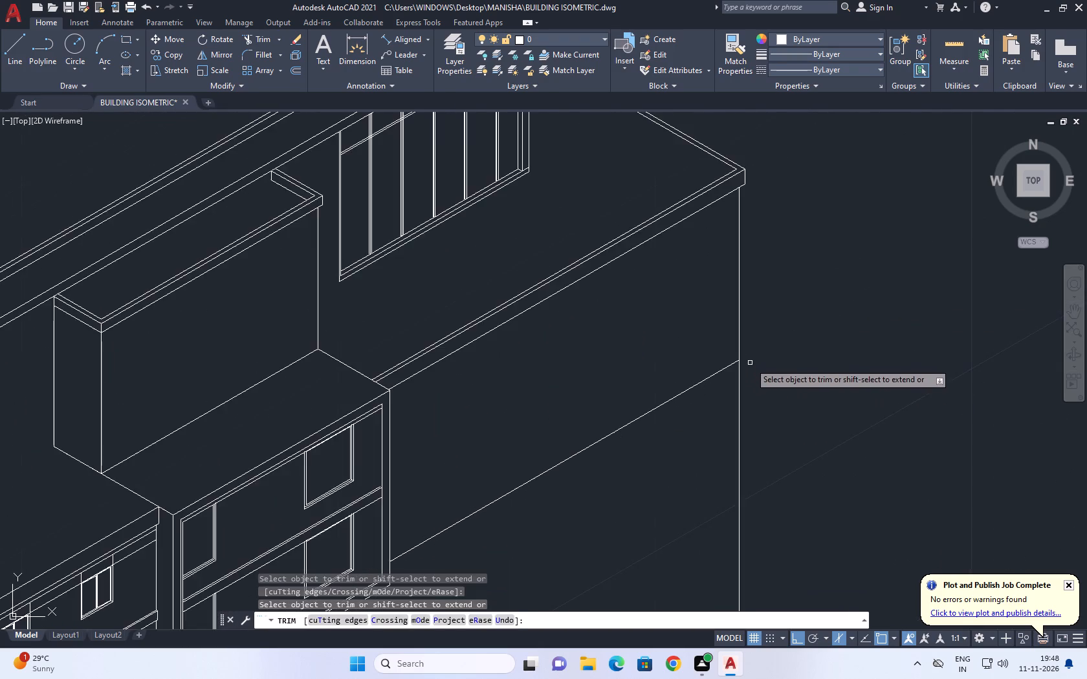
pyautogui.scroll(-3, 751, 372)
pyautogui.press('Escape')
# Move the trimmed wall line about 0.3 straight down.
pyautogui.scroll(4, 652, 416)
pyautogui.moveTo(735, 433); pyautogui.dragTo(733, 426)
pyautogui.click(719, 392)
pyautogui.moveTo(706, 439); pyautogui.dragTo(710, 441, button='middle')
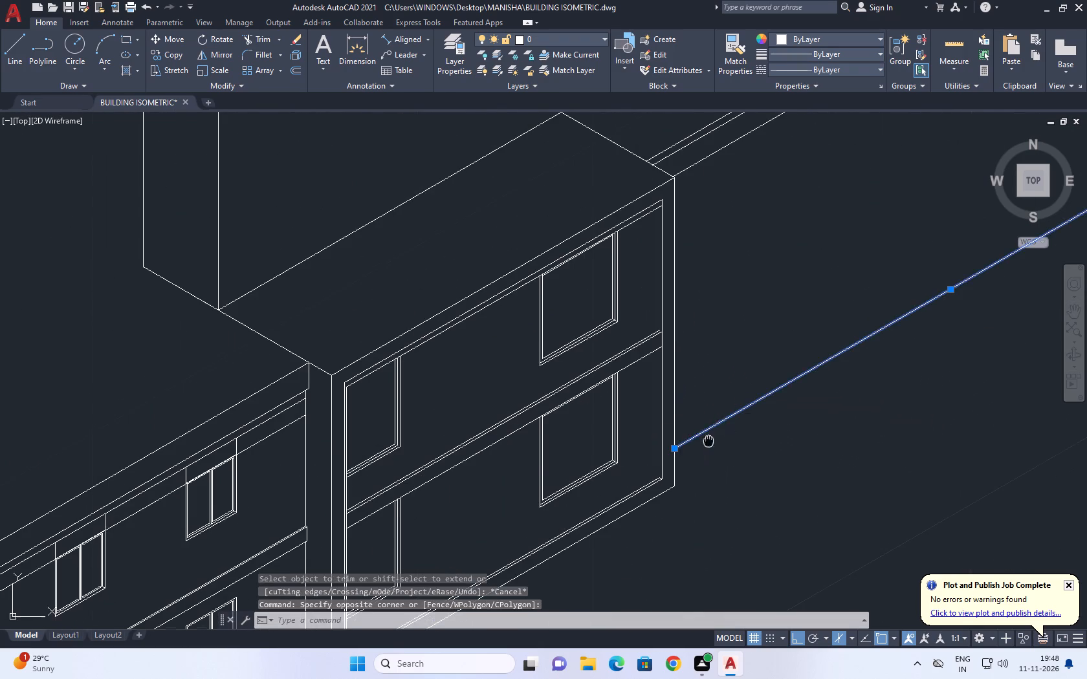
pyautogui.moveTo(710, 441); pyautogui.dragTo(764, 391, button='middle')
pyautogui.scroll(1, 764, 391)
pyautogui.press('m')
pyautogui.press('space')
pyautogui.moveTo(769, 452); pyautogui.dragTo(787, 398, button='middle')
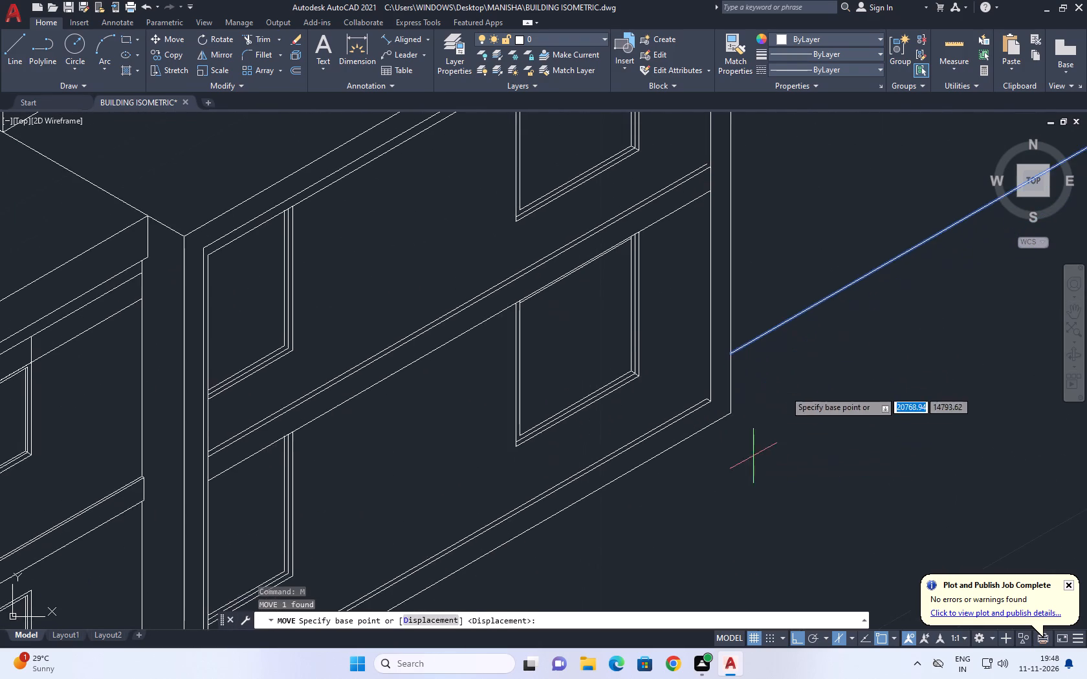
pyautogui.scroll(2, 763, 402)
pyautogui.click(754, 299)
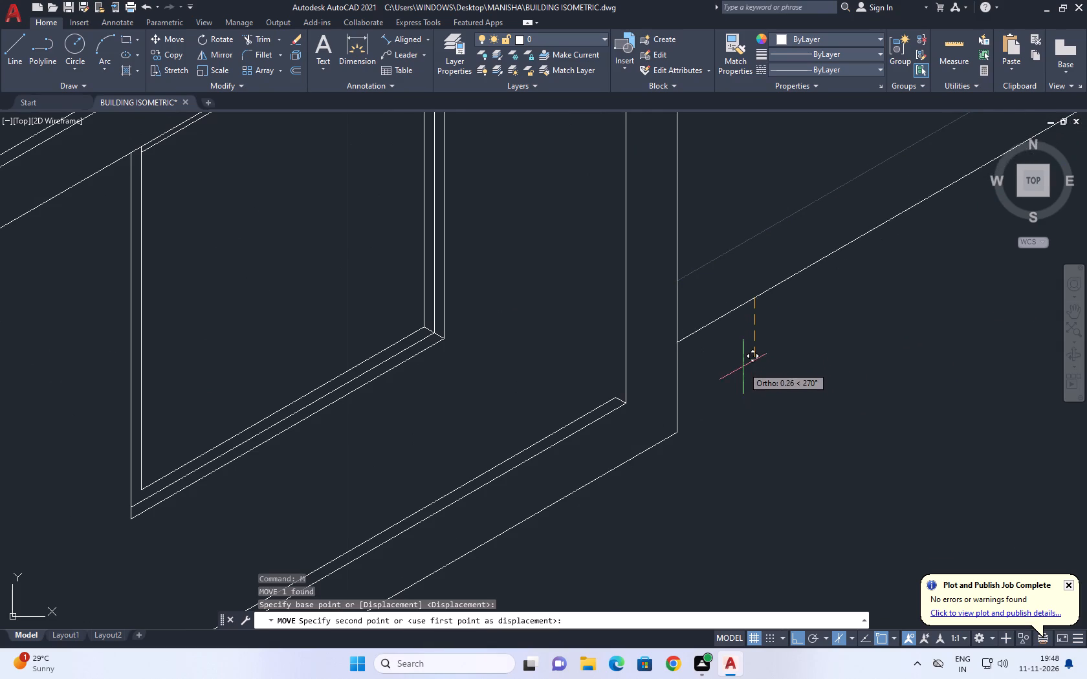
pyautogui.click(745, 377)
# Copy the sloping wall line 0.25 straight up to form a ledge band.
pyautogui.scroll(-6, 705, 327)
pyautogui.moveTo(782, 285); pyautogui.dragTo(778, 297, button='middle')
pyautogui.scroll(1, 793, 308)
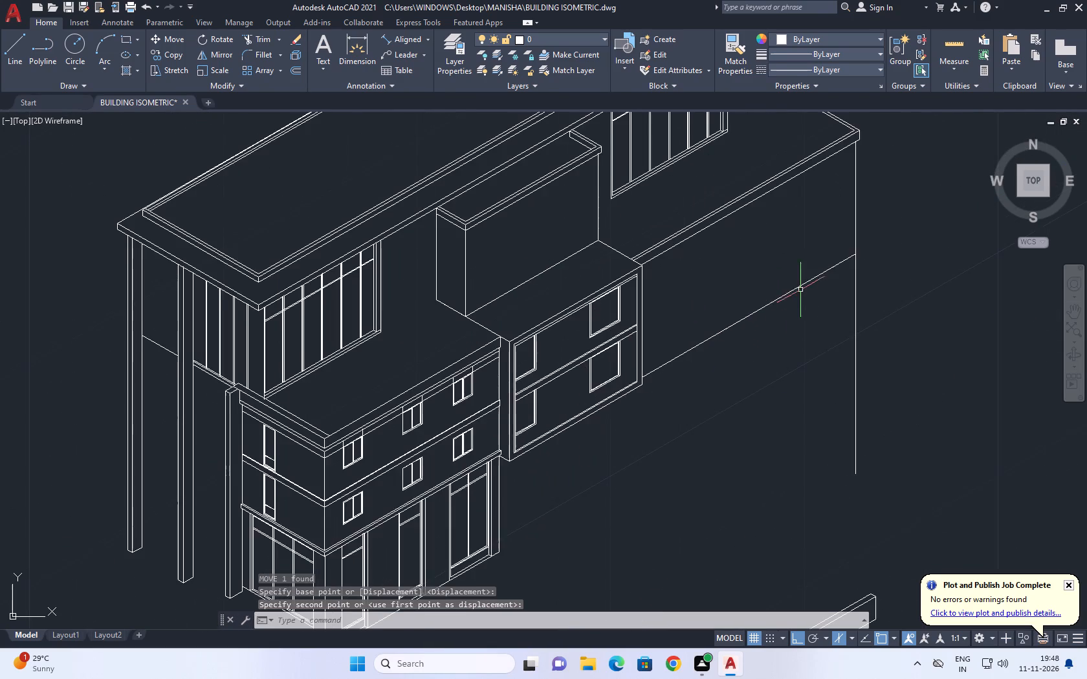
pyautogui.moveTo(803, 285); pyautogui.dragTo(804, 342, button='middle')
pyautogui.scroll(1, 802, 345)
pyautogui.click(800, 345)
pyautogui.click(793, 334)
pyautogui.moveTo(793, 328); pyautogui.dragTo(788, 380, button='middle')
pyautogui.write('CO')
pyautogui.press('space')
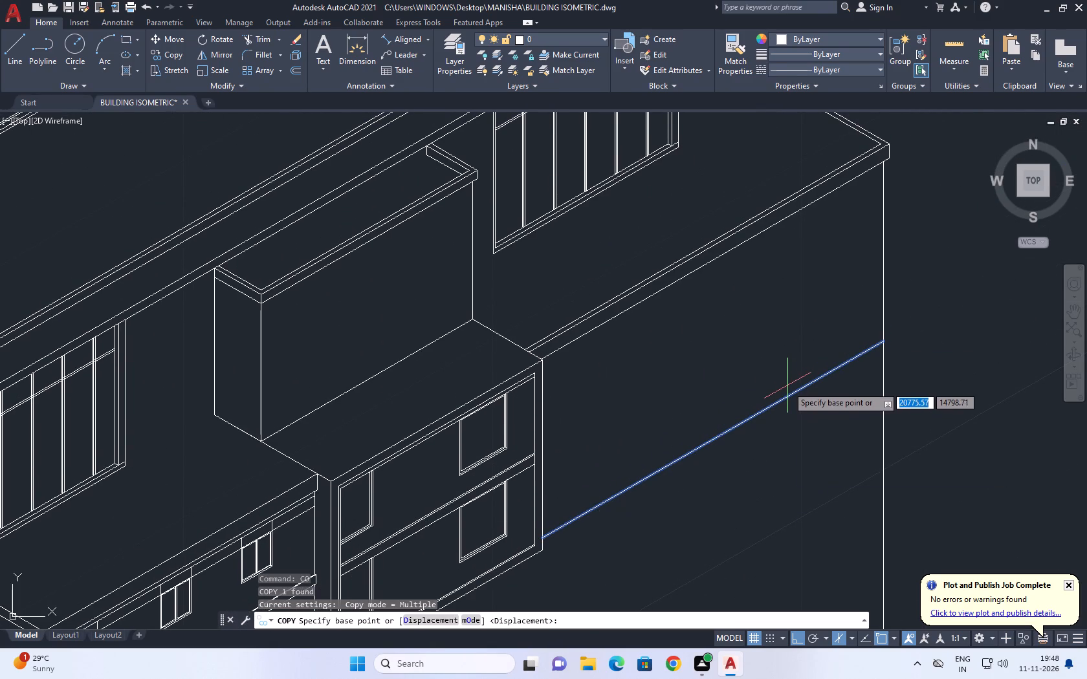
pyautogui.click(787, 388)
pyautogui.press('0')
pyautogui.write('.52')
pyautogui.press('BackSpace')
pyautogui.press('BackSpace')
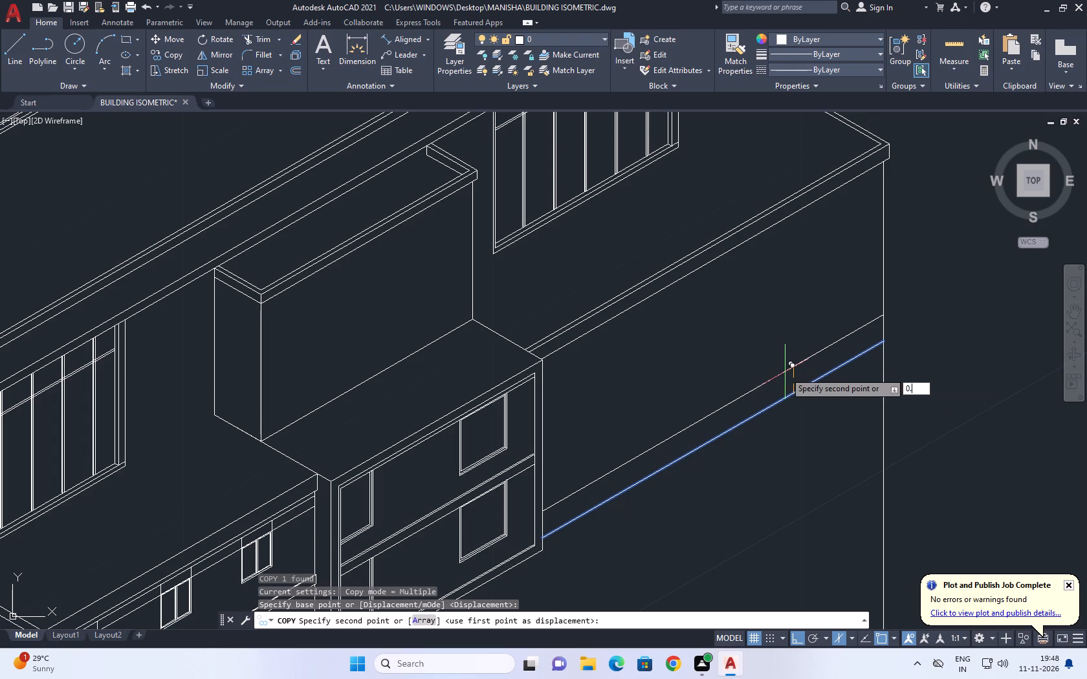
pyautogui.write('25')
pyautogui.press('Return')
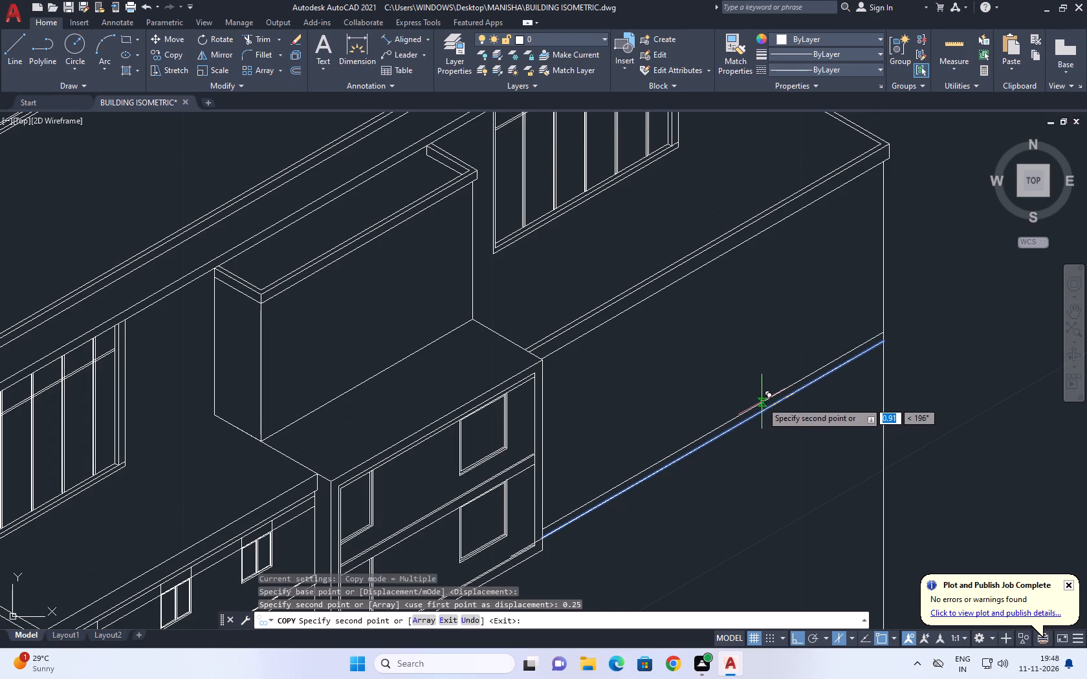
pyautogui.press('Escape')
# Copy the band's upper line 0.13 back along the left isoplane axis to give the ledge depth.
pyautogui.scroll(2, 762, 397)
pyautogui.click(762, 410)
pyautogui.moveTo(696, 351); pyautogui.dragTo(778, 321, button='middle')
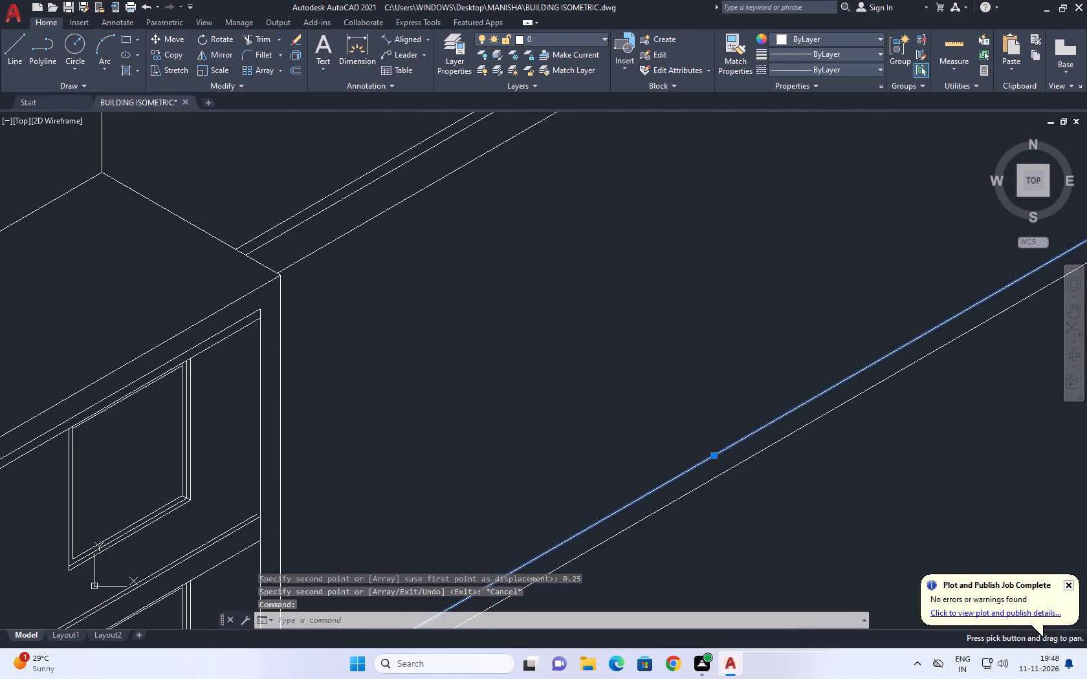
pyautogui.press('c')
pyautogui.write('O')
pyautogui.press('space')
pyautogui.scroll(2, 769, 321)
pyautogui.click(797, 408)
pyautogui.scroll(-2, 747, 372)
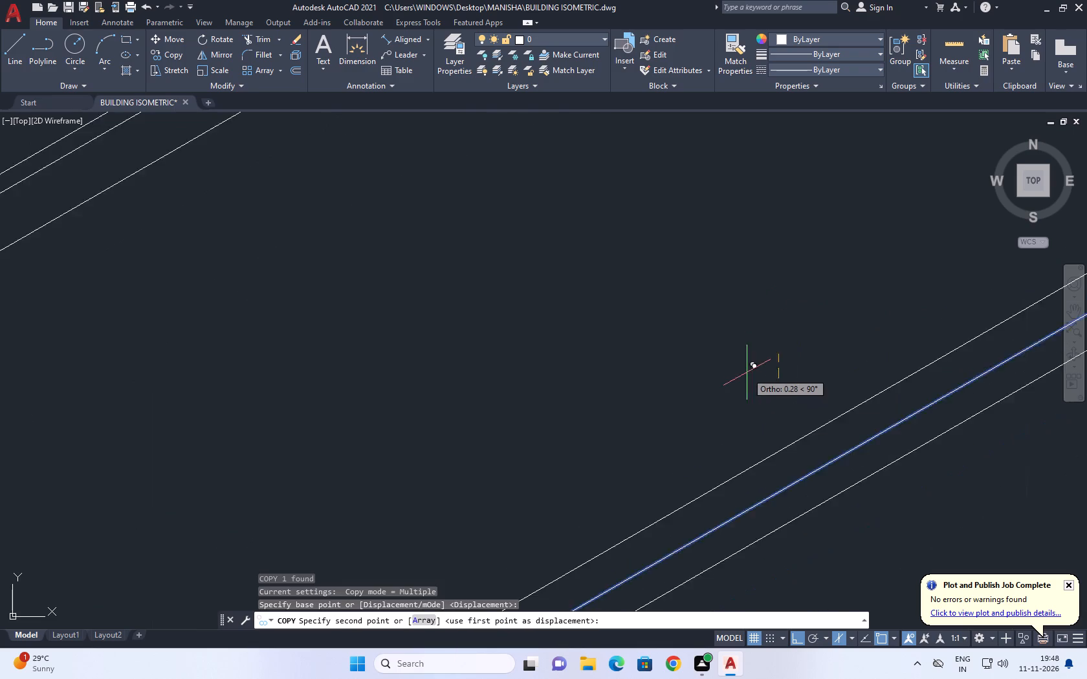
pyautogui.scroll(-3, 747, 372)
pyautogui.press('F5')
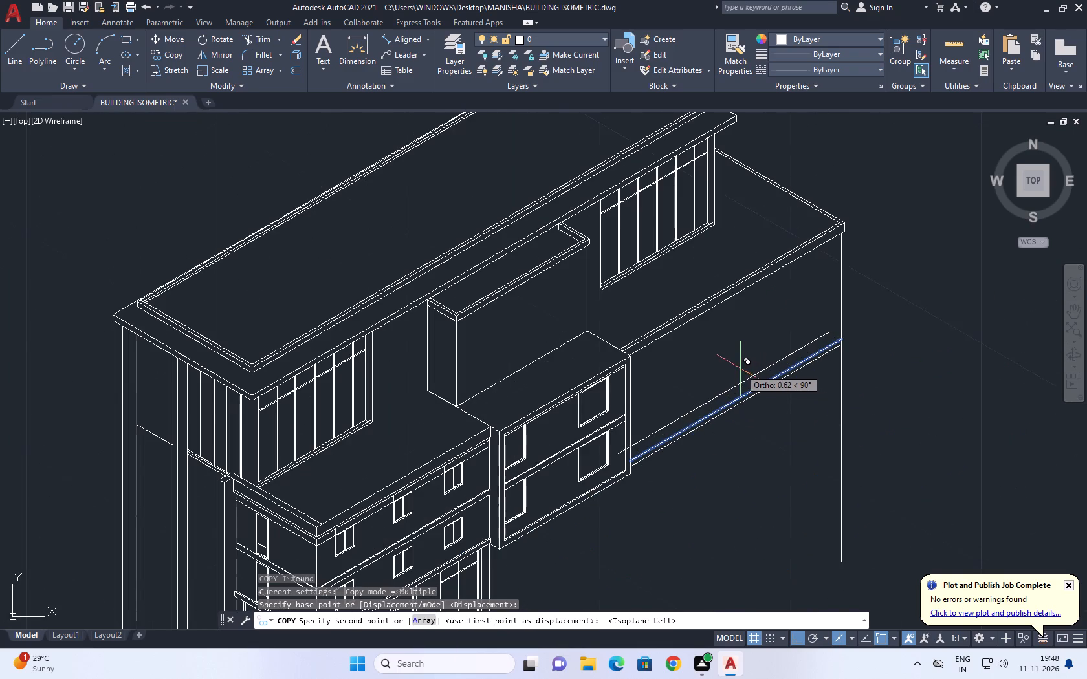
pyautogui.scroll(3, 739, 369)
pyautogui.press('0')
pyautogui.write('.13')
pyautogui.press('Return')
pyautogui.scroll(-2, 751, 354)
pyautogui.press('Escape')
# Trim the ledge's back line where it overlaps the windowed block's outer vertical edge.
pyautogui.scroll(3, 565, 520)
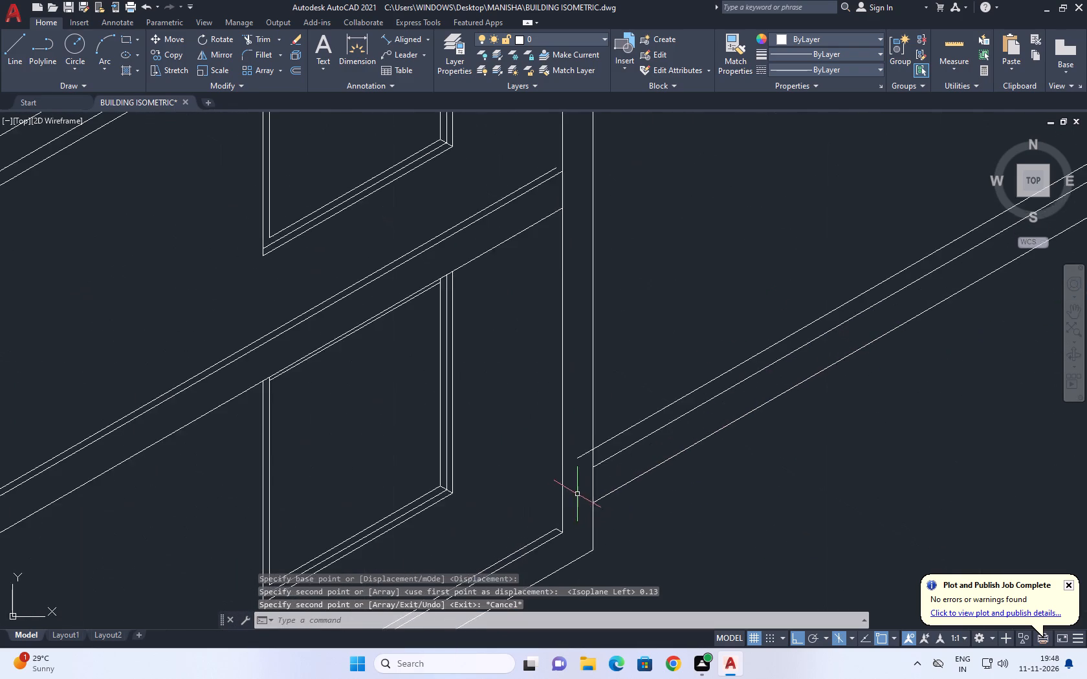
pyautogui.moveTo(583, 490); pyautogui.dragTo(687, 418, button='middle')
pyautogui.press('t')
pyautogui.press('r')
pyautogui.press('space')
pyautogui.scroll(2, 685, 416)
pyautogui.click(694, 360)
pyautogui.click(692, 324)
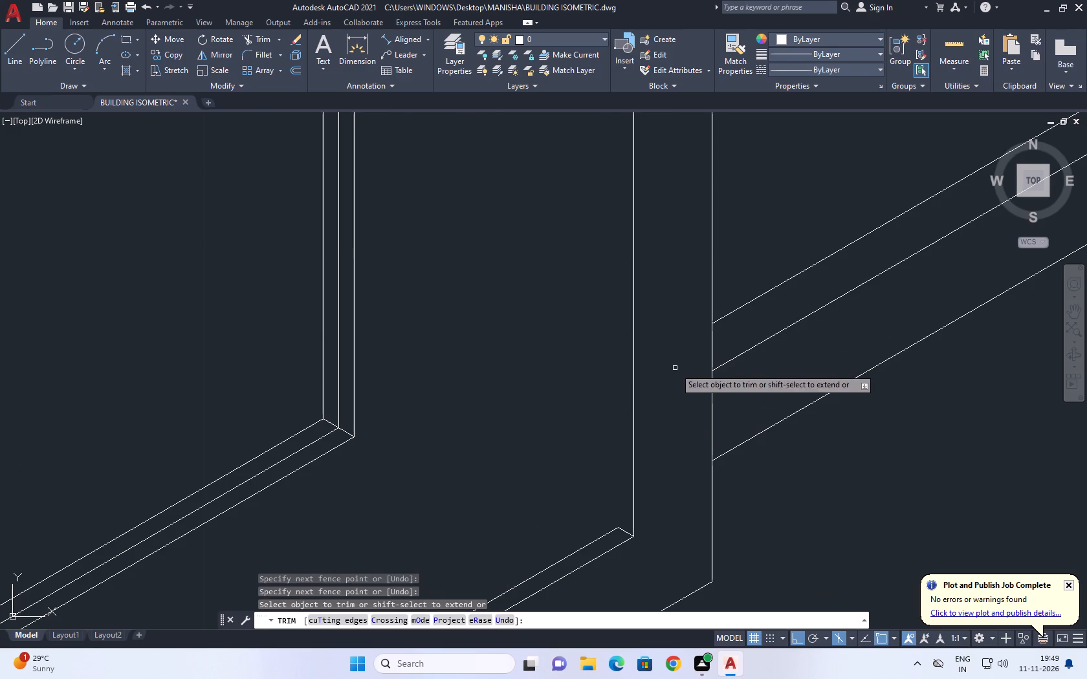
pyautogui.scroll(-4, 672, 382)
pyautogui.press('space')
# Draw a short receding line from the ledge's far upper corner, slightly past the ledge's back line.
pyautogui.scroll(-4, 696, 407)
pyautogui.scroll(5, 800, 360)
pyautogui.moveTo(685, 365); pyautogui.dragTo(725, 404, button='middle')
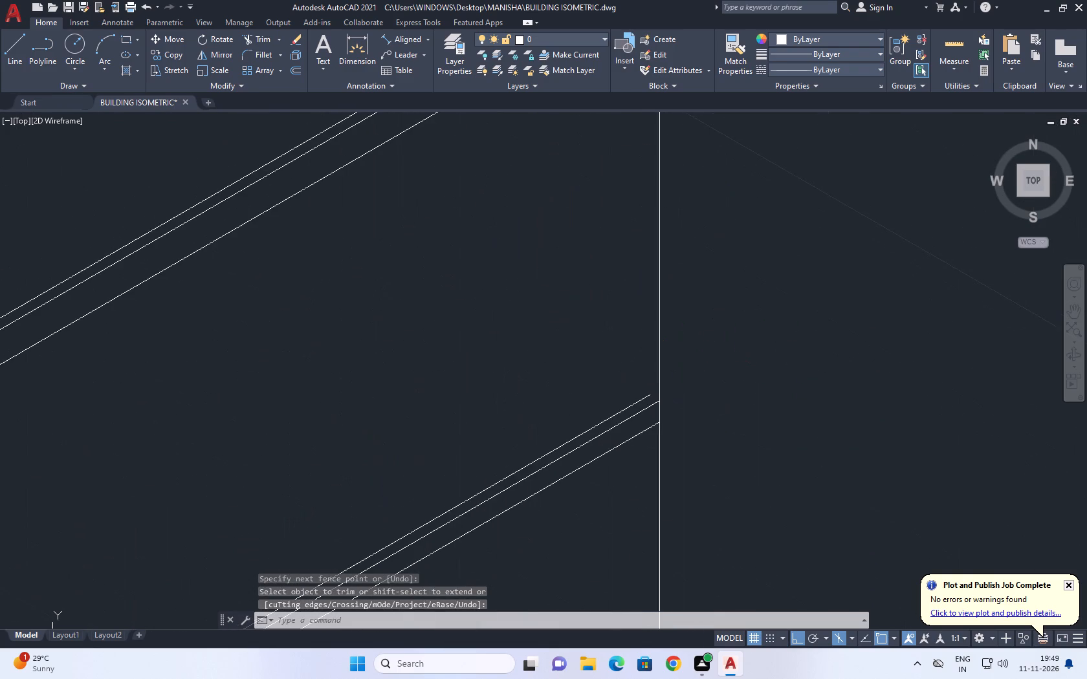
pyautogui.press('l')
pyautogui.scroll(2, 701, 402)
pyautogui.press('space')
pyautogui.scroll(1, 618, 388)
pyautogui.click(600, 411)
pyautogui.click(519, 376)
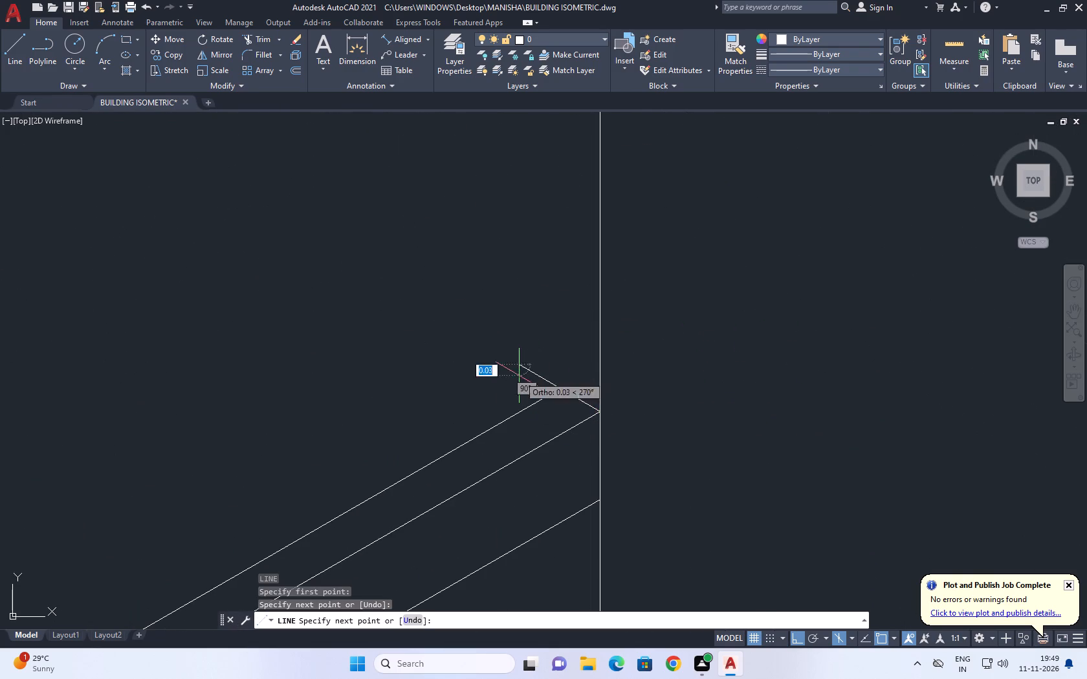
pyautogui.press('space')
# Trim the short receding line where it extends past the ledge's back line.
pyautogui.write('TR')
pyautogui.press('space')
pyautogui.click(567, 349)
pyautogui.click(496, 390)
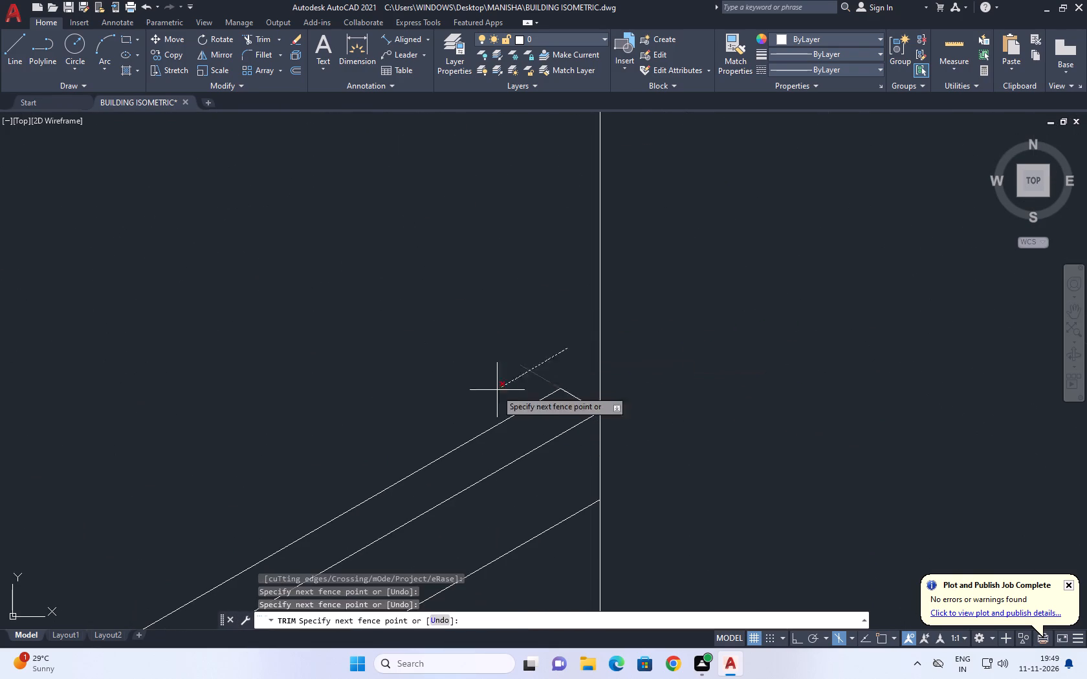
pyautogui.scroll(-5, 692, 335)
pyautogui.press('space')
# Move the ledge's short receding end line about 0.15 outward along the ledge direction, past the long vertical wall line.
pyautogui.scroll(-2, 699, 337)
pyautogui.moveTo(694, 353); pyautogui.dragTo(727, 336, button='middle')
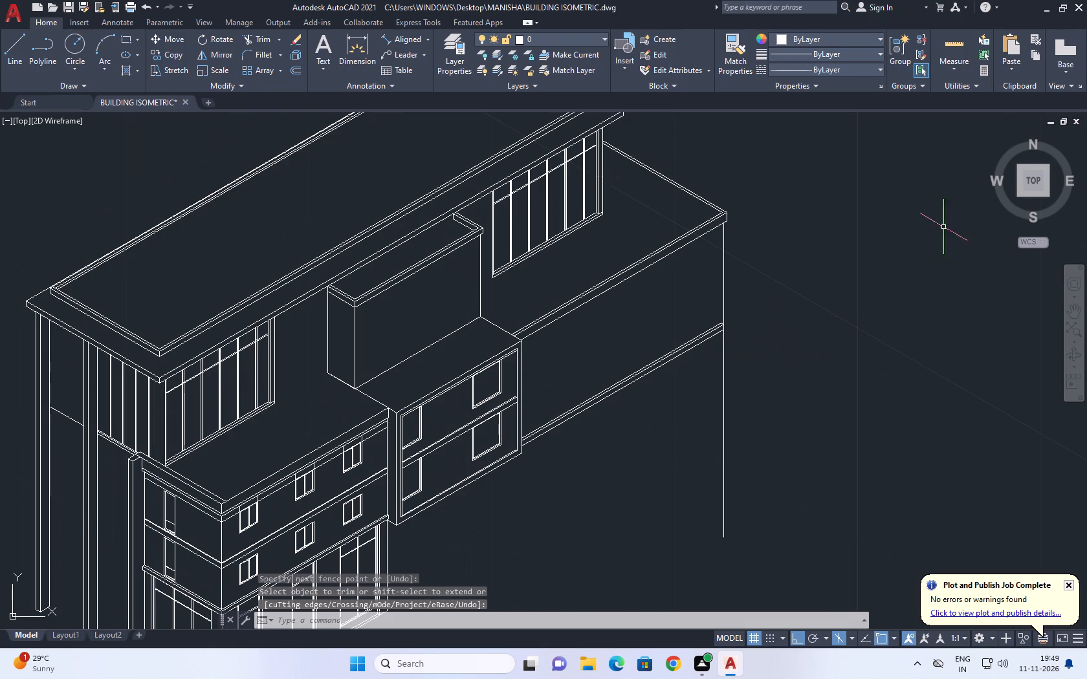
pyautogui.scroll(1, 697, 319)
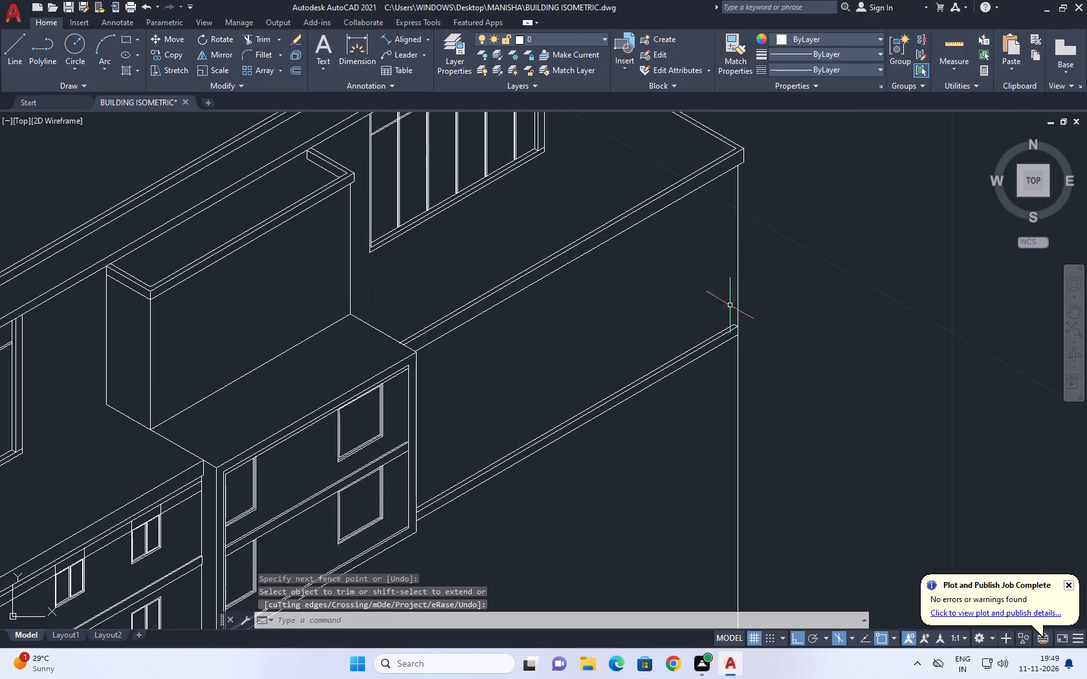
pyautogui.moveTo(745, 273); pyautogui.dragTo(758, 283, button='middle')
pyautogui.scroll(1, 724, 341)
pyautogui.moveTo(767, 344); pyautogui.dragTo(866, 400, button='middle')
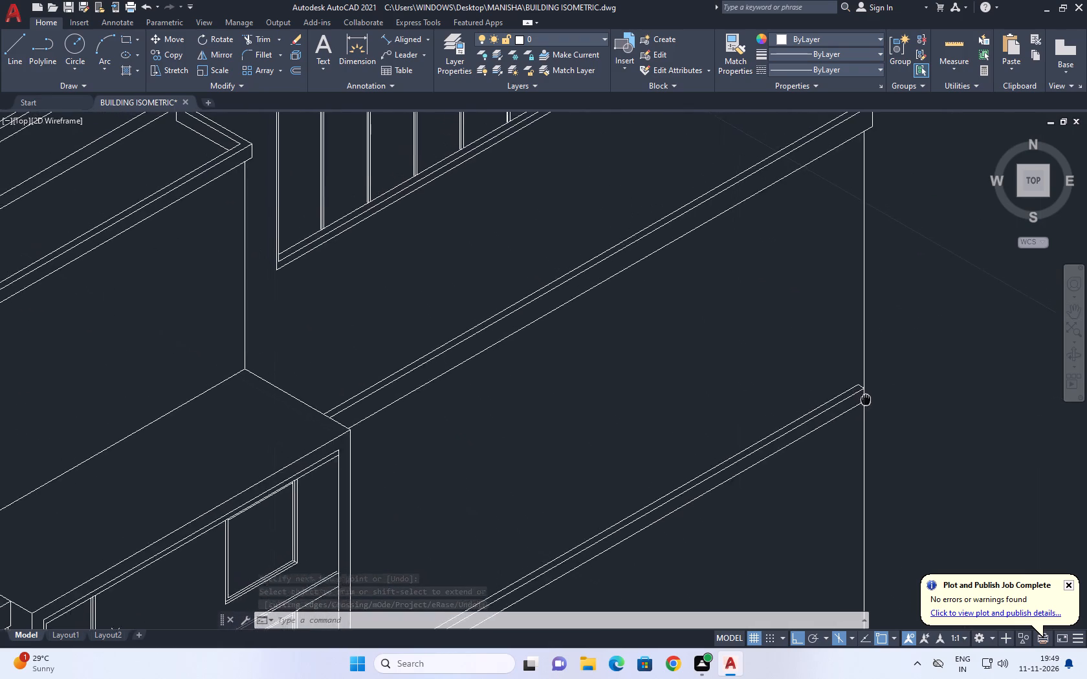
pyautogui.moveTo(866, 400); pyautogui.dragTo(919, 433, button='middle')
pyautogui.scroll(1, 916, 435)
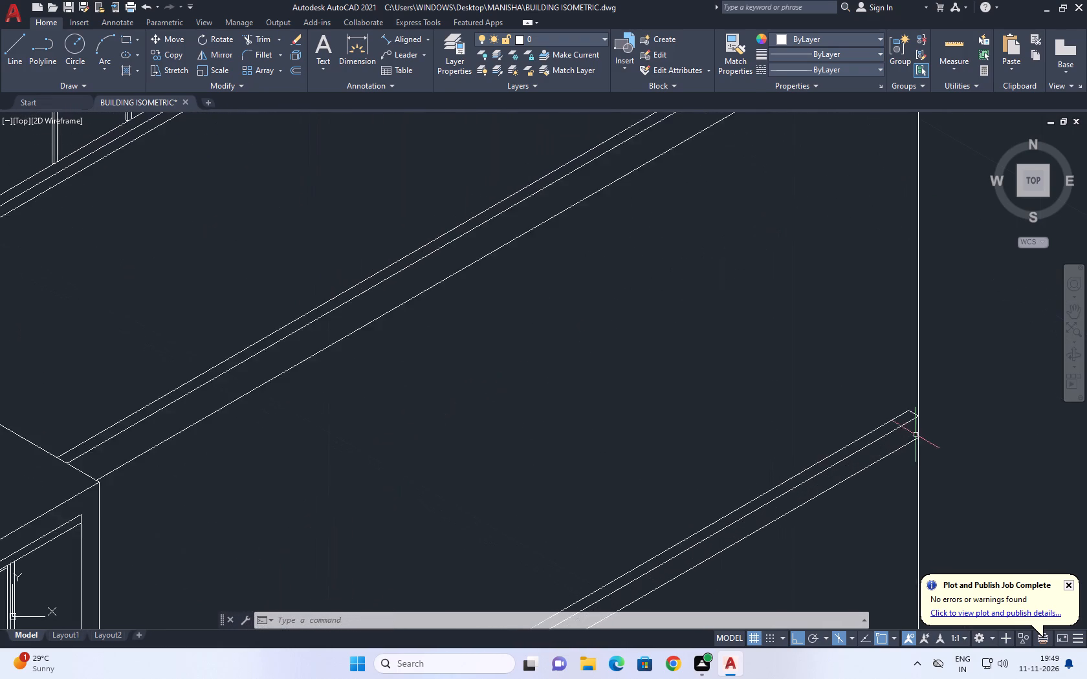
pyautogui.scroll(2, 916, 435)
pyautogui.click(911, 400)
pyautogui.moveTo(958, 407); pyautogui.dragTo(860, 393, button='middle')
pyautogui.scroll(1, 873, 398)
pyautogui.press('m')
pyautogui.press('space')
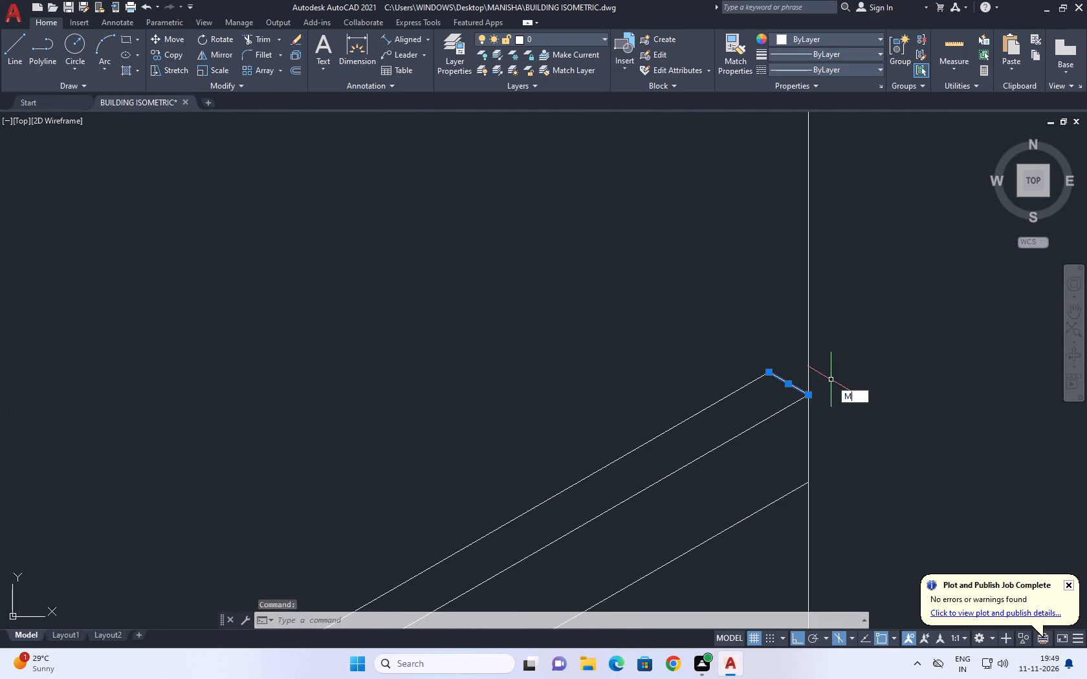
pyautogui.moveTo(831, 380); pyautogui.dragTo(837, 380)
pyautogui.press('F5')
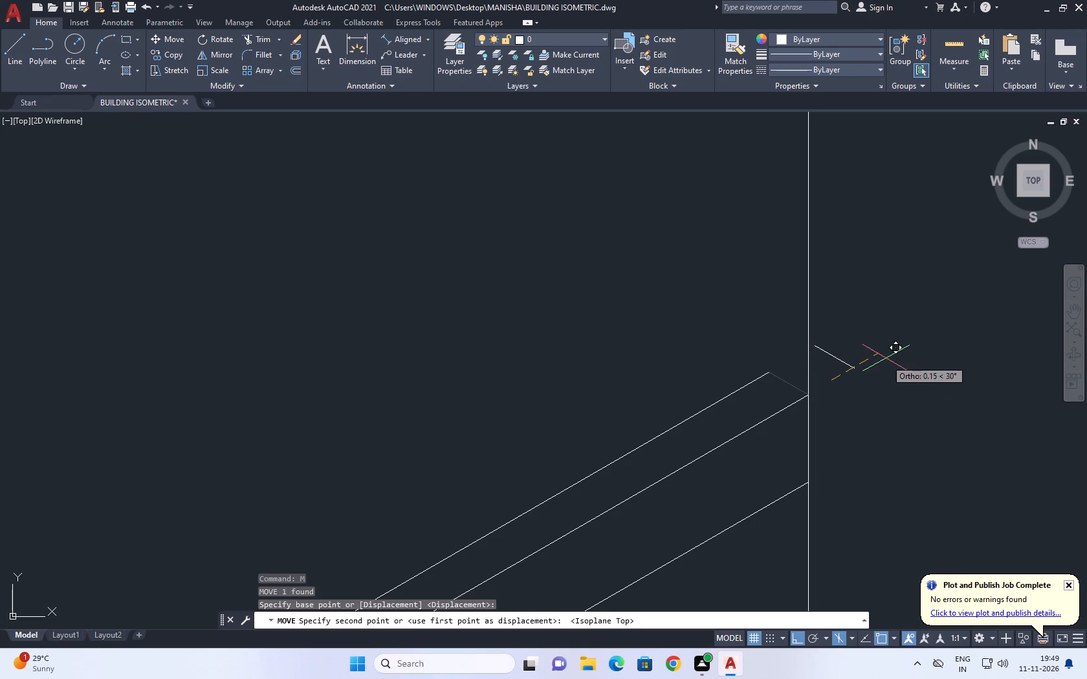
pyautogui.click(886, 361)
pyautogui.press('space')
pyautogui.scroll(-3, 884, 349)
pyautogui.moveTo(881, 250); pyautogui.dragTo(864, 405, button='middle')
pyautogui.scroll(-3, 838, 292)
pyautogui.press('space')
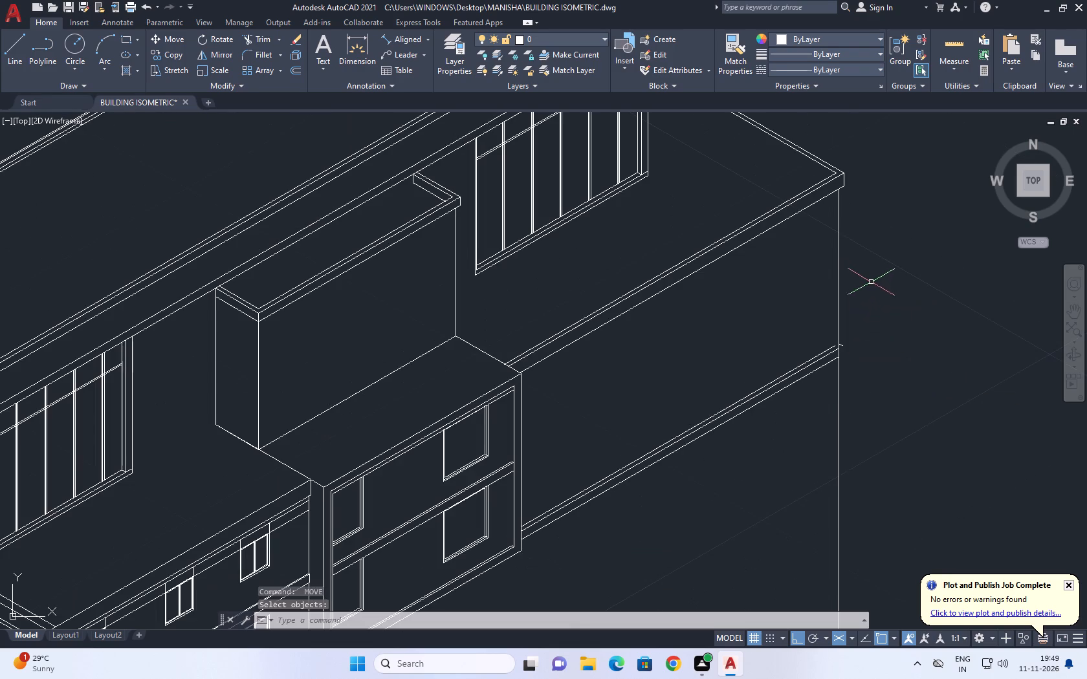
# Draw a vertical helper line down from the roof block fascia's outer lower corner, past the side wall's ledge.
pyautogui.moveTo(883, 288); pyautogui.dragTo(837, 286, button='middle')
pyautogui.press('l')
pyautogui.press('space')
pyautogui.scroll(2, 794, 174)
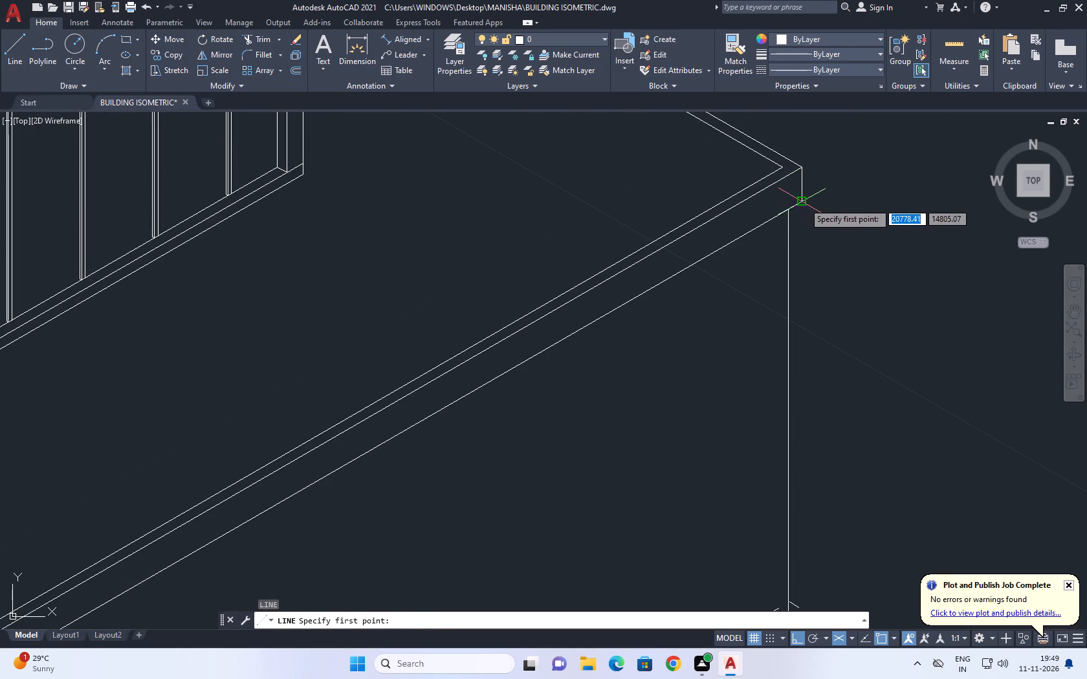
pyautogui.click(804, 202)
pyautogui.scroll(-5, 815, 208)
pyautogui.moveTo(833, 372); pyautogui.dragTo(799, 297, button='middle')
pyautogui.press('F5')
pyautogui.scroll(2, 795, 280)
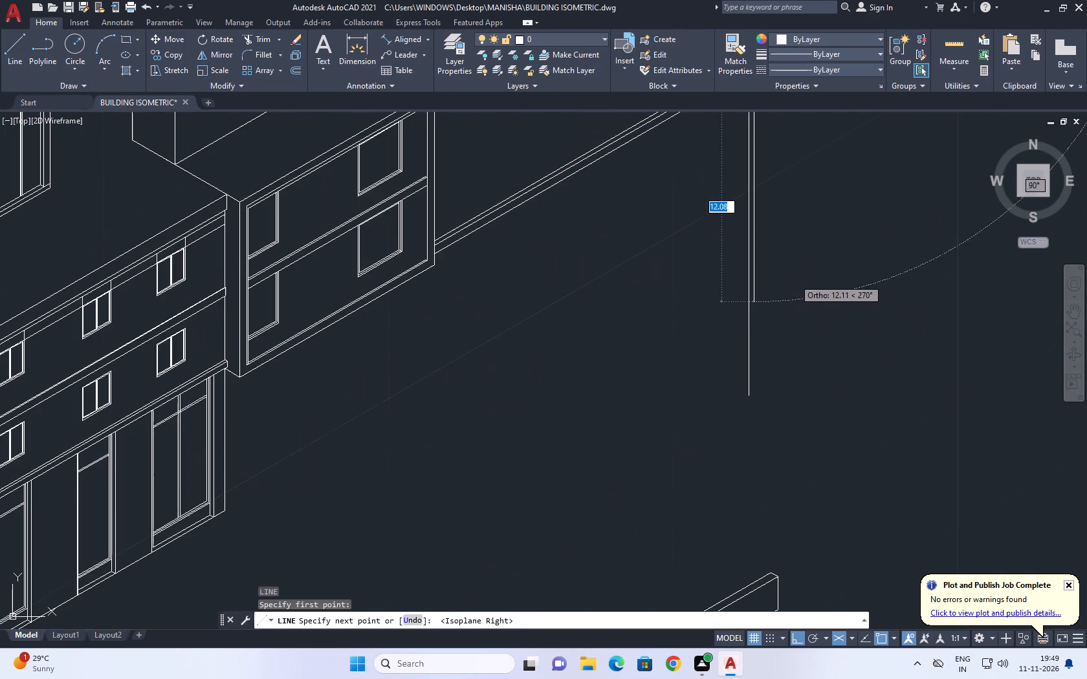
pyautogui.moveTo(800, 339); pyautogui.dragTo(803, 350)
pyautogui.press('space')
# Extend the ledge's front and lower lines to the vertical helper line, and its back line to the short end line.
pyautogui.scroll(-3, 781, 266)
pyautogui.moveTo(767, 206); pyautogui.dragTo(760, 279, button='middle')
pyautogui.scroll(5, 760, 279)
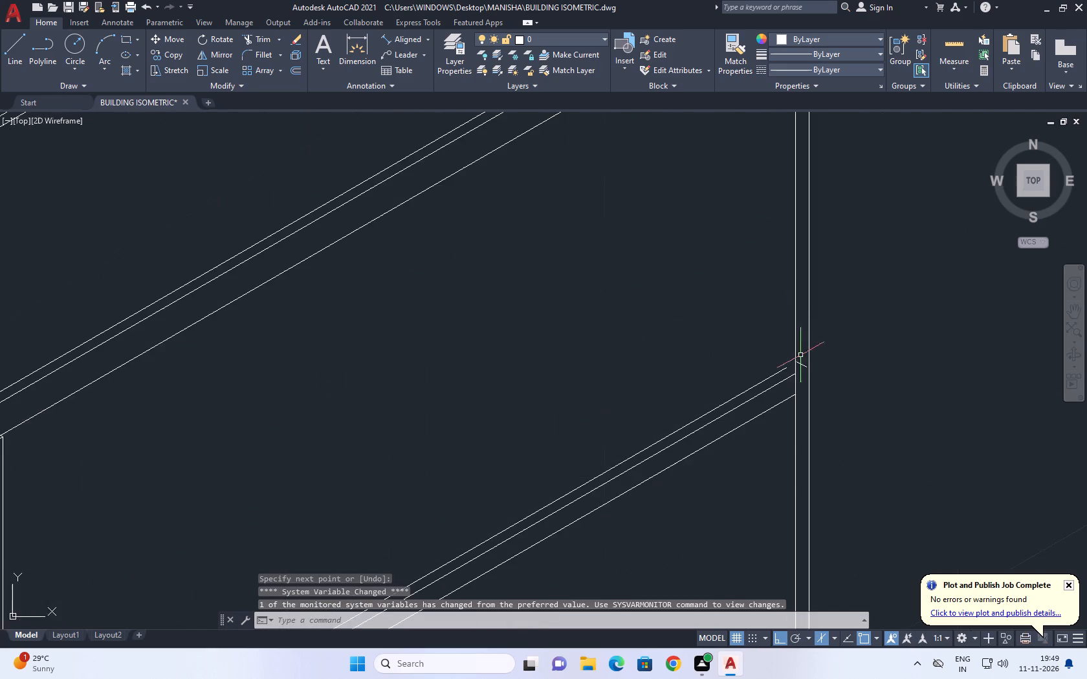
pyautogui.moveTo(804, 363); pyautogui.dragTo(817, 325, button='middle')
pyautogui.press('e')
pyautogui.press('x')
pyautogui.press('space')
pyautogui.moveTo(755, 305); pyautogui.dragTo(759, 317)
pyautogui.click(777, 412)
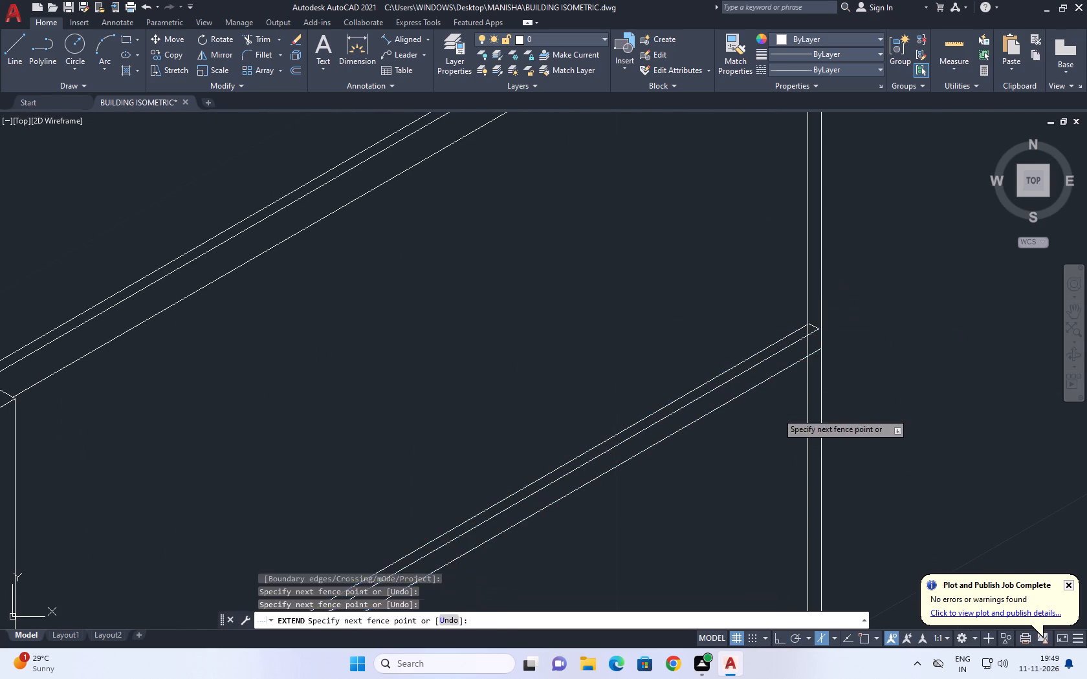
pyautogui.scroll(1, 807, 345)
pyautogui.press('Escape')
pyautogui.scroll(2, 799, 297)
pyautogui.press('space')
pyautogui.click(776, 332)
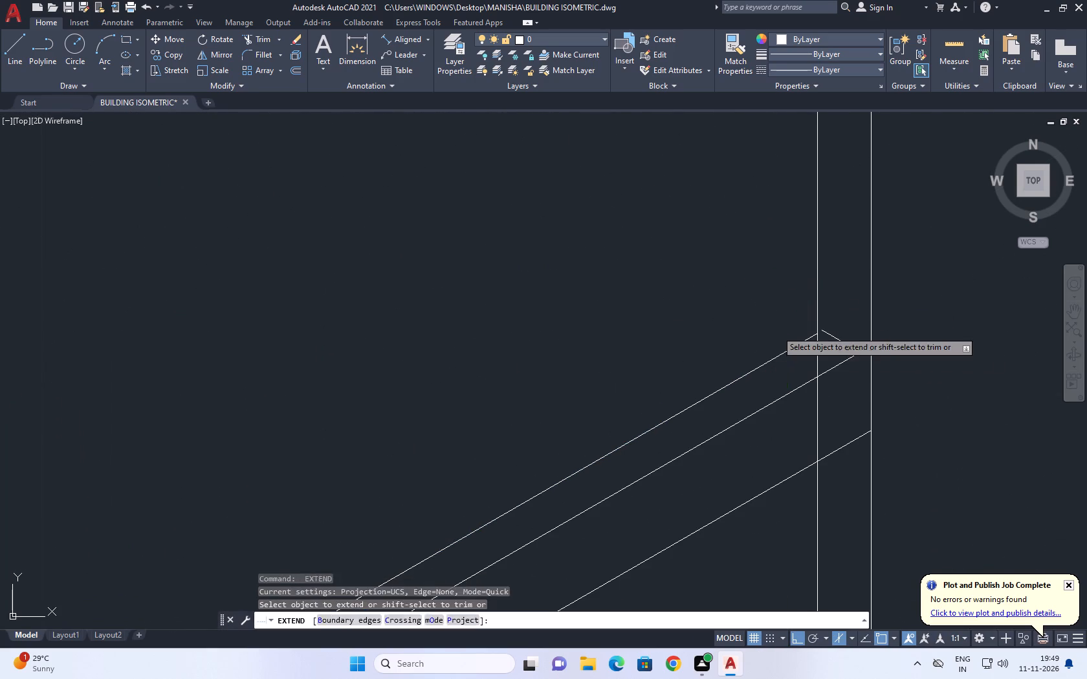
pyautogui.click(785, 493)
pyautogui.press('Escape')
# Move the ledge's short receding end line so its front end meets the front line's endpoint on the helper line.
pyautogui.scroll(1, 821, 334)
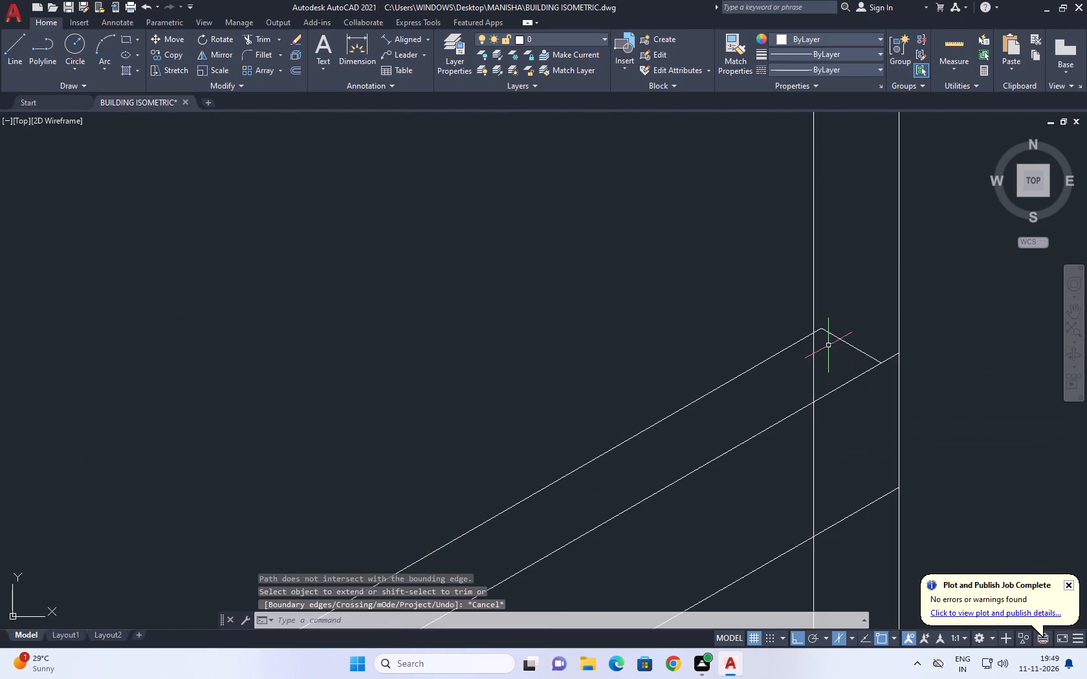
pyautogui.click(849, 345)
pyautogui.scroll(1, 925, 361)
pyautogui.moveTo(953, 366); pyautogui.dragTo(827, 351, button='middle')
pyautogui.write('M')
pyautogui.press('space')
pyautogui.scroll(1, 798, 358)
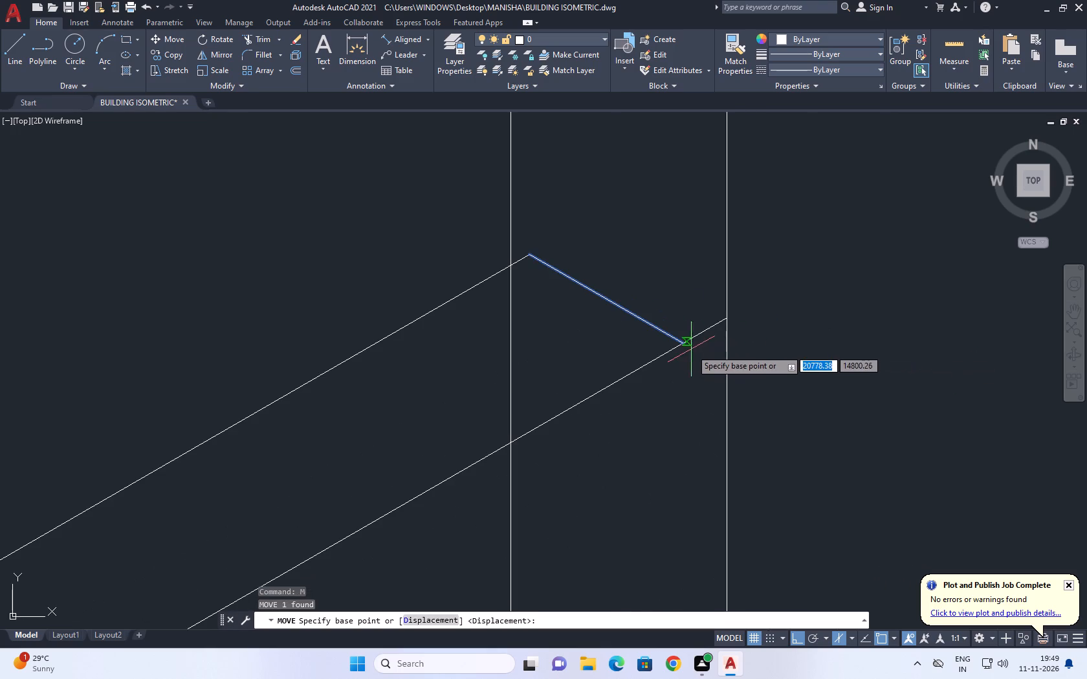
pyautogui.moveTo(683, 345); pyautogui.dragTo(690, 345)
pyautogui.click(730, 320)
pyautogui.scroll(-4, 767, 302)
pyautogui.moveTo(690, 352); pyautogui.dragTo(757, 299, button='middle')
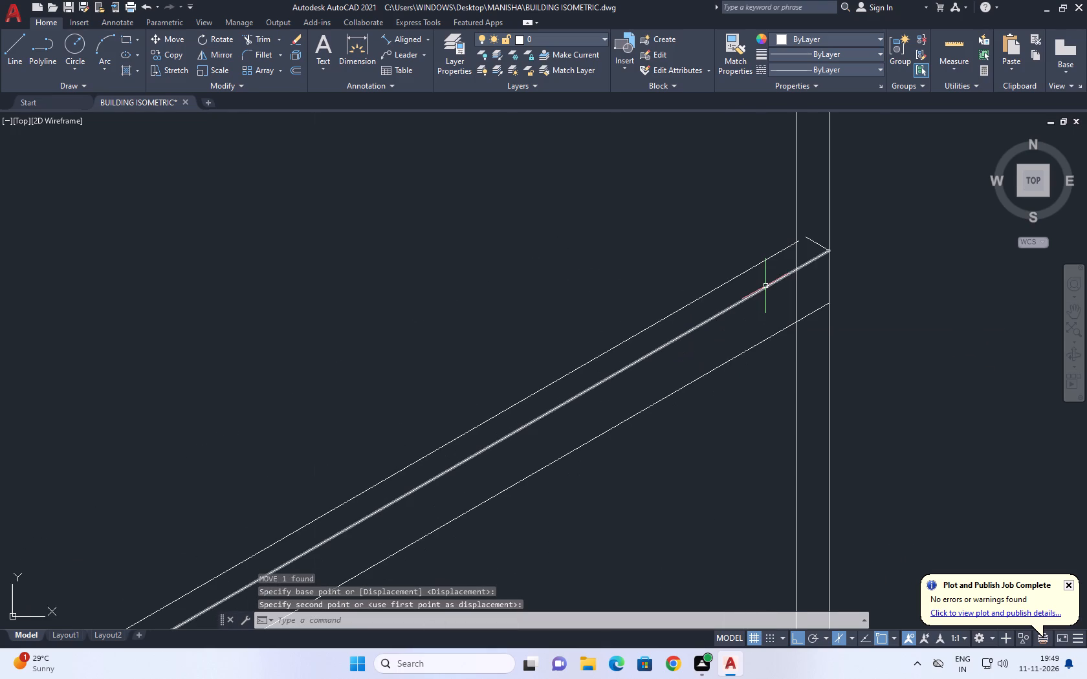
# Extend the ledge's back line to the short receding end line.
pyautogui.write('EX')
pyautogui.press('space')
pyautogui.click(754, 268)
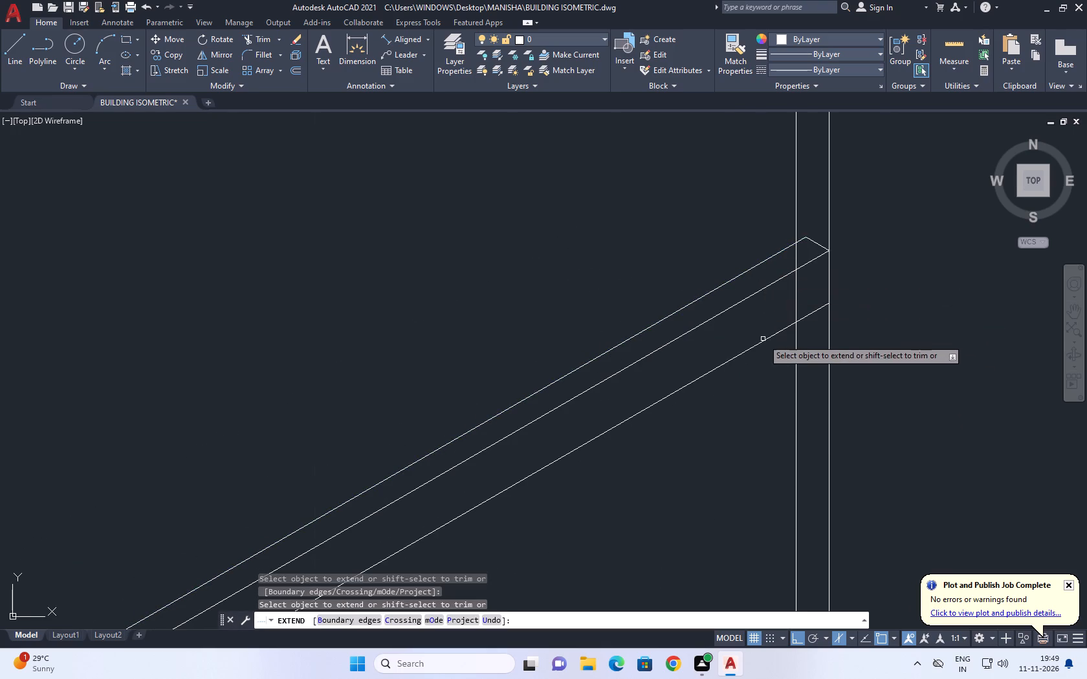
pyautogui.press('Escape')
# Erase the outer vertical helper line that runs down from the fascia corner.
pyautogui.scroll(1, 803, 265)
pyautogui.scroll(-3, 809, 318)
pyautogui.click(820, 361)
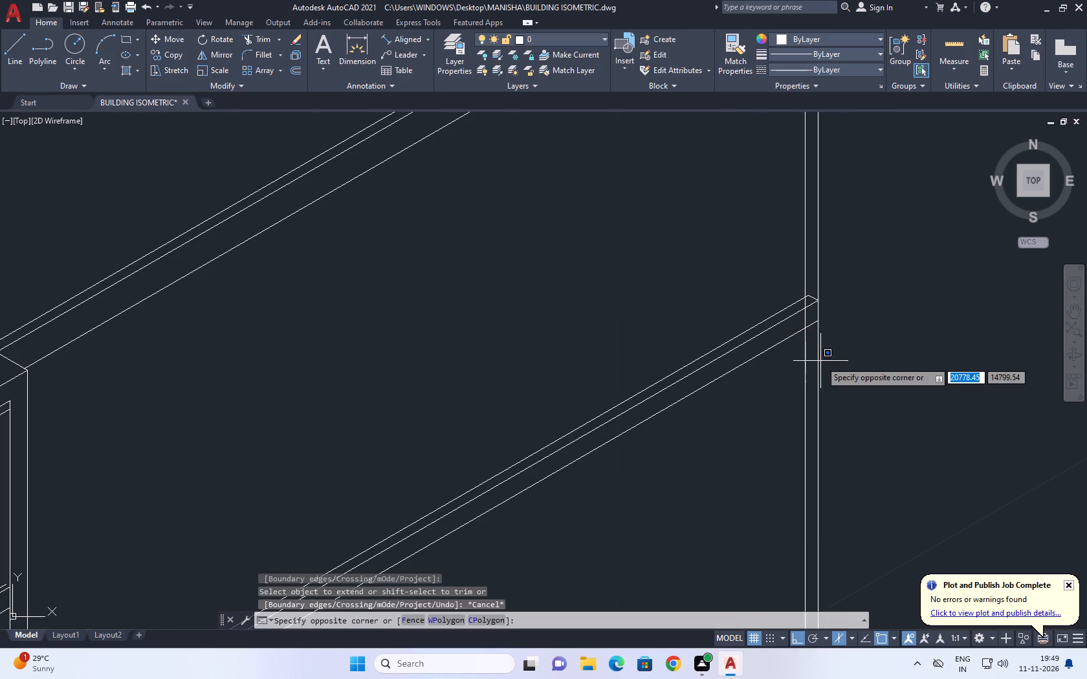
pyautogui.click(817, 350)
pyautogui.press('Delete')
# Draw a short vertical line closing the ledge's far end, from the front upper line to the lower line.
pyautogui.scroll(-3, 815, 343)
pyautogui.scroll(1, 829, 336)
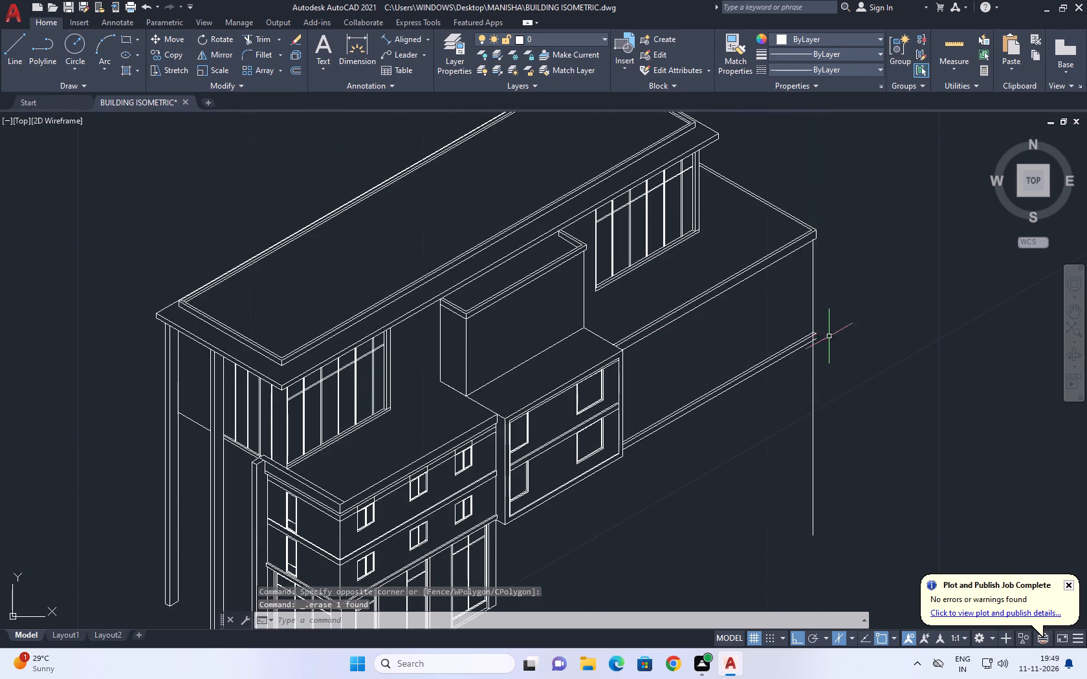
pyautogui.scroll(1, 829, 336)
pyautogui.press('l')
pyautogui.press('space')
pyautogui.scroll(3, 793, 331)
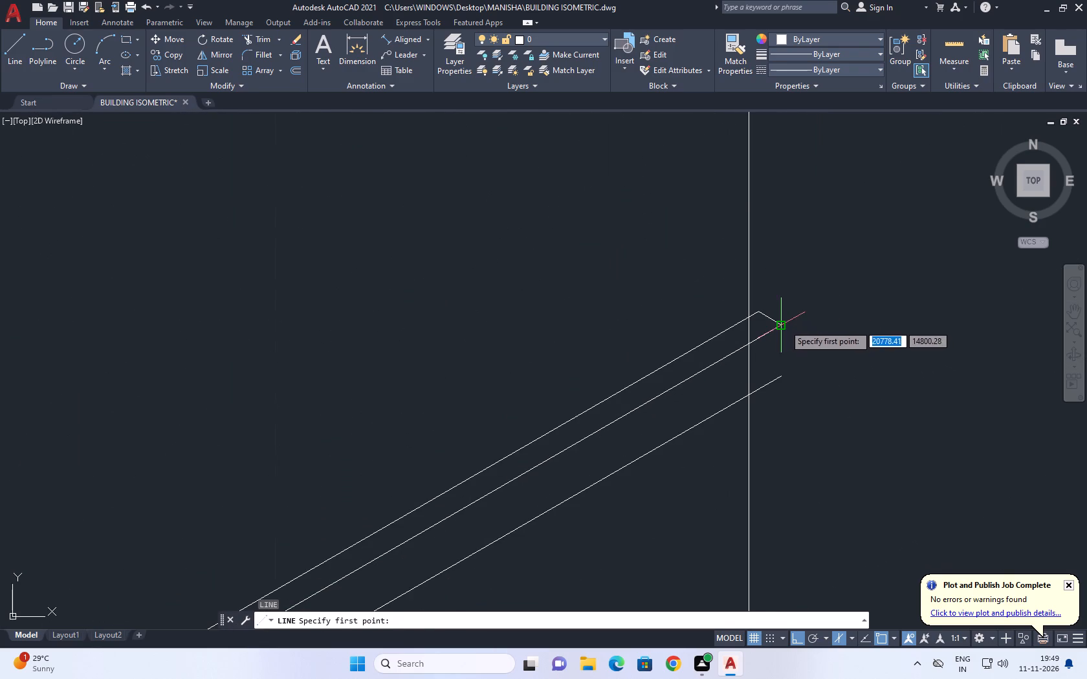
pyautogui.click(784, 325)
pyautogui.click(782, 378)
pyautogui.press('space')
pyautogui.scroll(-3, 784, 266)
# Trim the long vertical wall line where it crosses the ledge band.
pyautogui.press('t')
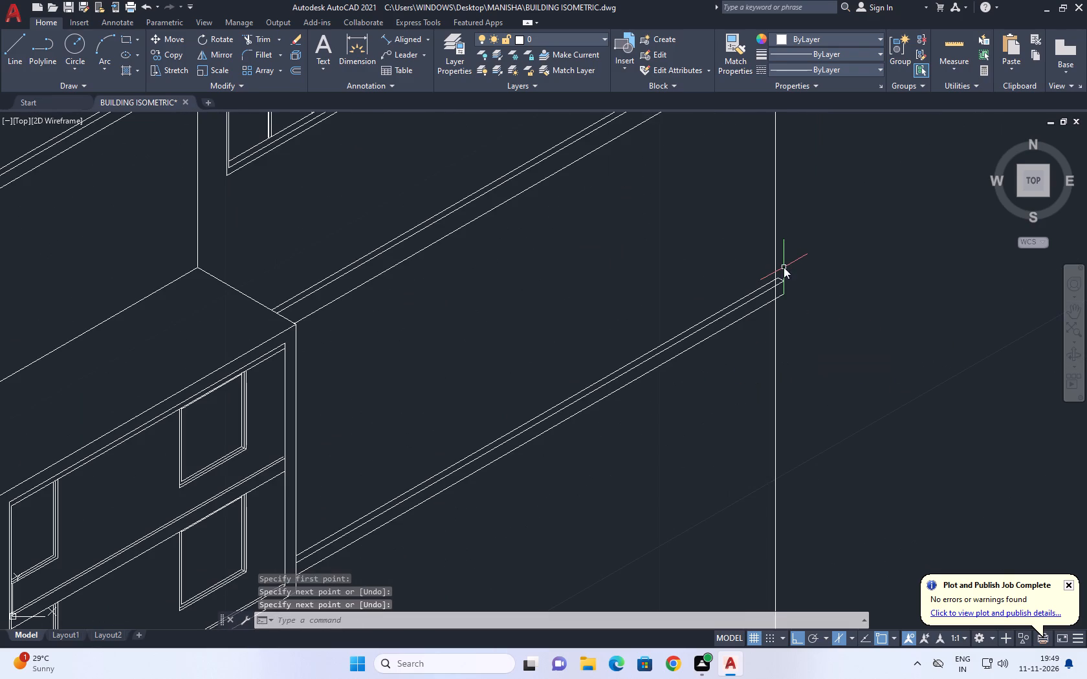
pyautogui.press('r')
pyautogui.press('space')
pyautogui.scroll(2, 780, 282)
pyautogui.click(771, 283)
pyautogui.click(763, 286)
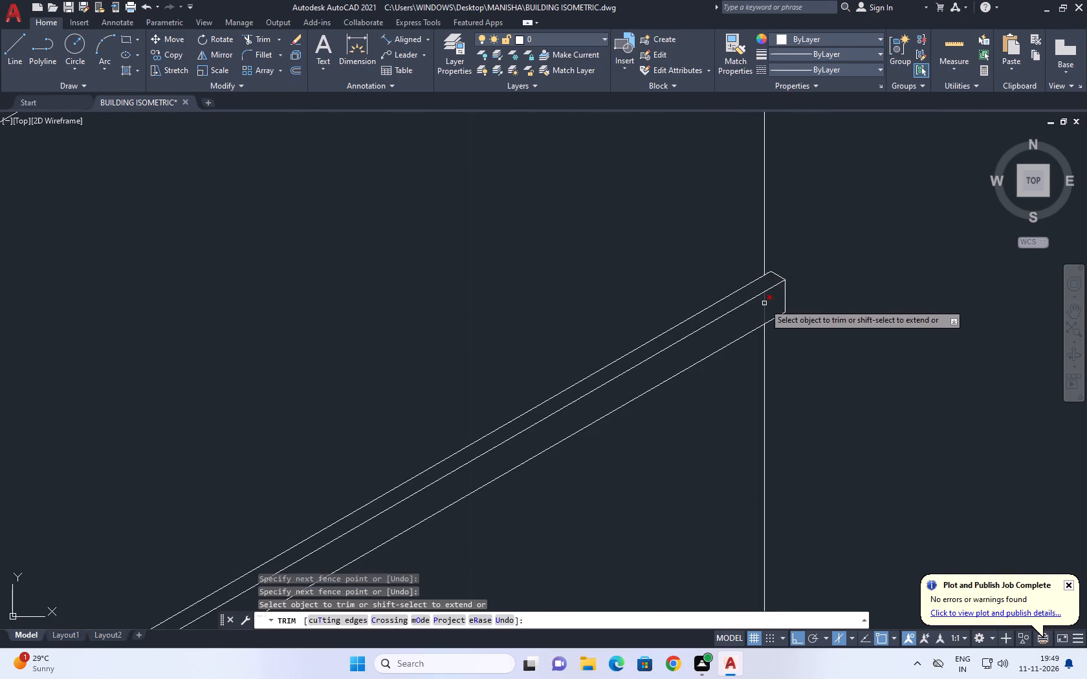
pyautogui.click(765, 307)
pyautogui.scroll(-4, 772, 294)
pyautogui.press('space')
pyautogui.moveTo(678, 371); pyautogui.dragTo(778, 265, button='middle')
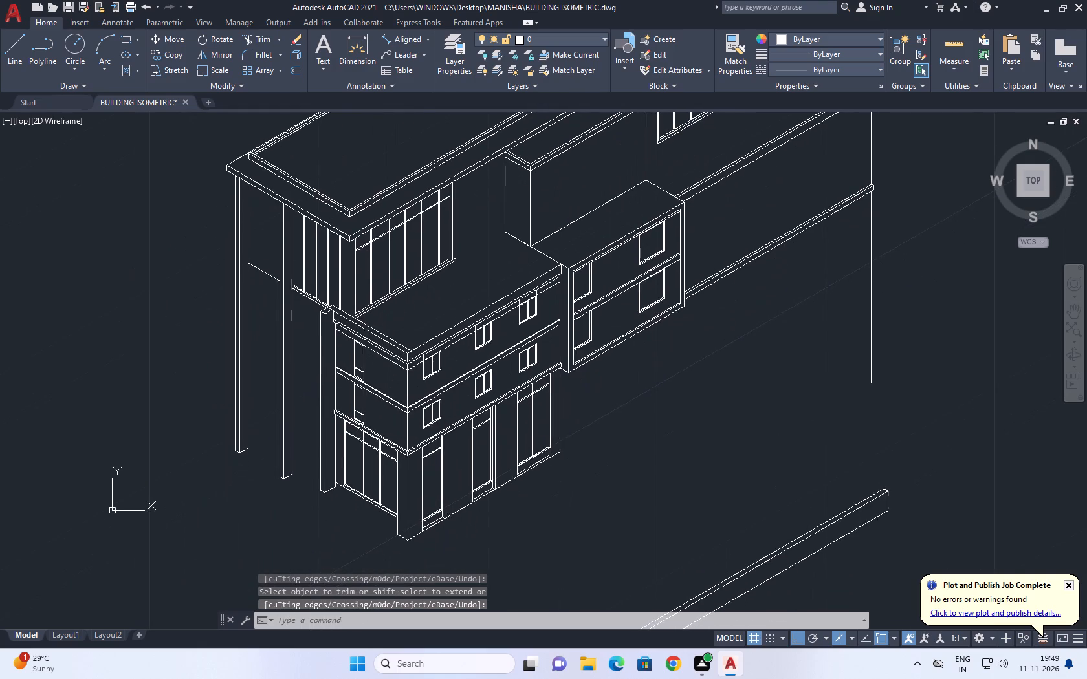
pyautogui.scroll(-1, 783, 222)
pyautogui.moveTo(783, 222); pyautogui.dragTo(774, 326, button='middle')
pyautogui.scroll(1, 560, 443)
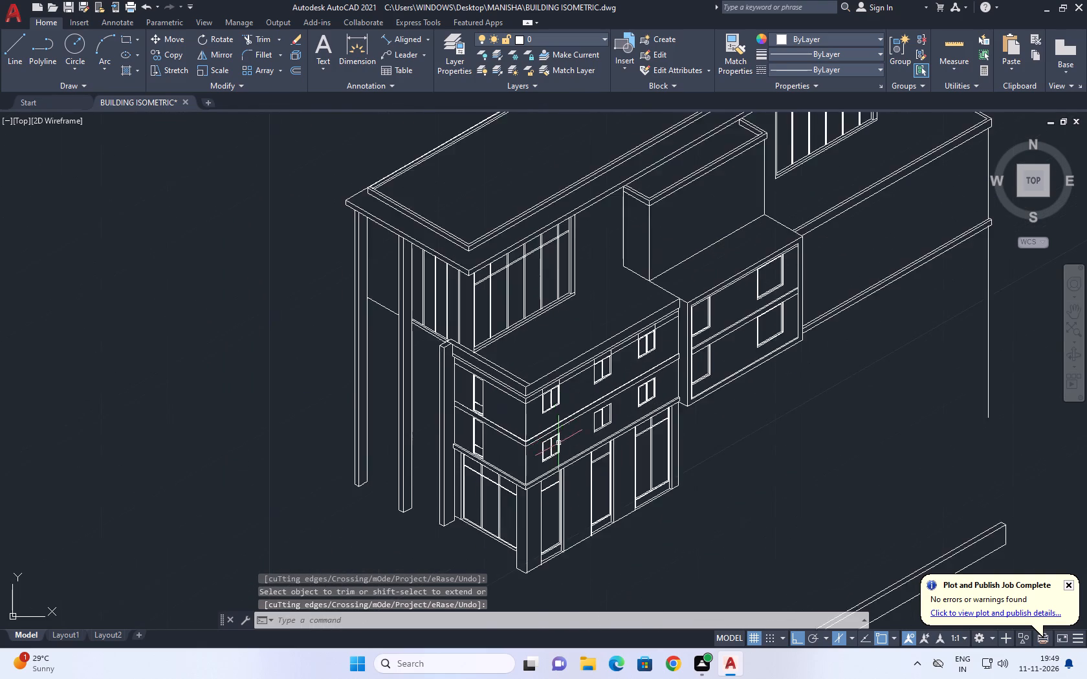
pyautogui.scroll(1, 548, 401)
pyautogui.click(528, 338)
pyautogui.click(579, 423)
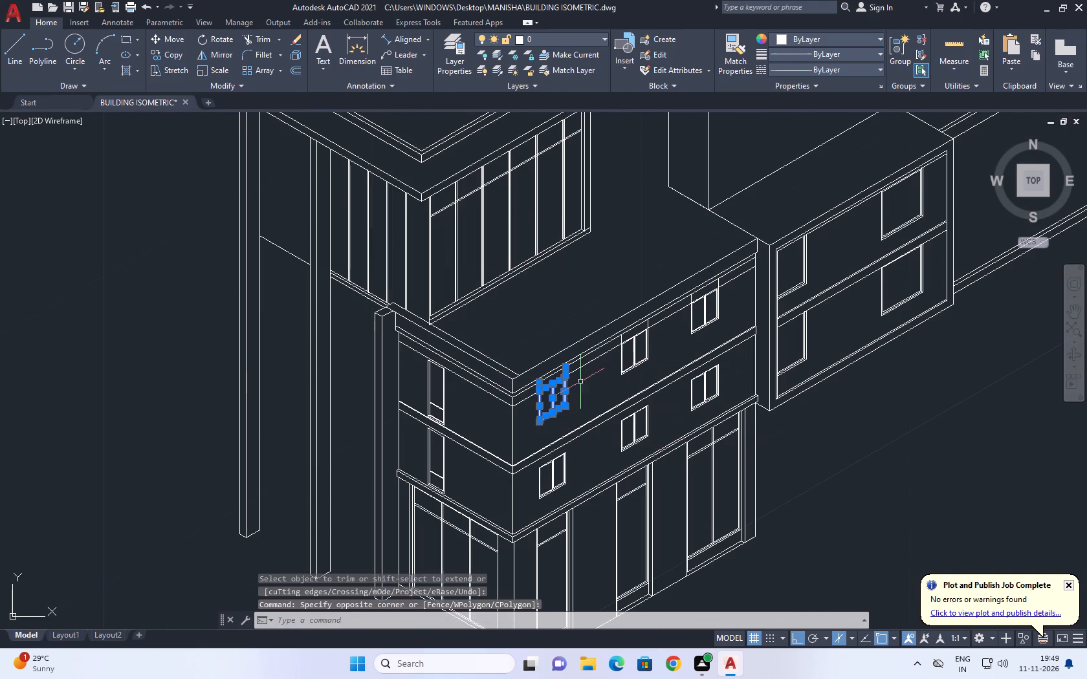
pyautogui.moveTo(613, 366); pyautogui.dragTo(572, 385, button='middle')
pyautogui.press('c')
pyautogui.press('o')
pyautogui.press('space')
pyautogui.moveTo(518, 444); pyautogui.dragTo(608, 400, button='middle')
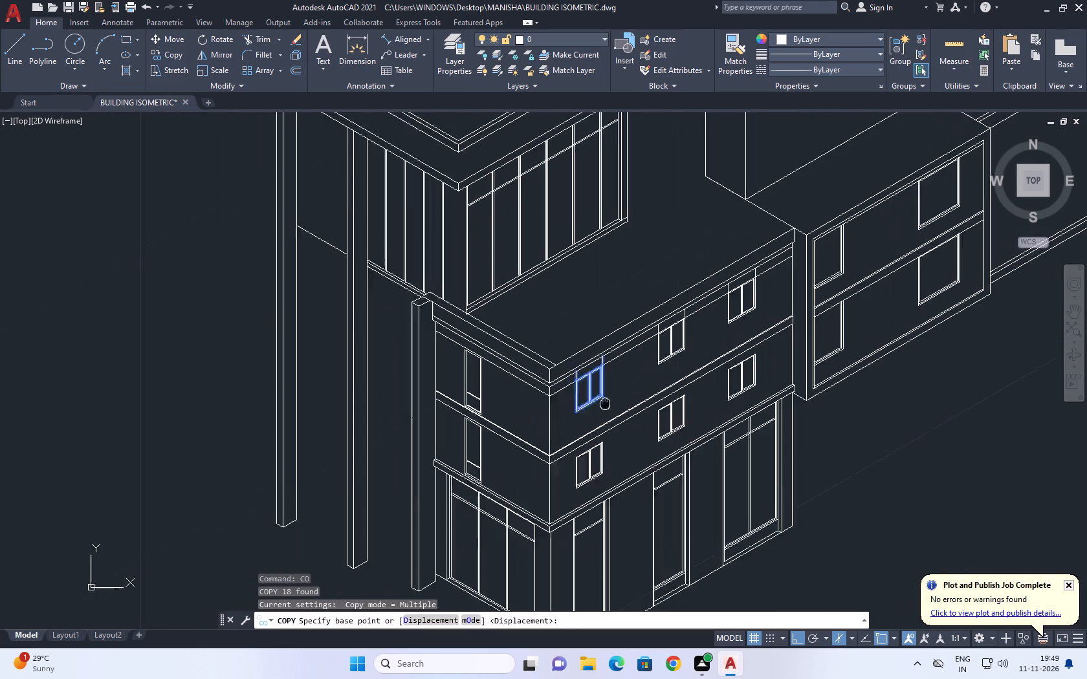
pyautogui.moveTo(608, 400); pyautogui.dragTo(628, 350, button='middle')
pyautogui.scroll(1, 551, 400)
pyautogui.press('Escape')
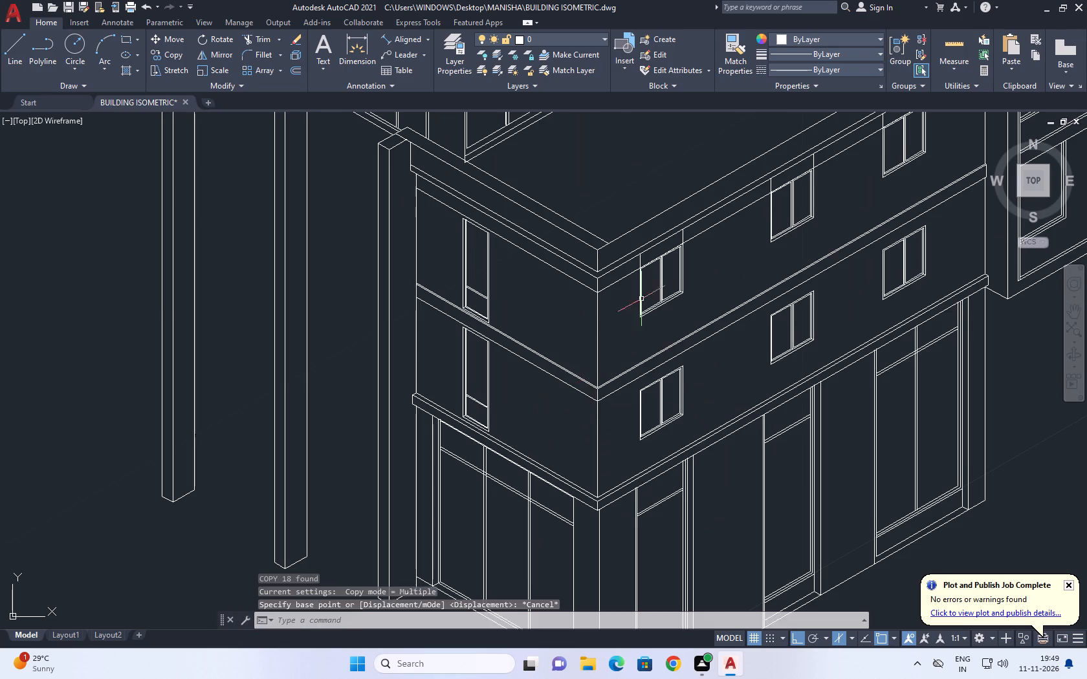
# Copy the front block's three upper-row windows along the isometric axis onto the roof block's side wall, between fascia and ledge.
pyautogui.moveTo(737, 236); pyautogui.dragTo(659, 339, button='middle')
pyautogui.click(551, 275)
pyautogui.moveTo(617, 440); pyautogui.dragTo(623, 439)
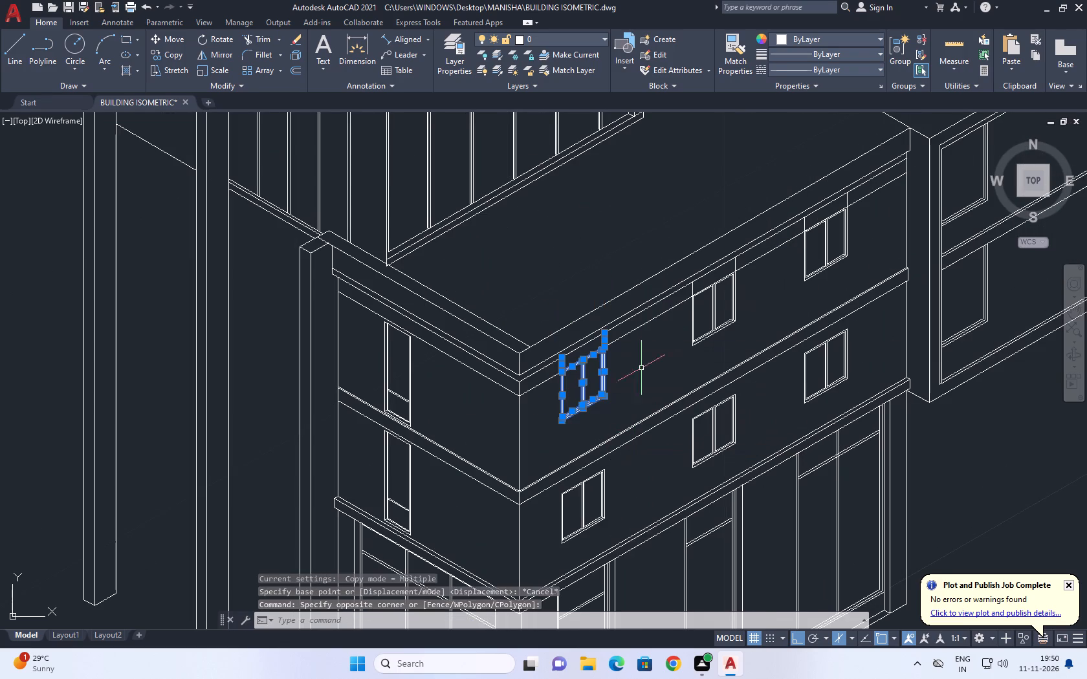
pyautogui.click(670, 211)
pyautogui.click(764, 378)
pyautogui.moveTo(775, 294); pyautogui.dragTo(692, 343, button='middle')
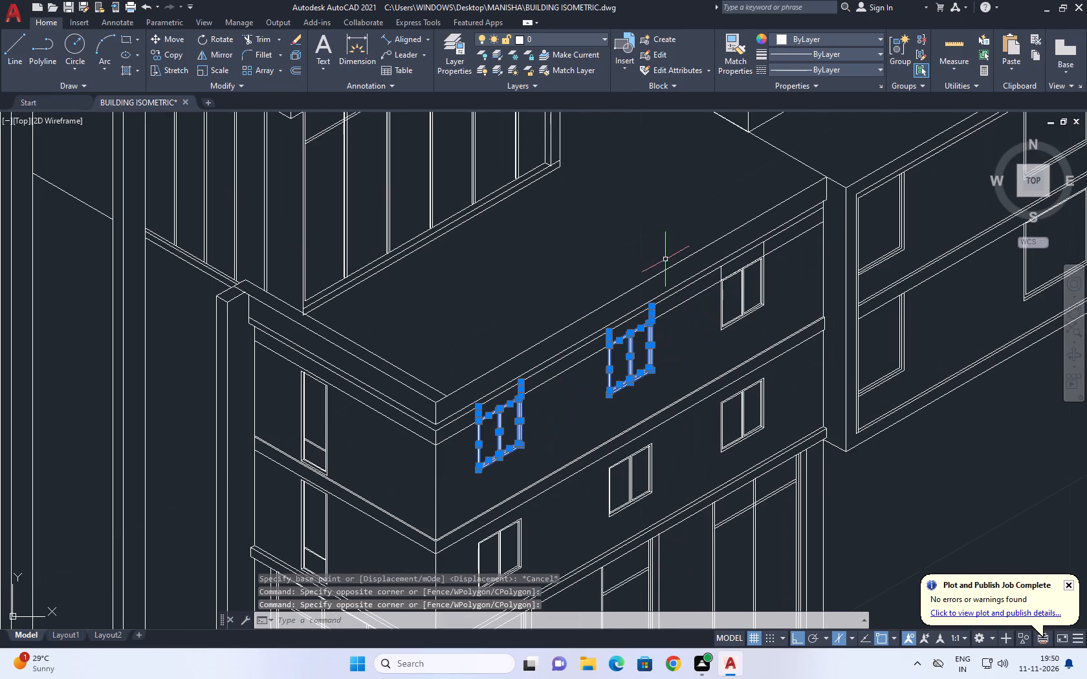
pyautogui.click(693, 197)
pyautogui.click(785, 347)
pyautogui.moveTo(645, 327); pyautogui.dragTo(713, 268, button='middle')
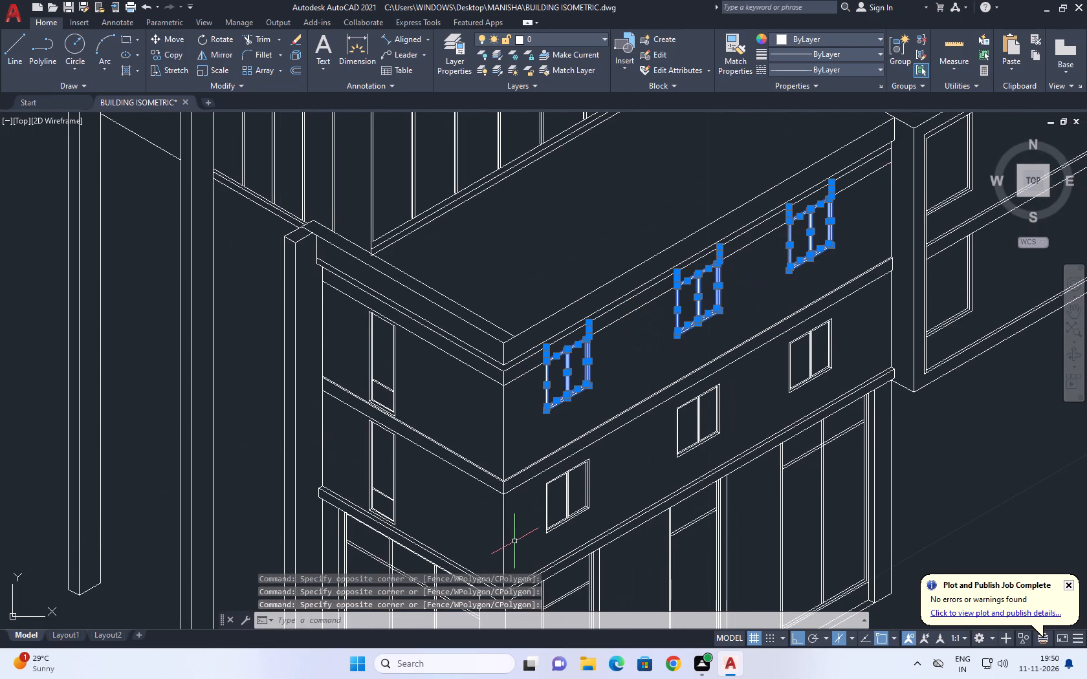
pyautogui.press('c')
pyautogui.press('o')
pyautogui.press('space')
pyautogui.scroll(4, 502, 486)
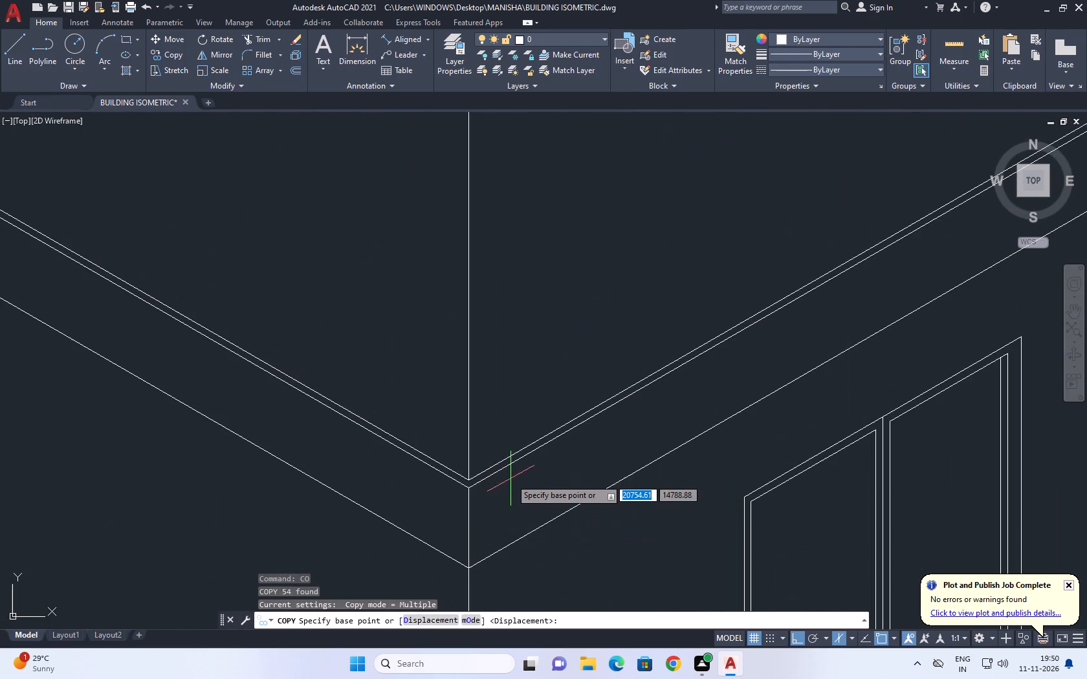
pyautogui.click(470, 475)
pyautogui.scroll(-5, 498, 462)
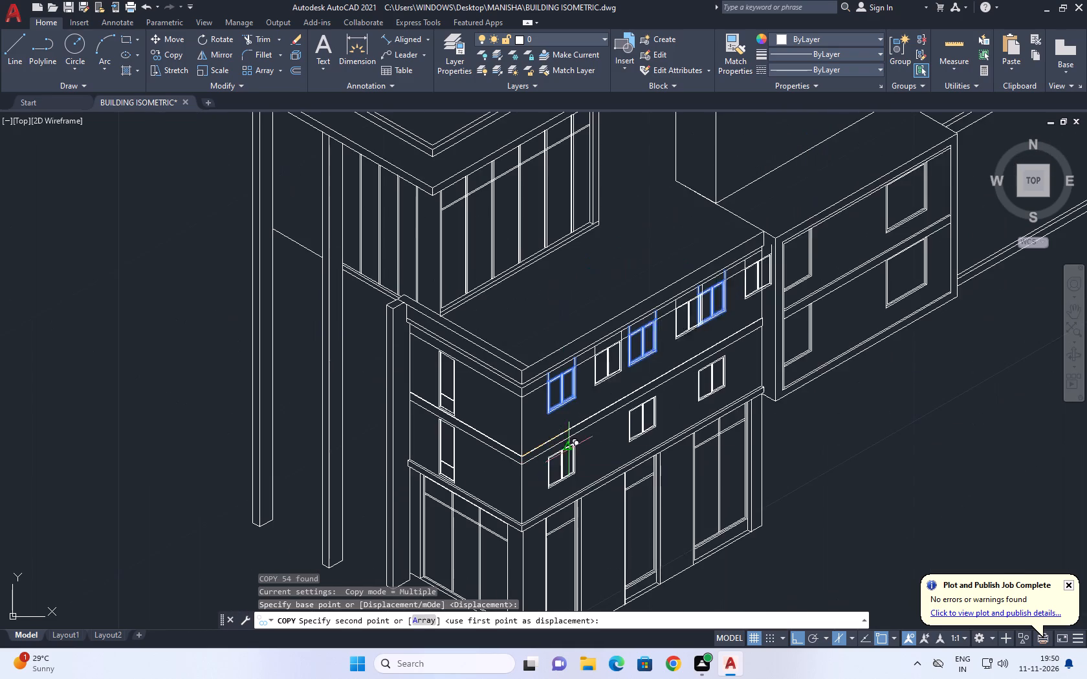
pyautogui.moveTo(825, 328); pyautogui.dragTo(491, 491, button='middle')
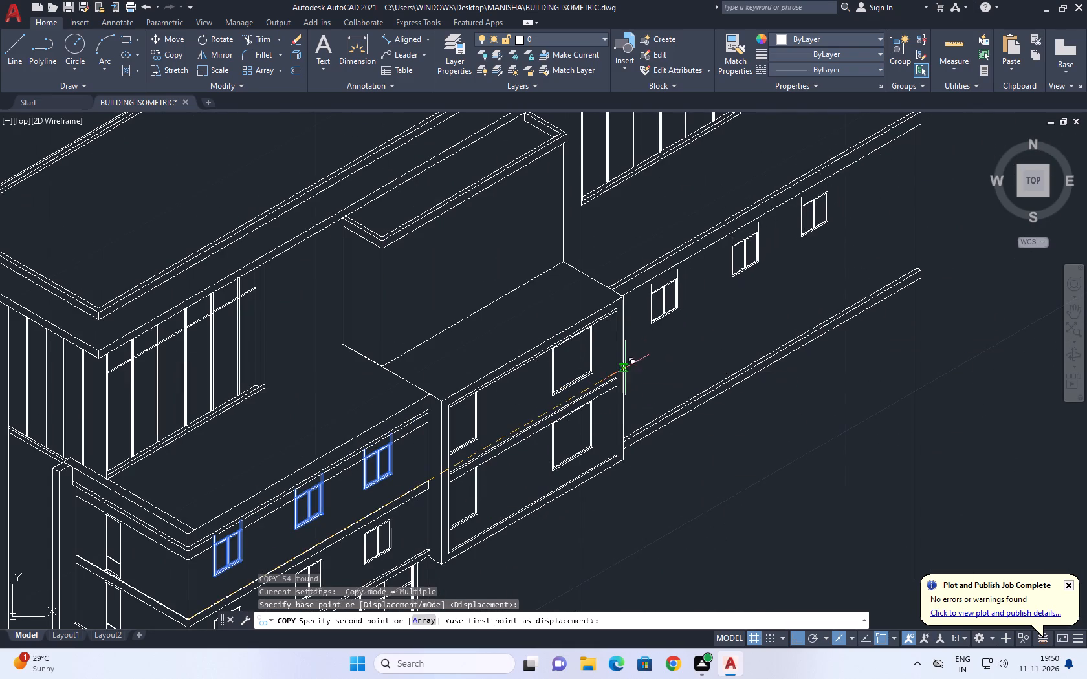
pyautogui.scroll(1, 626, 378)
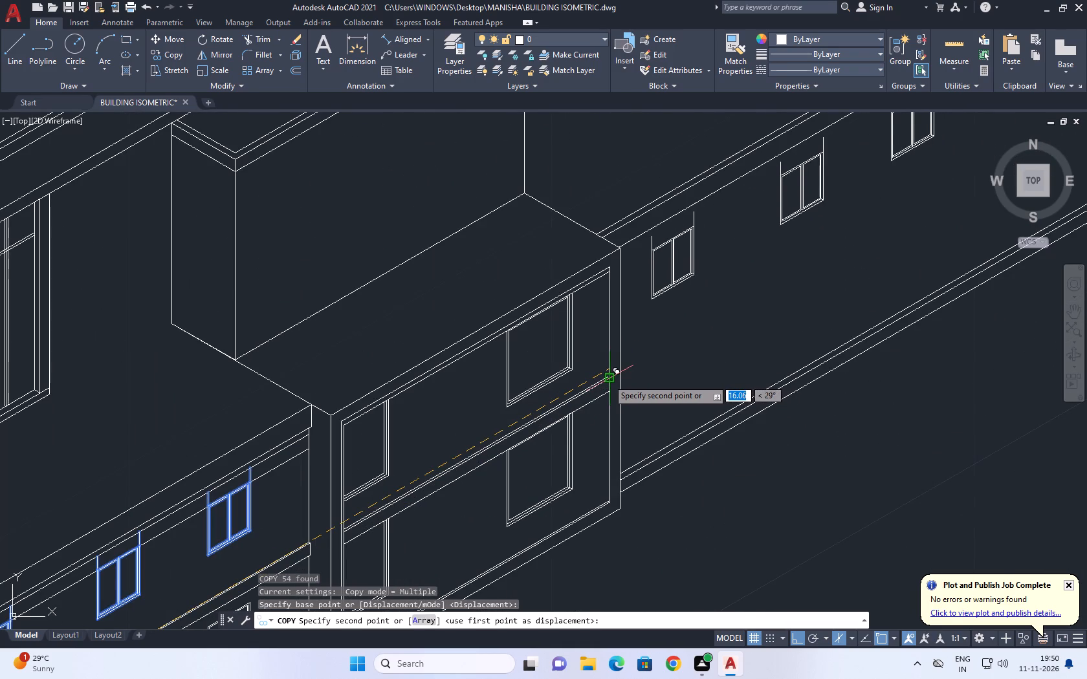
pyautogui.scroll(3, 605, 379)
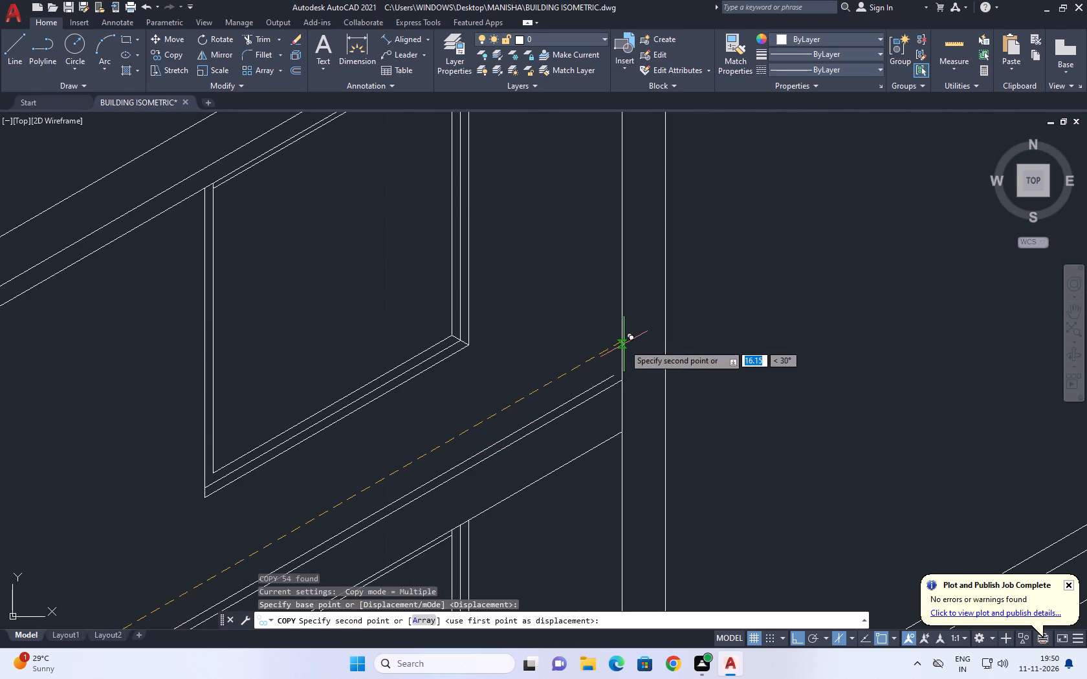
pyautogui.scroll(-4, 624, 344)
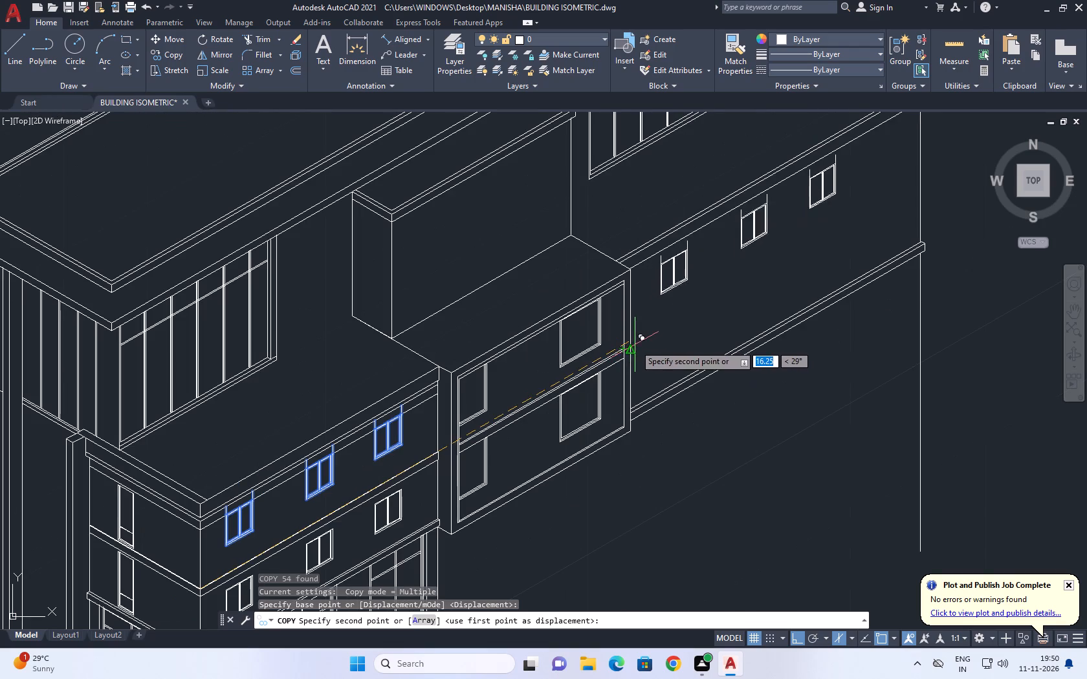
pyautogui.click(650, 338)
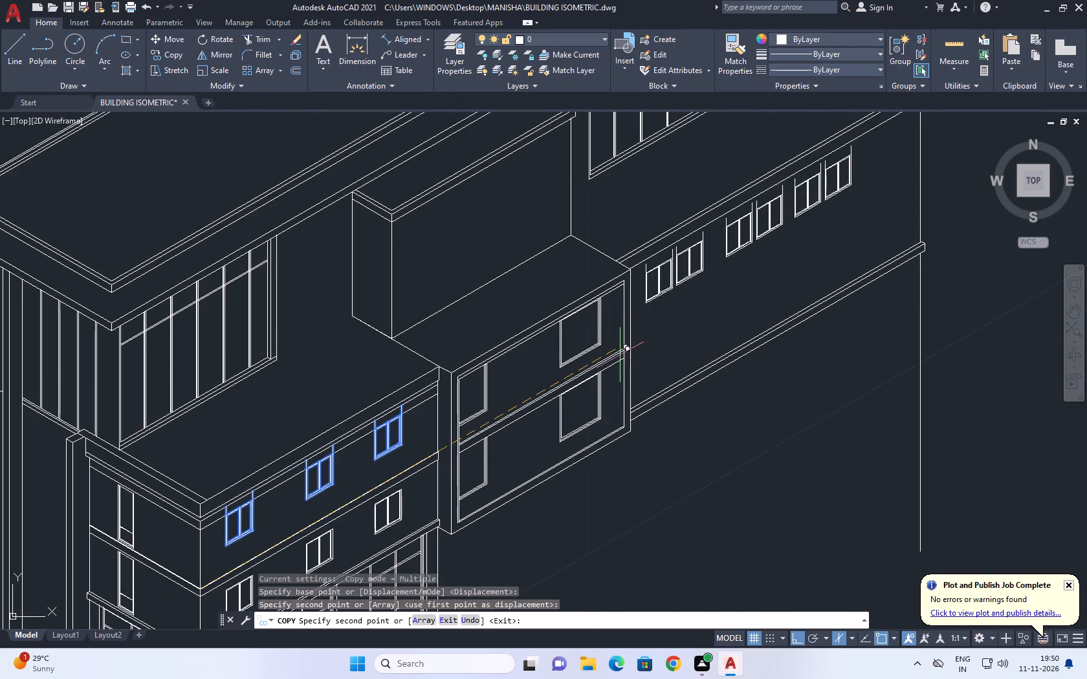
pyautogui.press('Escape')
# Move the two parallel receding lines at the roof block's far edge straight down a short distance.
pyautogui.scroll(-2, 577, 366)
pyautogui.scroll(2, 643, 313)
pyautogui.moveTo(584, 383); pyautogui.dragTo(619, 378, button='middle')
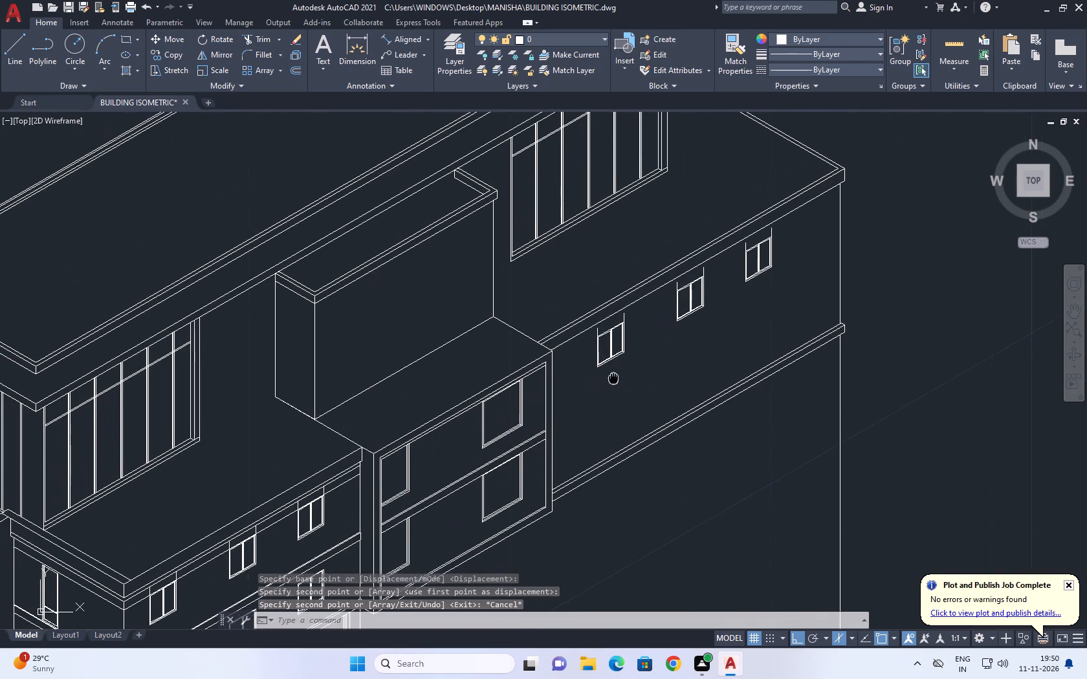
pyautogui.moveTo(619, 378); pyautogui.dragTo(637, 378, button='middle')
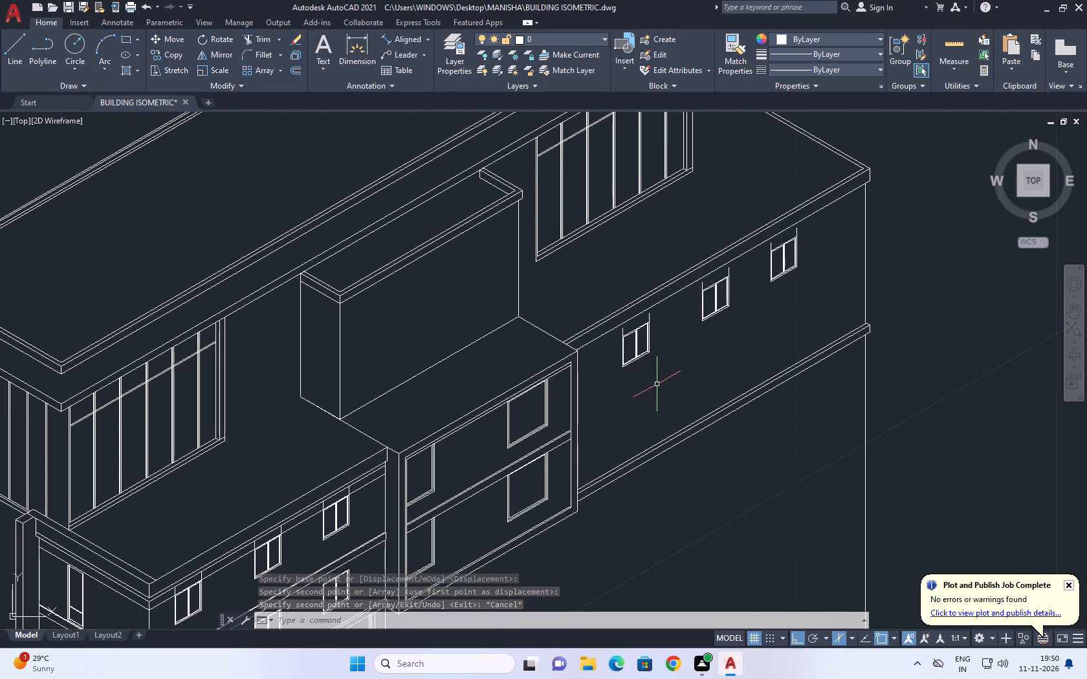
pyautogui.scroll(-2, 657, 384)
pyautogui.moveTo(676, 429); pyautogui.dragTo(689, 447, button='middle')
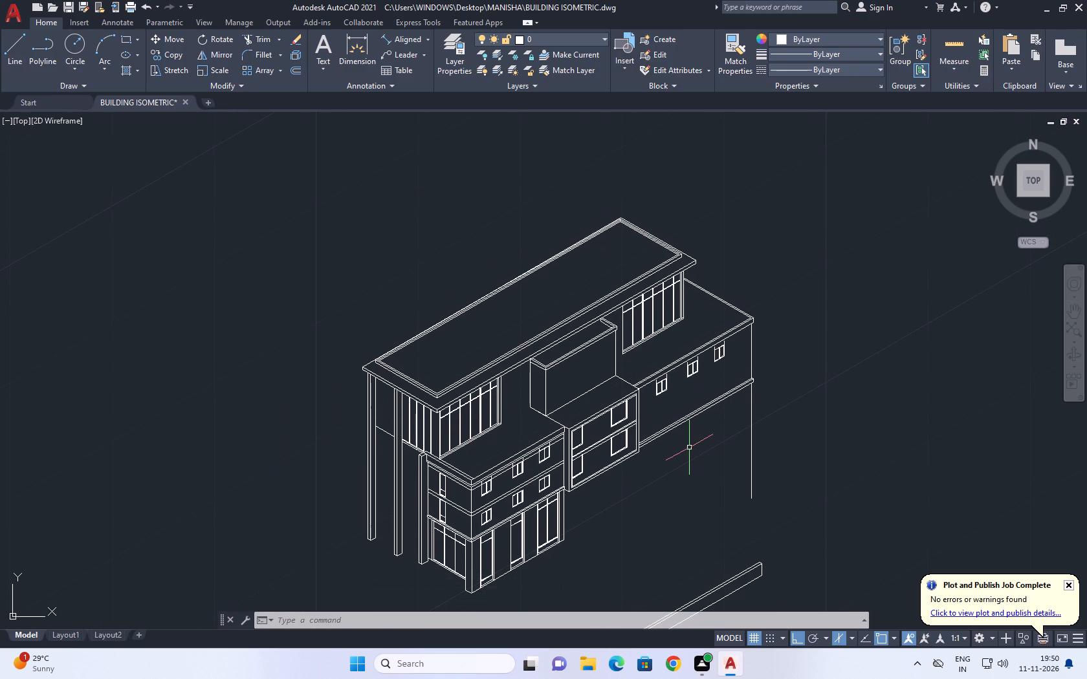
pyautogui.scroll(2, 741, 300)
pyautogui.click(732, 303)
pyautogui.click(675, 347)
pyautogui.moveTo(647, 332); pyautogui.dragTo(668, 360, button='middle')
pyautogui.write('M')
pyautogui.press('space')
pyautogui.scroll(2, 668, 360)
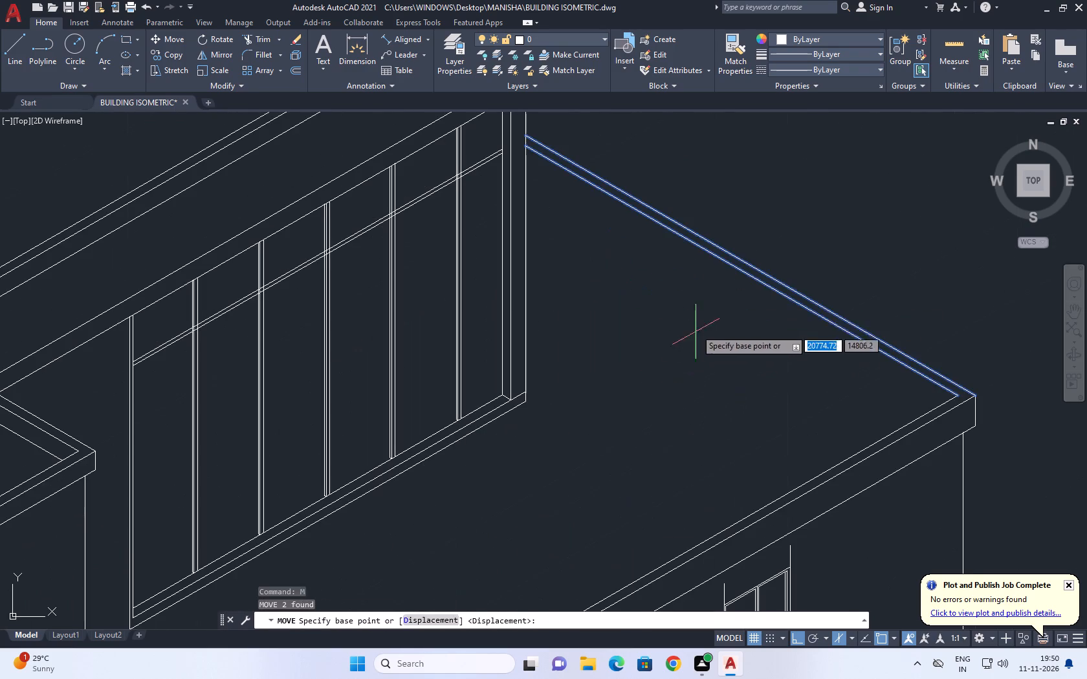
pyautogui.click(689, 302)
pyautogui.click(693, 369)
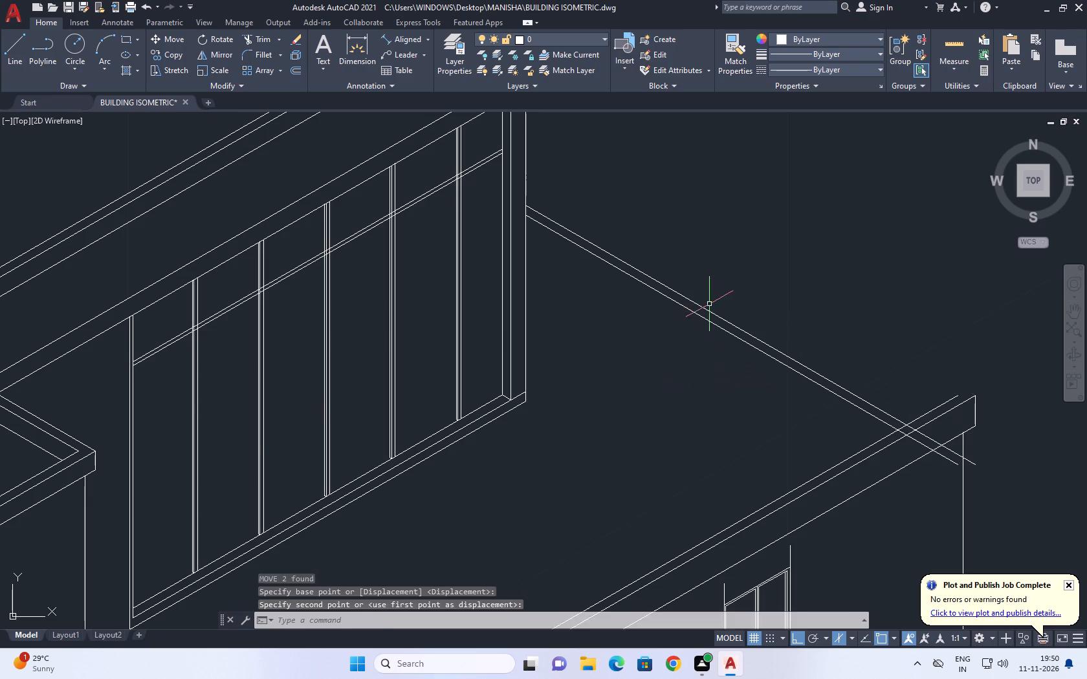
pyautogui.scroll(-2, 710, 301)
pyautogui.moveTo(758, 458); pyautogui.dragTo(750, 376, button='middle')
pyautogui.scroll(1, 745, 353)
pyautogui.moveTo(800, 349); pyautogui.dragTo(758, 278, button='middle')
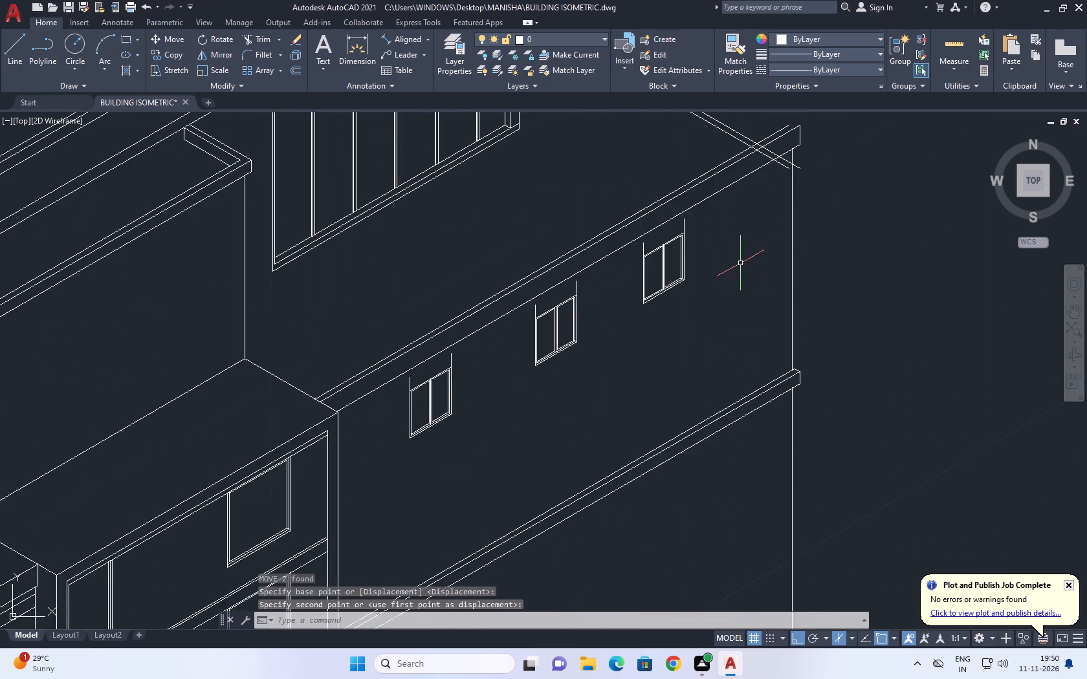
# Move the roof block's far corner verticals, with the fascia and ledge end lines, back along the isometric axis to the receding outer roof edge.
pyautogui.scroll(-1, 739, 263)
pyautogui.moveTo(770, 287); pyautogui.dragTo(758, 333, button='middle')
pyautogui.scroll(1, 737, 194)
pyautogui.click(743, 184)
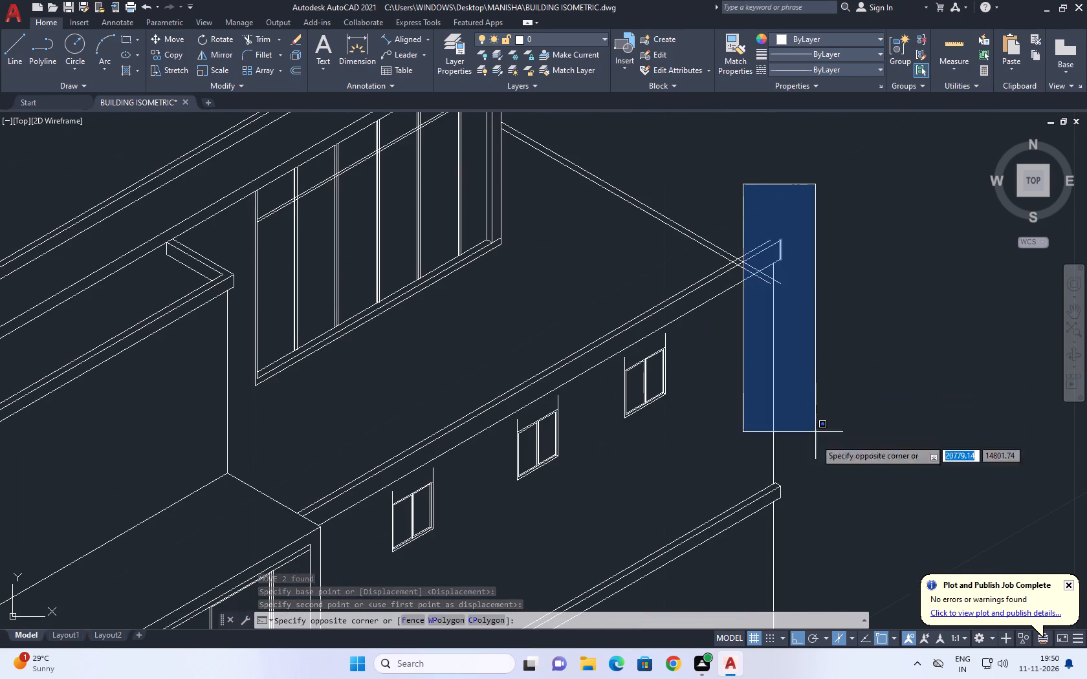
pyautogui.moveTo(819, 504); pyautogui.dragTo(811, 316, button='middle')
pyautogui.scroll(-1, 807, 330)
pyautogui.moveTo(825, 421); pyautogui.dragTo(822, 306, button='middle')
pyautogui.moveTo(846, 497); pyautogui.dragTo(839, 531)
pyautogui.scroll(-1, 792, 379)
pyautogui.moveTo(763, 239); pyautogui.dragTo(784, 304, button='middle')
pyautogui.scroll(3, 812, 214)
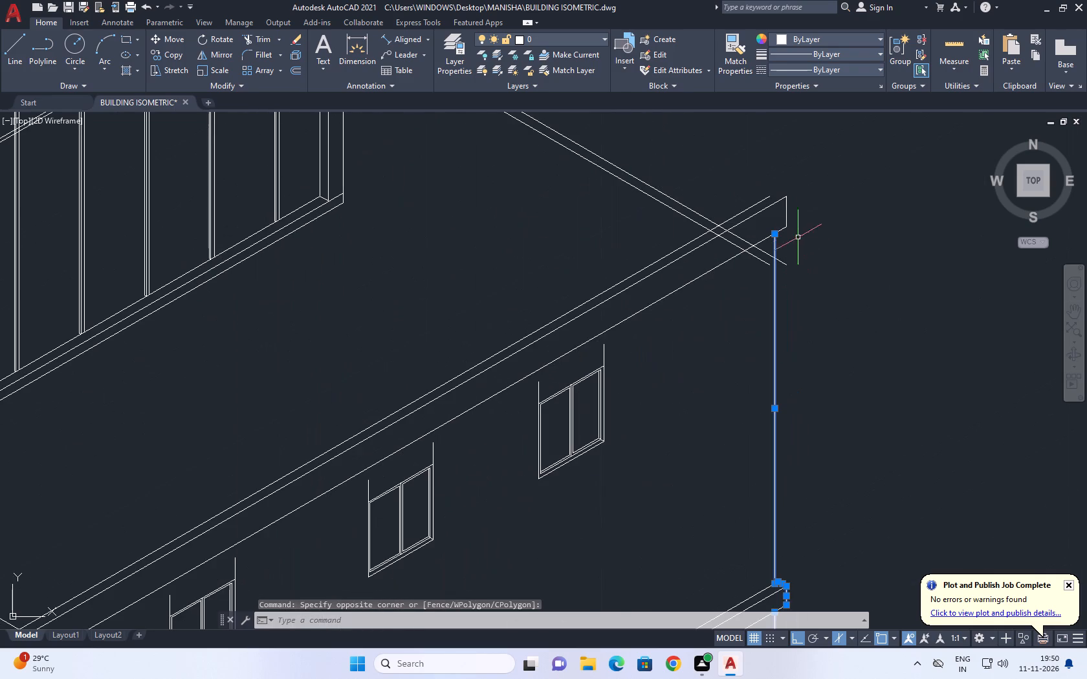
pyautogui.click(752, 165)
pyautogui.moveTo(877, 358); pyautogui.dragTo(879, 389)
pyautogui.moveTo(760, 230); pyautogui.dragTo(788, 316, button='middle')
pyautogui.write('M')
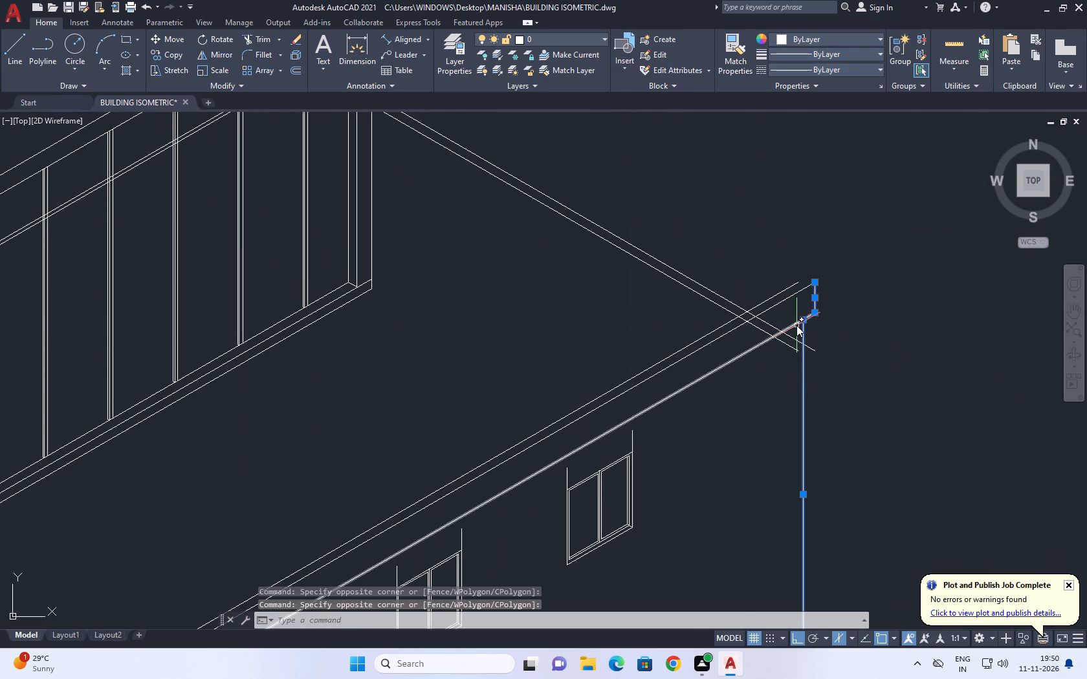
pyautogui.press('space')
pyautogui.scroll(2, 758, 306)
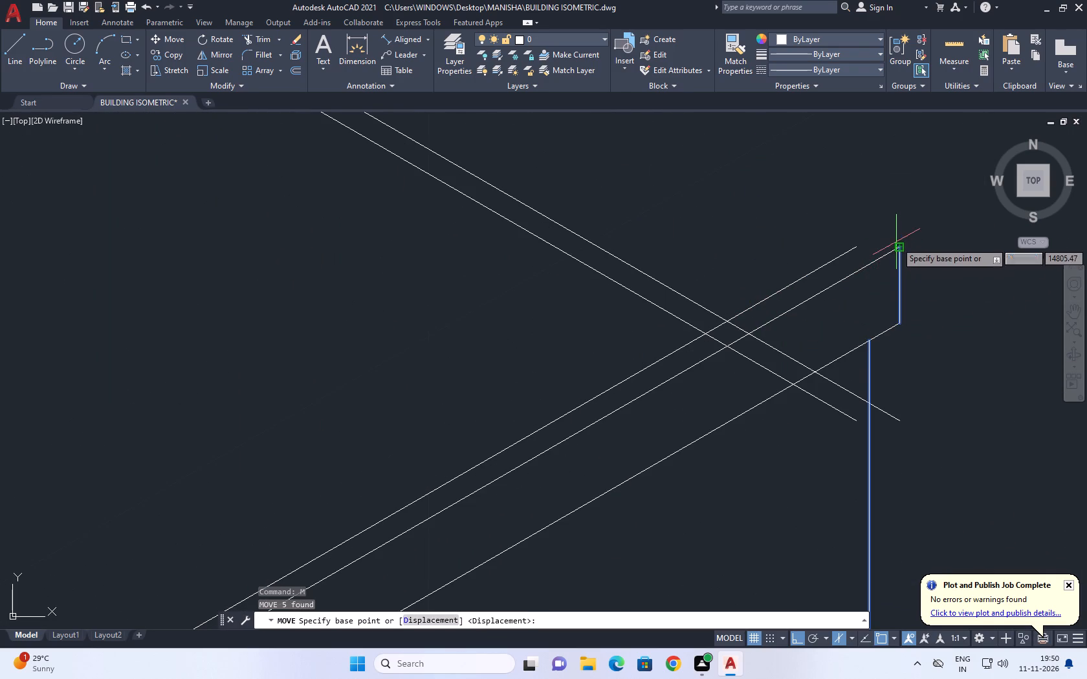
pyautogui.click(900, 248)
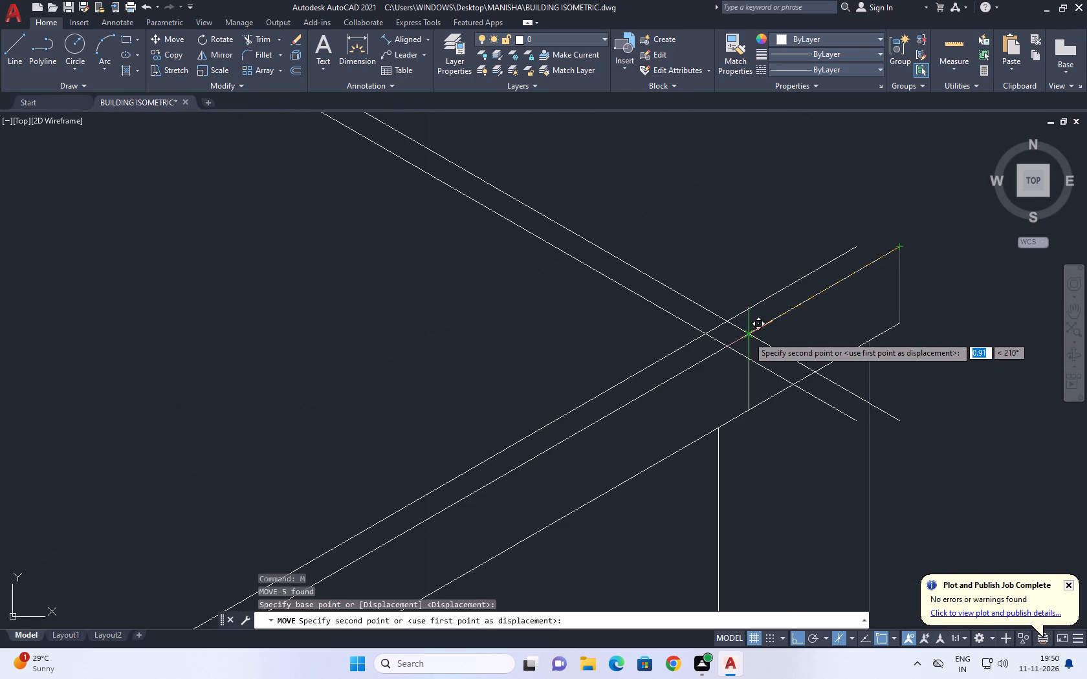
pyautogui.click(748, 336)
# Trim the fascia and receding roof edge lines that overshoot the roof block's far corner.
pyautogui.scroll(-3, 737, 272)
pyautogui.moveTo(770, 369); pyautogui.dragTo(688, 378, button='middle')
pyautogui.press('t')
pyautogui.press('r')
pyautogui.press('space')
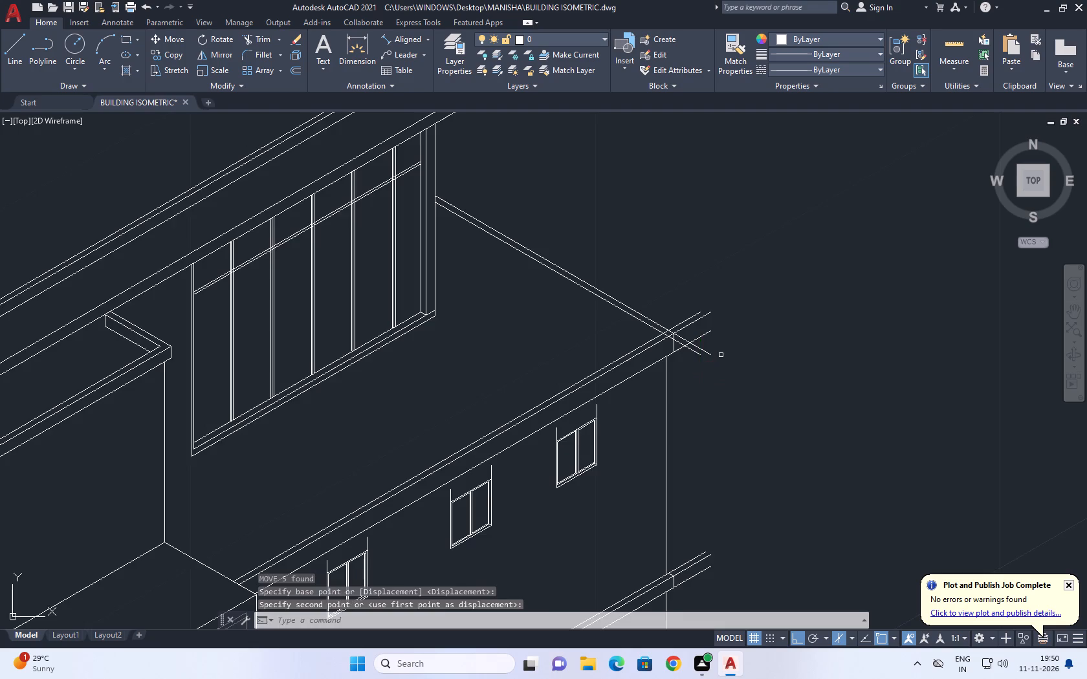
pyautogui.scroll(2, 719, 335)
pyautogui.click(642, 257)
pyautogui.click(660, 427)
pyautogui.scroll(1, 648, 361)
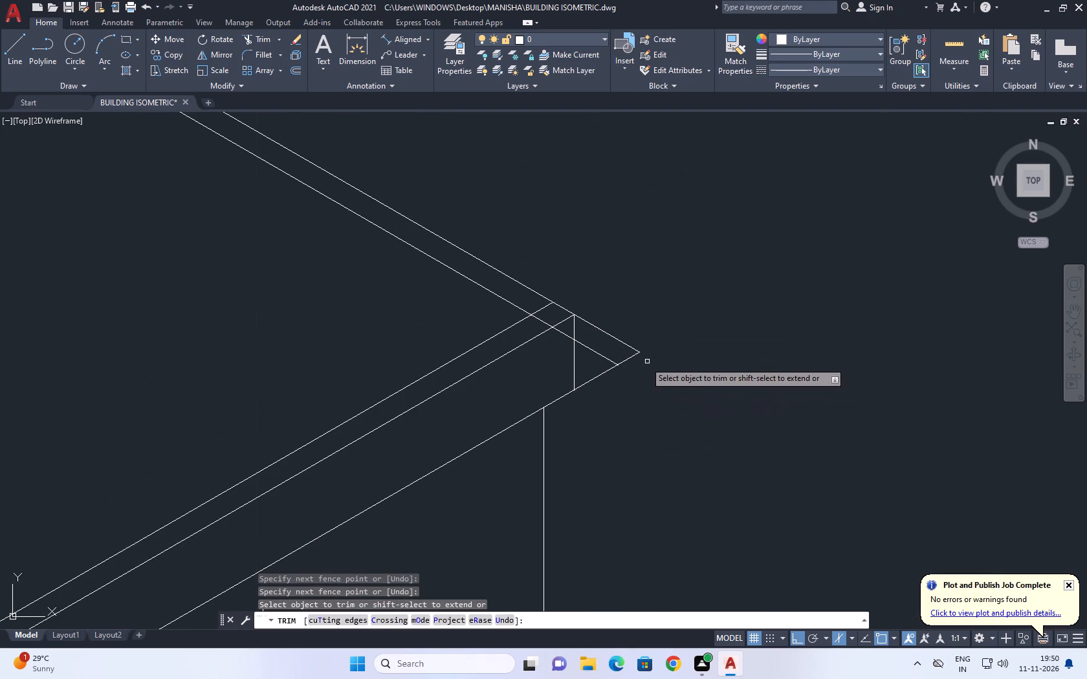
pyautogui.scroll(-3, 606, 353)
pyautogui.click(619, 335)
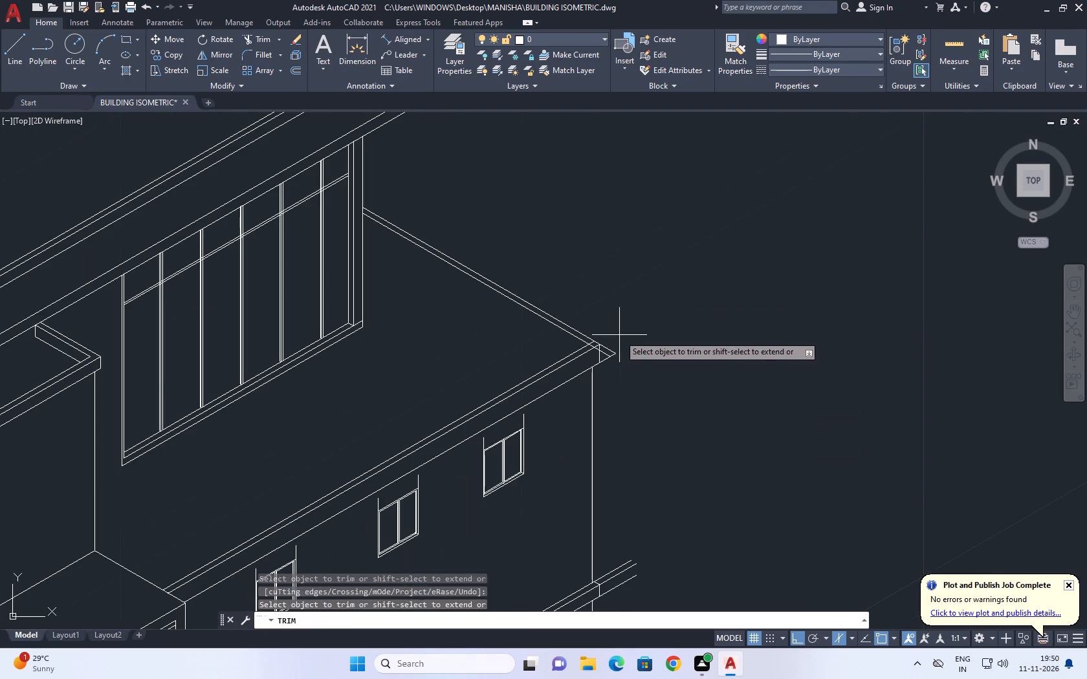
pyautogui.click(608, 371)
pyautogui.scroll(2, 606, 363)
pyautogui.click(613, 334)
pyautogui.moveTo(609, 368); pyautogui.dragTo(609, 378)
# Trim the inner roof edge lines where they cross at the far corner, keeping the outer front edge line intact.
pyautogui.scroll(1, 589, 334)
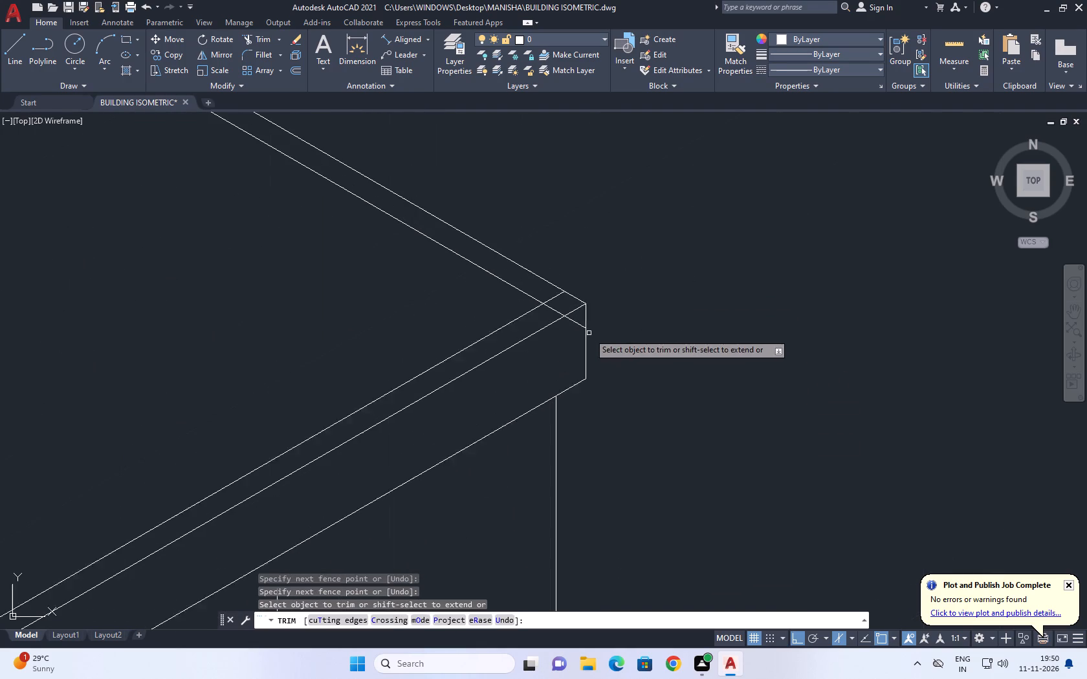
pyautogui.scroll(1, 588, 333)
pyautogui.moveTo(569, 313); pyautogui.dragTo(558, 321)
pyautogui.click(540, 331)
pyautogui.click(529, 286)
pyautogui.scroll(-2, 554, 321)
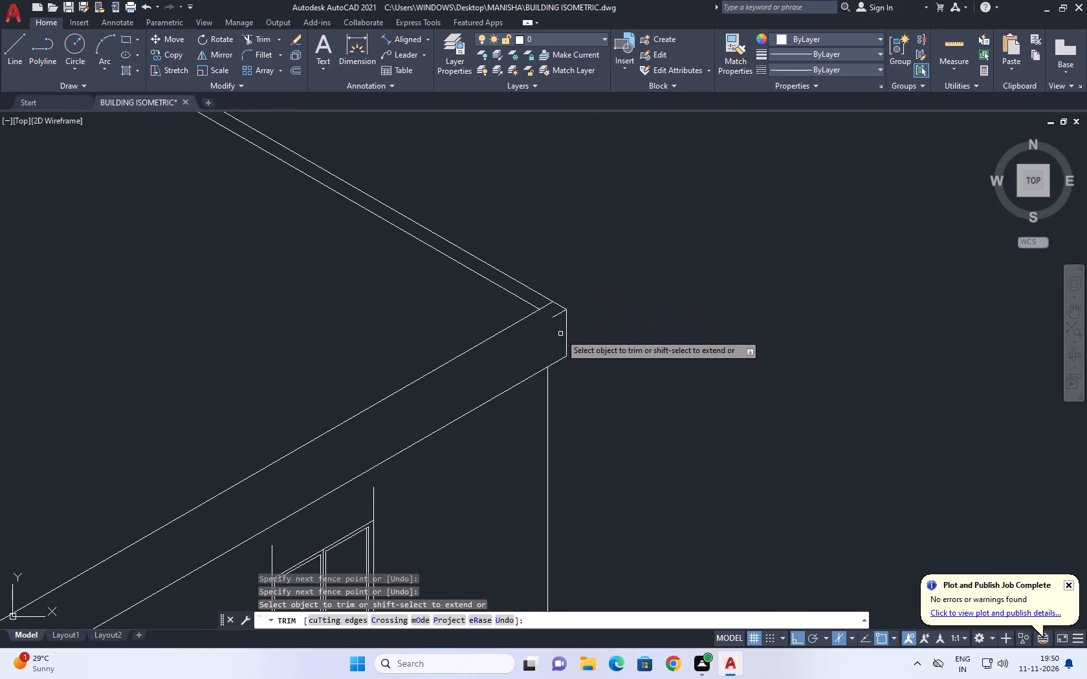
pyautogui.hotkey('ctrl', 'z')
pyautogui.scroll(3, 550, 305)
pyautogui.moveTo(552, 283); pyautogui.dragTo(542, 288)
pyautogui.moveTo(460, 306); pyautogui.dragTo(449, 312)
pyautogui.moveTo(463, 212); pyautogui.dragTo(459, 206)
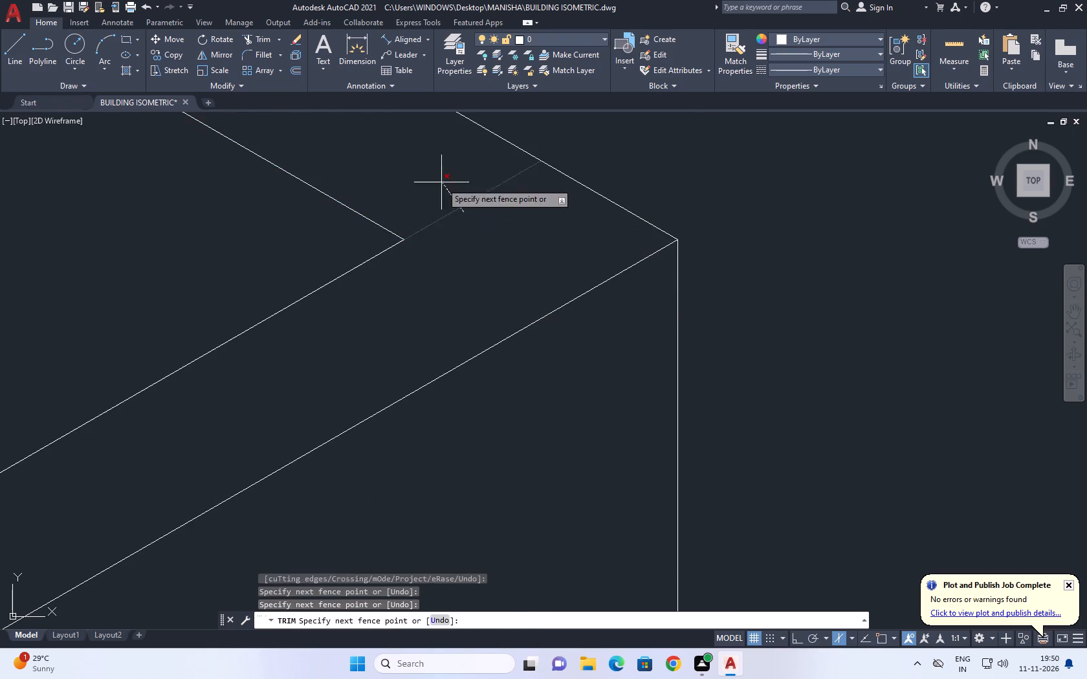
pyautogui.click(441, 182)
pyautogui.scroll(-9, 559, 269)
pyautogui.press('Escape')
# Trim the three ledge lines that extend past the ledge's relocated end.
pyautogui.scroll(-4, 642, 329)
pyautogui.moveTo(672, 440); pyautogui.dragTo(660, 352, button='middle')
pyautogui.scroll(2, 632, 313)
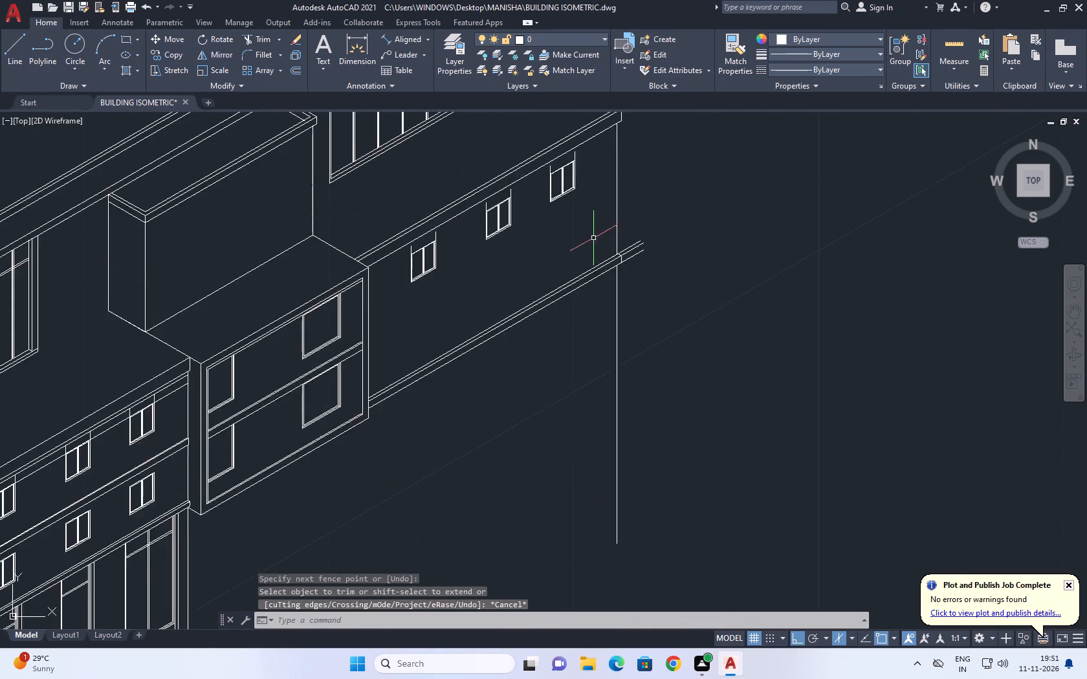
pyautogui.moveTo(593, 237); pyautogui.dragTo(602, 258, button='middle')
pyautogui.scroll(-1, 607, 266)
pyautogui.scroll(2, 611, 271)
pyautogui.moveTo(682, 281); pyautogui.dragTo(686, 299, button='middle')
pyautogui.scroll(2, 644, 308)
pyautogui.moveTo(643, 304); pyautogui.dragTo(659, 351, button='middle')
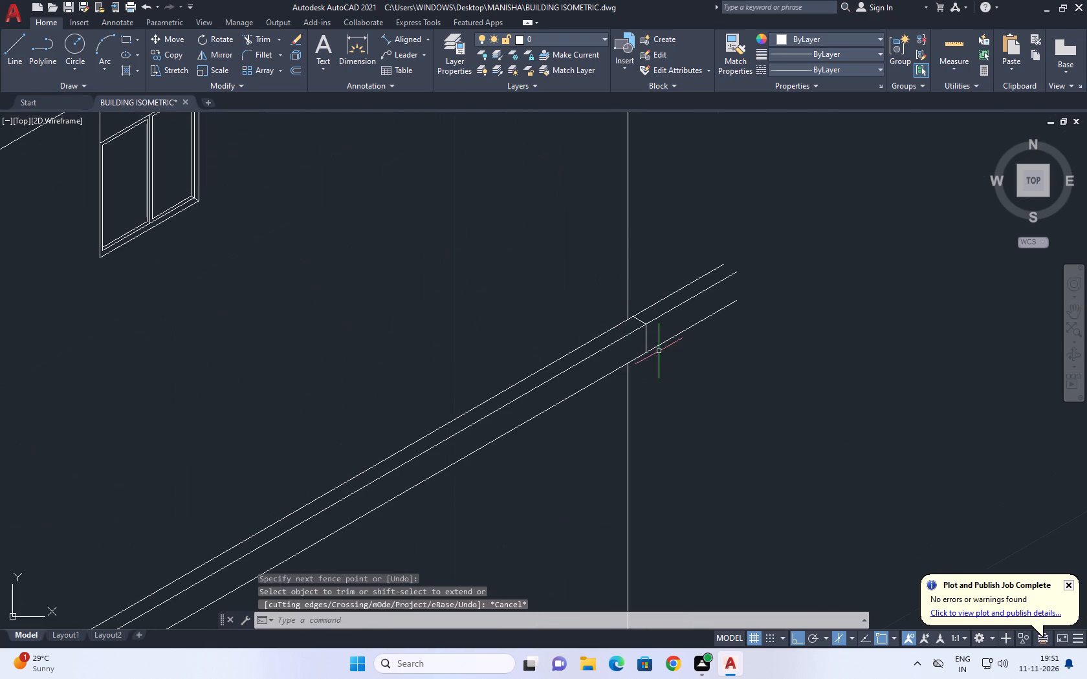
pyautogui.write('TR')
pyautogui.press('space')
pyautogui.click(665, 246)
pyautogui.moveTo(691, 383); pyautogui.dragTo(698, 398)
pyautogui.scroll(-5, 694, 338)
pyautogui.press('Escape')
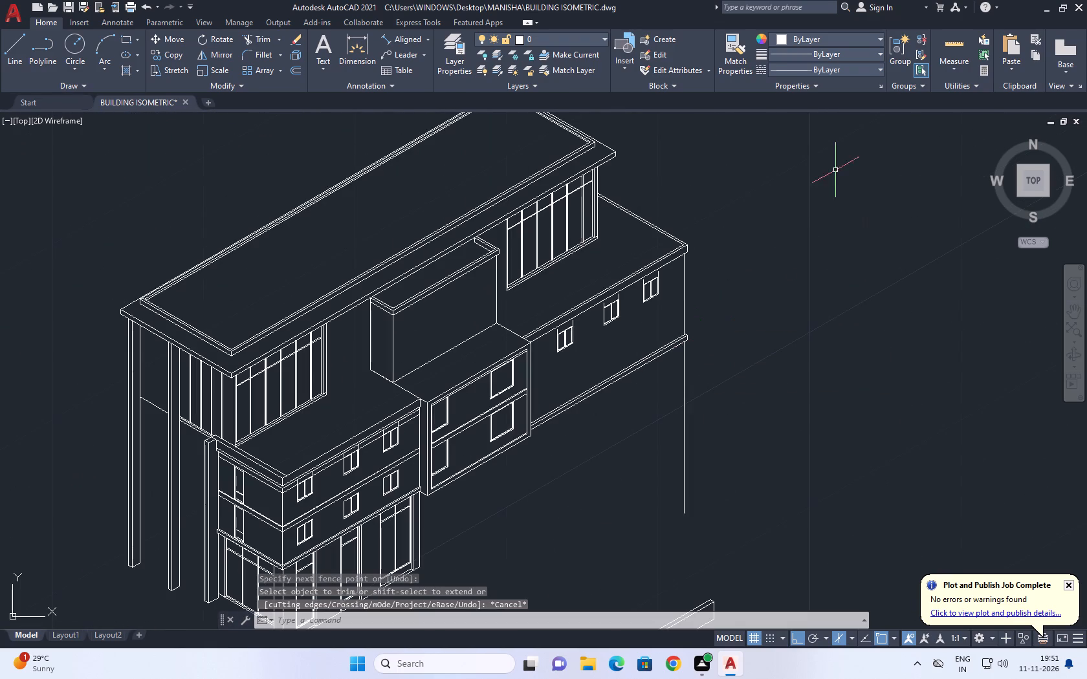
# Copy the fascia's lower line on the roof block's side wall straight down to the top of the windows.
pyautogui.scroll(2, 581, 303)
pyautogui.moveTo(785, 280); pyautogui.dragTo(759, 292, button='middle')
pyautogui.scroll(1, 762, 292)
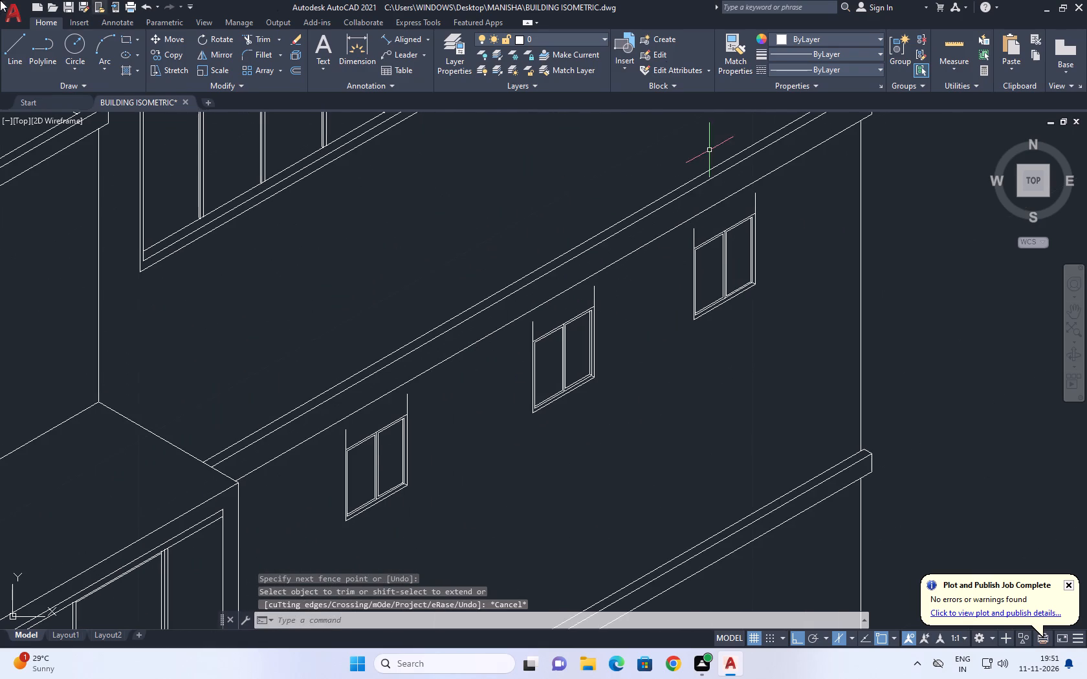
pyautogui.scroll(-2, 412, 345)
pyautogui.moveTo(381, 354); pyautogui.dragTo(391, 380, button='middle')
pyautogui.scroll(1, 392, 380)
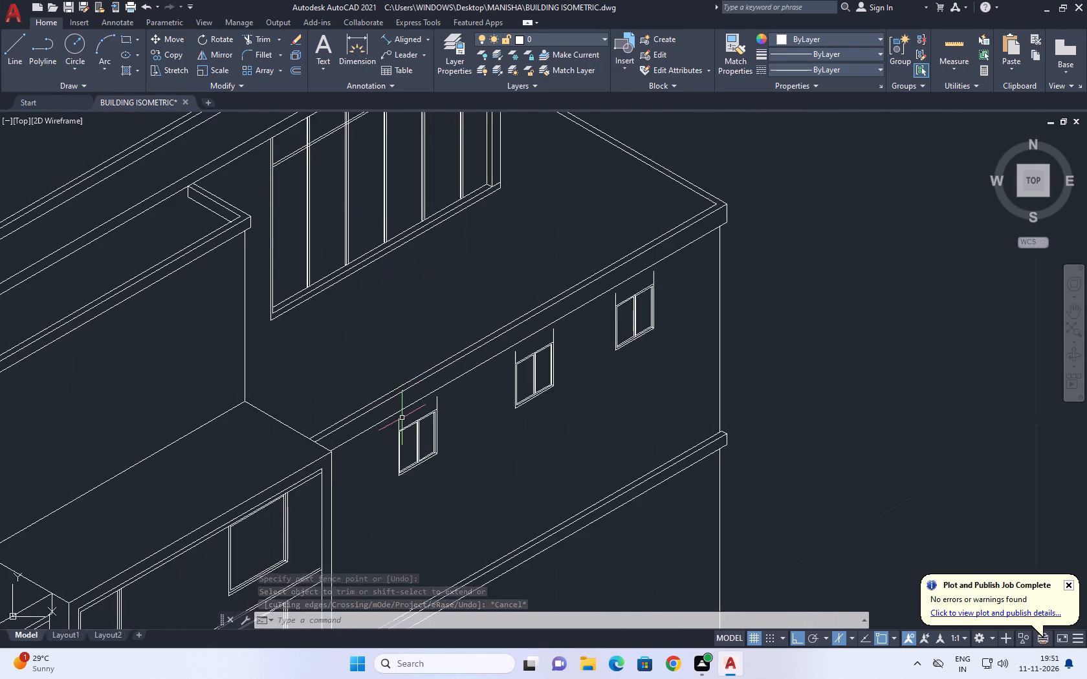
pyautogui.scroll(1, 402, 418)
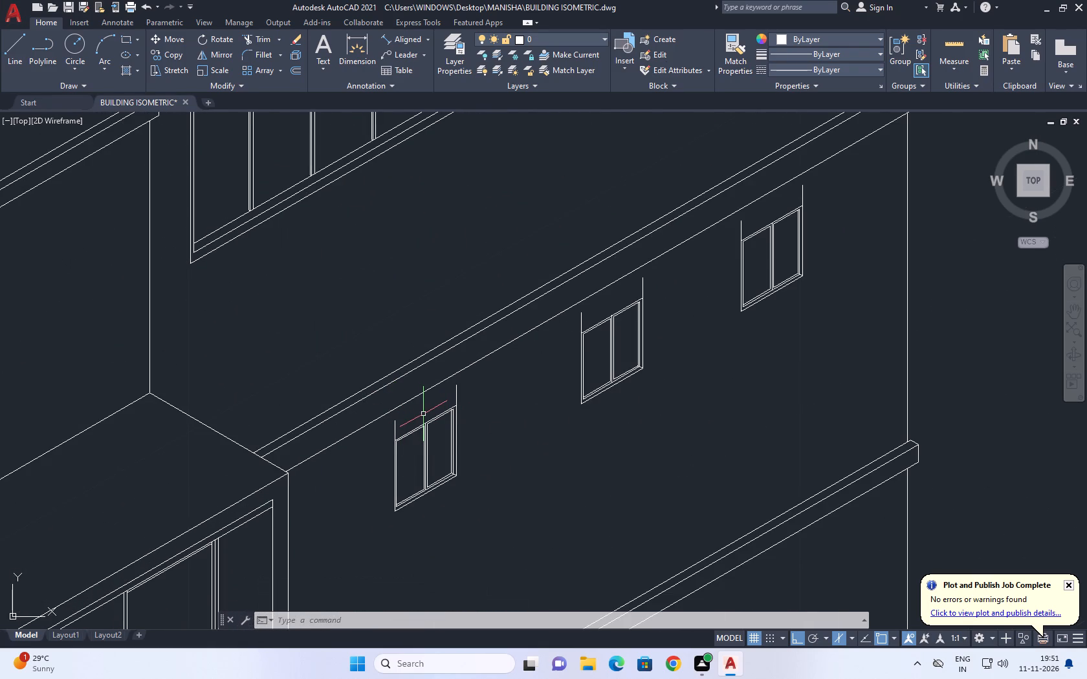
pyautogui.click(413, 399)
pyautogui.scroll(1, 419, 413)
pyautogui.moveTo(420, 413); pyautogui.dragTo(424, 430, button='middle')
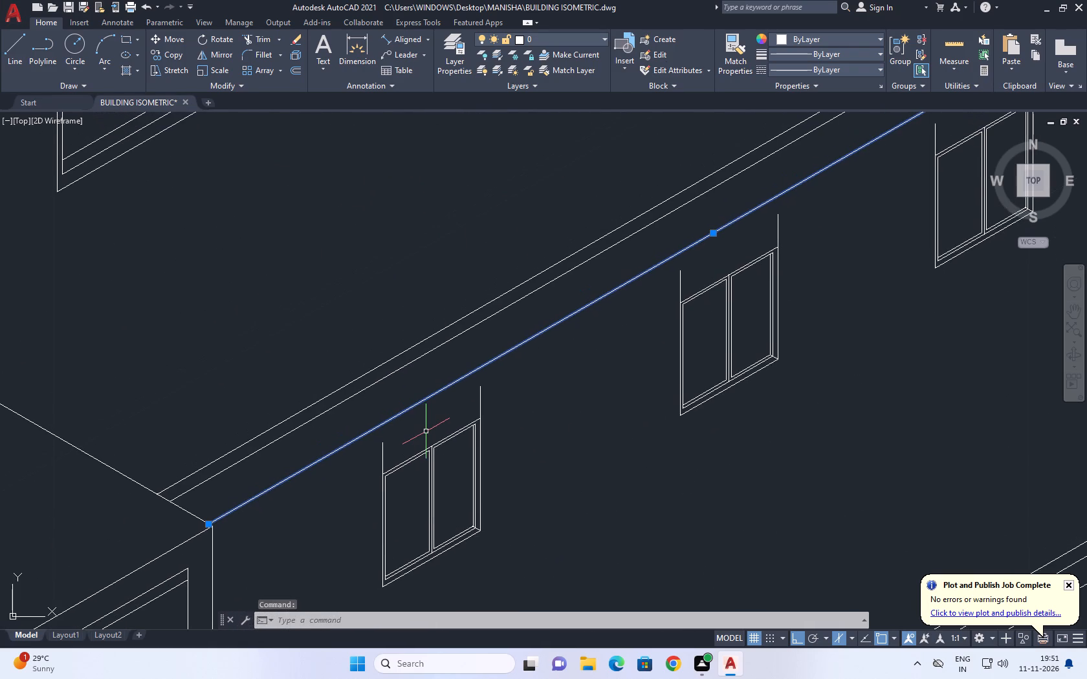
pyautogui.press('c')
pyautogui.press('o')
pyautogui.press('space')
pyautogui.moveTo(317, 451); pyautogui.dragTo(391, 312, button='middle')
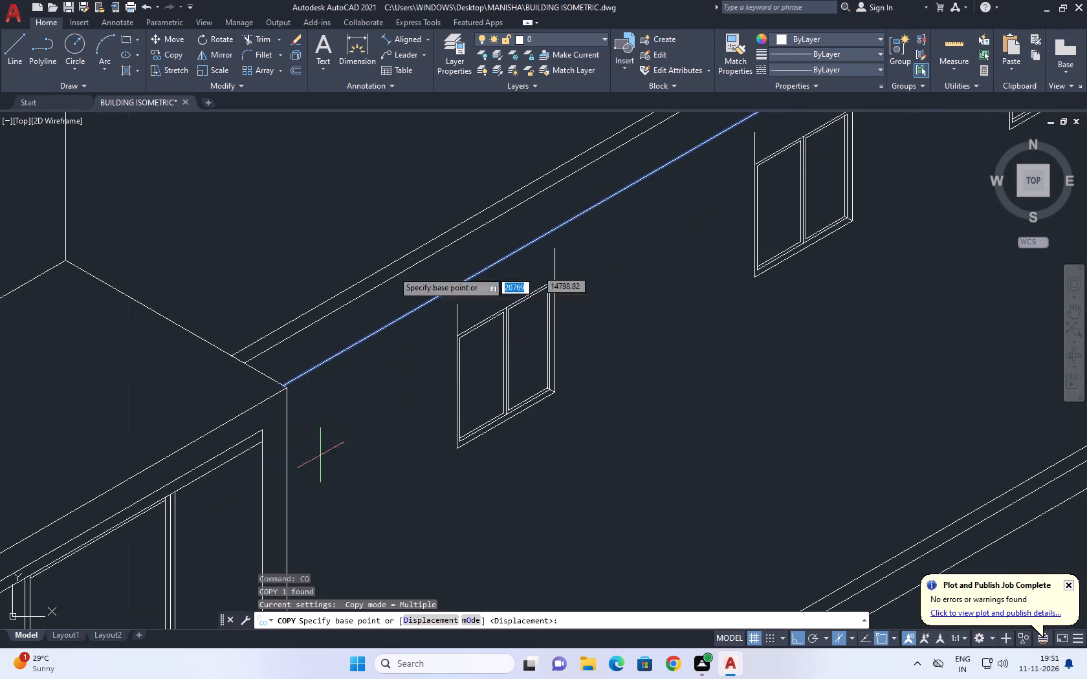
pyautogui.moveTo(465, 277); pyautogui.dragTo(465, 296)
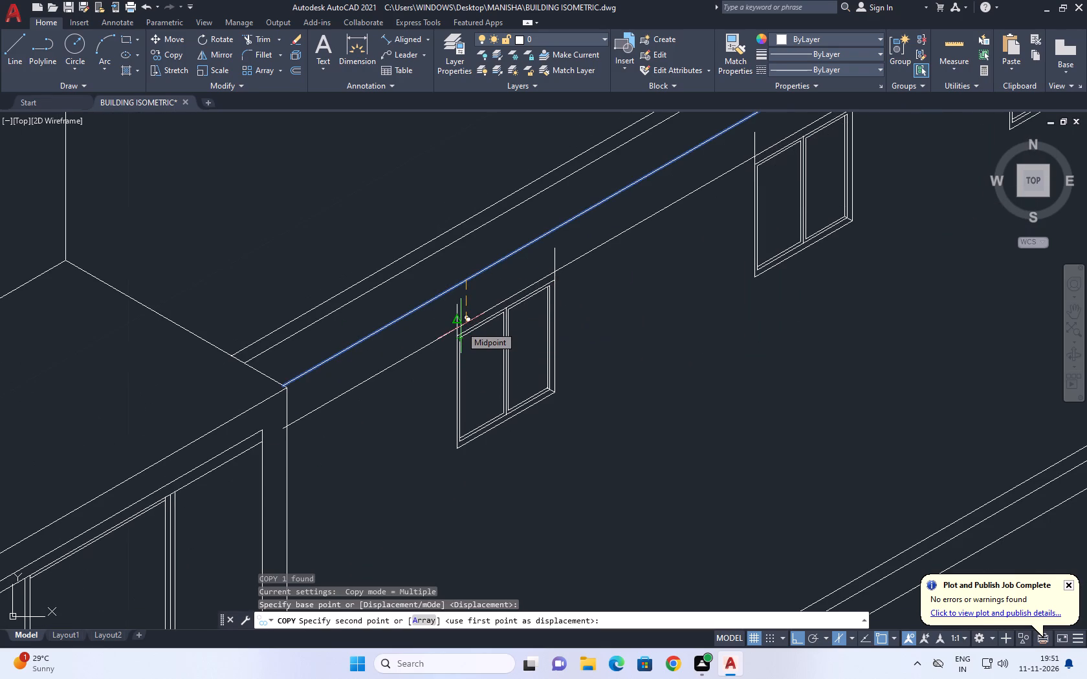
pyautogui.scroll(3, 461, 329)
pyautogui.click(477, 335)
pyautogui.press('Escape')
pyautogui.scroll(-4, 408, 353)
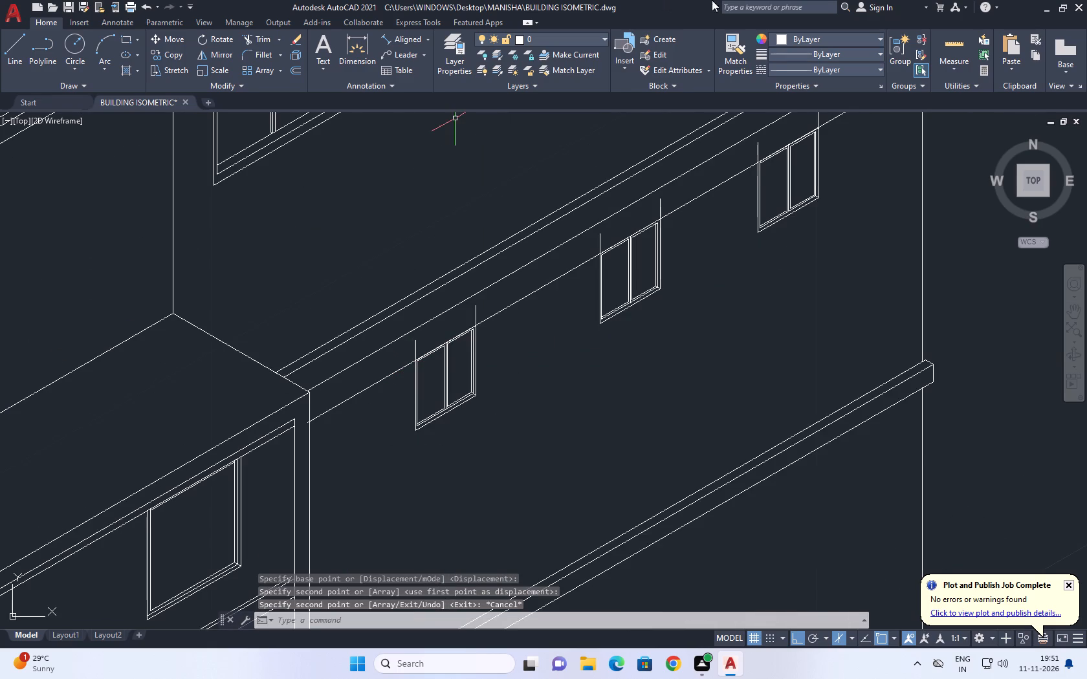
# Move the three side-wall windows straight up until their extended side lines meet the fascia's lower line.
pyautogui.scroll(-1, 448, 314)
pyautogui.scroll(1, 435, 318)
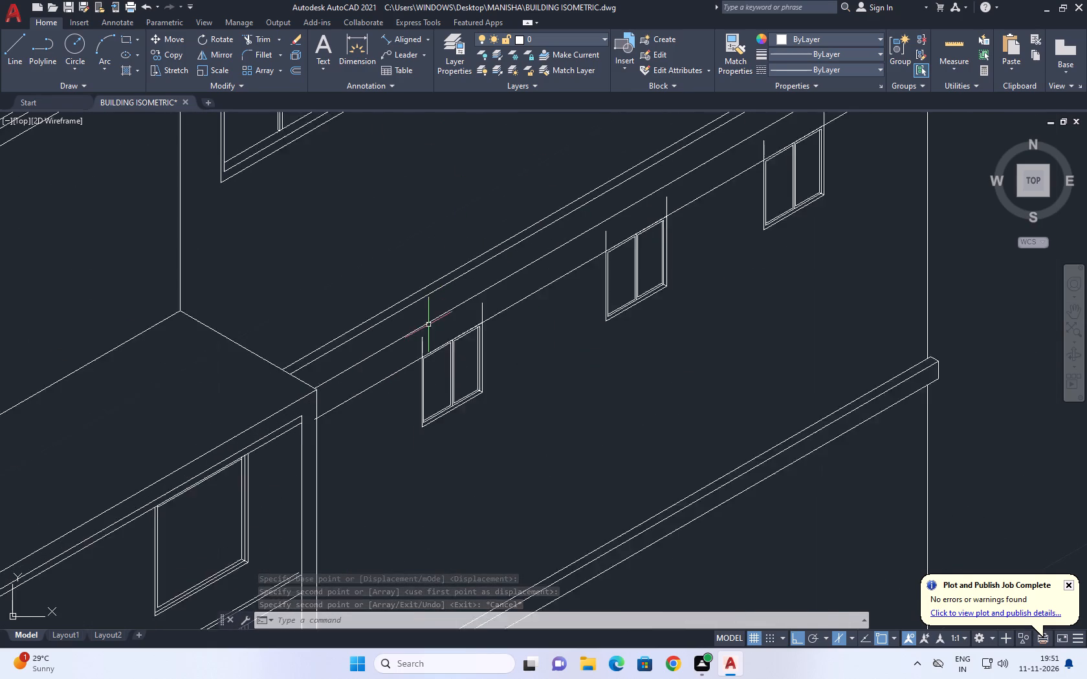
pyautogui.scroll(1, 428, 325)
pyautogui.scroll(-2, 428, 303)
pyautogui.scroll(2, 420, 317)
pyautogui.click(397, 215)
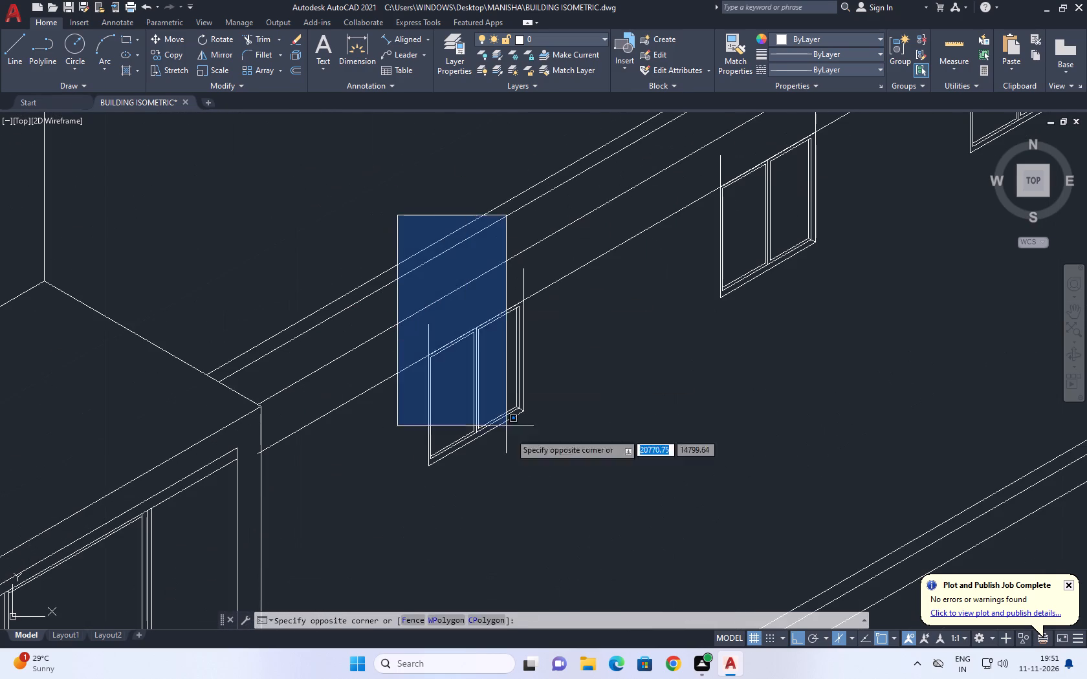
pyautogui.click(561, 497)
pyautogui.scroll(-3, 545, 392)
pyautogui.moveTo(604, 360); pyautogui.dragTo(572, 379, button='middle')
pyautogui.scroll(3, 572, 379)
pyautogui.click(516, 248)
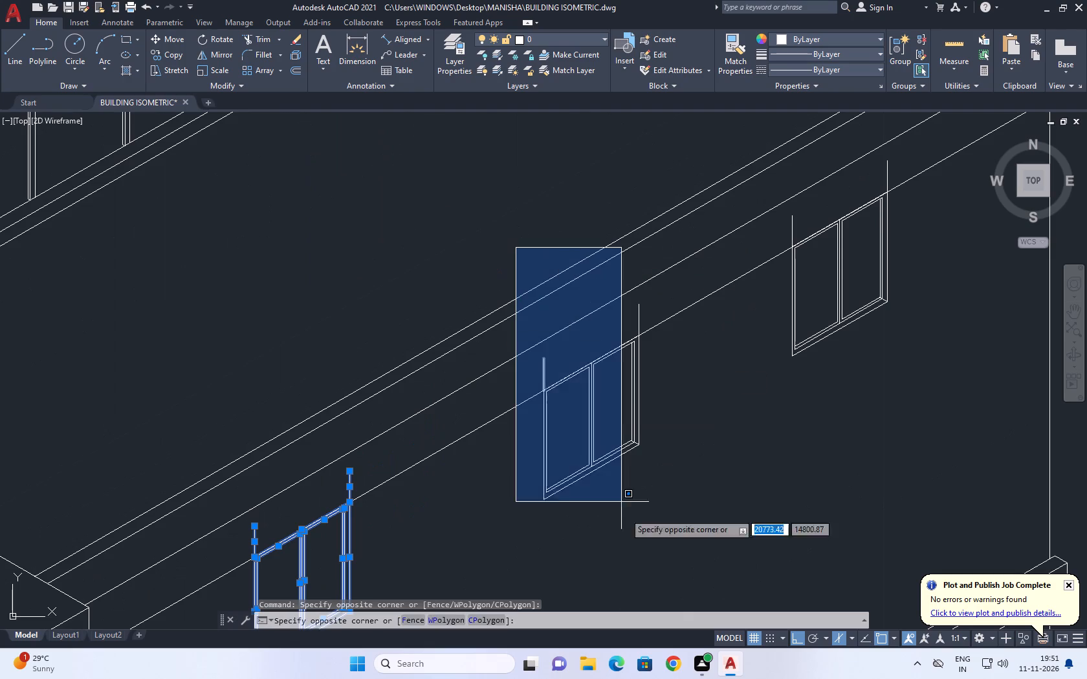
pyautogui.click(688, 550)
pyautogui.scroll(-3, 570, 388)
pyautogui.scroll(2, 604, 277)
pyautogui.click(621, 292)
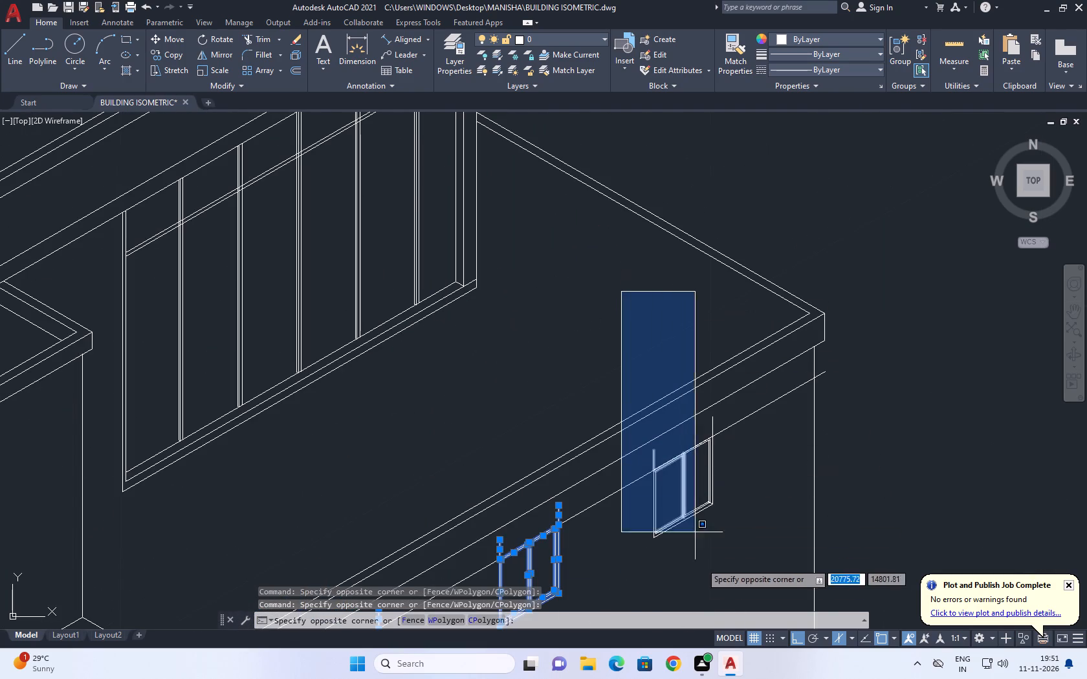
pyautogui.click(732, 565)
pyautogui.moveTo(690, 523); pyautogui.dragTo(721, 494, button='middle')
pyautogui.write('M')
pyautogui.press('space')
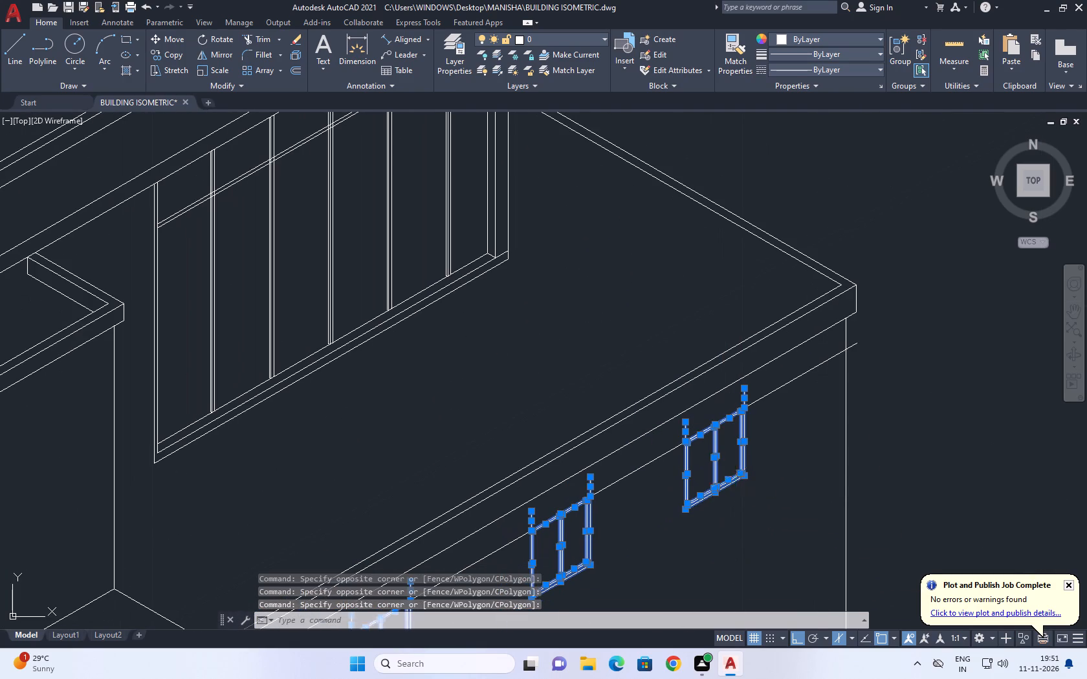
pyautogui.scroll(1, 735, 474)
pyautogui.scroll(3, 741, 321)
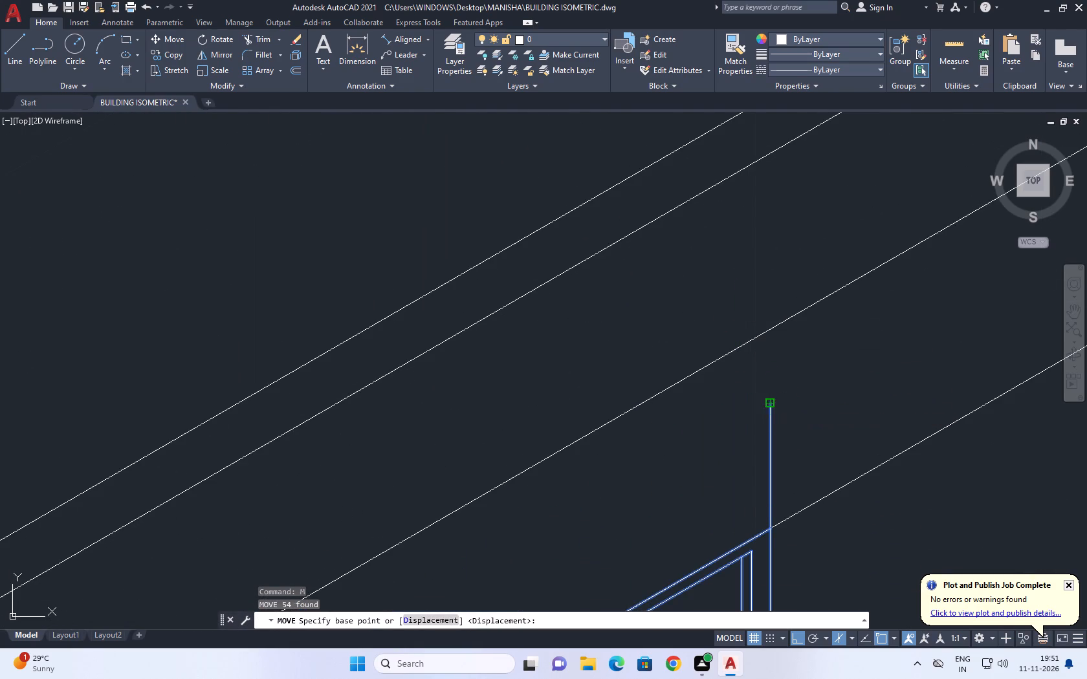
pyautogui.click(772, 404)
pyautogui.click(771, 329)
# Move the copied sloping line straight up to align with the tops of the relocated windows.
pyautogui.scroll(-3, 749, 322)
pyautogui.scroll(1, 766, 377)
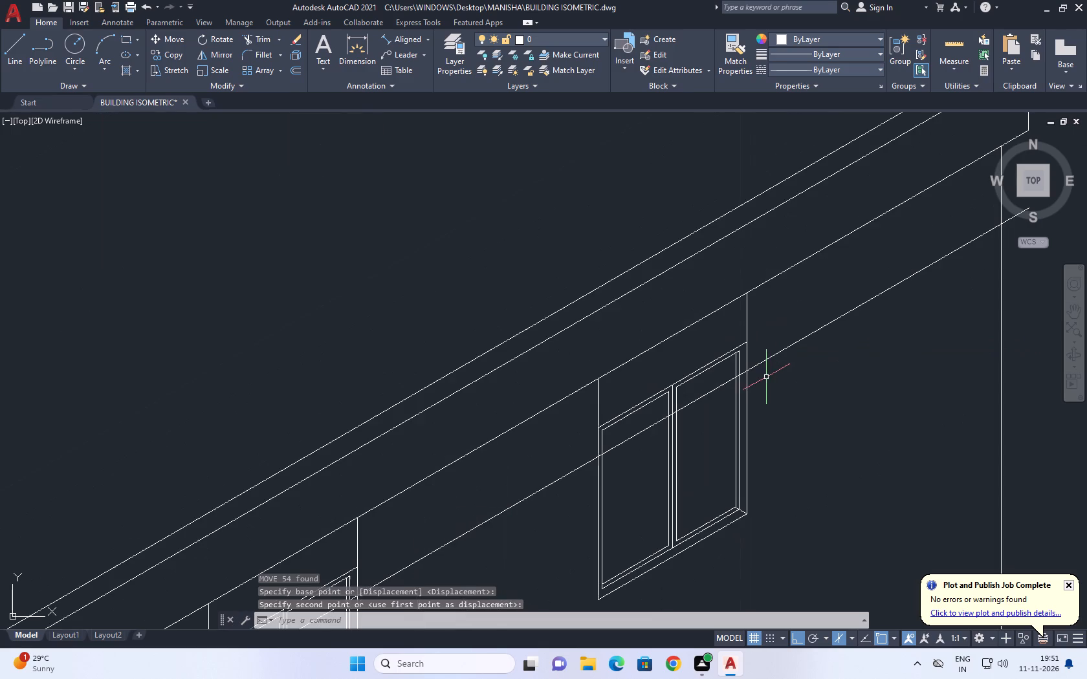
pyautogui.click(781, 354)
pyautogui.scroll(-3, 769, 338)
pyautogui.press('m')
pyautogui.press('space')
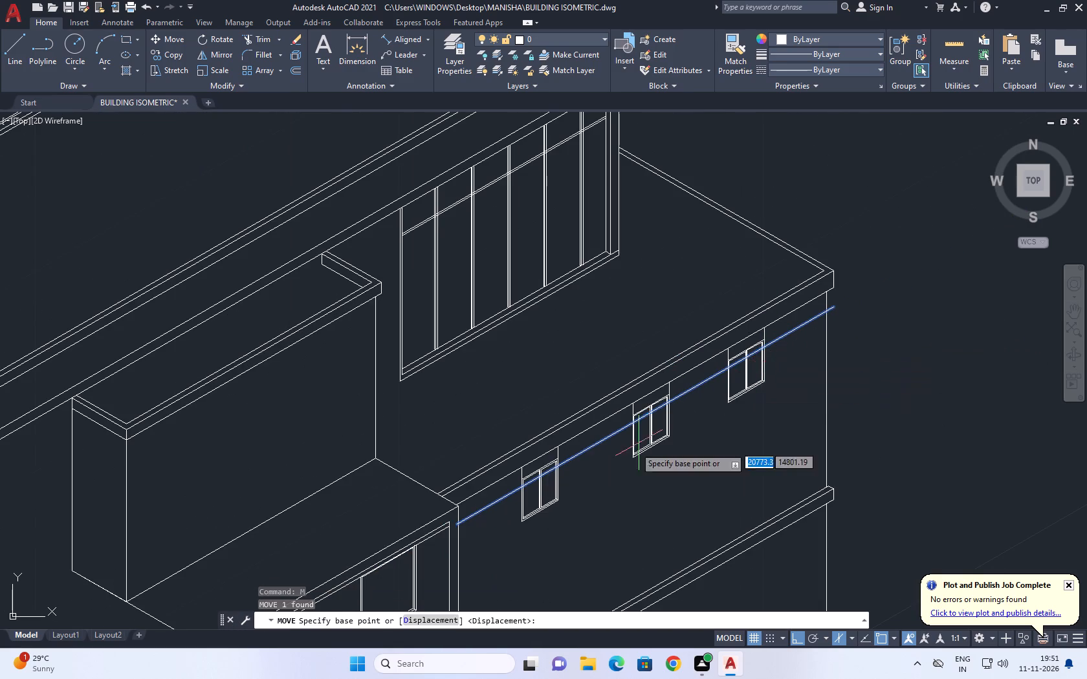
pyautogui.scroll(5, 620, 456)
pyautogui.moveTo(677, 315); pyautogui.dragTo(689, 493, button='middle')
pyautogui.scroll(1, 738, 365)
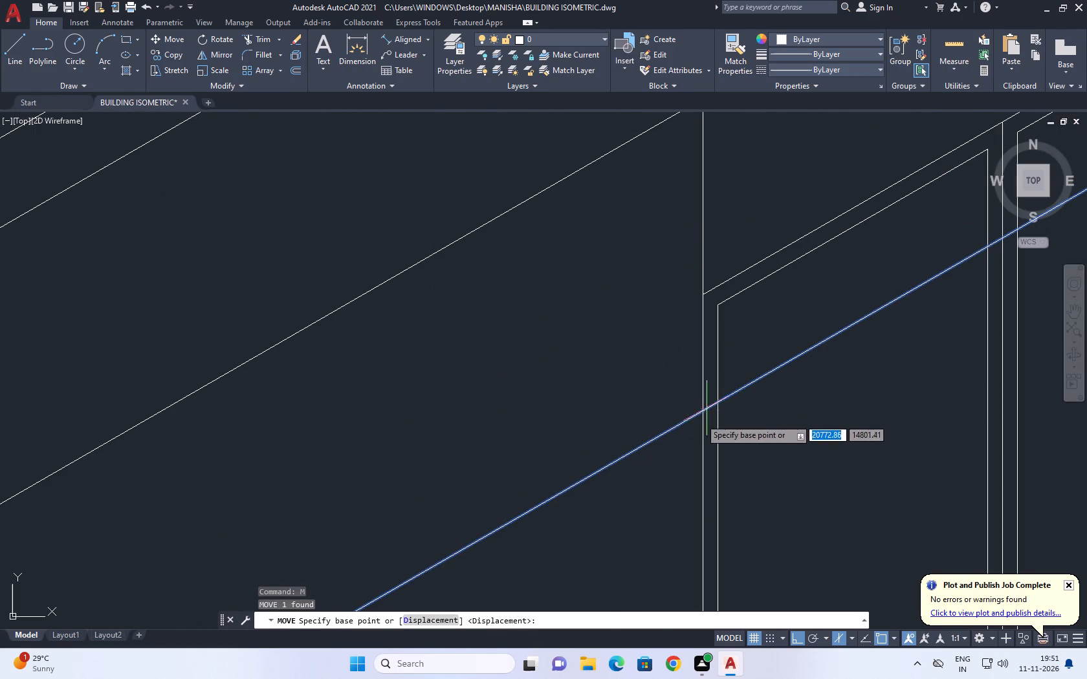
pyautogui.click(702, 411)
pyautogui.scroll(-2, 697, 358)
pyautogui.moveTo(697, 306); pyautogui.dragTo(701, 326, button='middle')
pyautogui.scroll(1, 707, 356)
pyautogui.moveTo(700, 349); pyautogui.dragTo(697, 358)
pyautogui.scroll(-4, 604, 380)
pyautogui.moveTo(787, 304); pyautogui.dragTo(789, 319, button='middle')
pyautogui.scroll(-1, 787, 304)
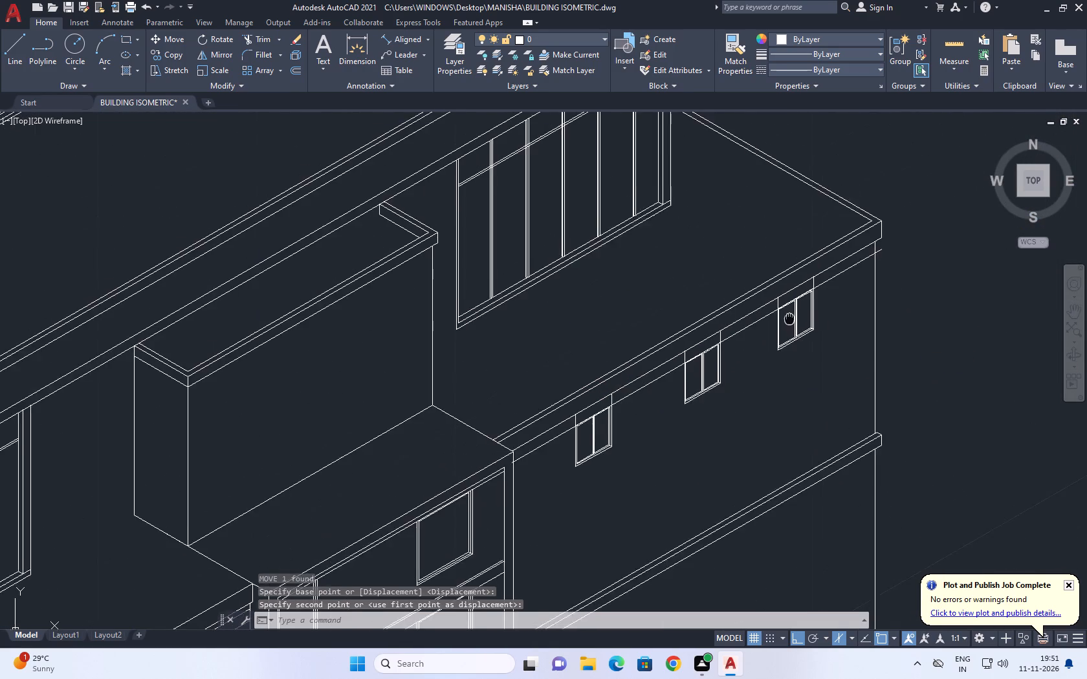
# Trim the window-top line where it overshoots the roof block's far wall corner.
pyautogui.moveTo(789, 319); pyautogui.dragTo(789, 321, button='middle')
pyautogui.scroll(3, 796, 312)
pyautogui.moveTo(846, 268); pyautogui.dragTo(775, 362, button='middle')
pyautogui.write('TR')
pyautogui.press('space')
pyautogui.moveTo(794, 347); pyautogui.dragTo(571, 483, button='middle')
pyautogui.scroll(-1, 570, 477)
pyautogui.click(736, 376)
# Trim away the window-top line where it overlaps the frames of the three windows on the roof block's side wall.
pyautogui.scroll(3, 549, 482)
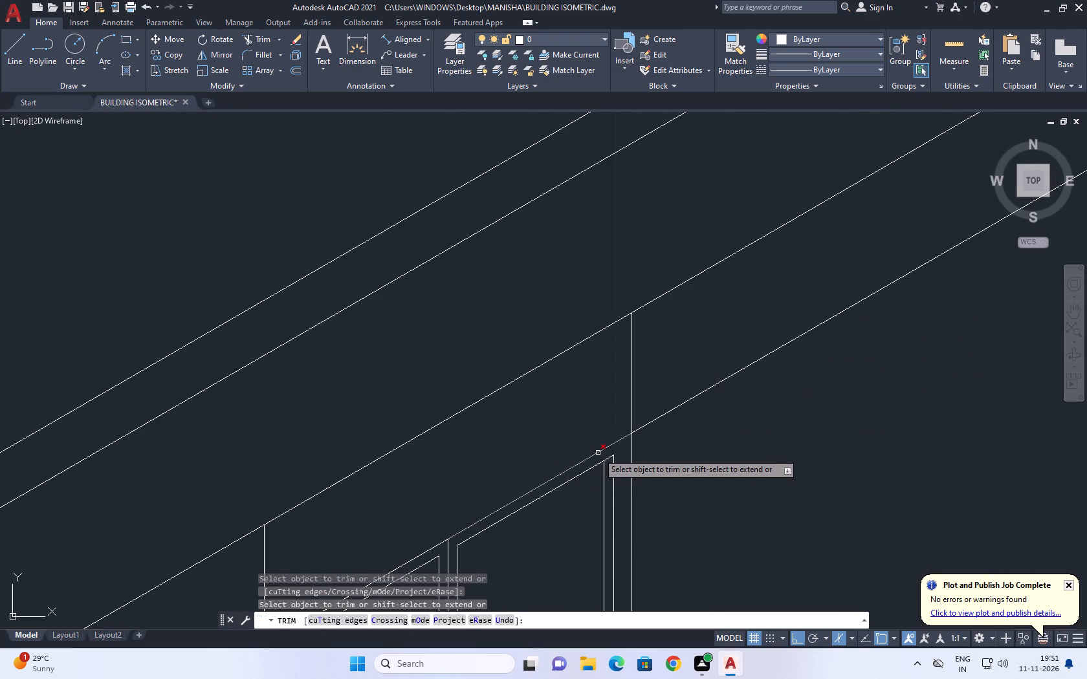
pyautogui.click(598, 453)
pyautogui.scroll(-2, 663, 411)
pyautogui.click(555, 475)
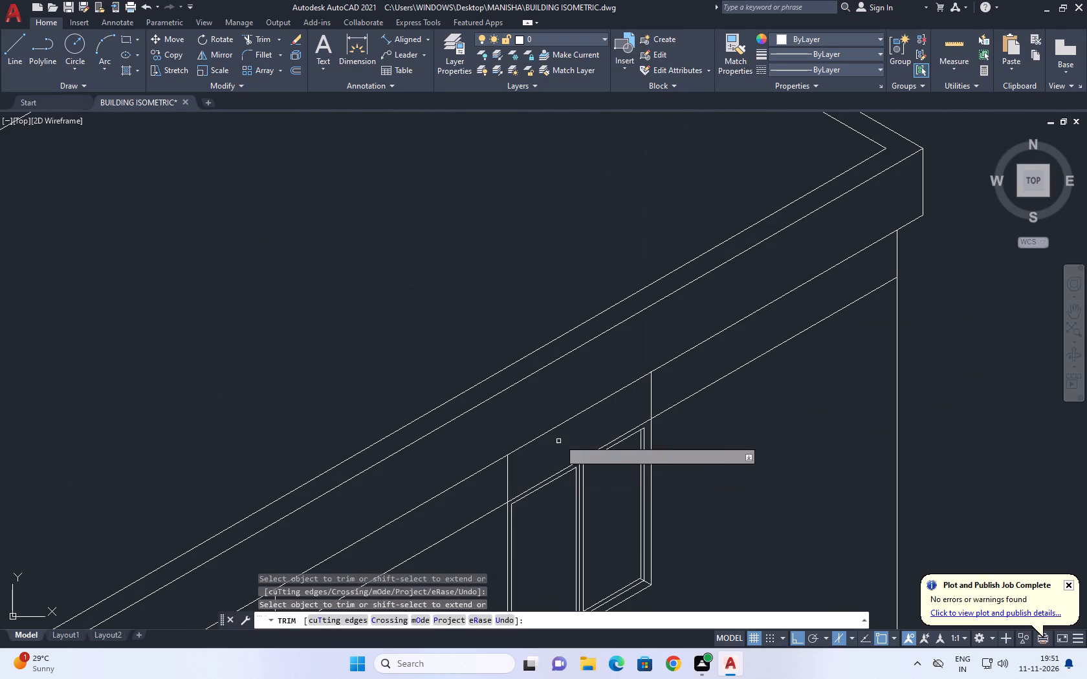
pyautogui.moveTo(563, 434); pyautogui.dragTo(886, 230, button='middle')
pyautogui.scroll(1, 569, 451)
pyautogui.click(568, 449)
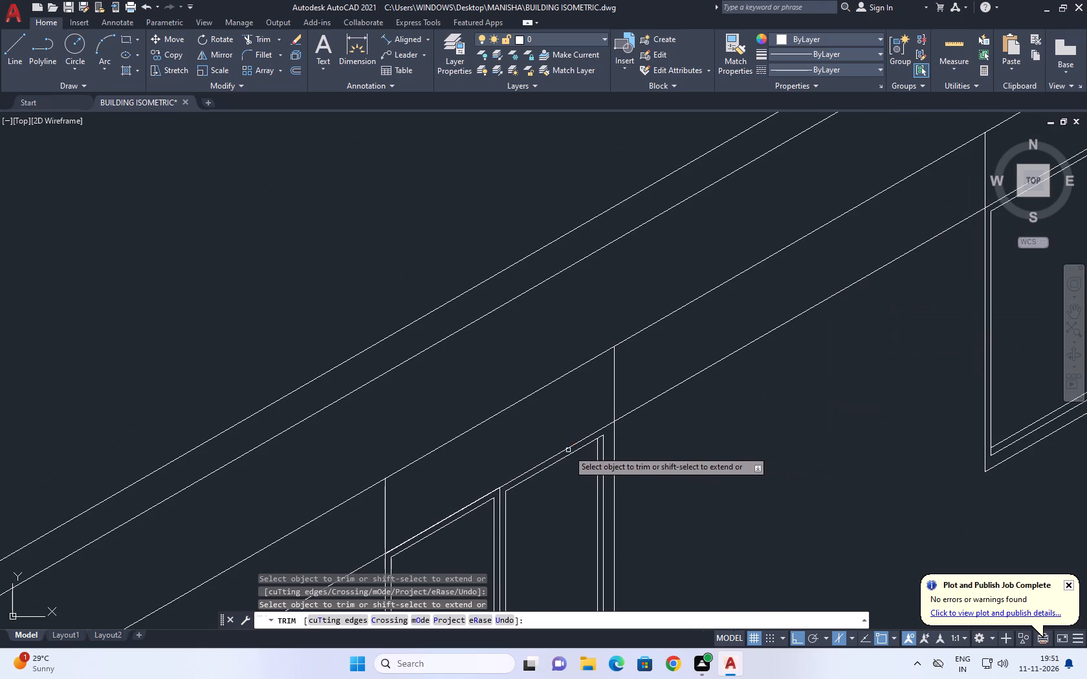
pyautogui.click(468, 506)
pyautogui.scroll(-4, 624, 393)
pyautogui.moveTo(650, 444); pyautogui.dragTo(657, 385, button='middle')
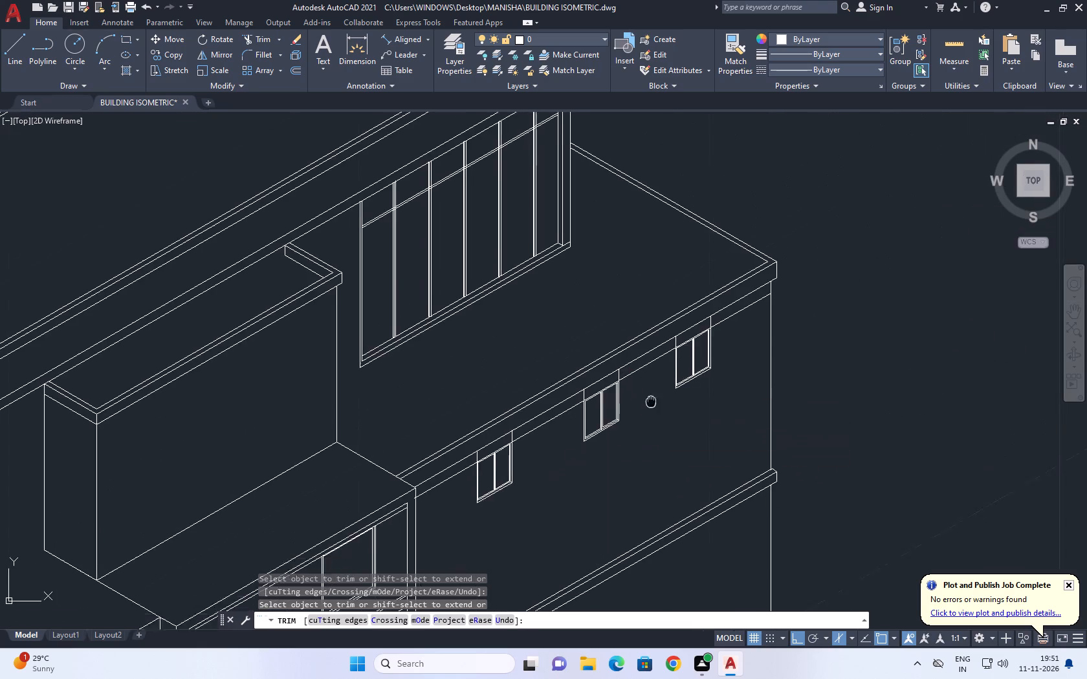
pyautogui.moveTo(657, 385); pyautogui.dragTo(671, 354, button='middle')
pyautogui.scroll(5, 528, 396)
pyautogui.click(496, 392)
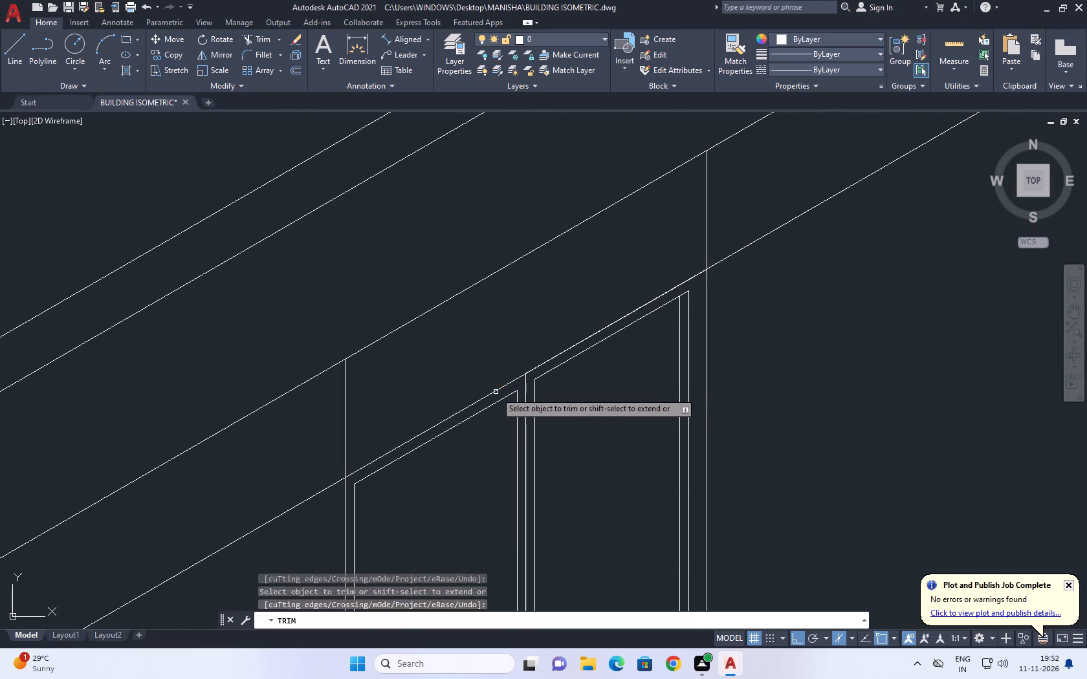
pyautogui.click(545, 364)
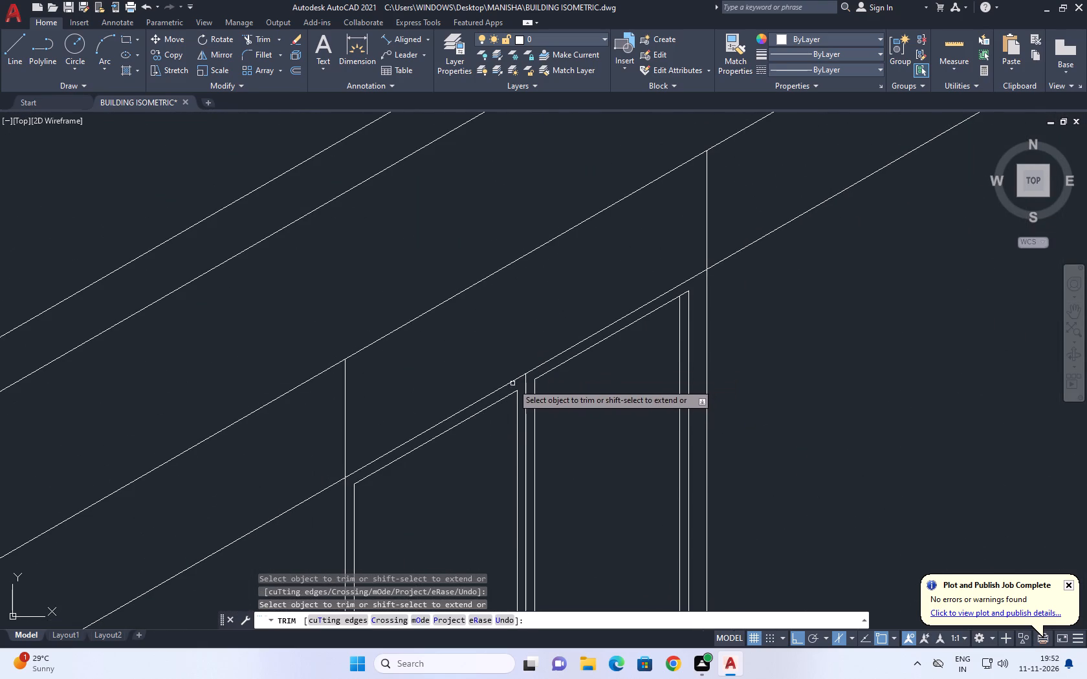
pyautogui.press('space')
# Review the whole building isometric, comparing the side wall's windows with the other facades.
pyautogui.scroll(-4, 701, 299)
pyautogui.moveTo(775, 308); pyautogui.dragTo(769, 319, button='middle')
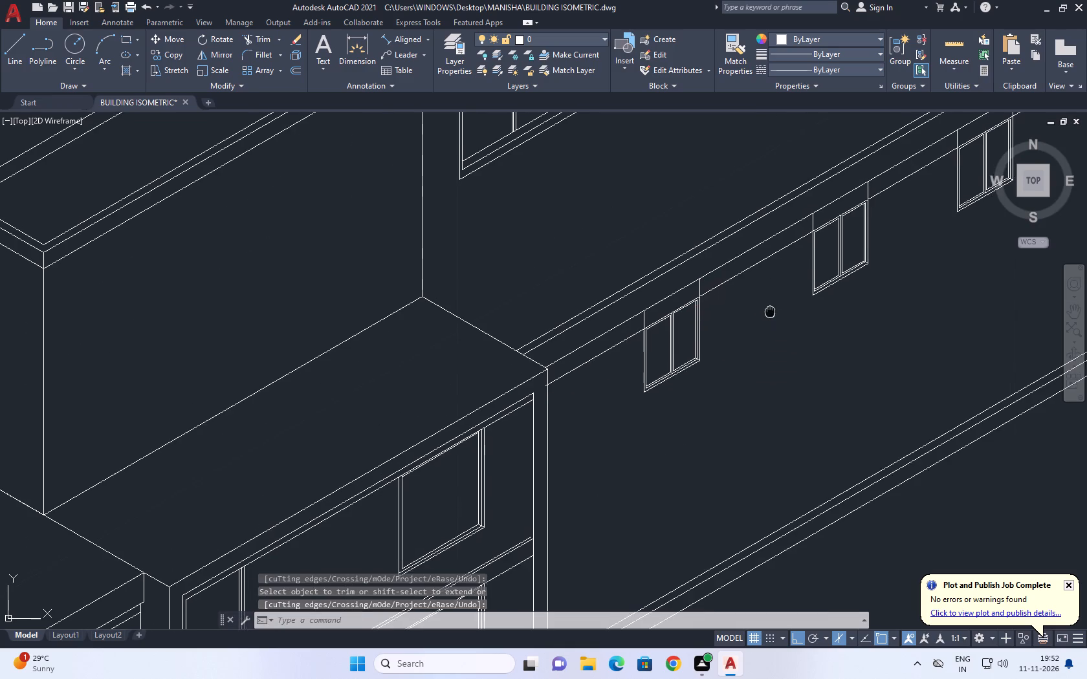
pyautogui.moveTo(769, 319); pyautogui.dragTo(767, 338, button='middle')
pyautogui.scroll(-1, 767, 338)
pyautogui.moveTo(796, 347); pyautogui.dragTo(769, 371, button='middle')
pyautogui.scroll(-1, 768, 371)
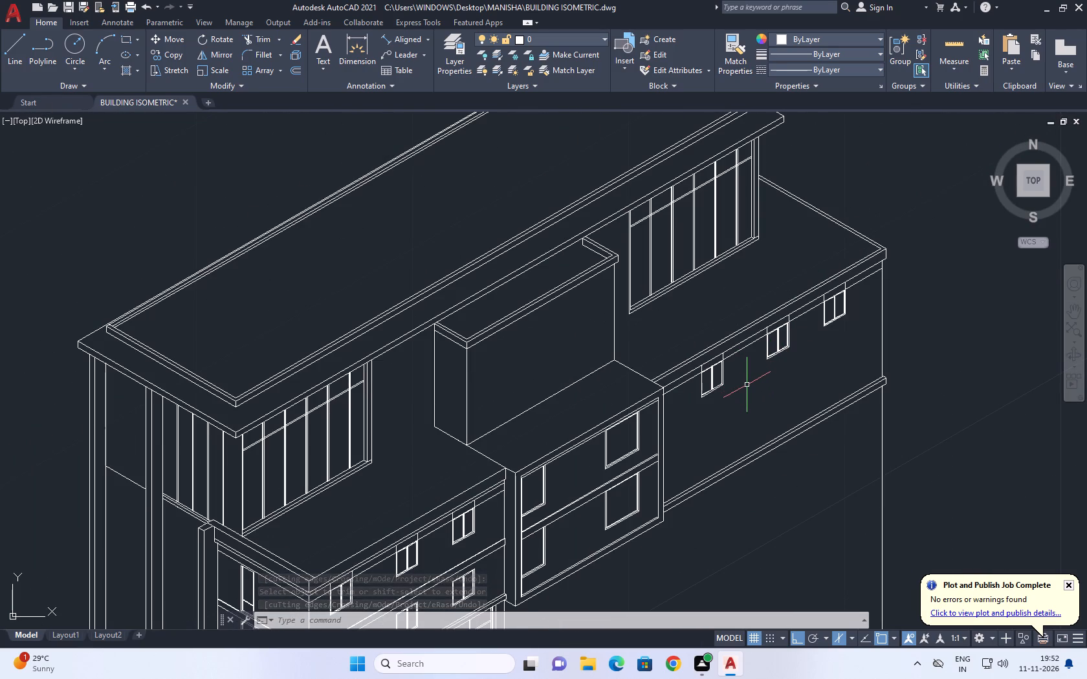
pyautogui.moveTo(691, 432); pyautogui.dragTo(742, 332, button='middle')
pyautogui.scroll(-1, 752, 296)
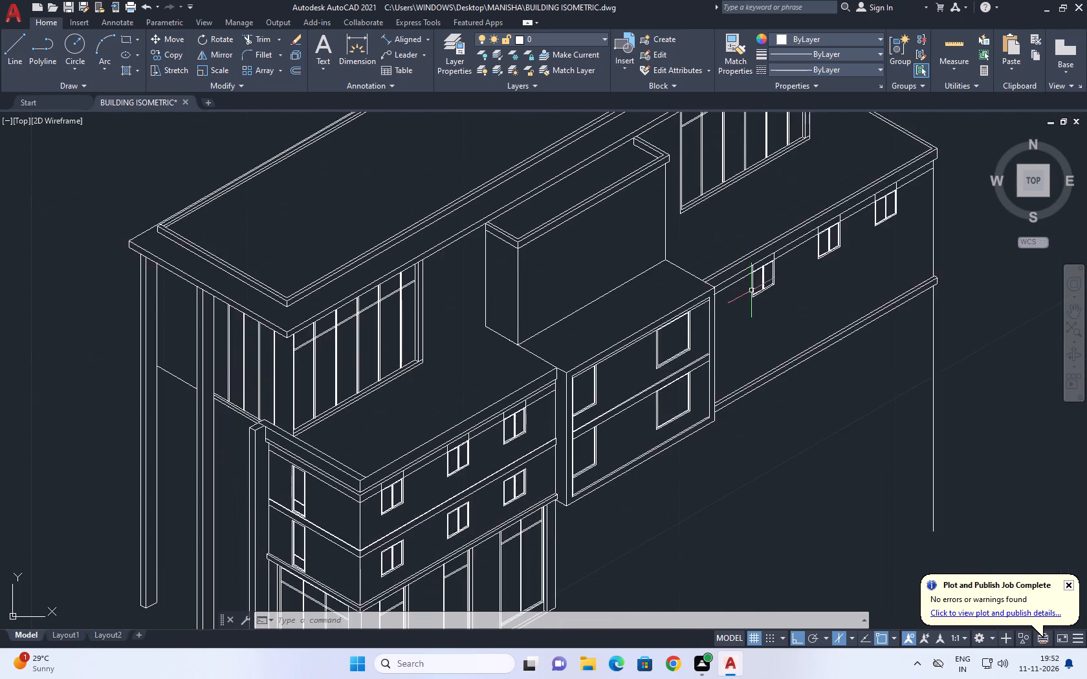
pyautogui.scroll(-1, 740, 415)
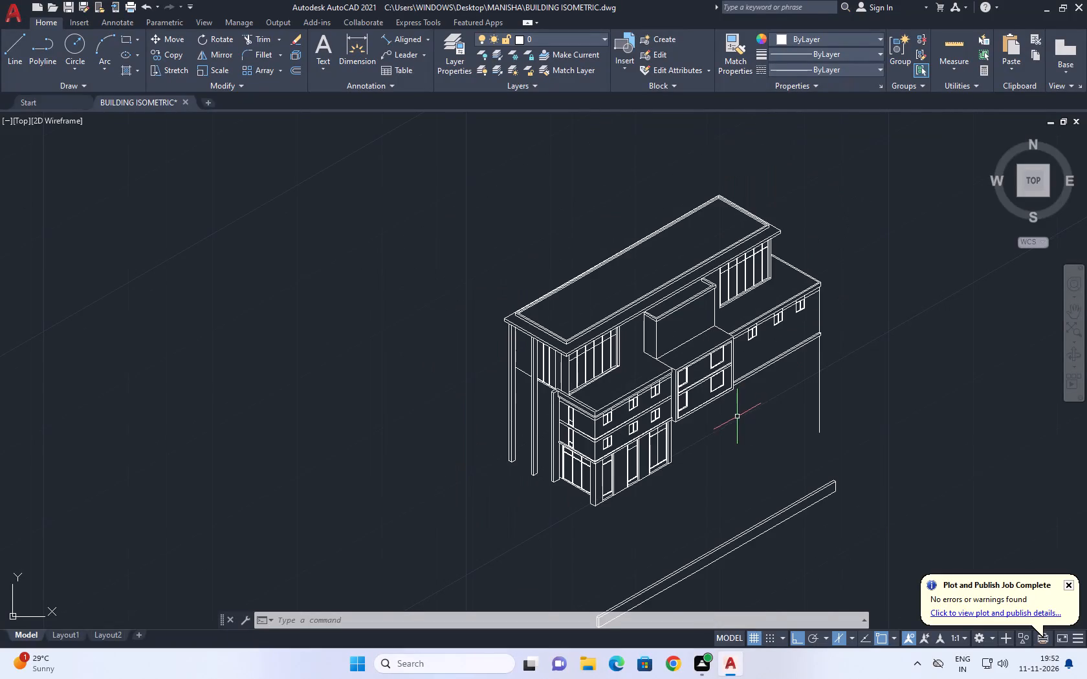
pyautogui.scroll(1, 631, 427)
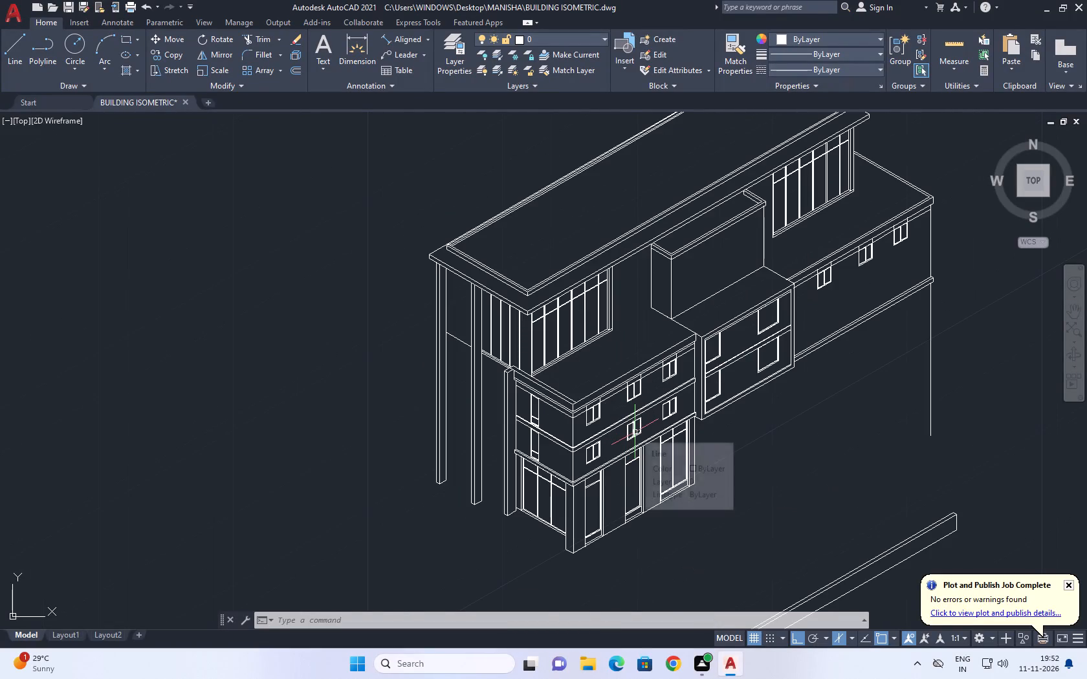
pyautogui.moveTo(601, 466); pyautogui.dragTo(664, 465, button='middle')
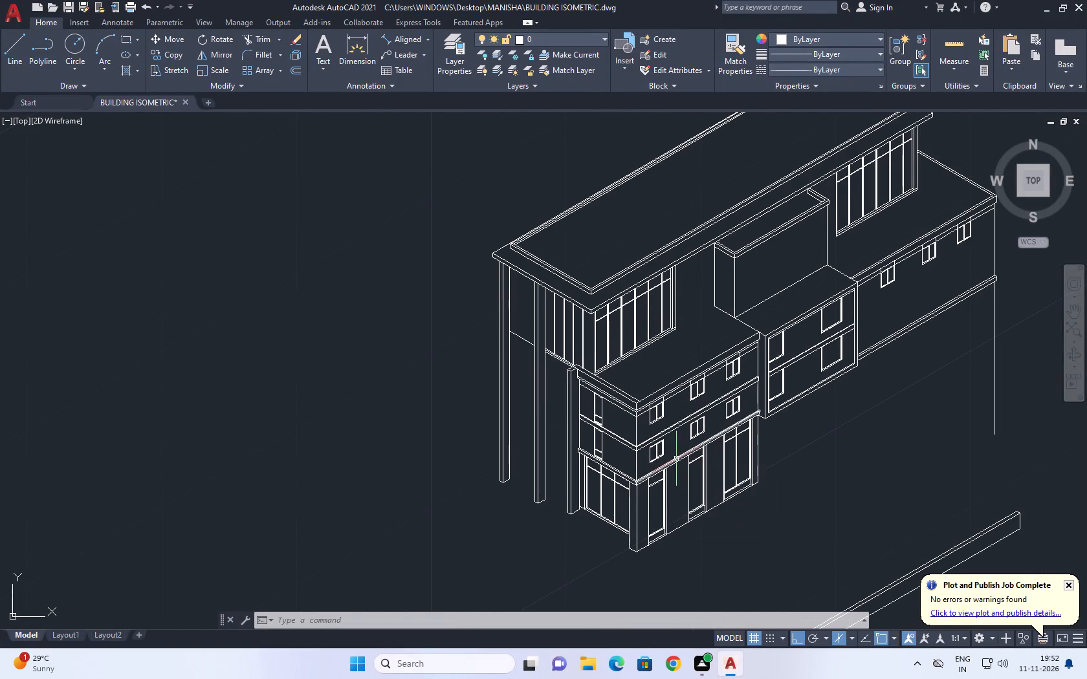
pyautogui.moveTo(889, 369); pyautogui.dragTo(760, 433, button='middle')
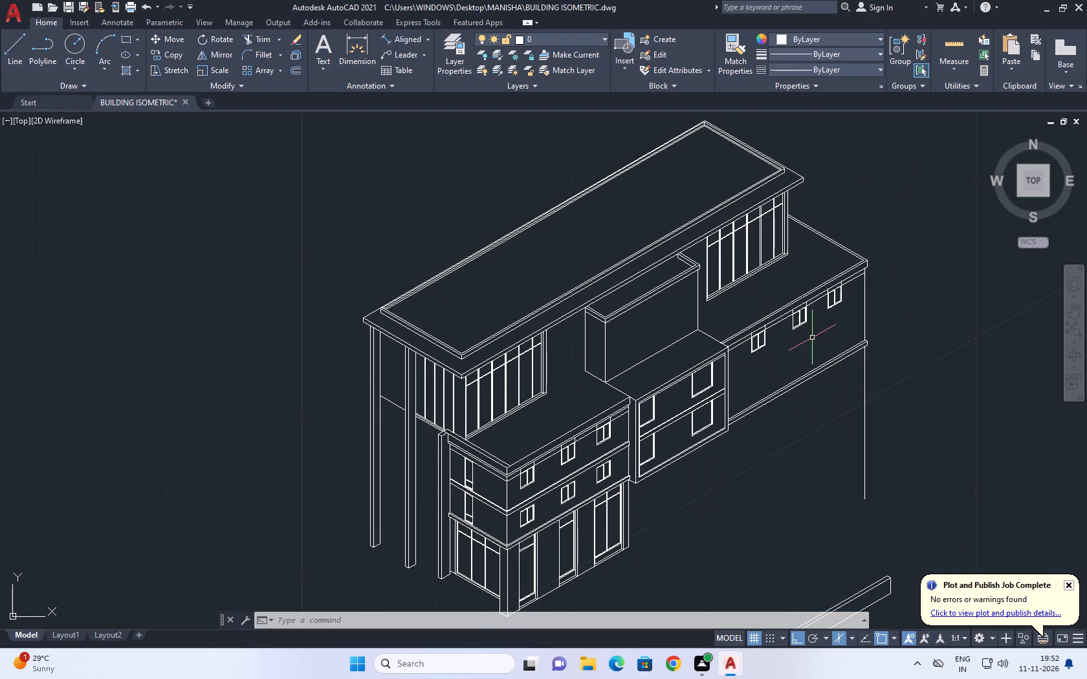
# Move the side-wall window nearest the projecting block along the wall slope until its outer edge meets that block's corner.
pyautogui.moveTo(815, 339); pyautogui.dragTo(780, 393, button='middle')
pyautogui.scroll(2, 721, 384)
pyautogui.click(694, 317)
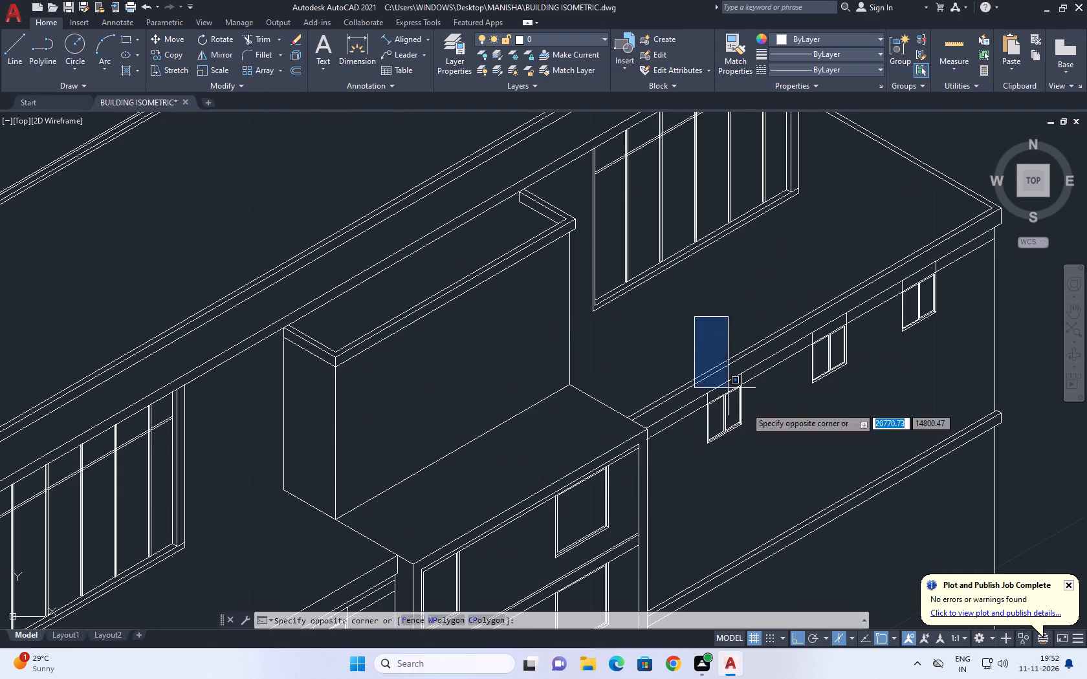
pyautogui.click(787, 478)
pyautogui.scroll(-1, 745, 422)
pyautogui.moveTo(752, 450); pyautogui.dragTo(756, 457, button='middle')
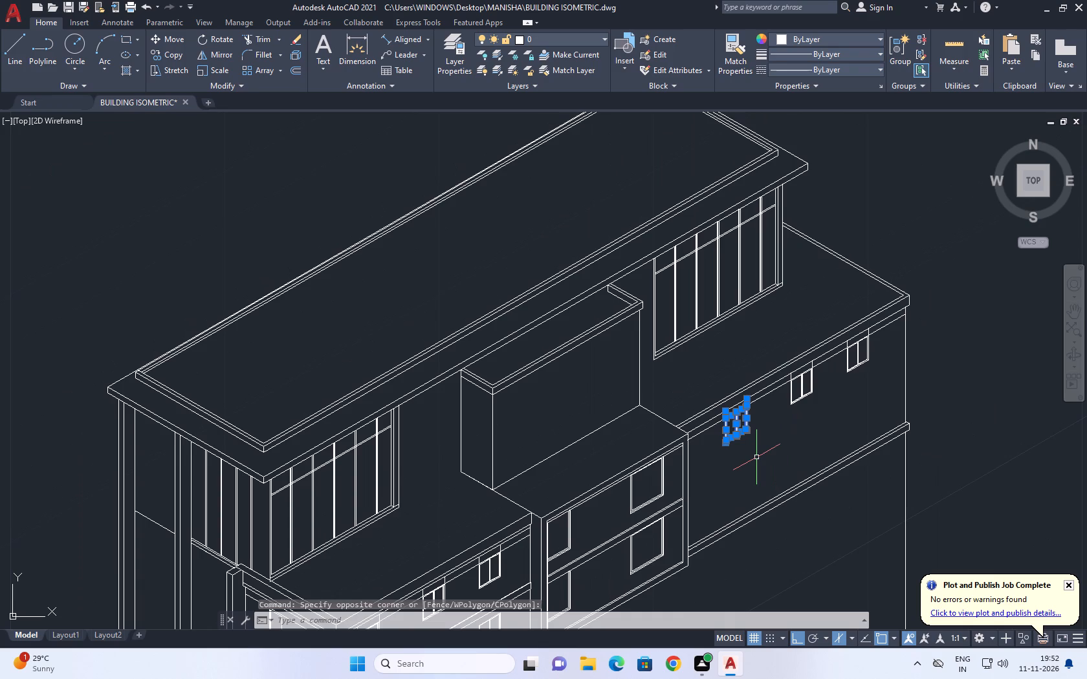
pyautogui.write('M')
pyautogui.press('space')
pyautogui.scroll(3, 734, 434)
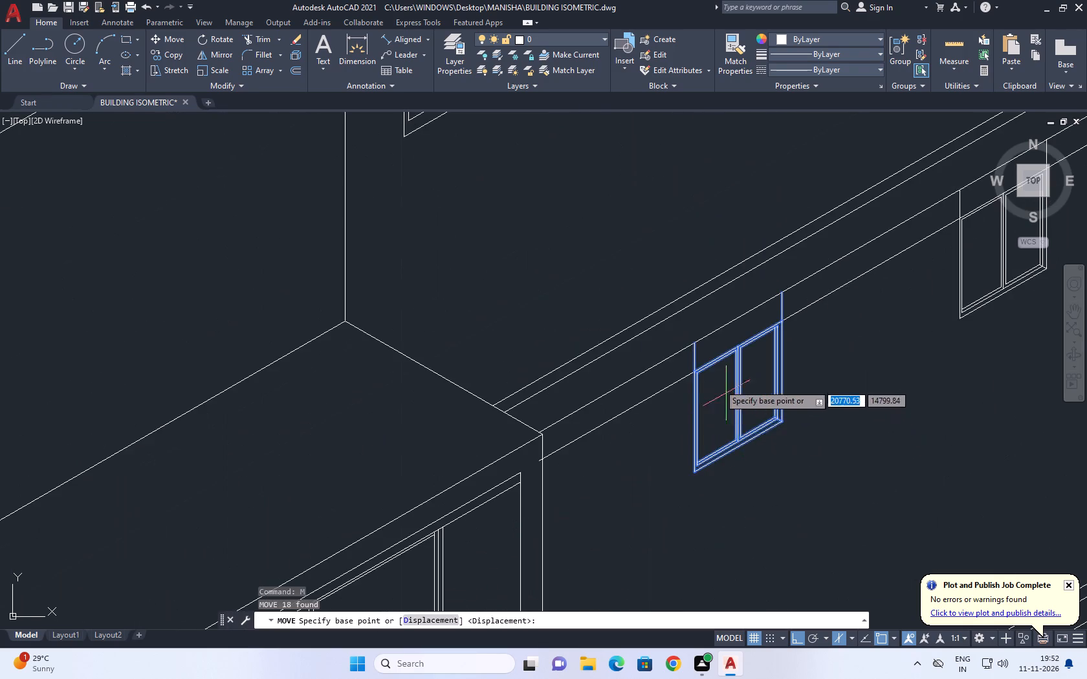
pyautogui.scroll(2, 694, 366)
pyautogui.click(693, 378)
pyautogui.scroll(-3, 692, 352)
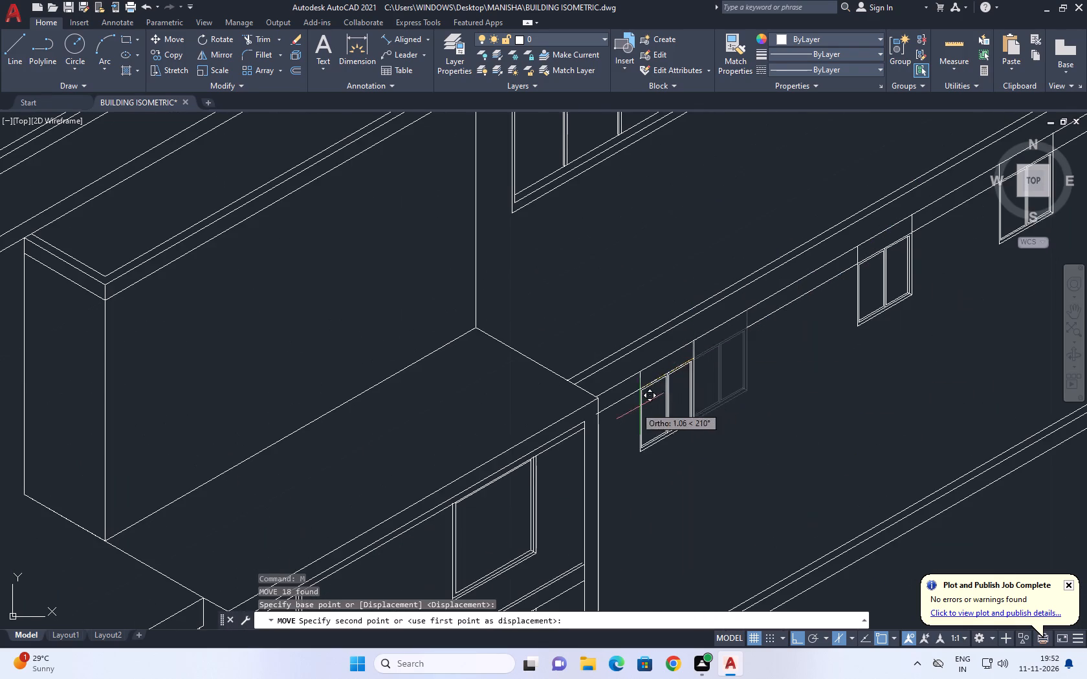
pyautogui.scroll(3, 604, 410)
pyautogui.click(580, 428)
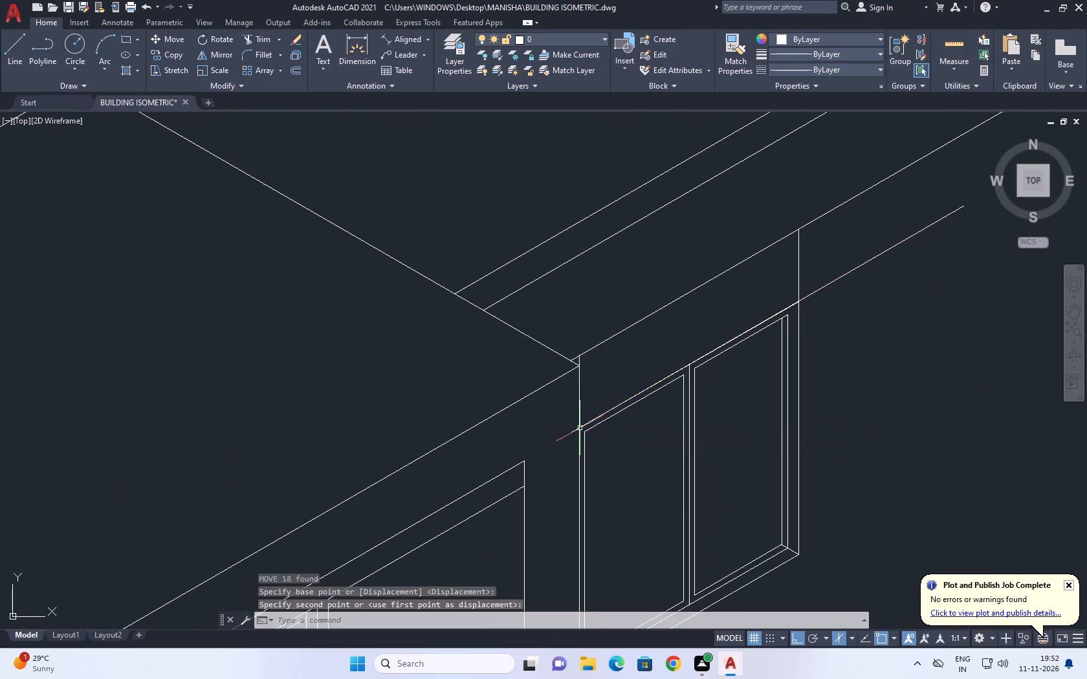
# Trim the window-top line at the relocated window and the fascia line's overshoot past the projecting block's corner.
pyautogui.moveTo(591, 413); pyautogui.dragTo(756, 337, button='middle')
pyautogui.scroll(1, 698, 382)
pyautogui.write('TR')
pyautogui.scroll(1, 697, 382)
pyautogui.press('space')
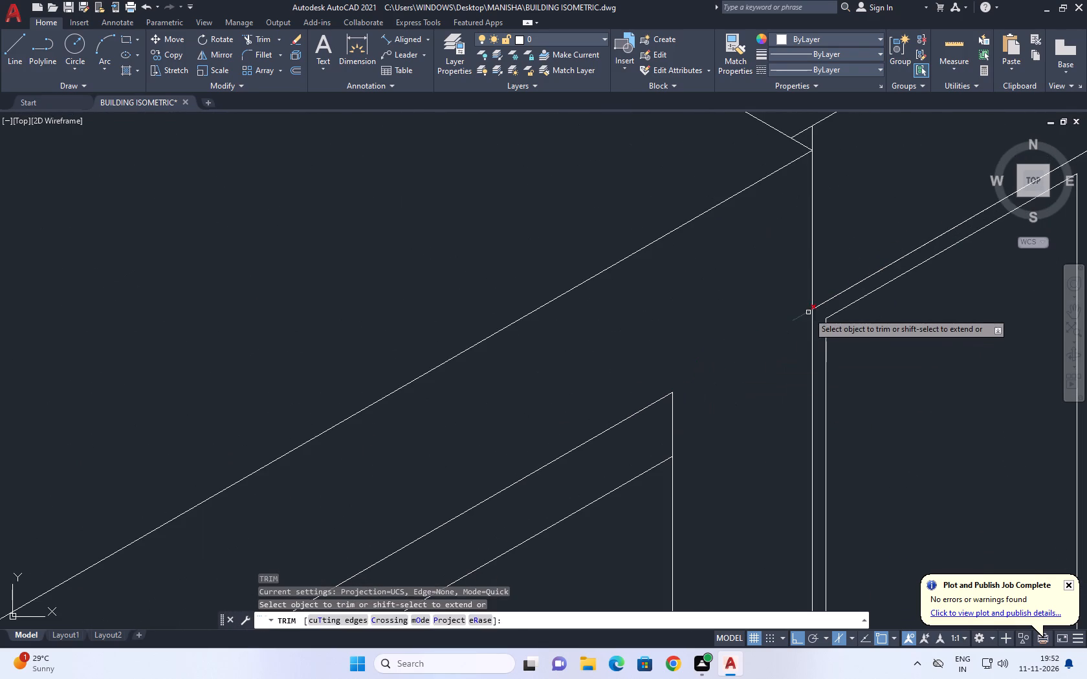
pyautogui.click(805, 312)
pyautogui.click(827, 300)
pyautogui.scroll(-3, 712, 350)
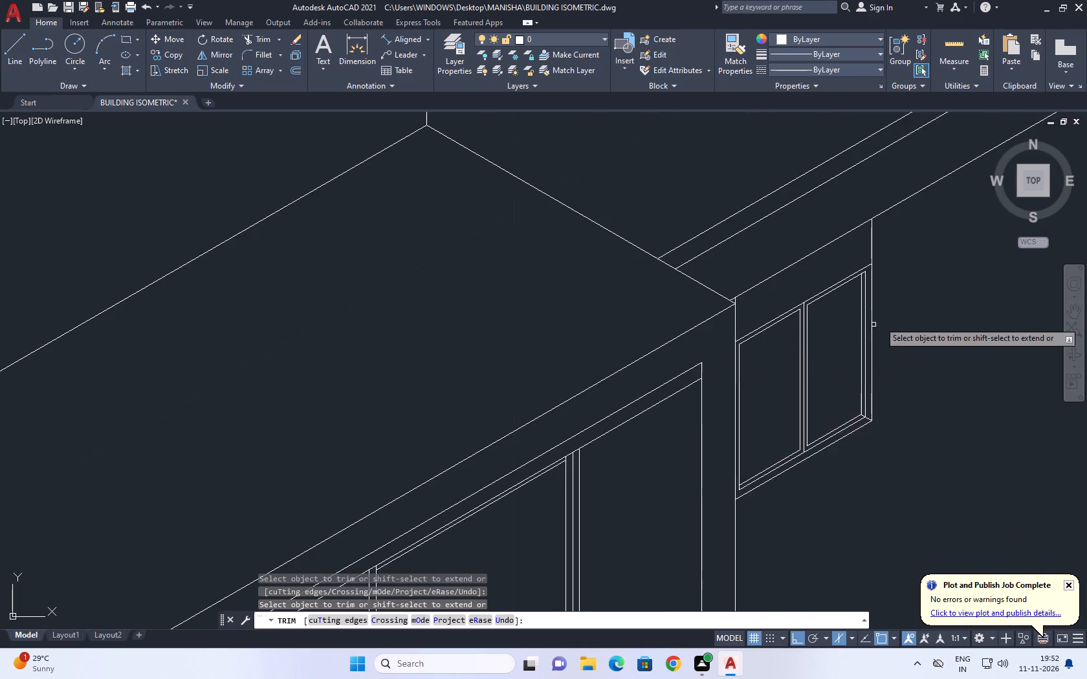
pyautogui.moveTo(905, 297); pyautogui.dragTo(760, 393, button='middle')
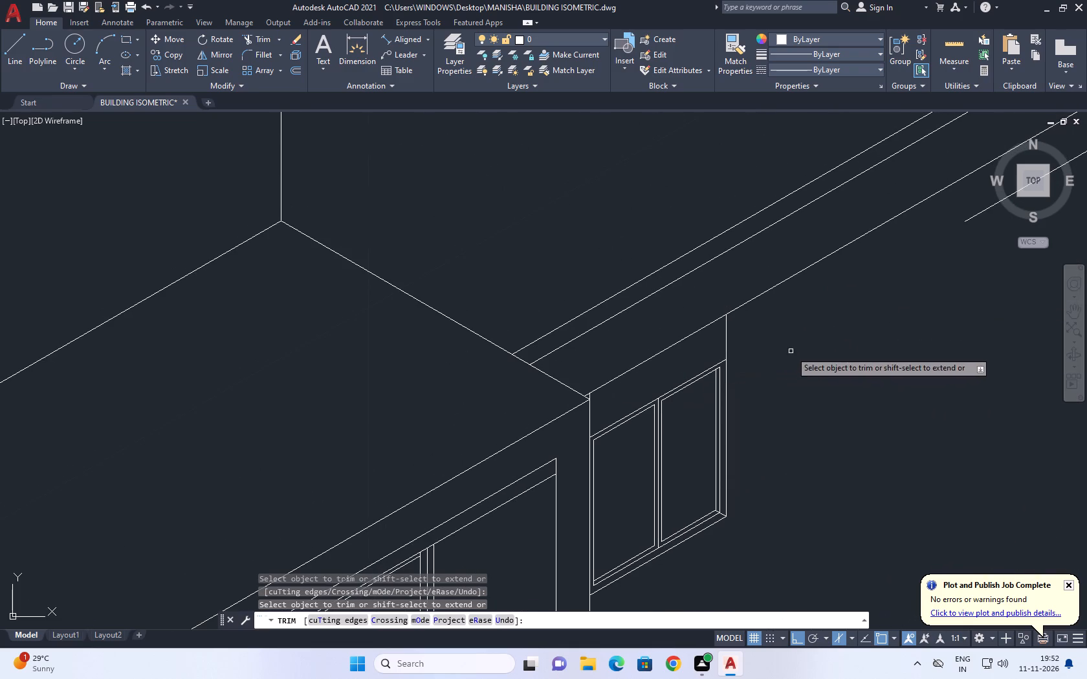
pyautogui.scroll(3, 606, 394)
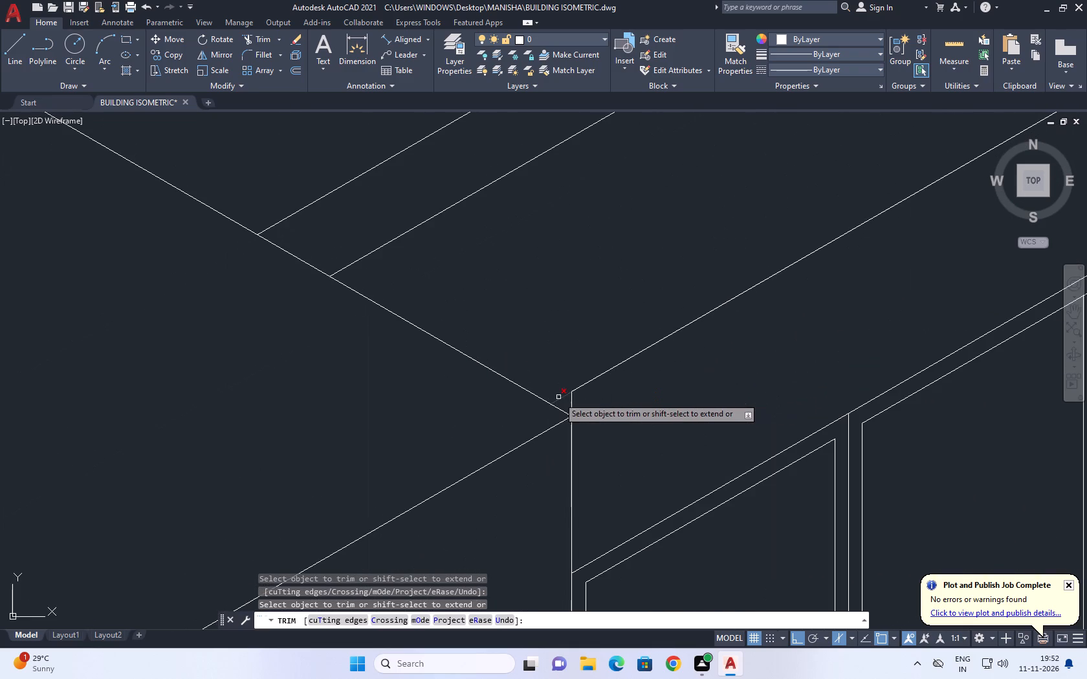
pyautogui.click(558, 397)
pyautogui.scroll(-6, 617, 359)
pyautogui.press('Escape')
# Extend the window-top line down the slope to the window at the projecting block's corner.
pyautogui.moveTo(772, 292); pyautogui.dragTo(721, 319, button='middle')
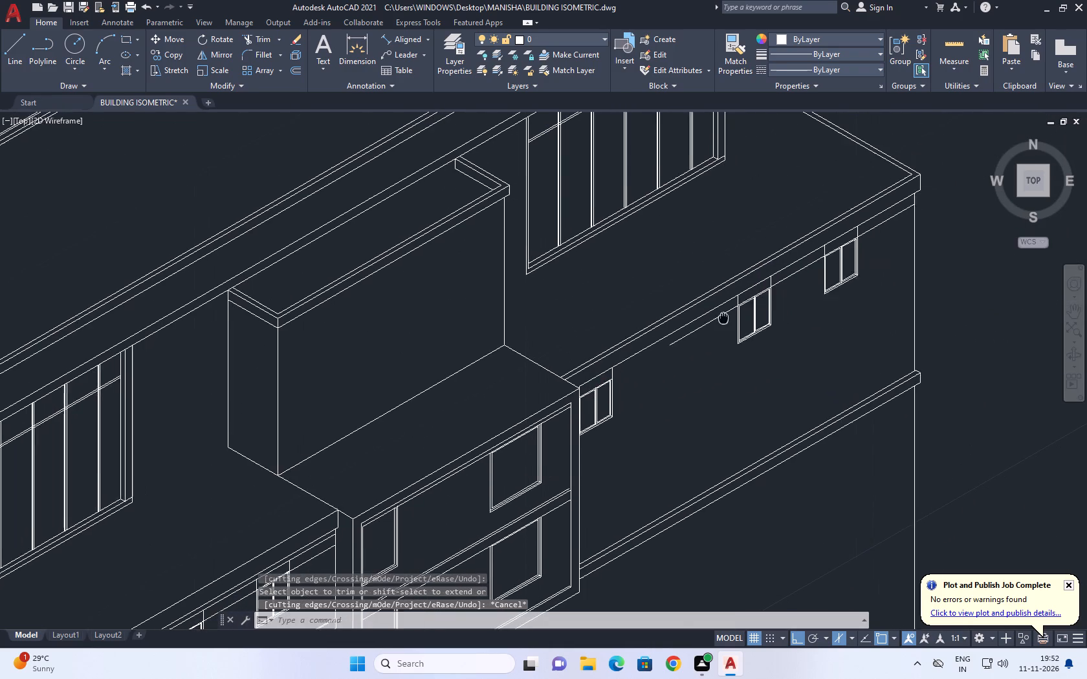
pyautogui.moveTo(721, 319); pyautogui.dragTo(721, 319, button='middle')
pyautogui.scroll(1, 675, 345)
pyautogui.write('EX')
pyautogui.press('space')
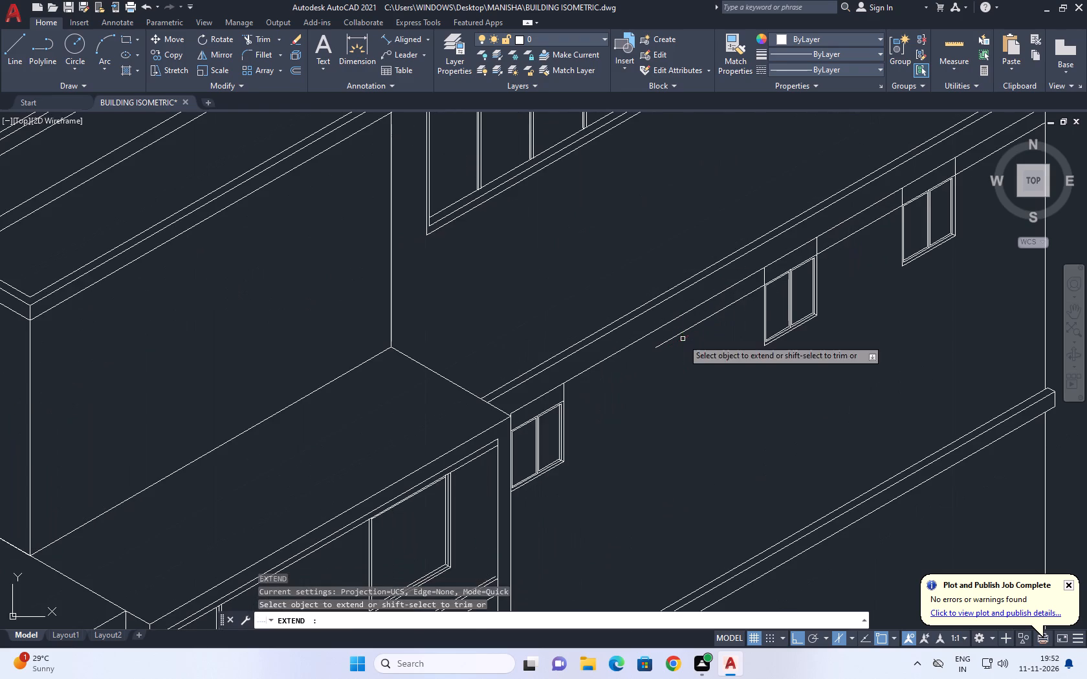
pyautogui.click(686, 334)
pyautogui.click(663, 340)
pyautogui.press('Escape')
# Move the middle side-wall window down the wall slope, closer to the window at the projecting block's corner.
pyautogui.scroll(-1, 654, 348)
pyautogui.scroll(1, 738, 321)
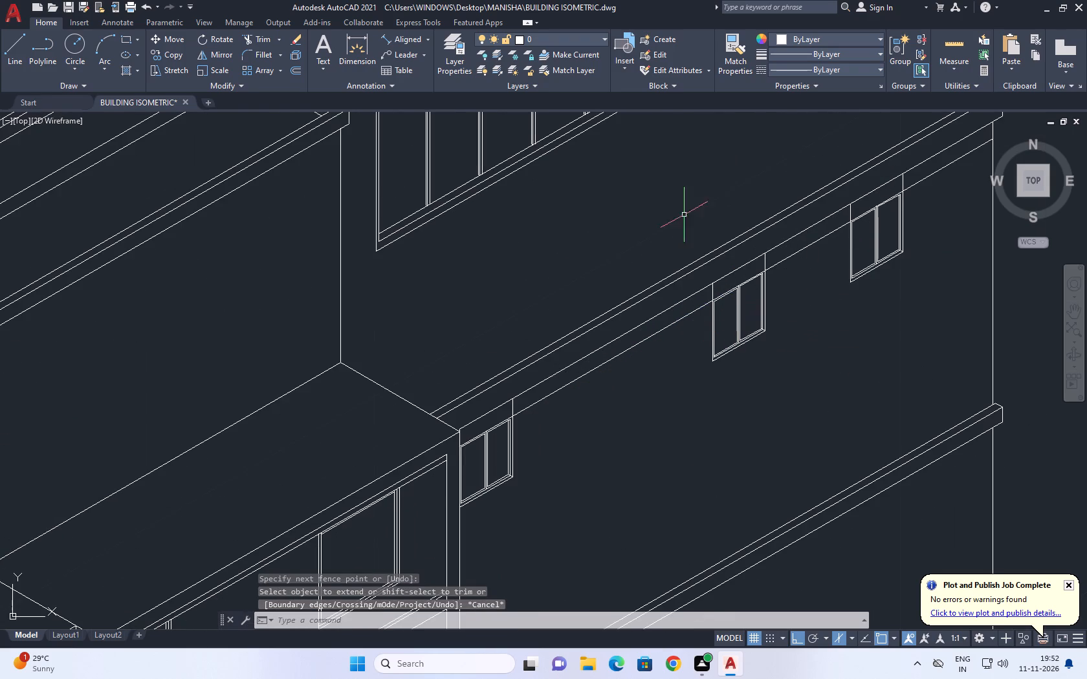
pyautogui.click(674, 205)
pyautogui.click(809, 442)
pyautogui.write('M')
pyautogui.press('space')
pyautogui.moveTo(862, 354); pyautogui.dragTo(855, 356)
pyautogui.click(807, 374)
# Extend the window-top line to the shifted middle window.
pyautogui.moveTo(784, 292); pyautogui.dragTo(782, 312, button='middle')
pyautogui.scroll(1, 777, 321)
pyautogui.write('EX')
pyautogui.press('space')
pyautogui.click(667, 323)
pyautogui.scroll(-3, 693, 322)
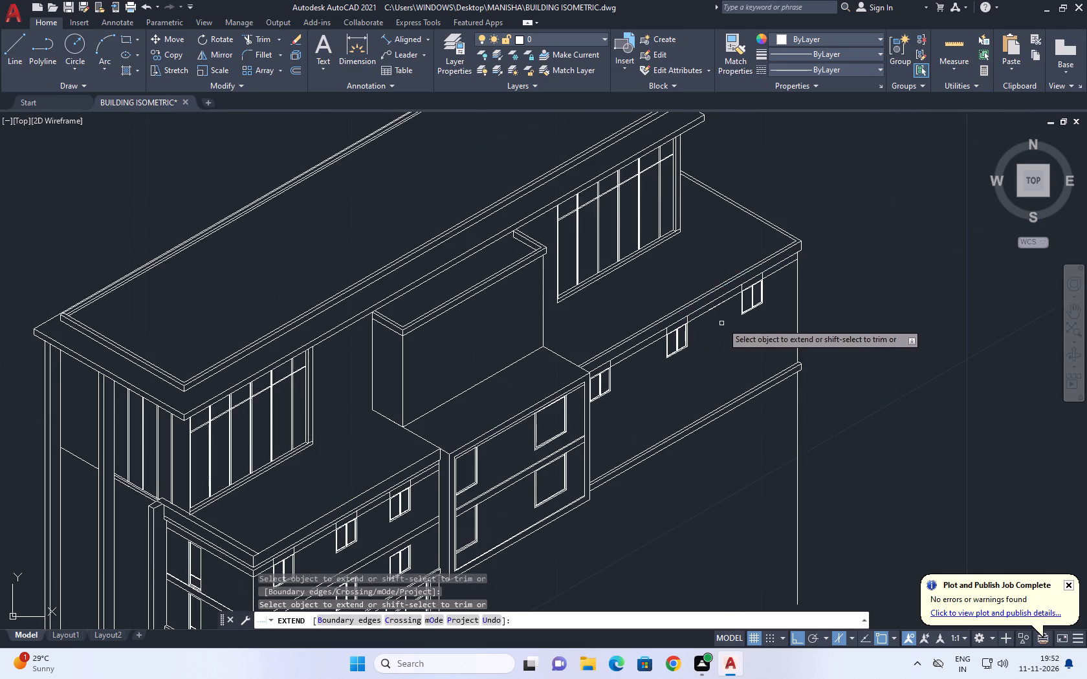
pyautogui.press('Escape')
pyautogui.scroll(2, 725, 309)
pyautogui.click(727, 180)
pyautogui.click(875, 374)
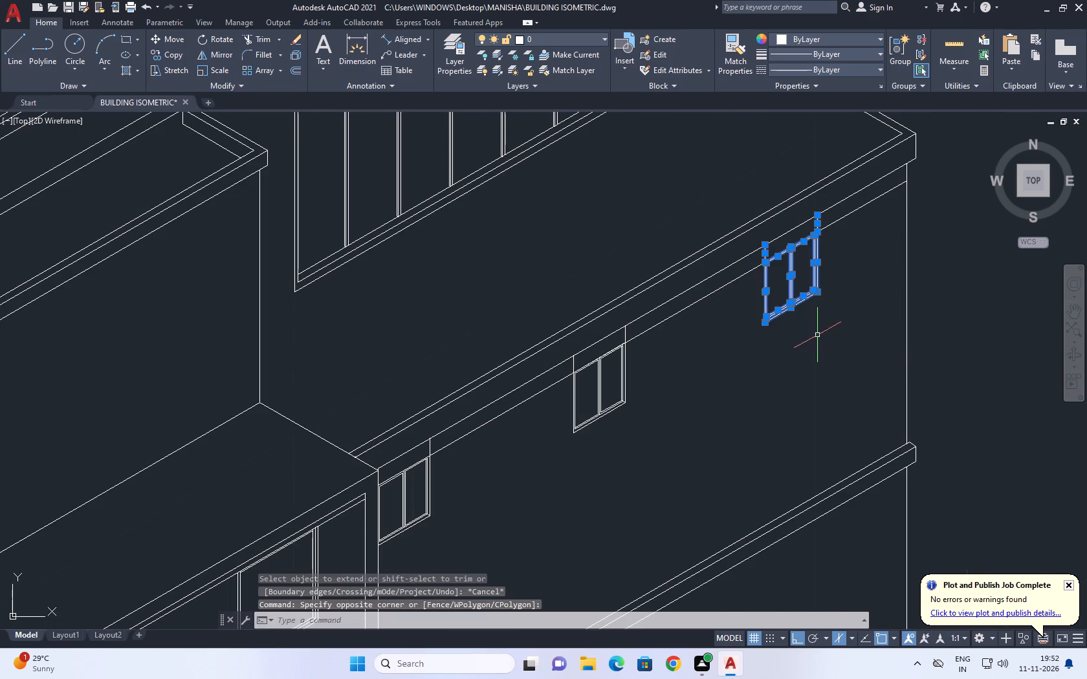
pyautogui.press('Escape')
# Move the middle side-wall window slightly up the wall slope, toward the far window.
pyautogui.click(538, 264)
pyautogui.click(668, 468)
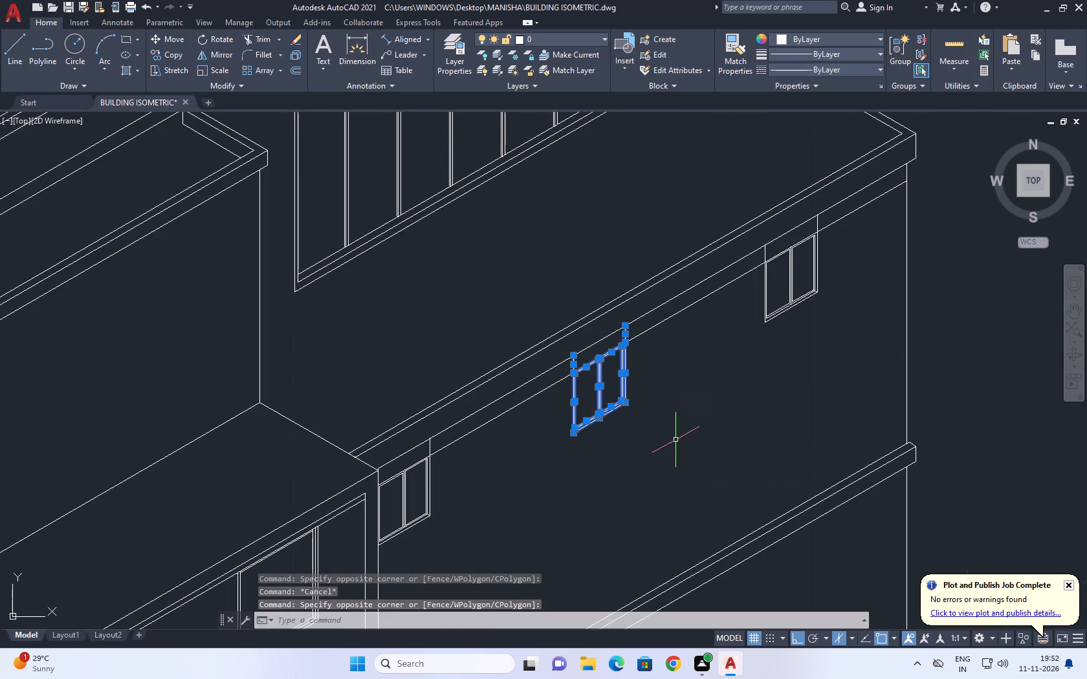
pyautogui.write('M')
pyautogui.press('space')
pyautogui.click(685, 430)
pyautogui.click(703, 424)
# Move the roof block's far end edges and far wall corner line inward along the side wall by about 0.51 units.
pyautogui.scroll(-2, 653, 408)
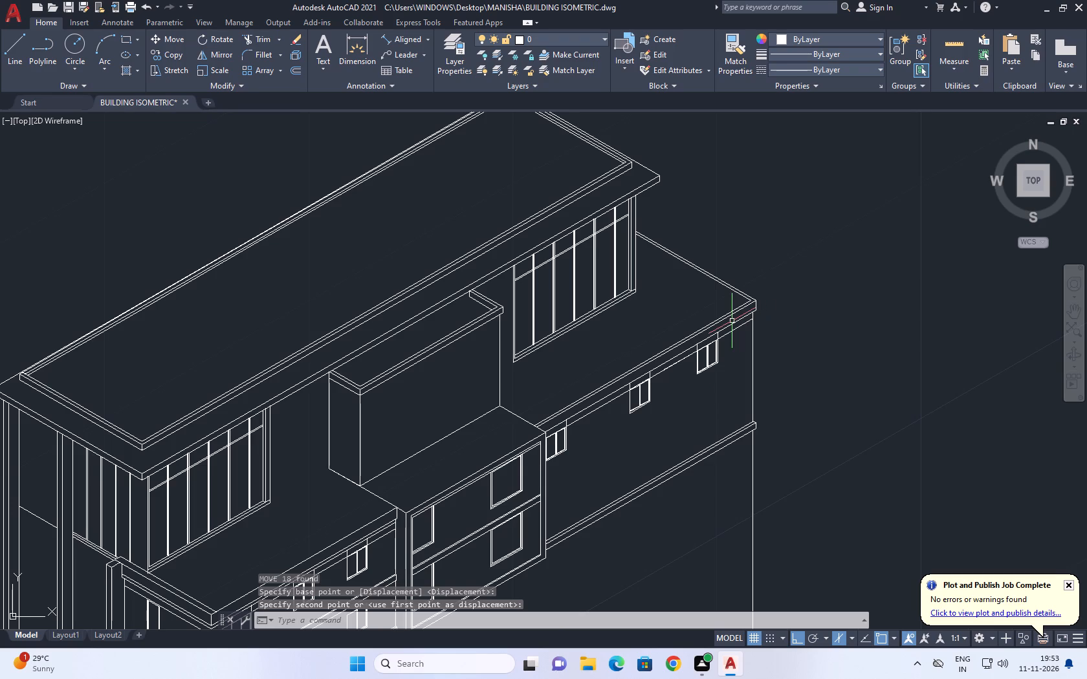
pyautogui.scroll(1, 758, 290)
pyautogui.moveTo(756, 250); pyautogui.dragTo(738, 250)
pyautogui.moveTo(662, 273); pyautogui.dragTo(658, 279)
pyautogui.moveTo(754, 325); pyautogui.dragTo(750, 255, button='middle')
pyautogui.click(693, 147)
pyautogui.scroll(-2, 753, 294)
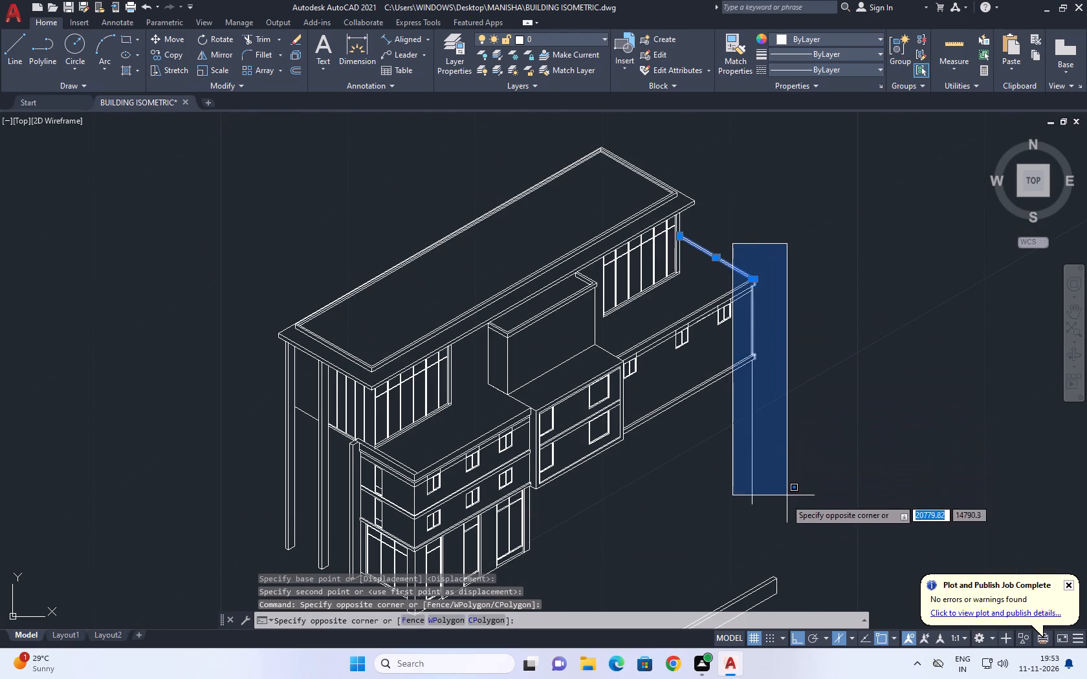
pyautogui.moveTo(784, 529); pyautogui.dragTo(788, 538)
pyautogui.moveTo(740, 308); pyautogui.dragTo(807, 404, button='middle')
pyautogui.press('m')
pyautogui.press('space')
pyautogui.scroll(3, 800, 371)
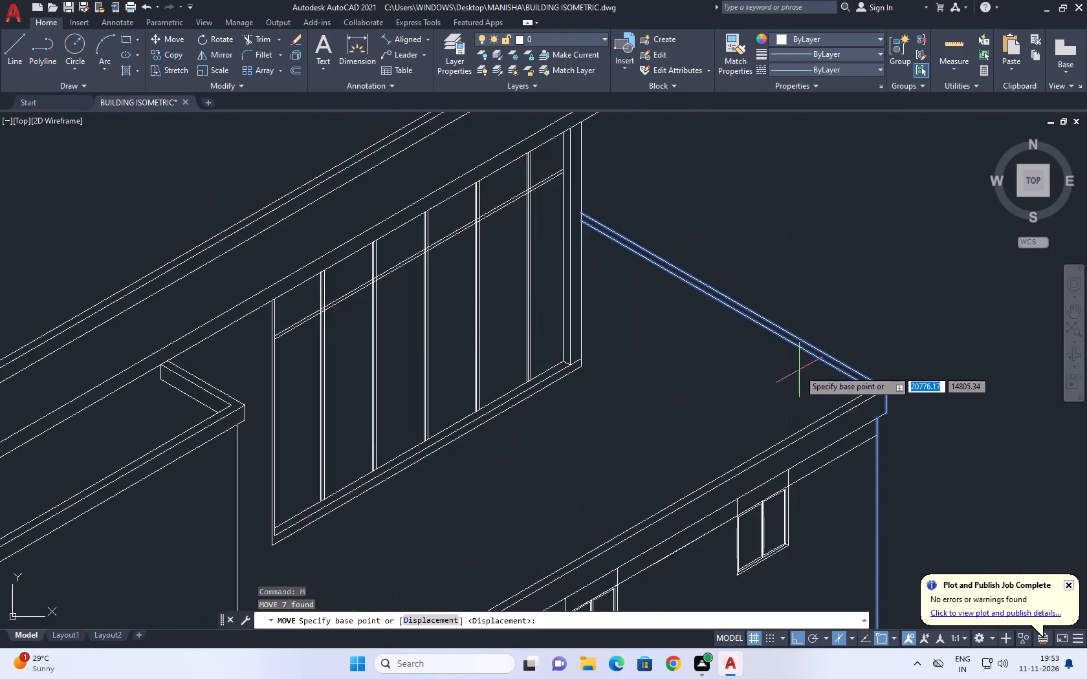
pyautogui.scroll(1, 802, 384)
pyautogui.click(802, 384)
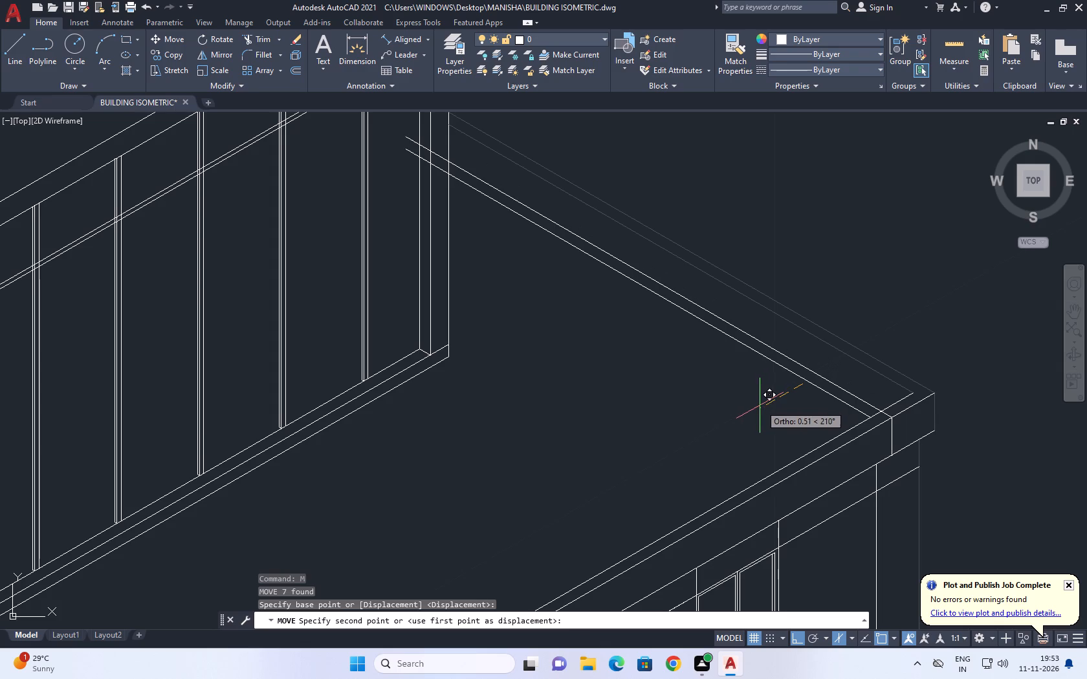
pyautogui.click(760, 405)
# Trim the roof block's two far-end roof edge lines where they run past the upper storey's wall corner.
pyautogui.moveTo(834, 356); pyautogui.dragTo(833, 398, button='middle')
pyautogui.press('t')
pyautogui.write('R')
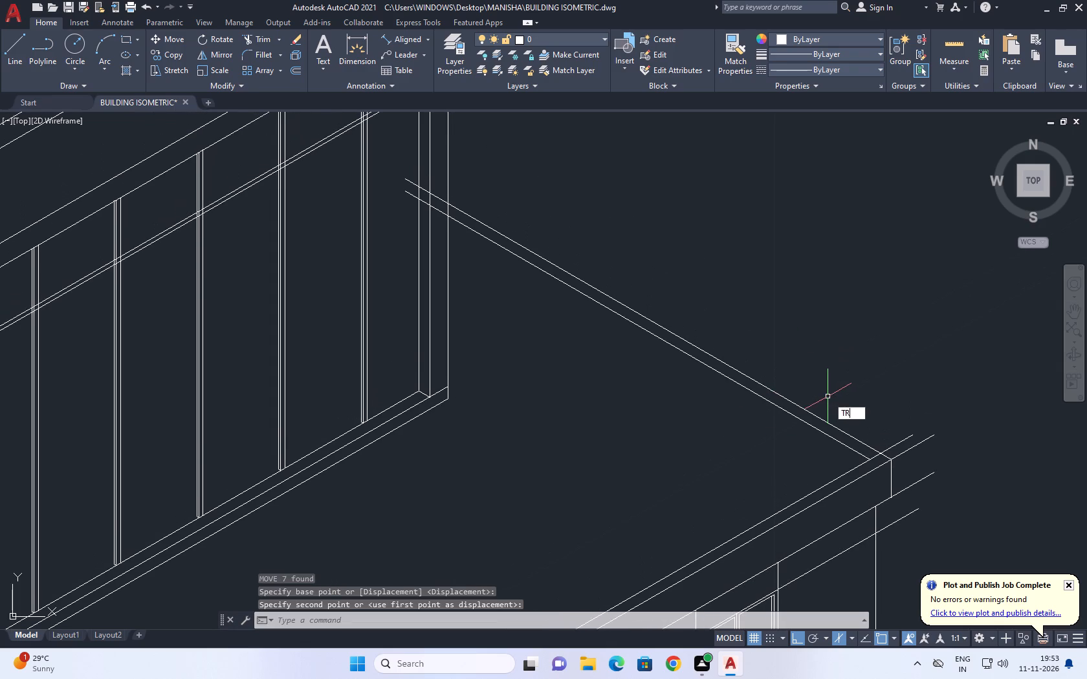
pyautogui.press('space')
pyautogui.scroll(2, 460, 214)
pyautogui.click(406, 155)
pyautogui.moveTo(402, 231); pyautogui.dragTo(402, 241)
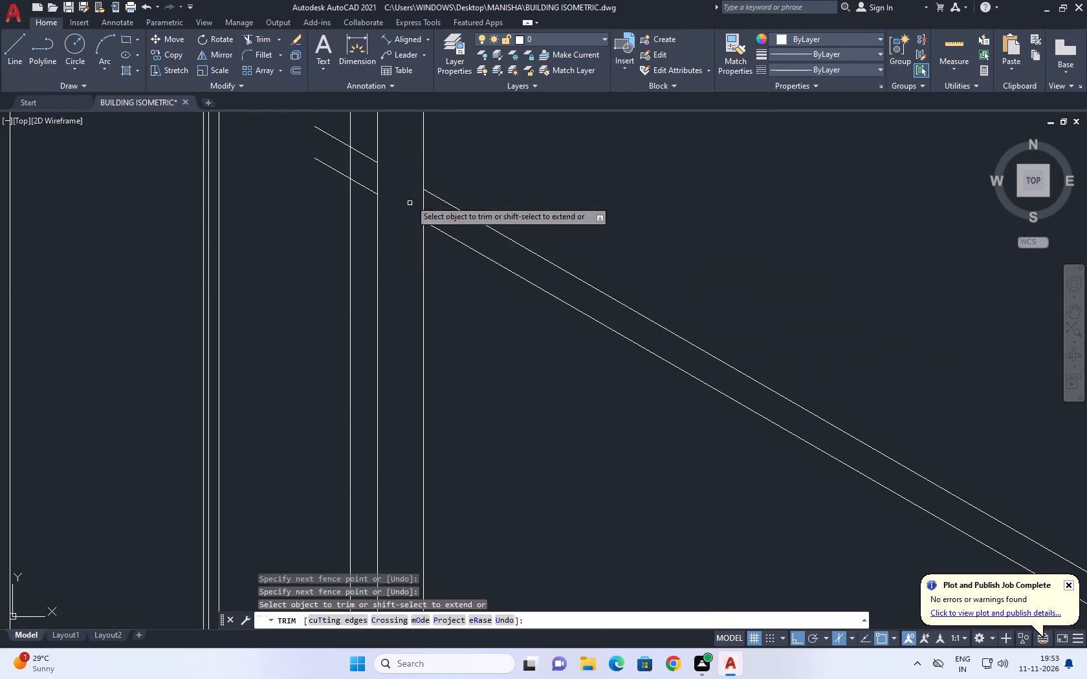
pyautogui.moveTo(417, 191); pyautogui.dragTo(694, 419, button='middle')
pyautogui.press('space')
# Delete the two leftover roof edge stubs beside the upper storey's wall corner.
pyautogui.click(578, 327)
pyautogui.click(738, 491)
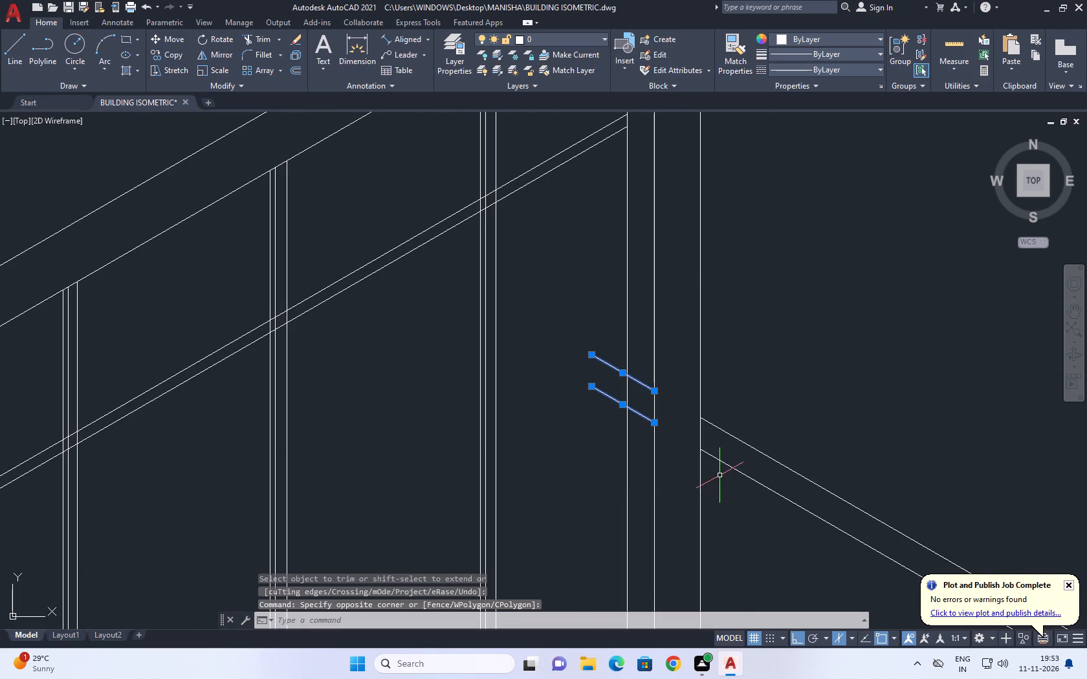
pyautogui.press('Delete')
# Trim the roof edge lines and window-top line where they run past the roof block's shortened far corner.
pyautogui.scroll(-4, 697, 426)
pyautogui.moveTo(867, 495); pyautogui.dragTo(732, 233, button='middle')
pyautogui.moveTo(760, 340); pyautogui.dragTo(762, 388, button='middle')
pyautogui.scroll(1, 762, 389)
pyautogui.press('t')
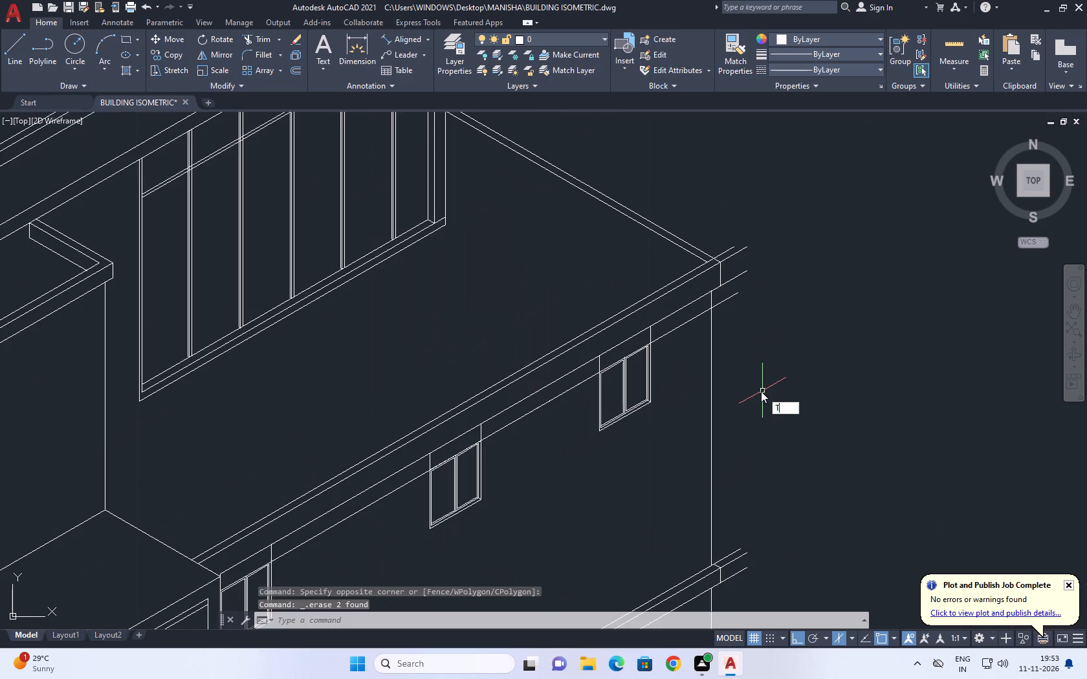
pyautogui.press('r')
pyautogui.press('space')
pyautogui.scroll(3, 744, 380)
pyautogui.moveTo(694, 255); pyautogui.dragTo(773, 528, button='middle')
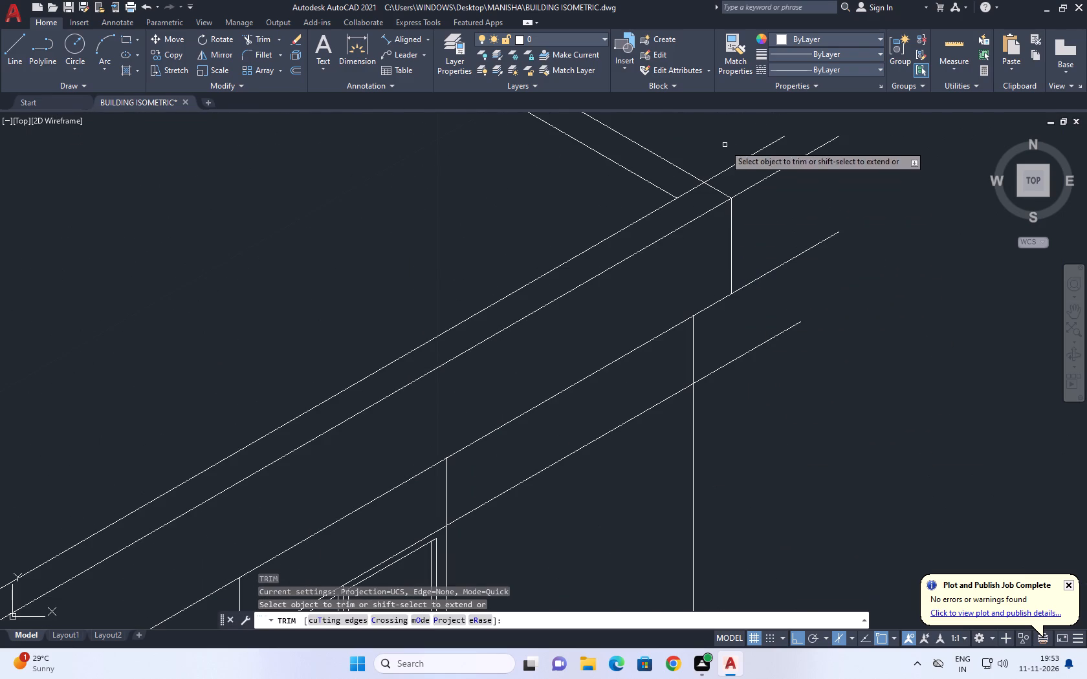
pyautogui.click(725, 140)
pyautogui.click(780, 297)
pyautogui.moveTo(767, 271); pyautogui.dragTo(765, 283)
pyautogui.moveTo(756, 392); pyautogui.dragTo(756, 400)
# Trim the lower side-wall band's lines where they run past its far end.
pyautogui.scroll(-4, 738, 232)
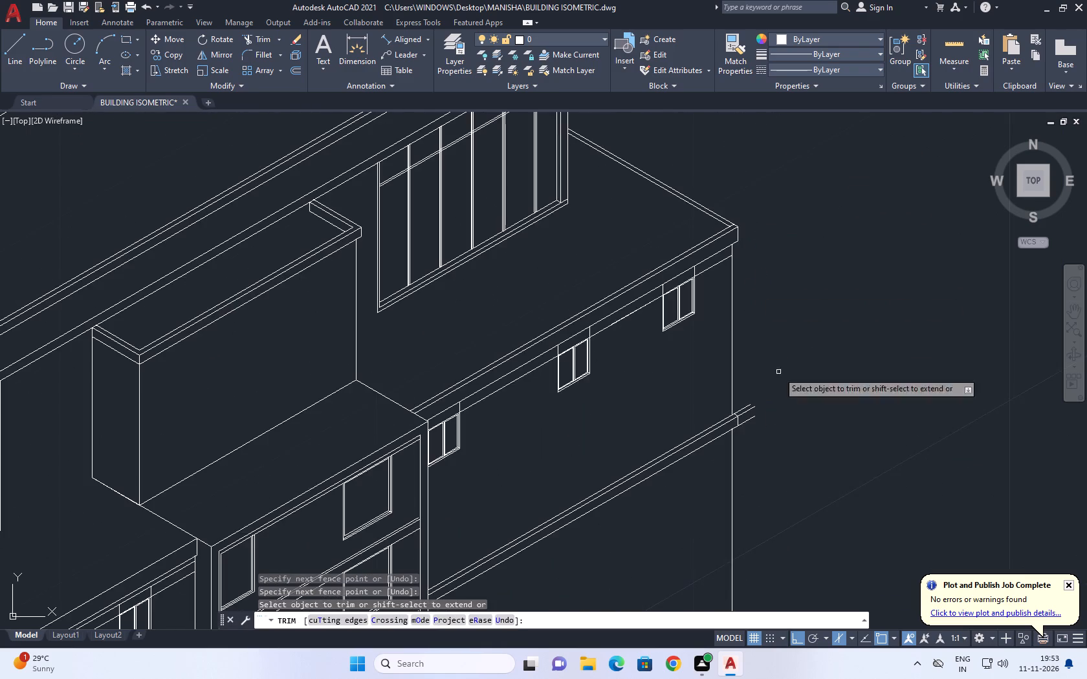
pyautogui.scroll(2, 739, 424)
pyautogui.click(753, 356)
pyautogui.moveTo(758, 433); pyautogui.dragTo(763, 443)
pyautogui.scroll(-4, 769, 352)
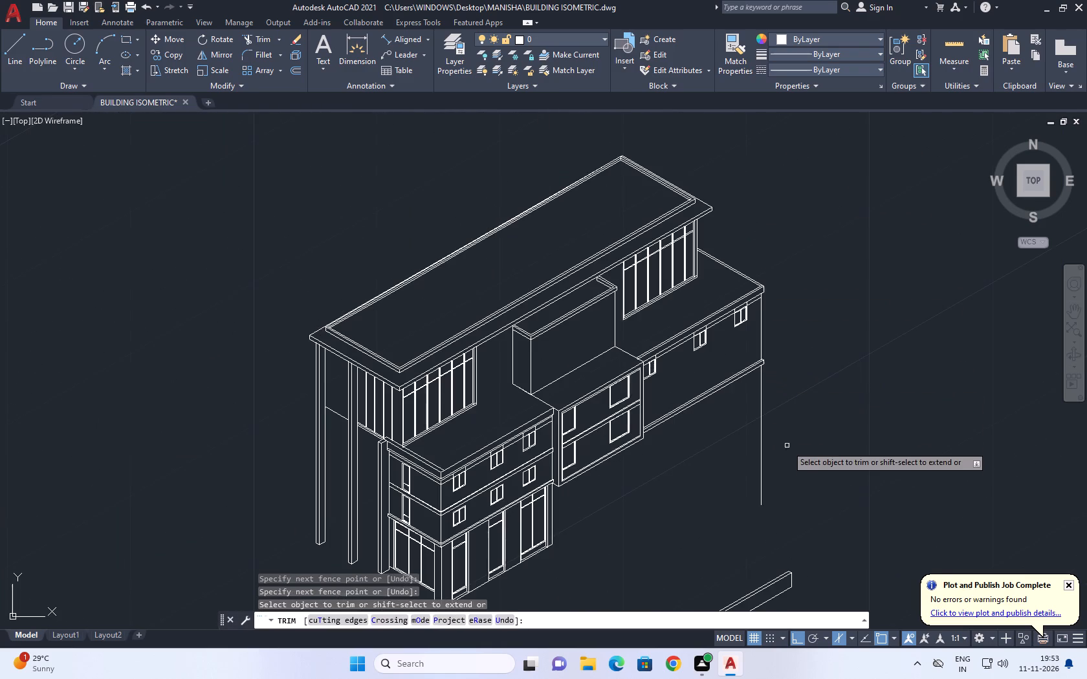
pyautogui.press('space')
# Move the middle side-wall window slightly down the wall slope, toward the near window.
pyautogui.scroll(3, 721, 311)
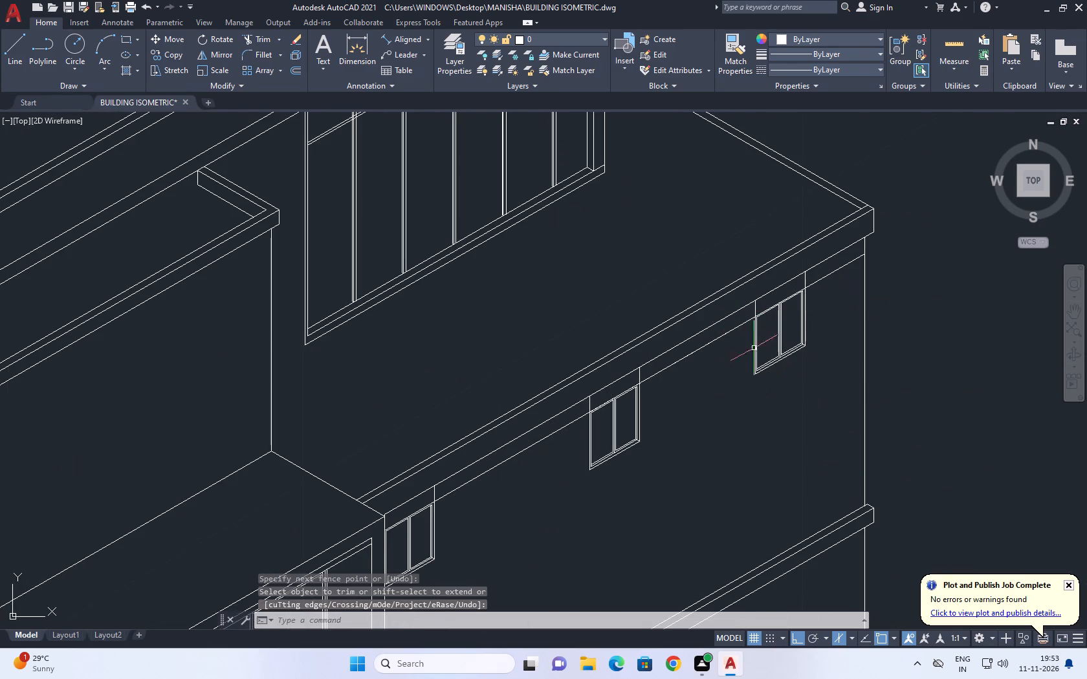
pyautogui.moveTo(703, 332); pyautogui.dragTo(725, 264, button='middle')
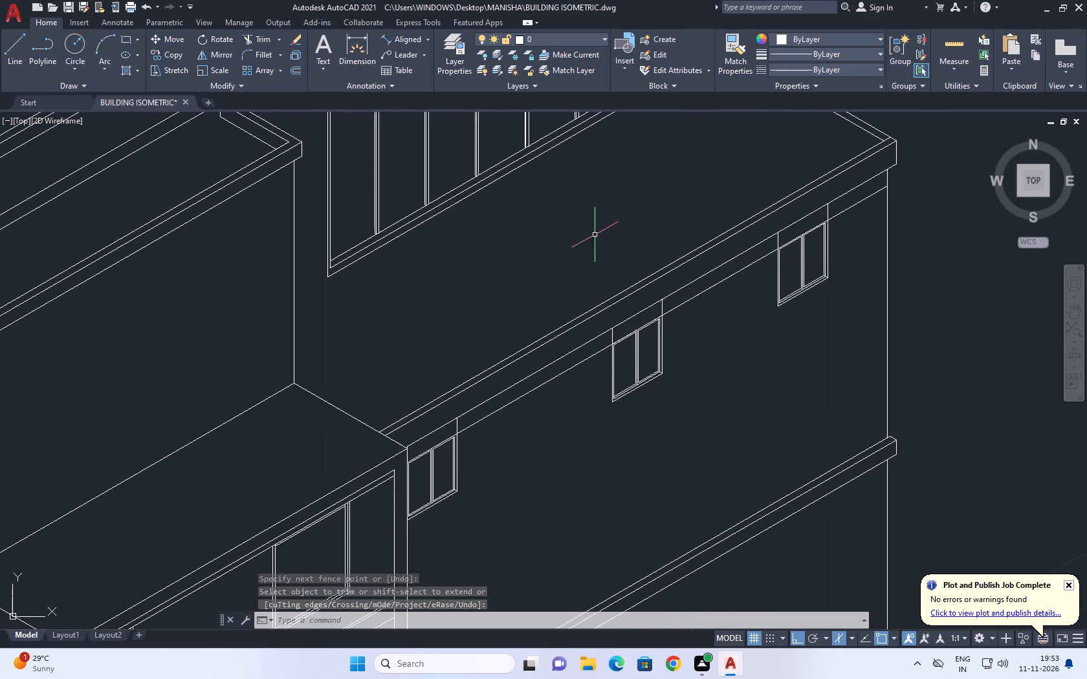
pyautogui.scroll(-1, 591, 272)
pyautogui.click(565, 248)
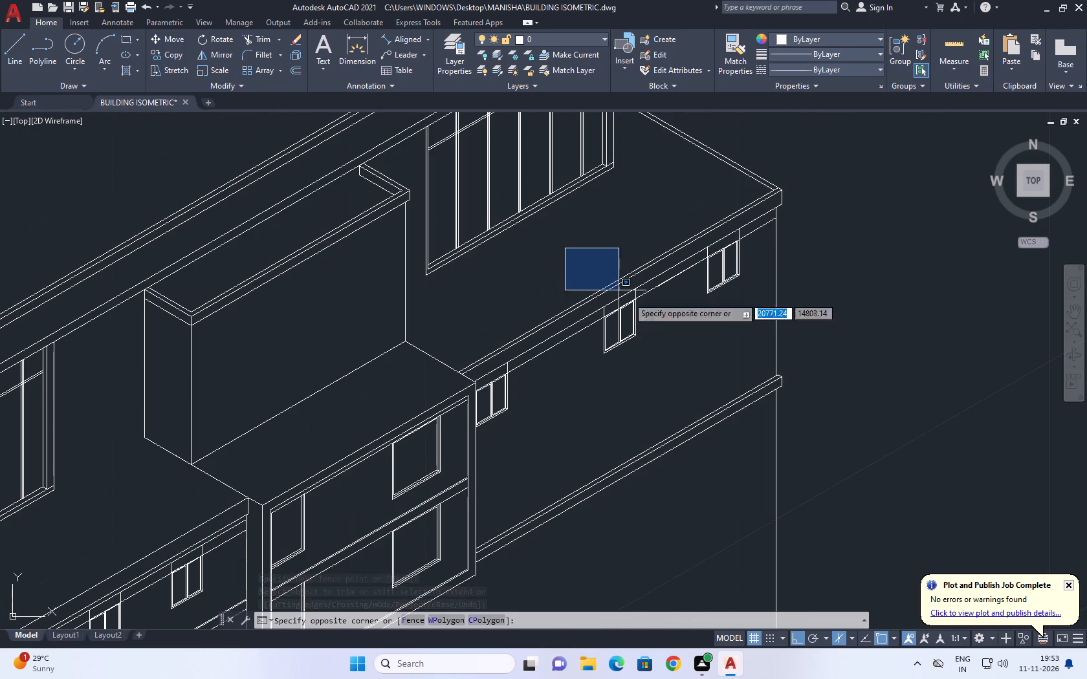
pyautogui.click(670, 387)
pyautogui.moveTo(664, 368); pyautogui.dragTo(686, 396, button='middle')
pyautogui.press('m')
pyautogui.press('space')
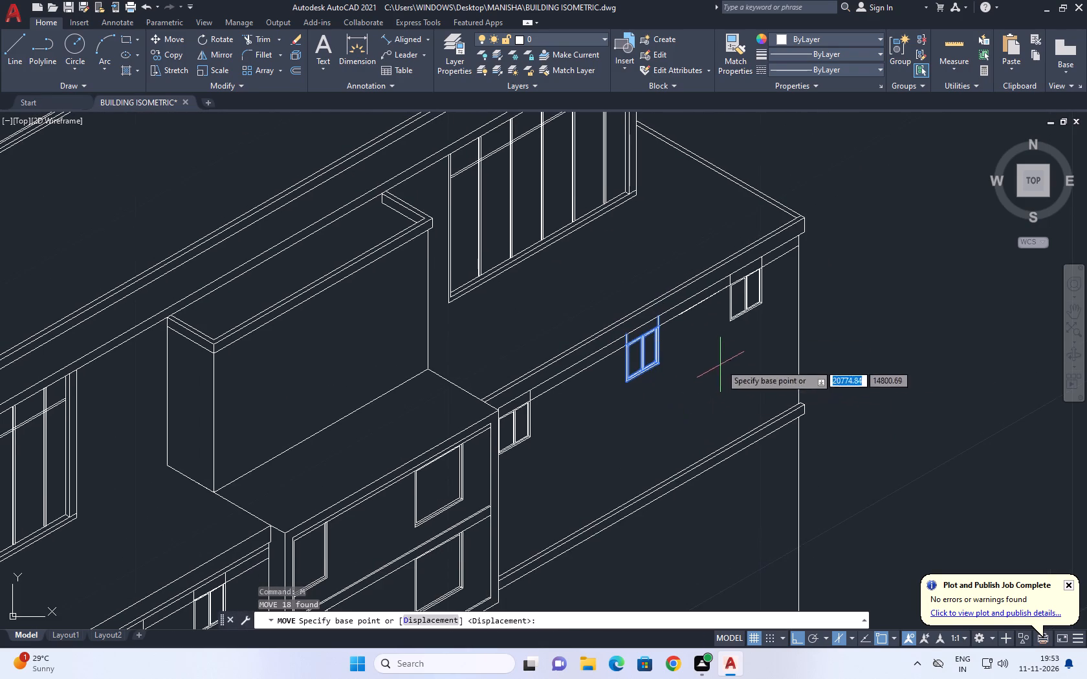
pyautogui.click(723, 361)
pyautogui.click(714, 366)
# Delete the overlapping extra window-top line segment between the middle and far side-wall windows.
pyautogui.scroll(3, 678, 305)
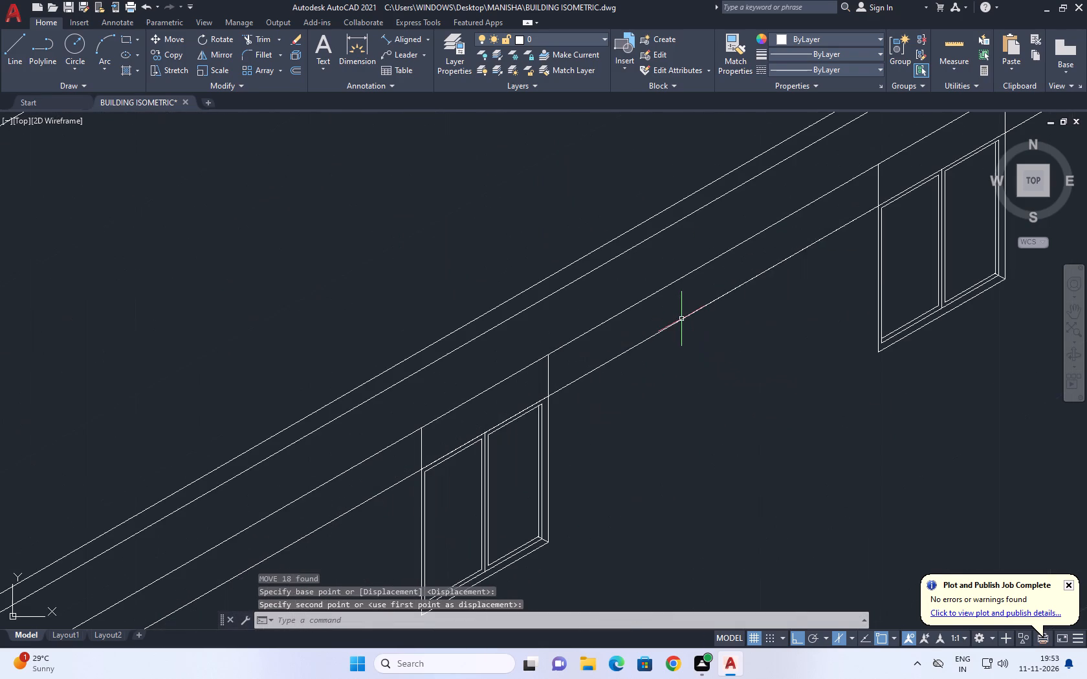
pyautogui.click(681, 319)
pyautogui.scroll(-1, 681, 329)
pyautogui.press('Delete')
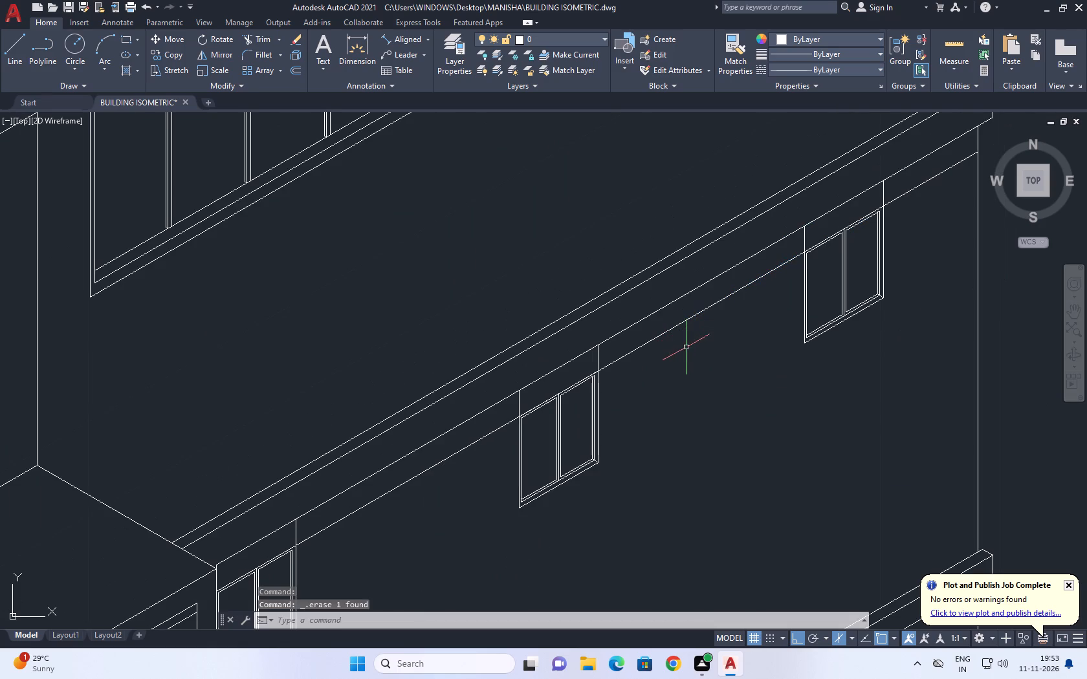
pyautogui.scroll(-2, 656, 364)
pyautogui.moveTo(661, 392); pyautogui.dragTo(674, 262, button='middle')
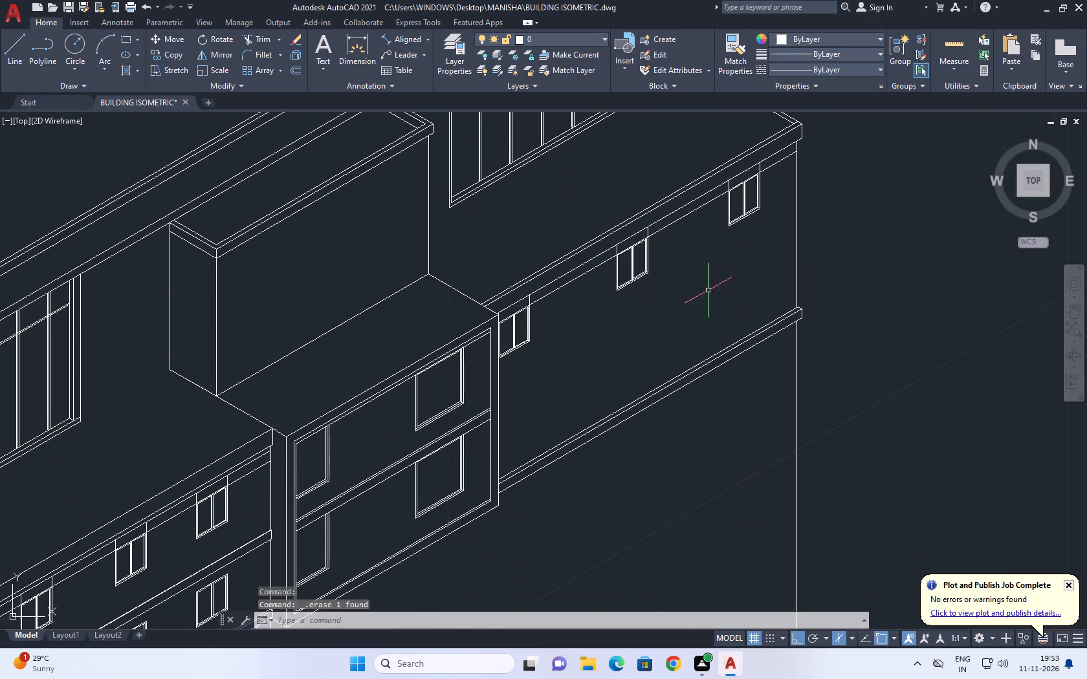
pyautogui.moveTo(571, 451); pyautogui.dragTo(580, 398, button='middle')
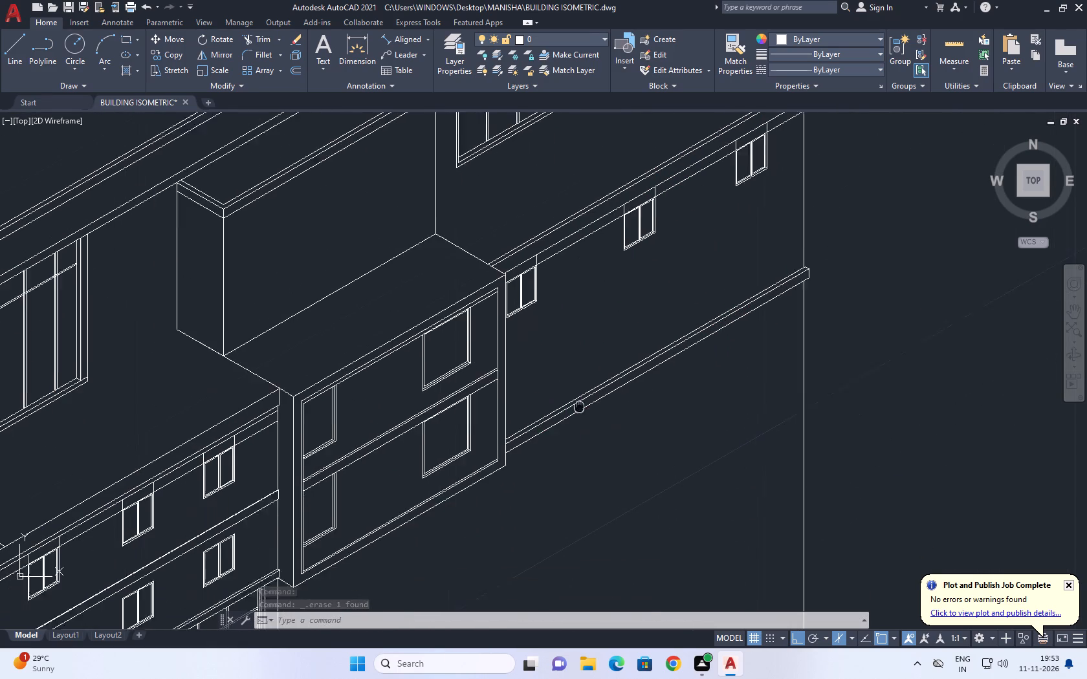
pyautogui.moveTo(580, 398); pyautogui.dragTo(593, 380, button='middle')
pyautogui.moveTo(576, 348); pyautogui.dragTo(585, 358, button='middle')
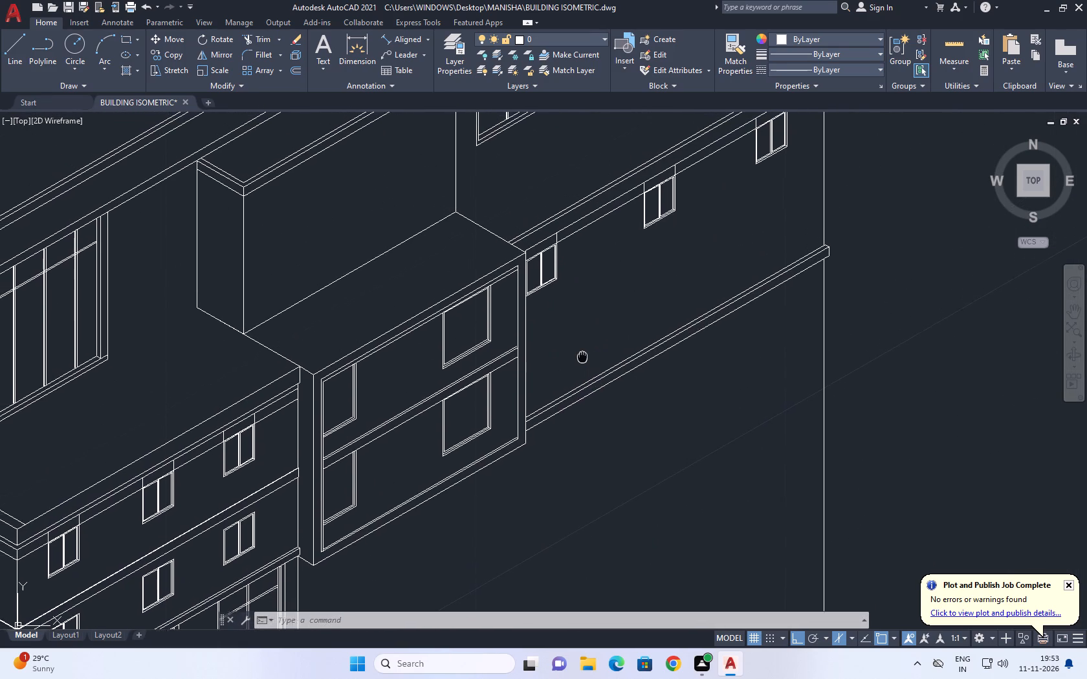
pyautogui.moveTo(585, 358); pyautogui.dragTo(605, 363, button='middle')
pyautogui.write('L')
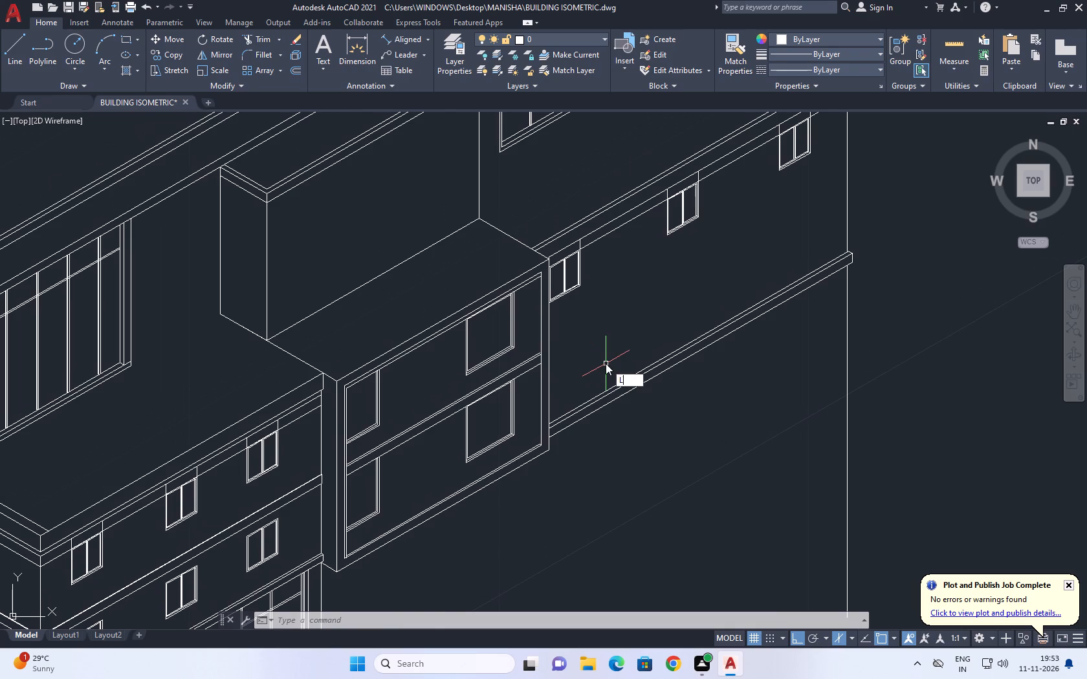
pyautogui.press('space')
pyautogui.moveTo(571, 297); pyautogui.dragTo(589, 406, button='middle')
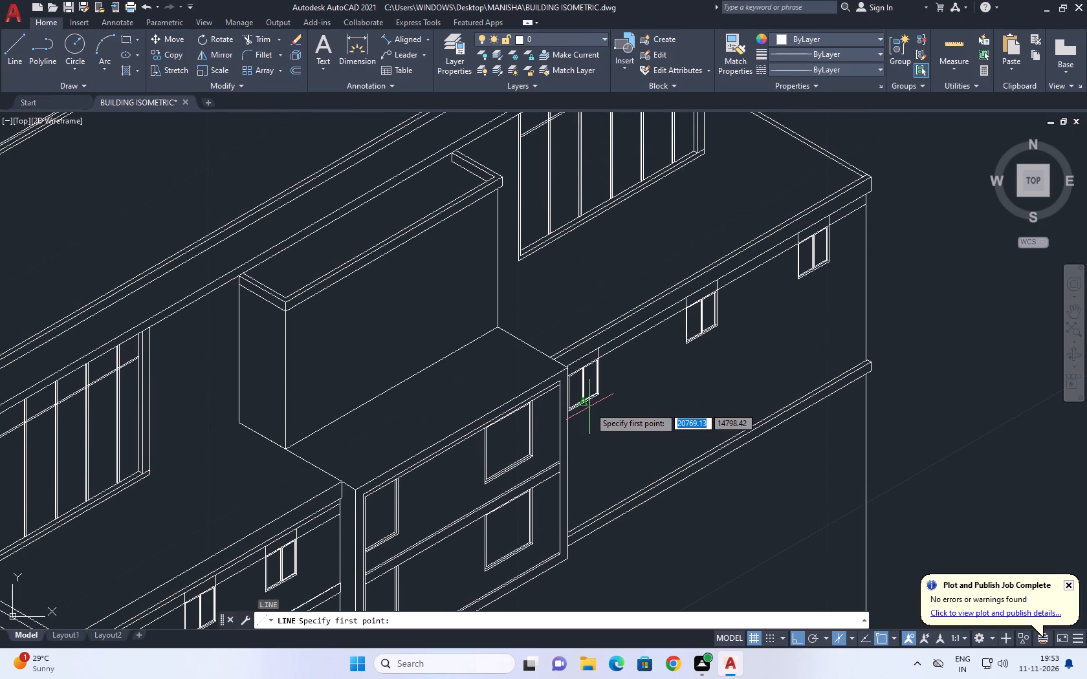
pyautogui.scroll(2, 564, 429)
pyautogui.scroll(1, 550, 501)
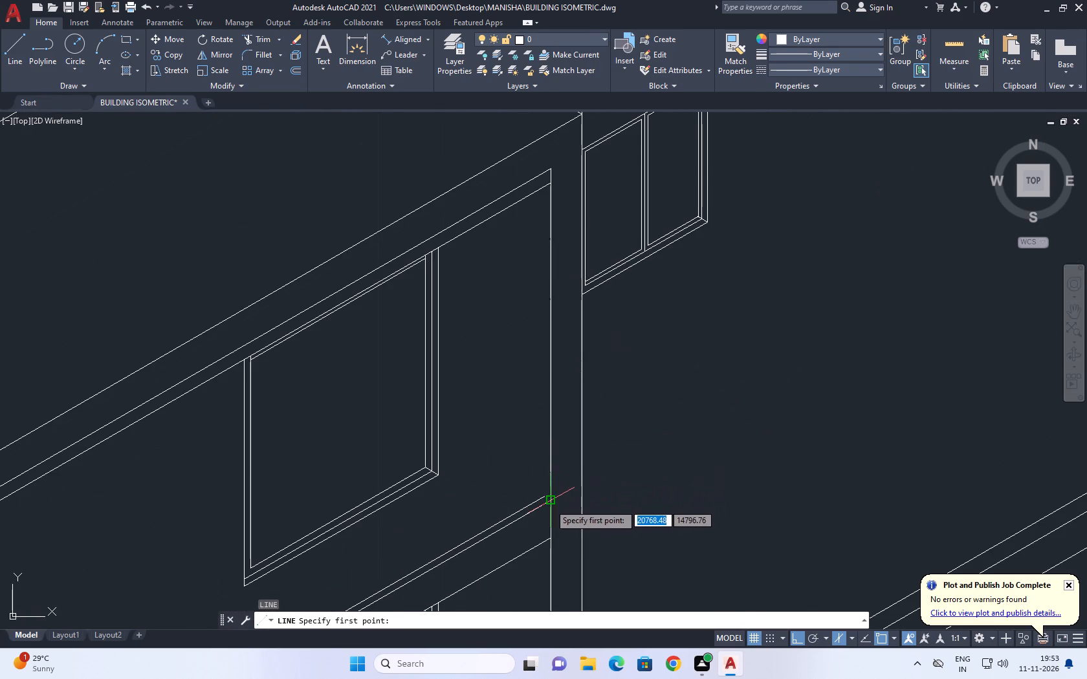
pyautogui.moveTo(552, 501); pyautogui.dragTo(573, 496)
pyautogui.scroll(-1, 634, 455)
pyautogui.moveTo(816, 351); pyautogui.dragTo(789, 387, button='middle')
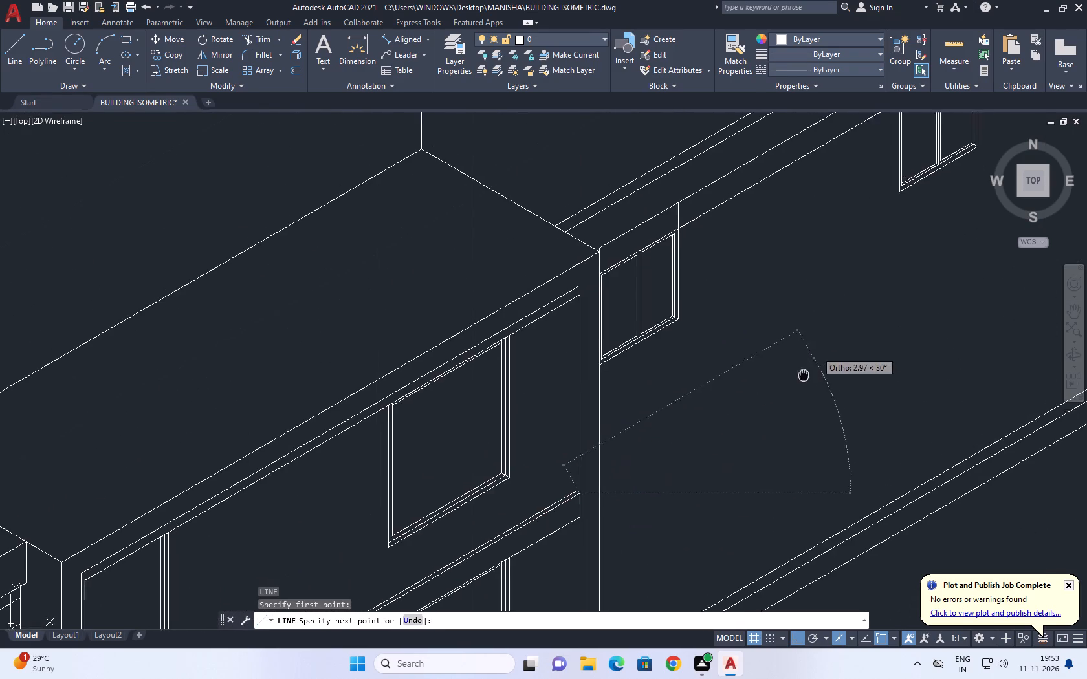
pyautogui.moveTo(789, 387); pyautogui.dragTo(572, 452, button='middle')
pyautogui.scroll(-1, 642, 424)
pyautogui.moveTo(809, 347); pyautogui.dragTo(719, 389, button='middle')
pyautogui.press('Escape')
# Draw a line from the far wall corner along the side wall at 210°, below the windows, past the projecting block's edge.
pyautogui.press('space')
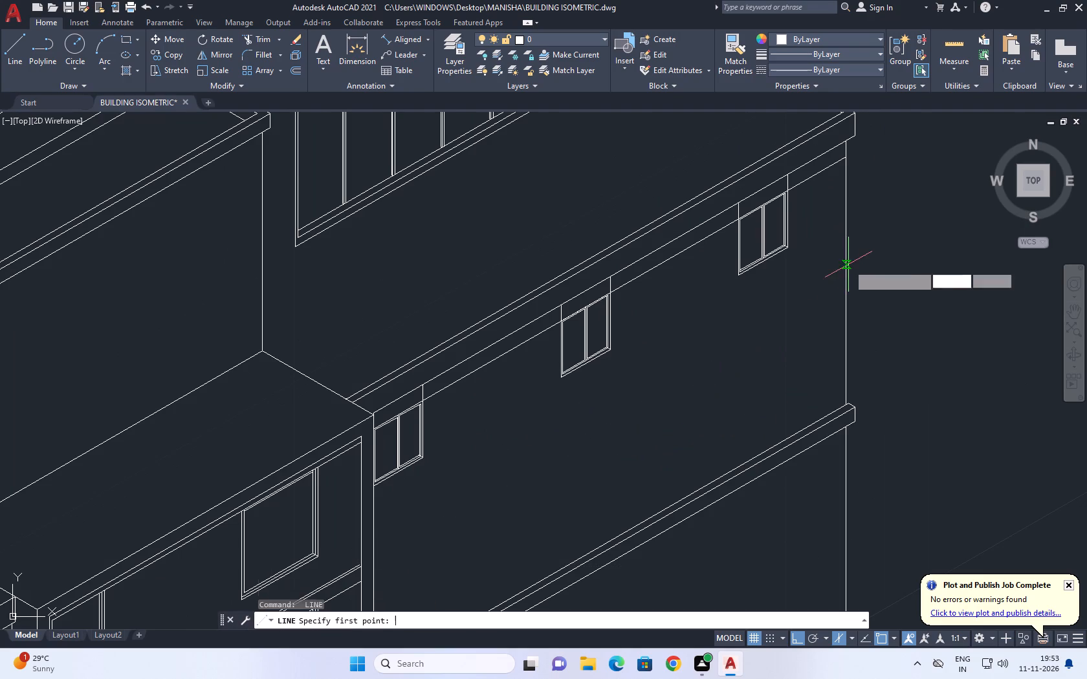
pyautogui.click(844, 275)
pyautogui.scroll(-1, 804, 281)
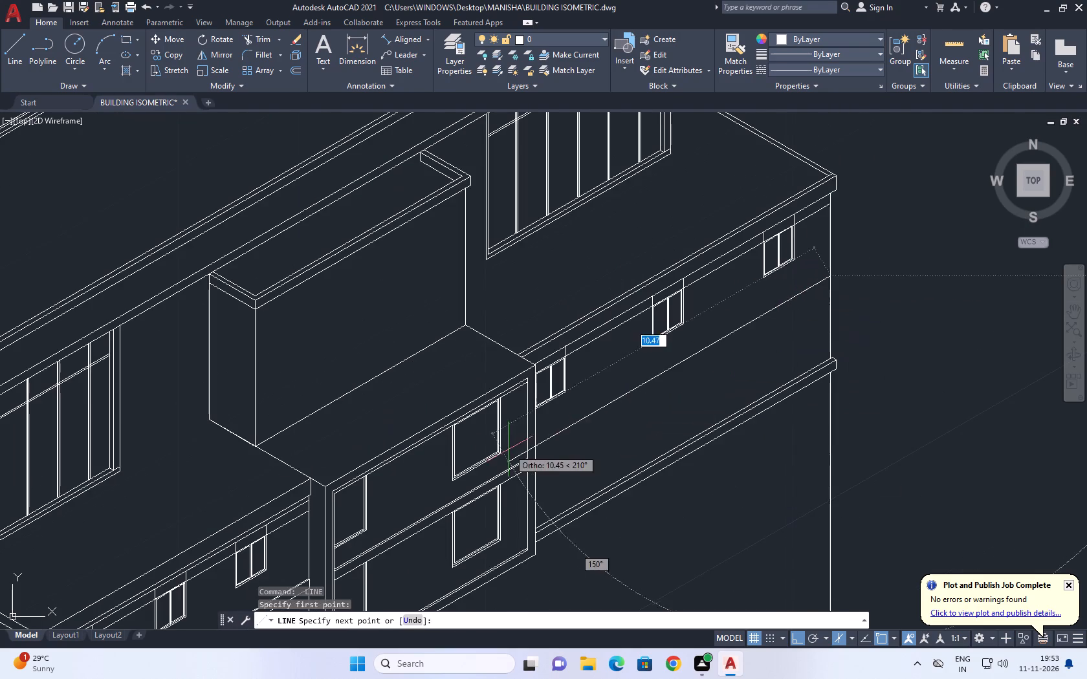
pyautogui.scroll(1, 509, 449)
pyautogui.click(526, 454)
pyautogui.press('Escape')
# Copy the new side-wall line 0.25 units straight down to form a band.
pyautogui.moveTo(635, 426); pyautogui.dragTo(649, 394, button='middle')
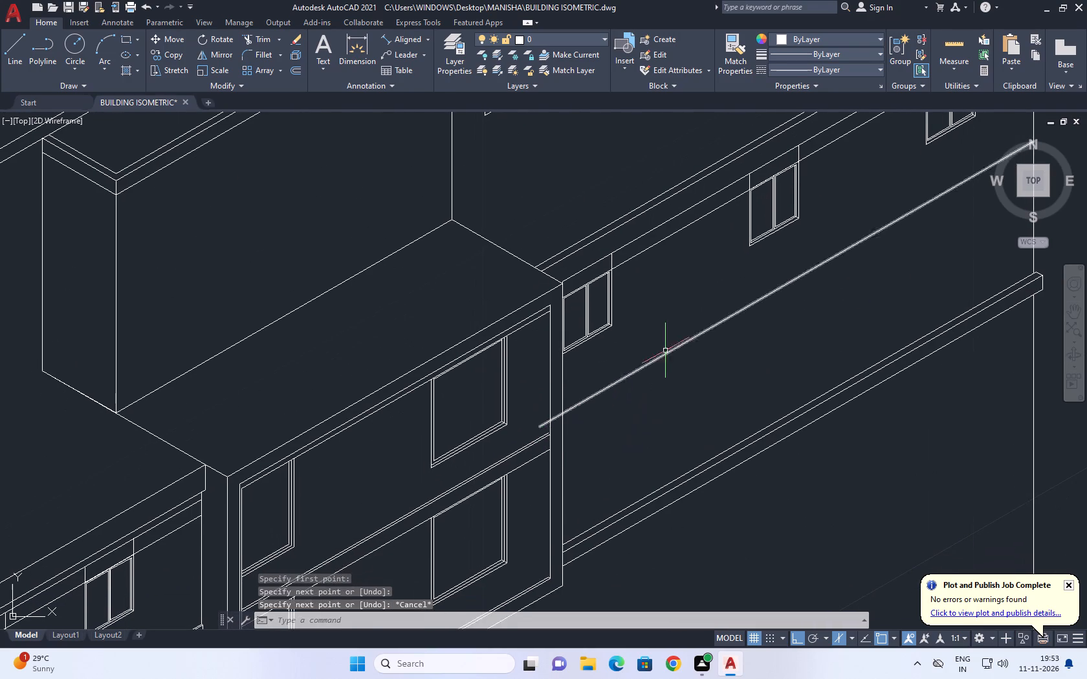
pyautogui.click(665, 350)
pyautogui.click(639, 380)
pyautogui.write('CO')
pyautogui.press('space')
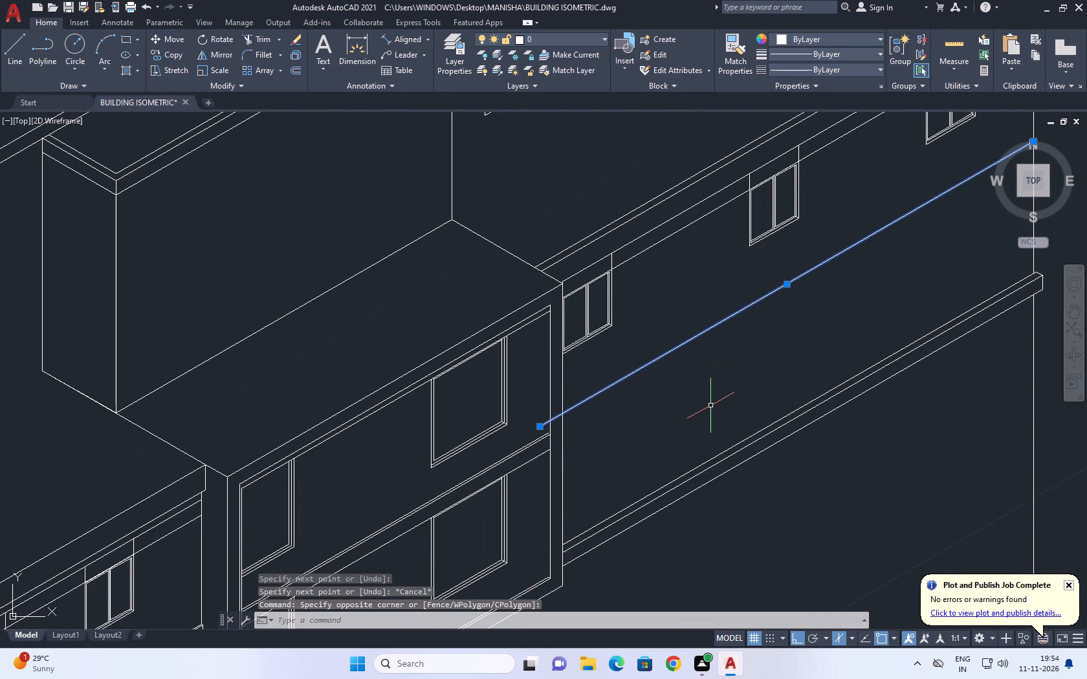
pyautogui.scroll(1, 639, 373)
pyautogui.click(640, 363)
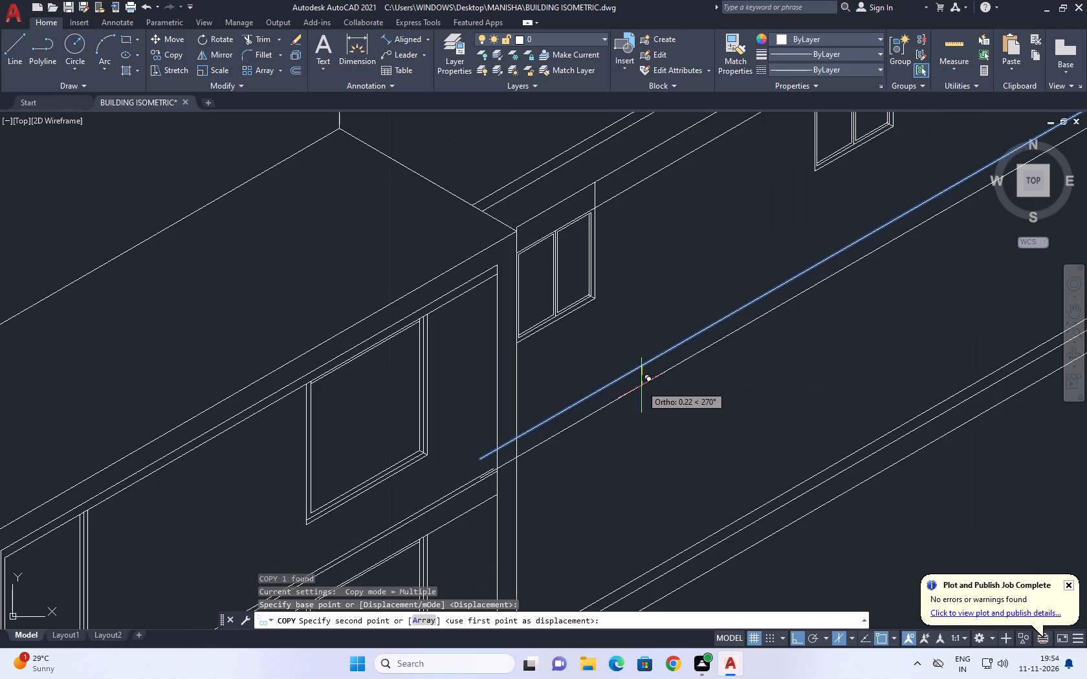
pyautogui.press('0')
pyautogui.write('.25')
pyautogui.press('Return')
pyautogui.press('Escape')
# Trim the near ends of the two new band lines back to the projecting block's outer corner edge.
pyautogui.scroll(1, 500, 466)
pyautogui.moveTo(500, 466); pyautogui.dragTo(501, 455, button='middle')
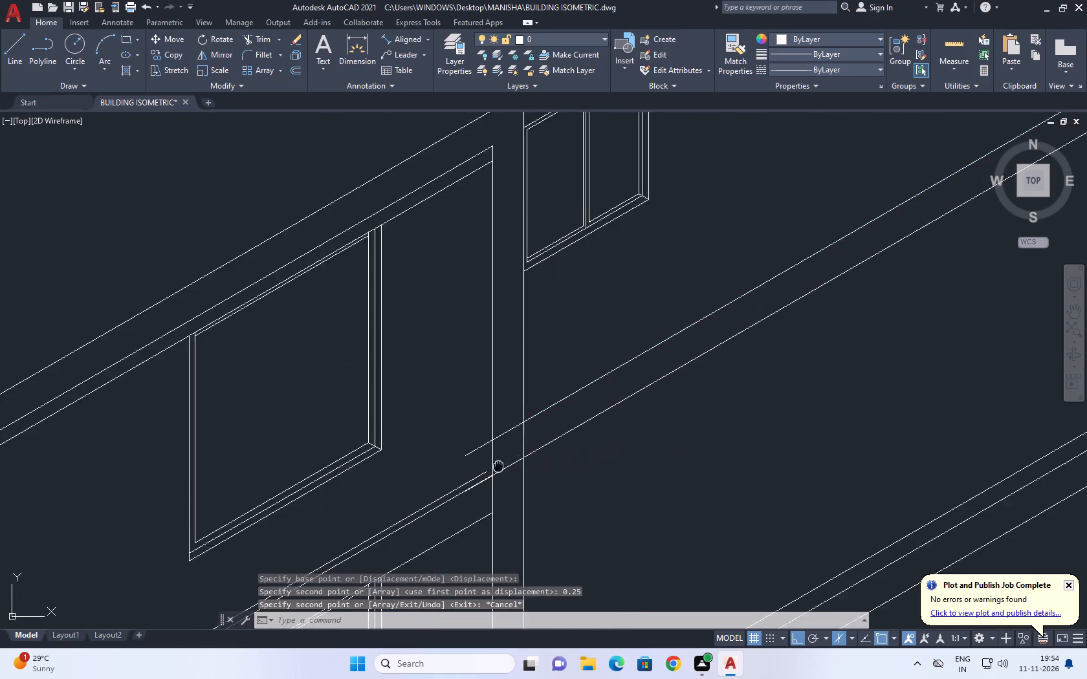
pyautogui.scroll(1, 501, 455)
pyautogui.moveTo(501, 455); pyautogui.dragTo(576, 380, button='middle')
pyautogui.write('TR')
pyautogui.press('space')
pyautogui.scroll(1, 563, 393)
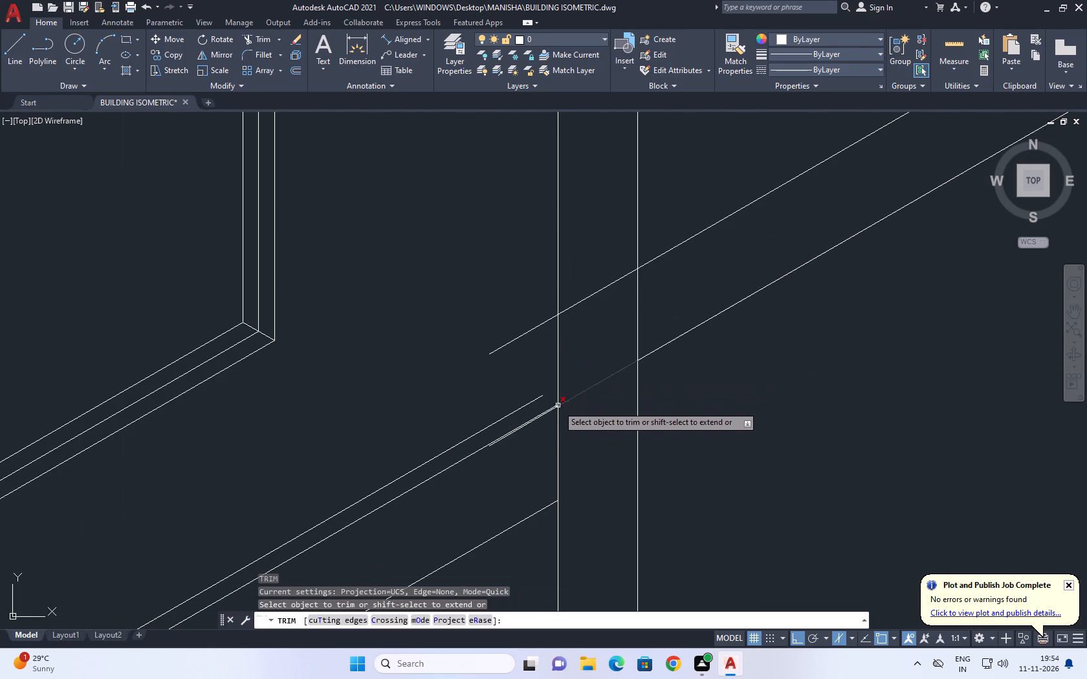
pyautogui.scroll(2, 553, 411)
pyautogui.click(553, 411)
pyautogui.scroll(-2, 572, 380)
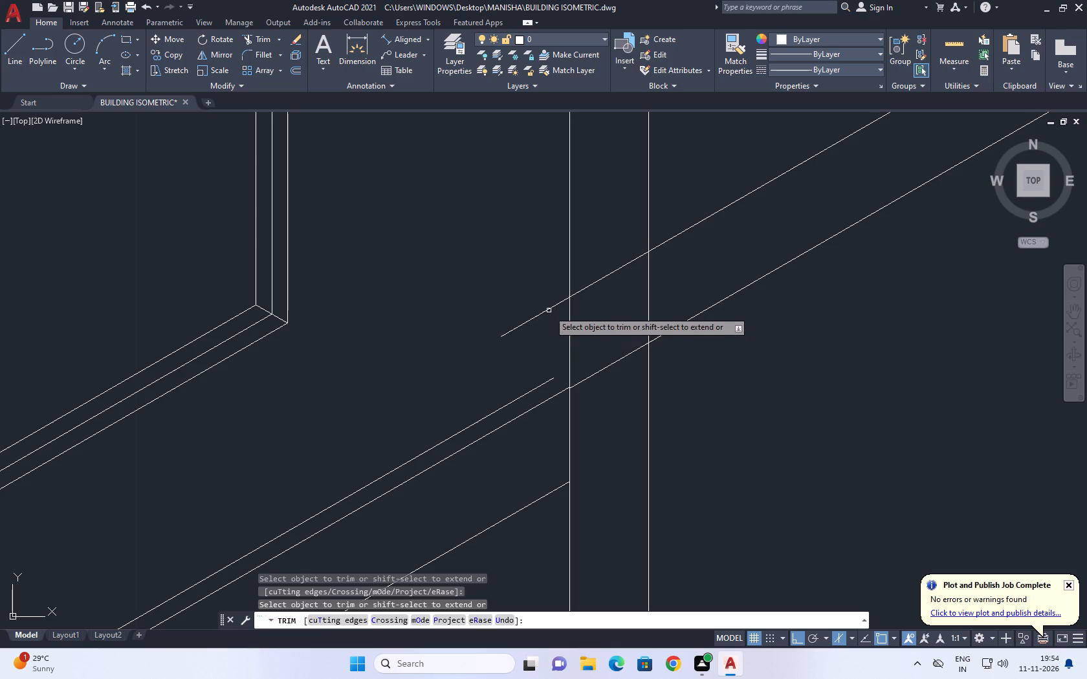
pyautogui.click(549, 310)
pyautogui.click(546, 285)
pyautogui.click(549, 316)
pyautogui.click(607, 257)
pyautogui.moveTo(617, 391); pyautogui.dragTo(624, 400)
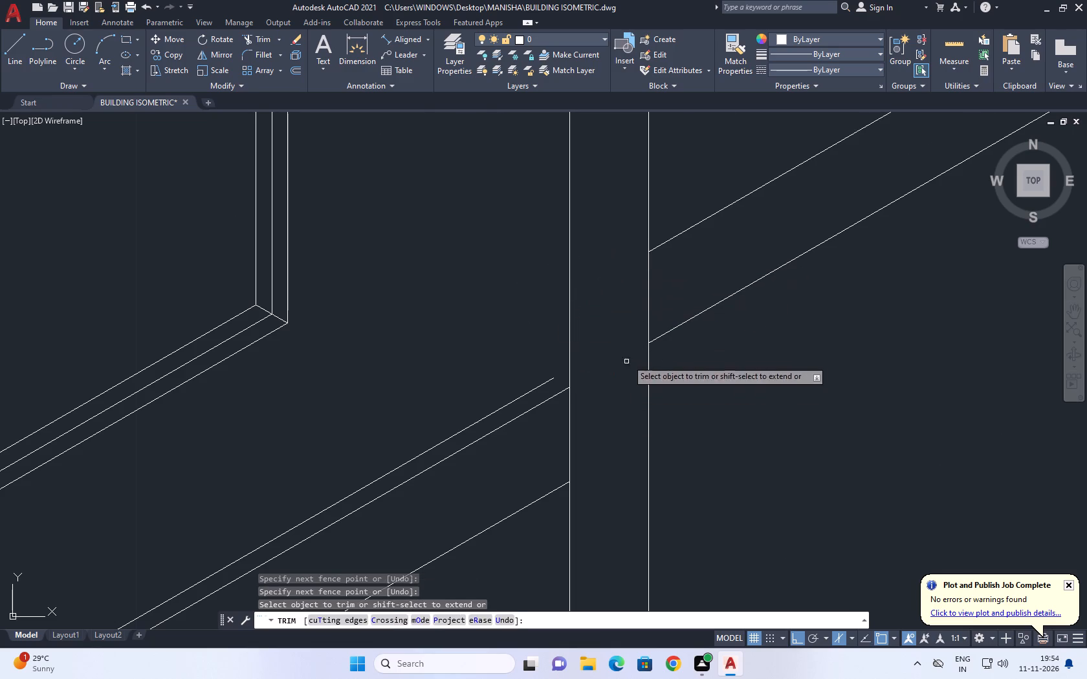
pyautogui.scroll(-4, 628, 356)
pyautogui.press('Escape')
# Draw a vertical construction line from the lower band's outer far corner up past the new band.
pyautogui.scroll(-2, 665, 338)
pyautogui.moveTo(825, 272); pyautogui.dragTo(820, 283, button='middle')
pyautogui.scroll(2, 818, 275)
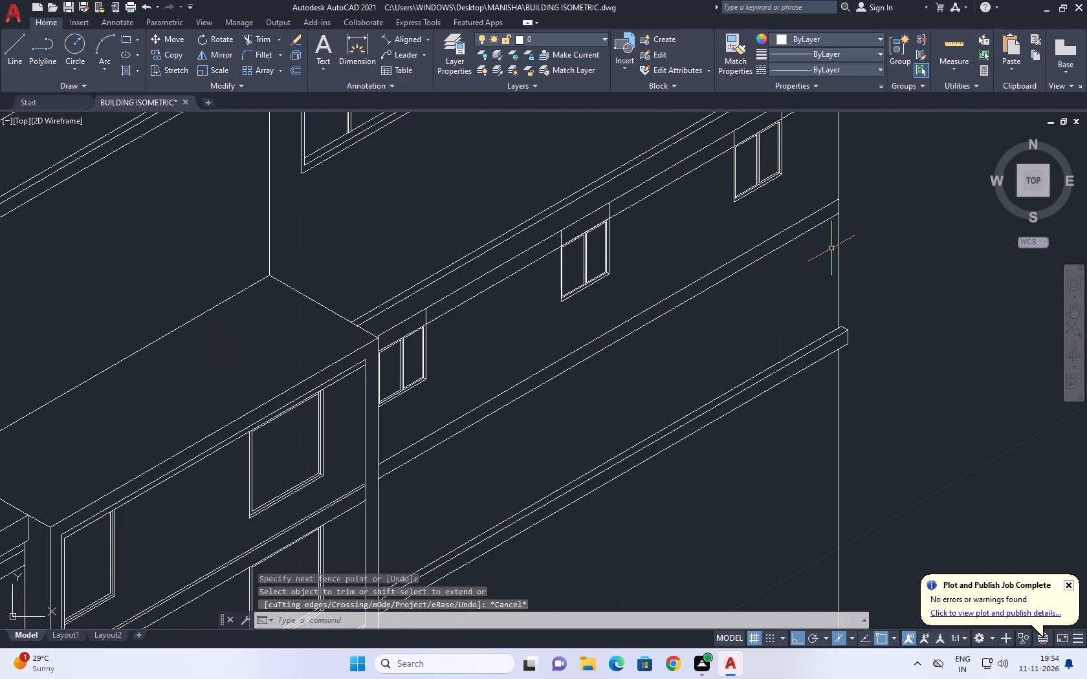
pyautogui.moveTo(846, 226); pyautogui.dragTo(830, 300, button='middle')
pyautogui.moveTo(921, 321); pyautogui.dragTo(848, 297, button='middle')
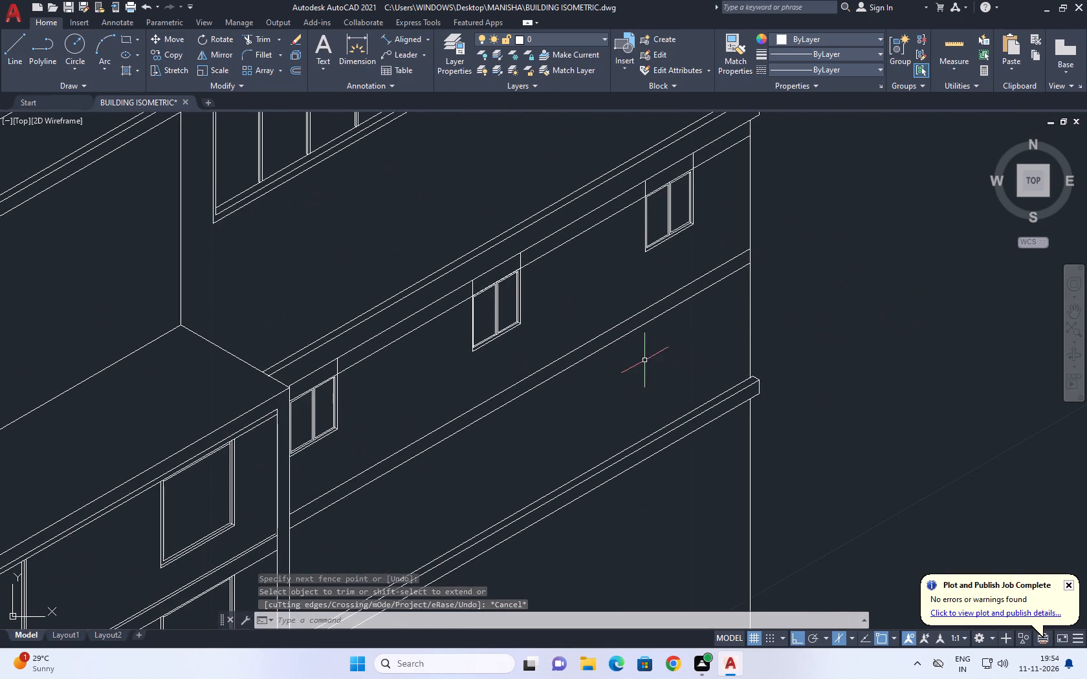
pyautogui.middleClick(751, 280)
pyautogui.moveTo(771, 297); pyautogui.dragTo(778, 310, button='middle')
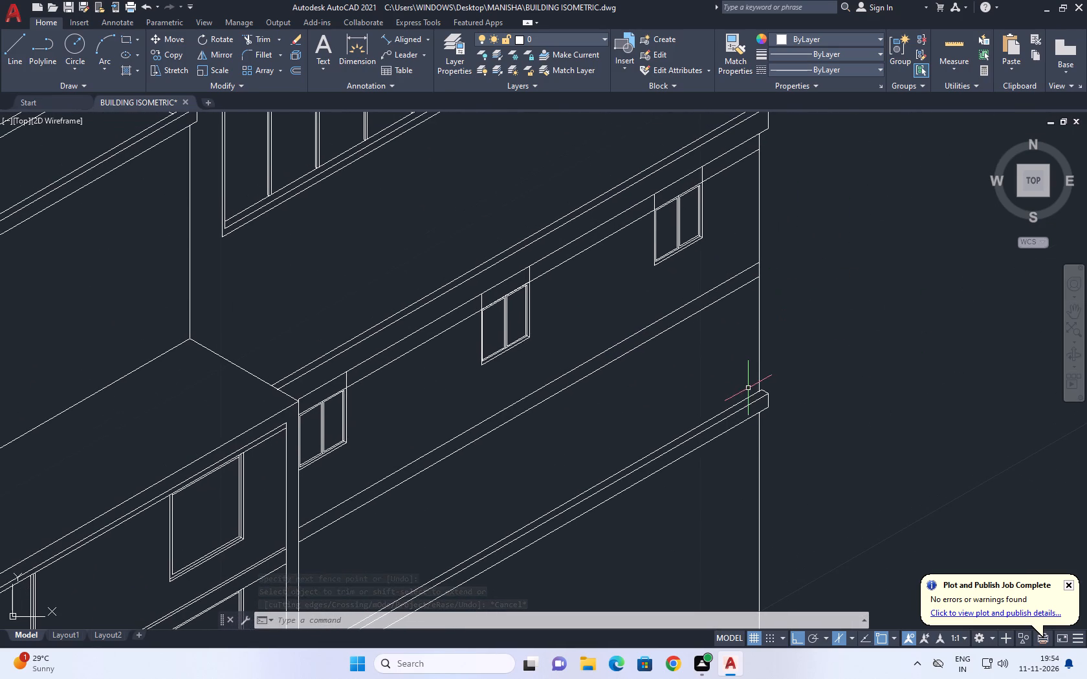
pyautogui.press('l')
pyautogui.scroll(2, 739, 443)
pyautogui.press('space')
pyautogui.scroll(1, 798, 356)
pyautogui.click(818, 296)
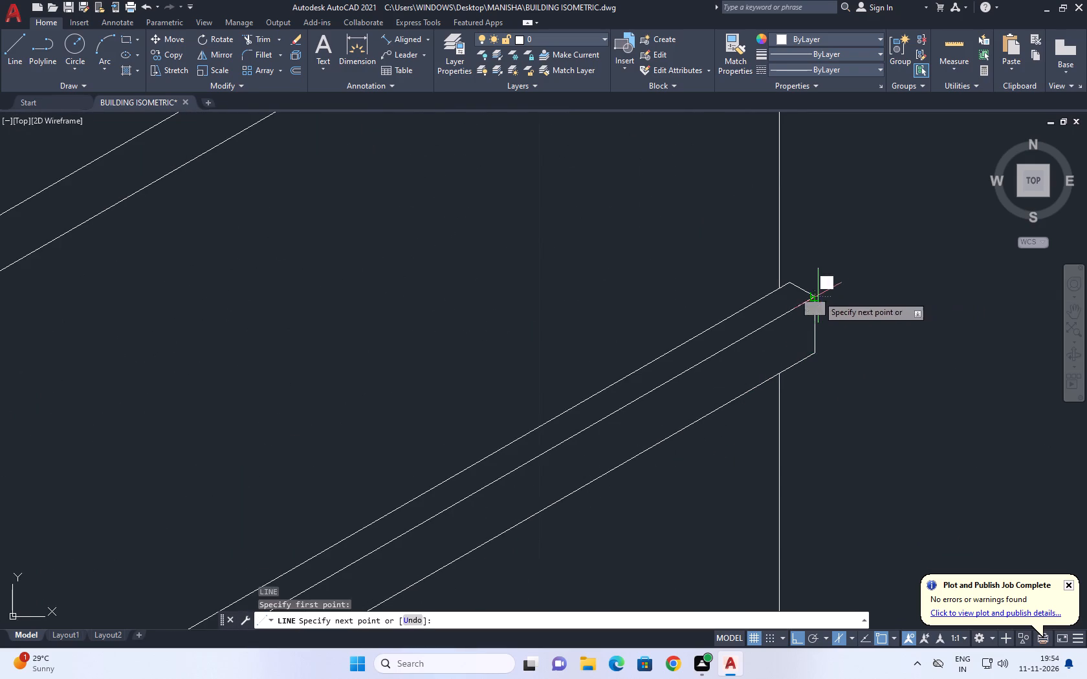
pyautogui.moveTo(805, 177); pyautogui.dragTo(839, 342, button='middle')
pyautogui.scroll(-3, 838, 356)
pyautogui.click(848, 202)
pyautogui.press('space')
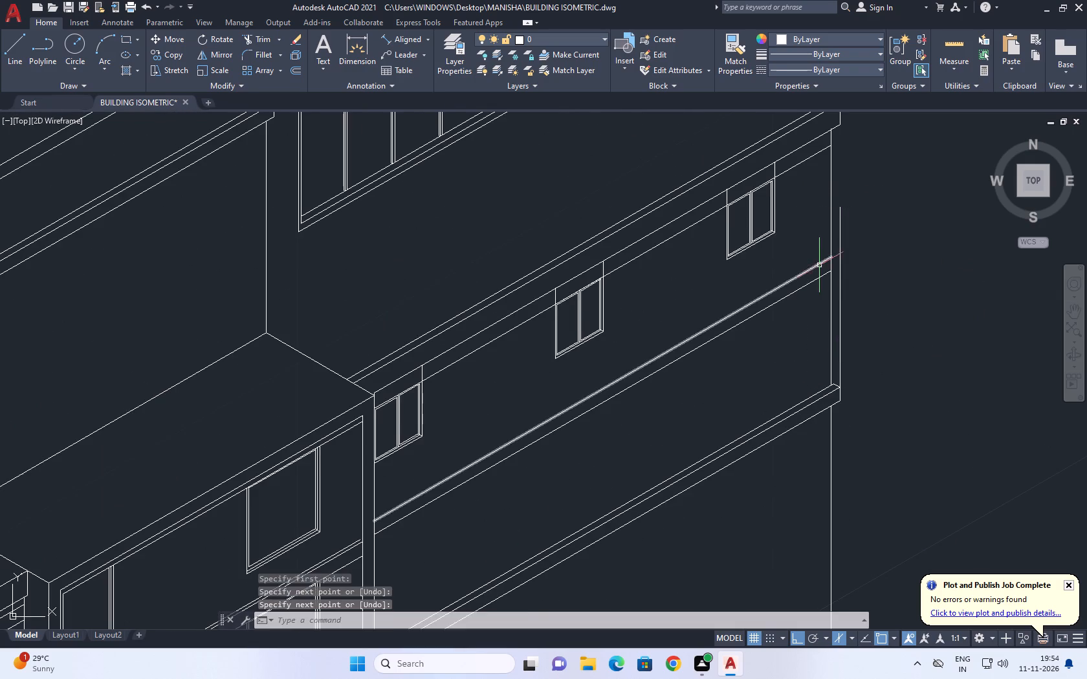
# Extend the two new band lines beyond the wall corner to the vertical construction line.
pyautogui.moveTo(813, 281); pyautogui.dragTo(831, 314, button='middle')
pyautogui.press('e')
pyautogui.press('x')
pyautogui.press('space')
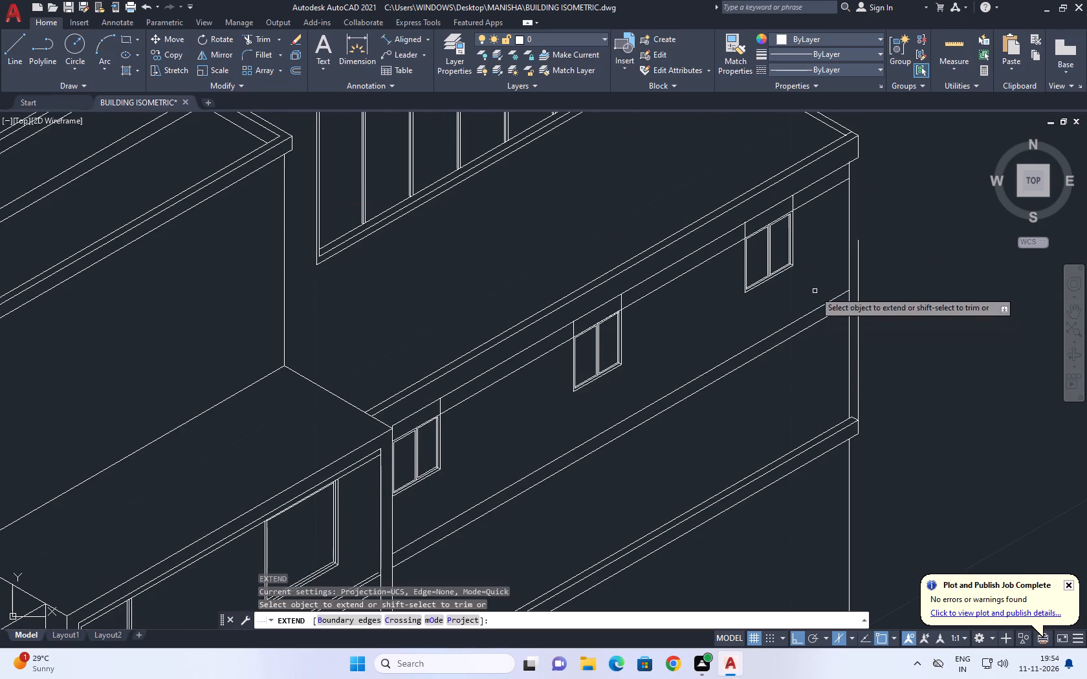
pyautogui.click(815, 291)
pyautogui.moveTo(817, 351); pyautogui.dragTo(818, 360)
pyautogui.press('space')
# Trim the vertical construction line below and above the new band, keeping only the band's far end edge.
pyautogui.moveTo(844, 283); pyautogui.dragTo(858, 321, button='middle')
pyautogui.press('t')
pyautogui.press('r')
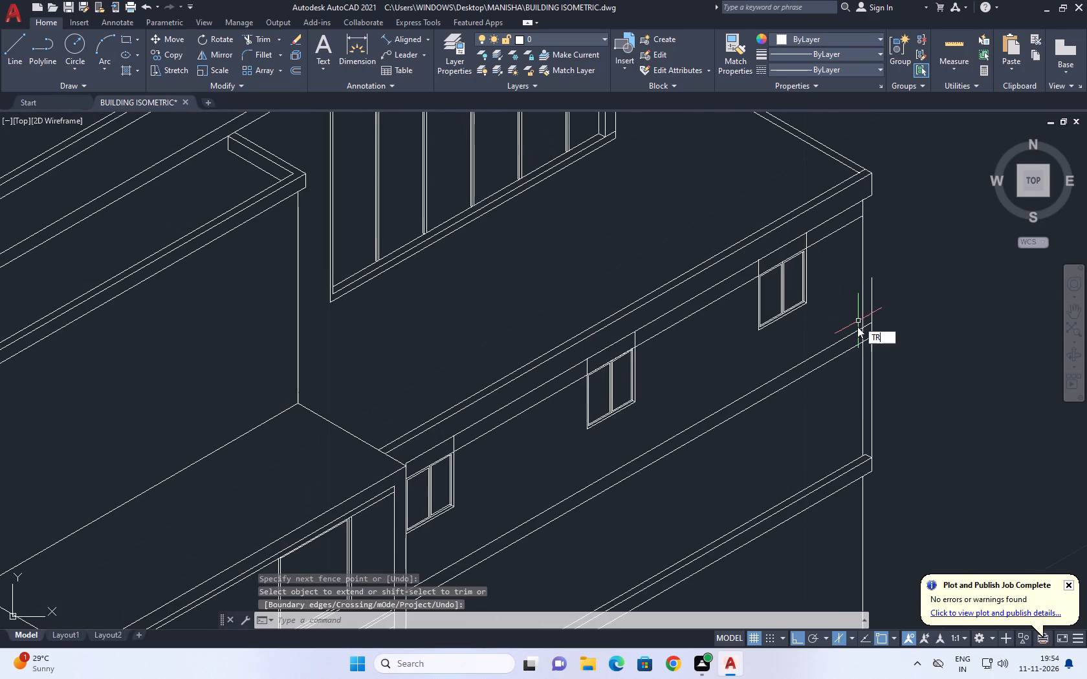
pyautogui.press('space')
pyautogui.click(868, 377)
pyautogui.click(879, 370)
pyautogui.click(882, 289)
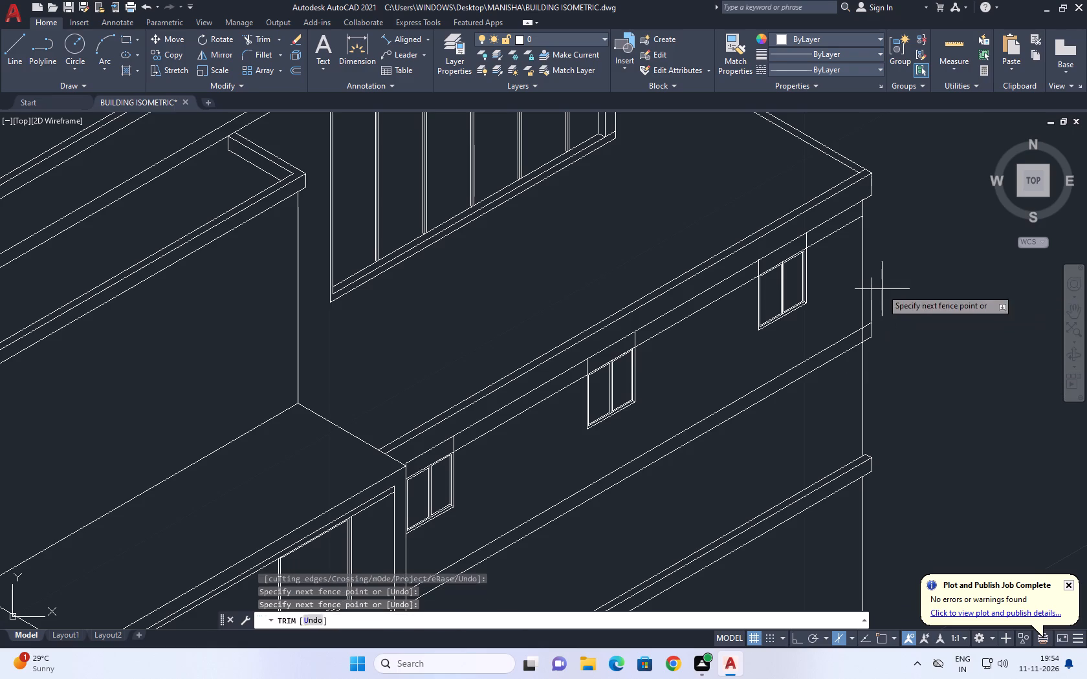
pyautogui.click(872, 285)
pyautogui.press('space')
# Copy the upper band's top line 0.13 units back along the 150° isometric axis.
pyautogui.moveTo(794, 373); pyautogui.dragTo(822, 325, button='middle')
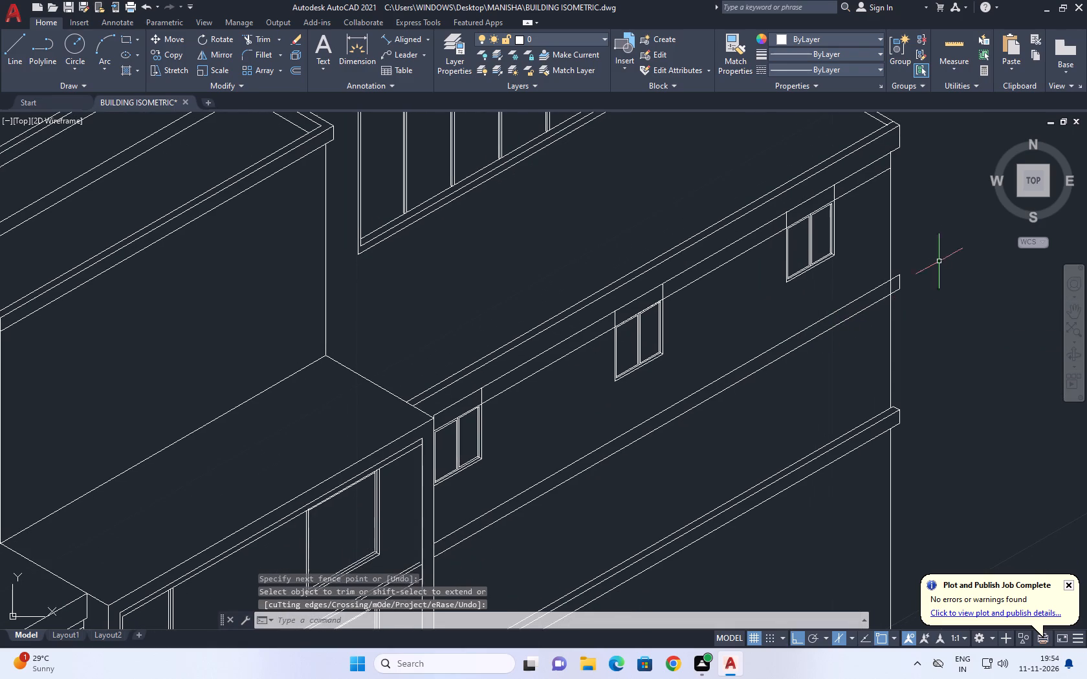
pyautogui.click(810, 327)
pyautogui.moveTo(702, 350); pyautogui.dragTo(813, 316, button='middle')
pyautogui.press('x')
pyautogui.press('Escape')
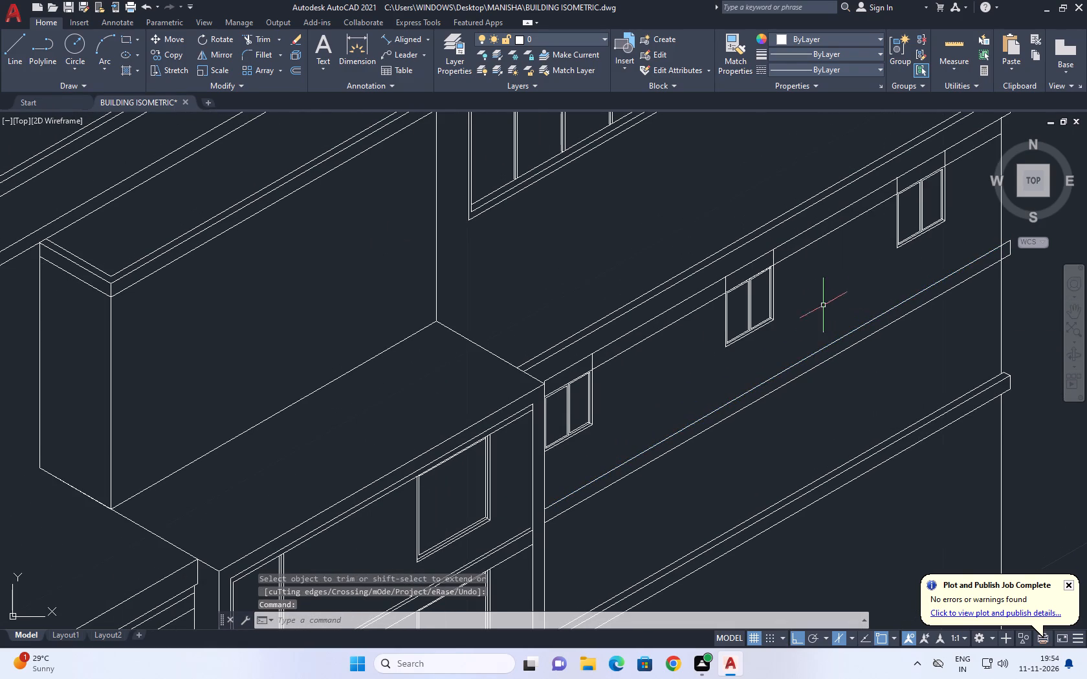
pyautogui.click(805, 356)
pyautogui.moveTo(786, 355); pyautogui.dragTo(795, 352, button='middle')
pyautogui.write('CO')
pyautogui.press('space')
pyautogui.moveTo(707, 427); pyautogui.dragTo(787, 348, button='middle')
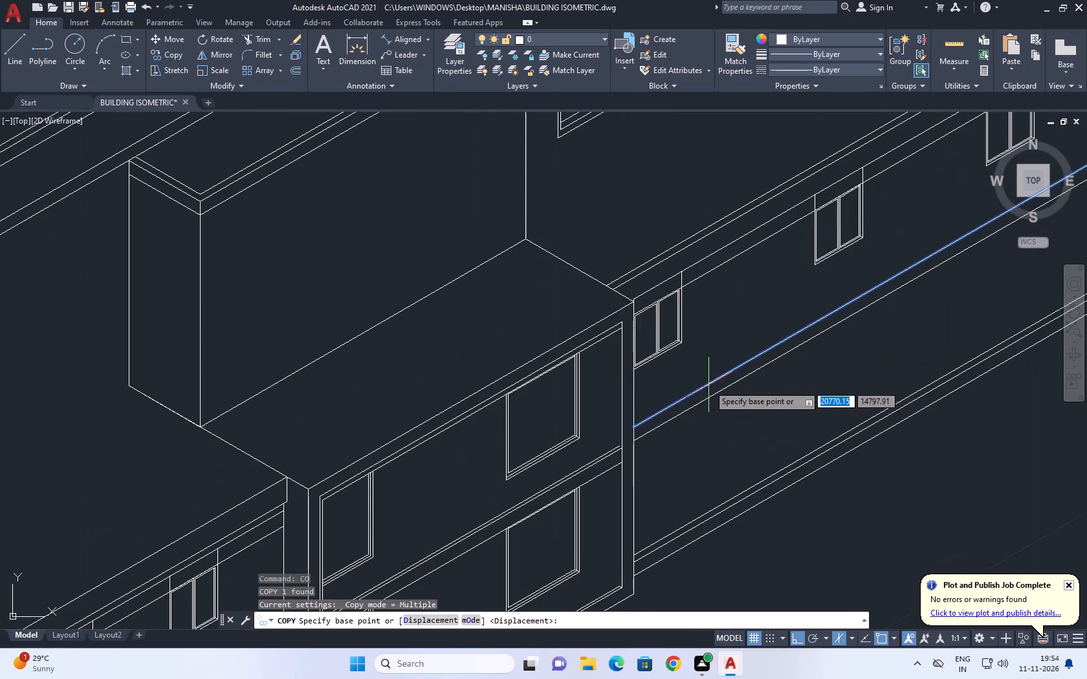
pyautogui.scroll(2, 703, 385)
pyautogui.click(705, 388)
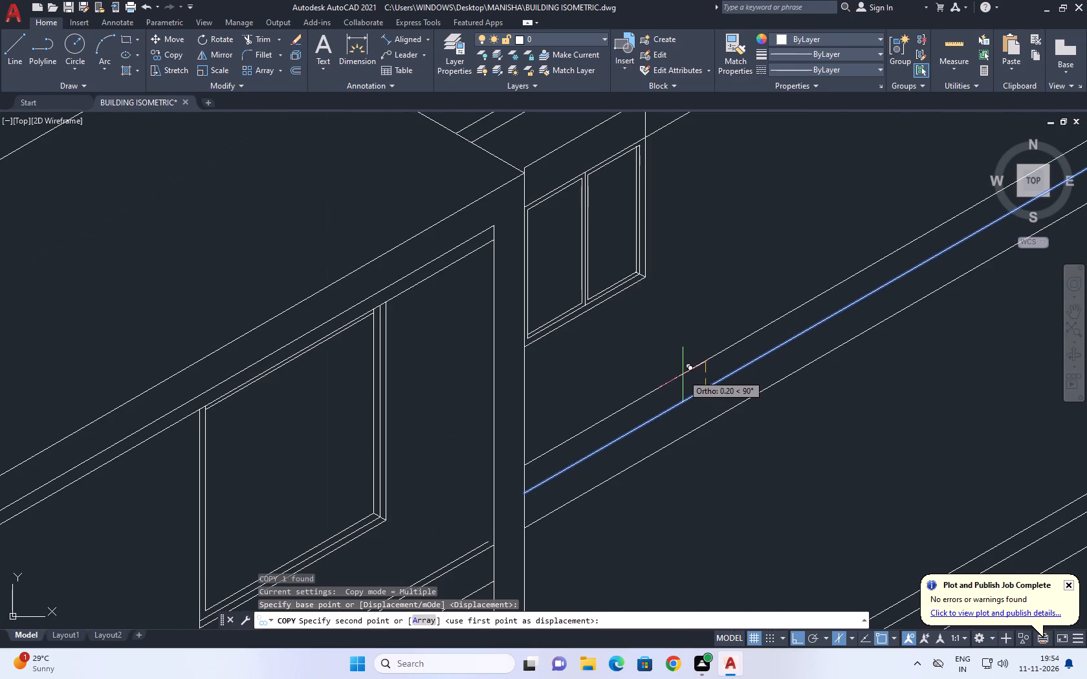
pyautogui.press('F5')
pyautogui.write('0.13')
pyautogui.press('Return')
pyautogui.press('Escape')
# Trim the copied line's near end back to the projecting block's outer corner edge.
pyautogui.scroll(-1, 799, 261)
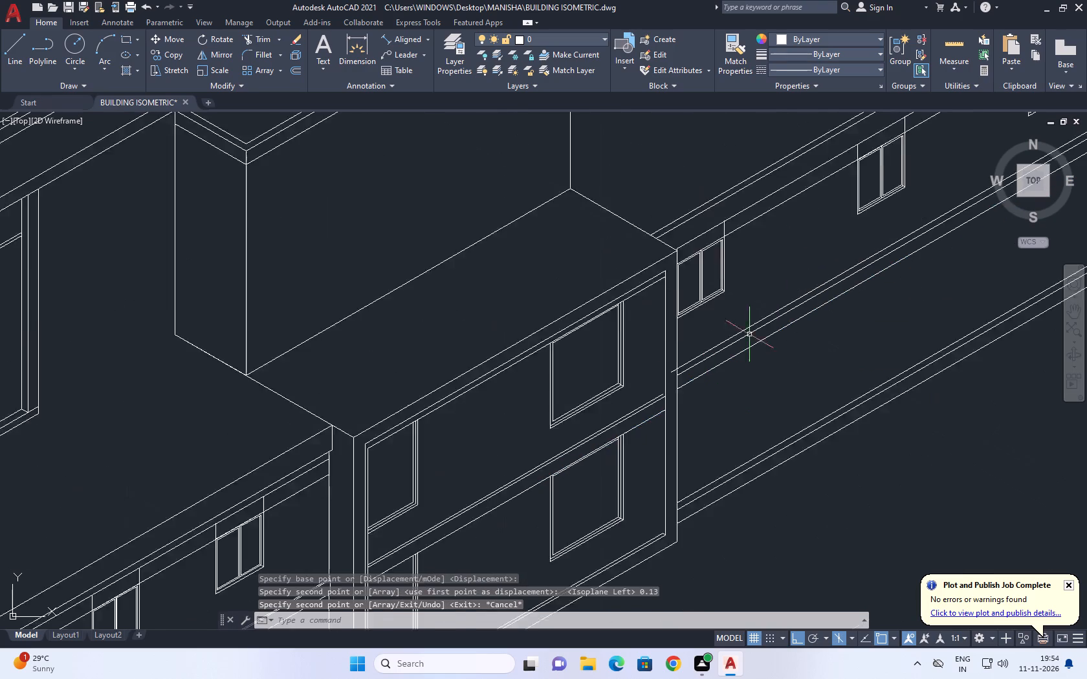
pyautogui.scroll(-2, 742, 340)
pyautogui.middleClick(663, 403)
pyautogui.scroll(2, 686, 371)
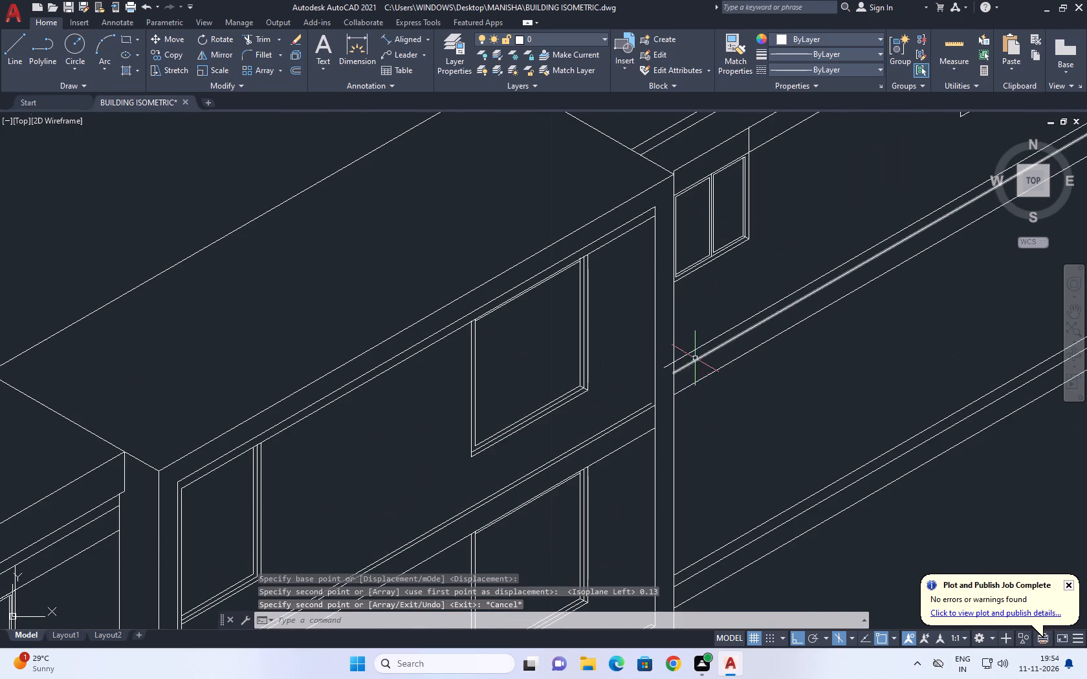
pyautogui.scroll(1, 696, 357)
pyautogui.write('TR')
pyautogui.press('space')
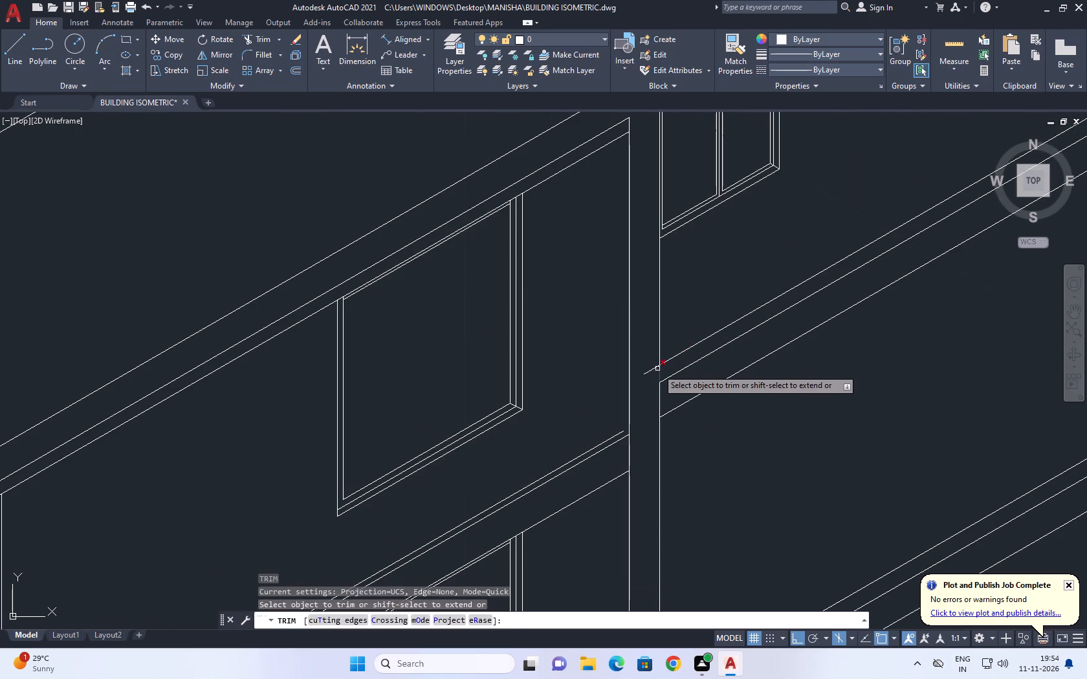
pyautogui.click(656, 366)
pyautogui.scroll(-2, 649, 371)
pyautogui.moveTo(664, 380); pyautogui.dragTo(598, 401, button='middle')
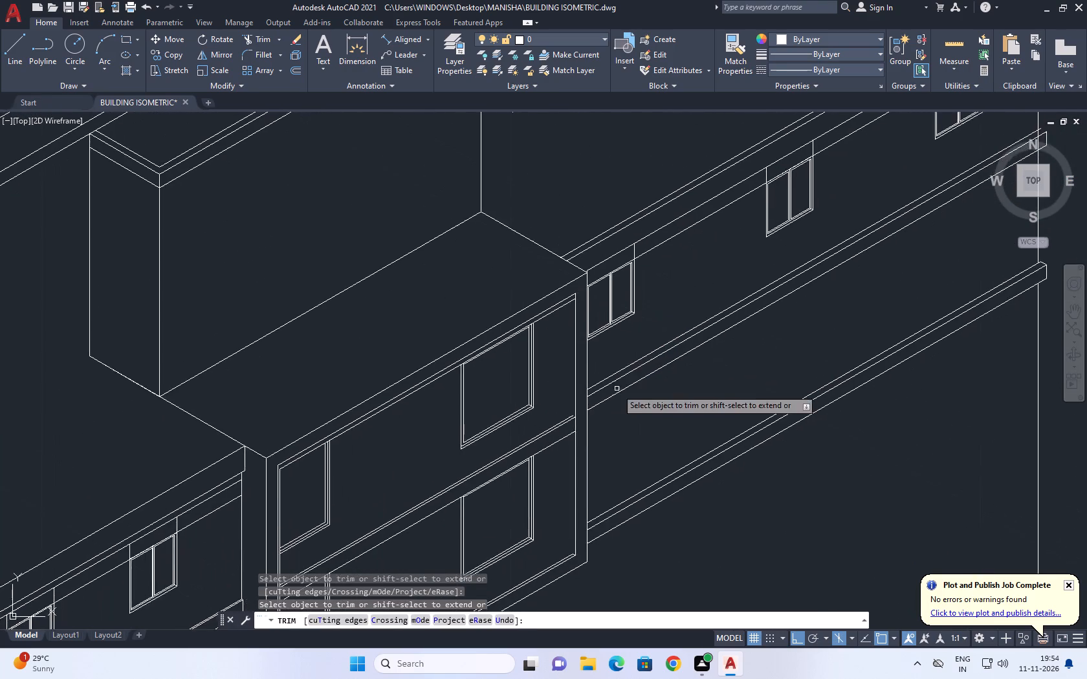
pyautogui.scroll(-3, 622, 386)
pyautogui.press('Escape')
# Measure the vertical gap between the two upper lines of the projecting block's mid-height band at its inner frame edge.
pyautogui.scroll(3, 527, 416)
pyautogui.moveTo(828, 371); pyautogui.dragTo(746, 323, button='middle')
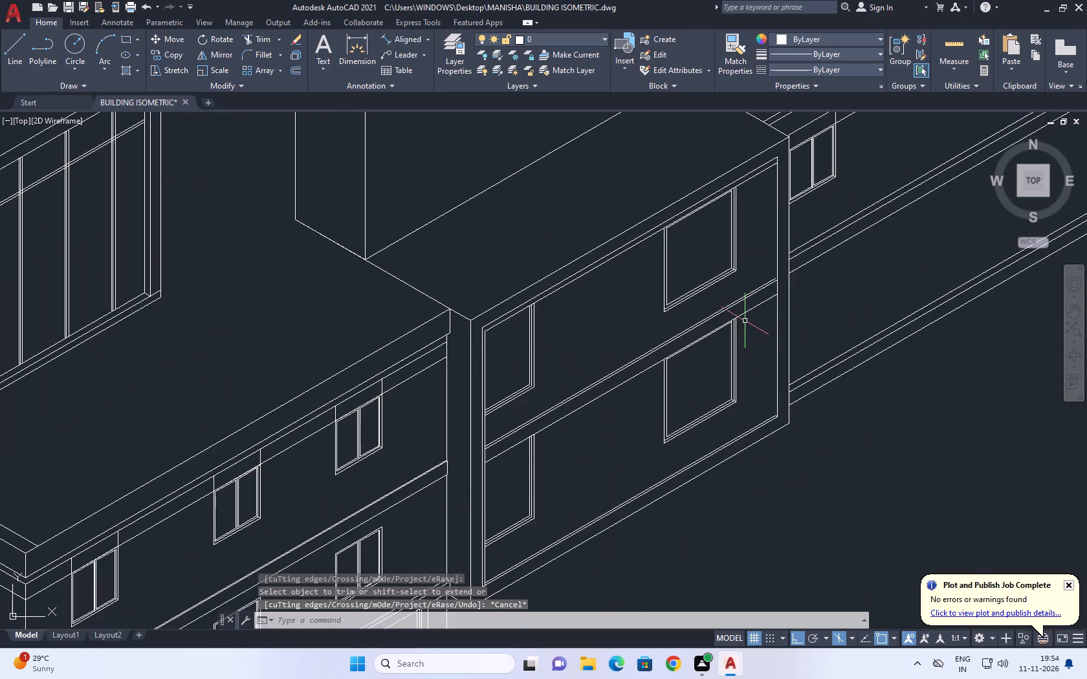
pyautogui.scroll(-2, 761, 329)
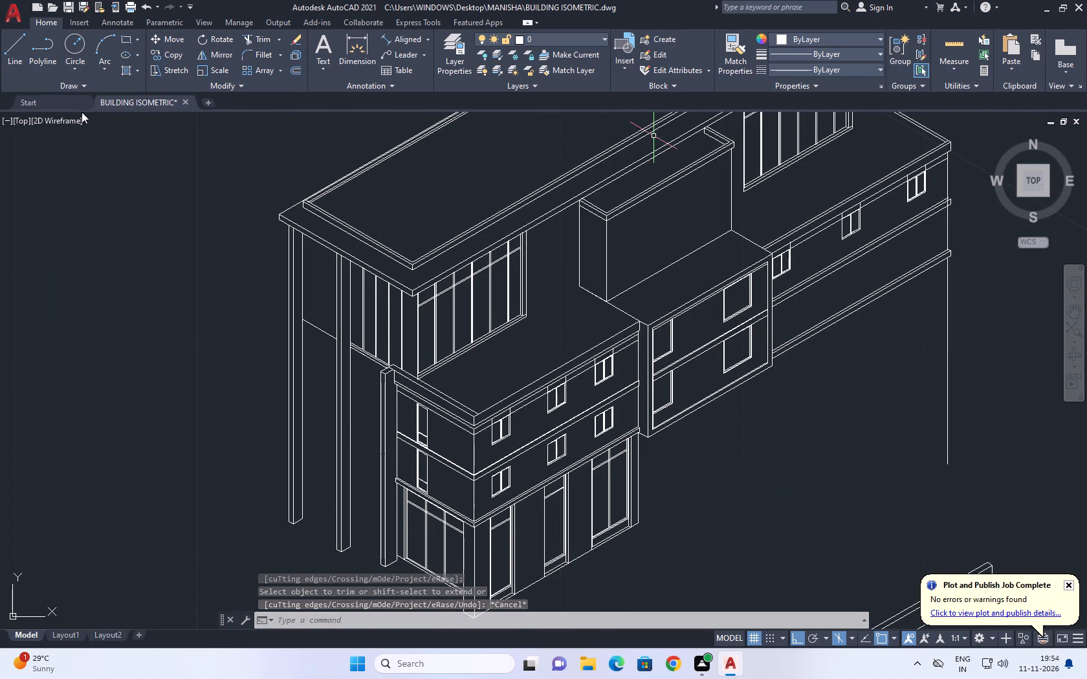
pyautogui.scroll(2, 686, 378)
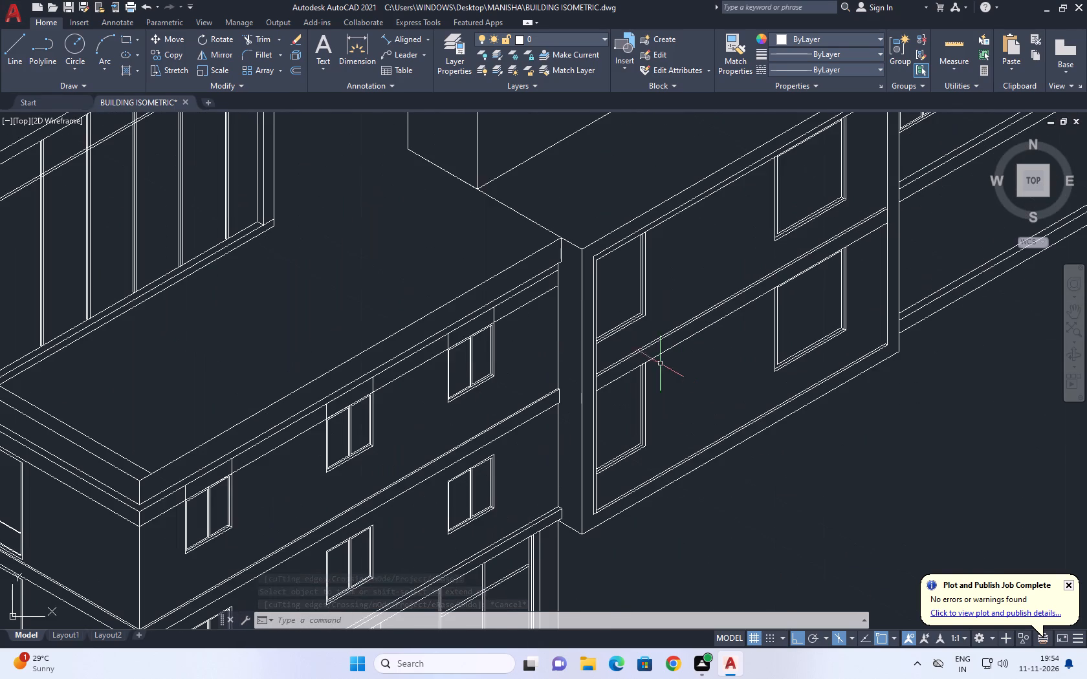
pyautogui.click(392, 36)
pyautogui.scroll(2, 578, 522)
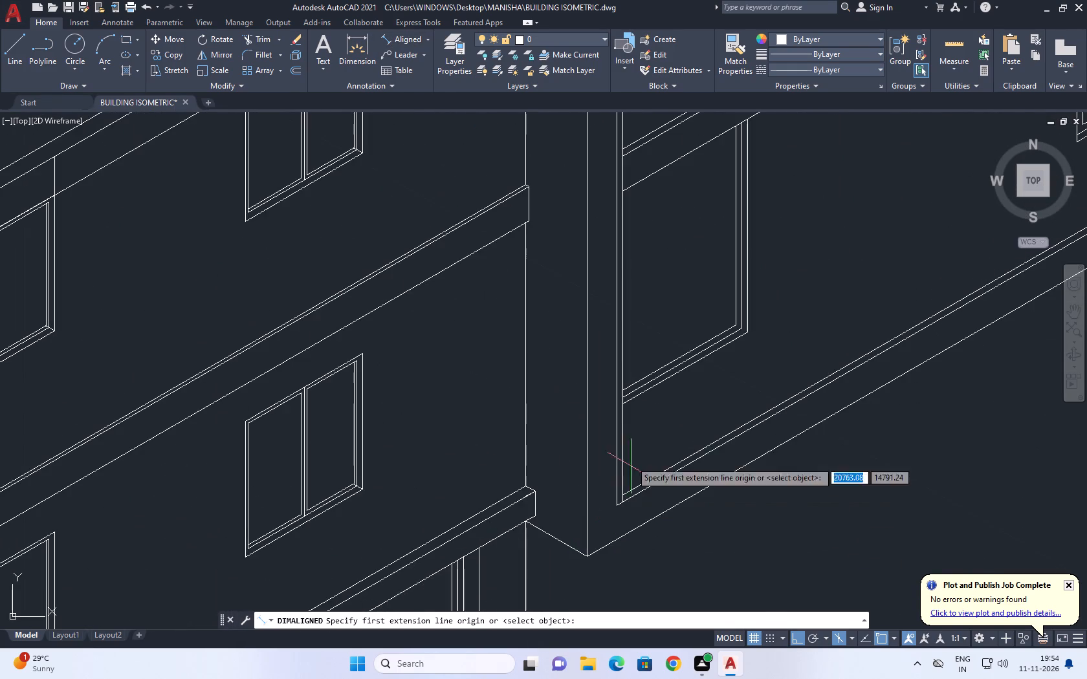
pyautogui.moveTo(661, 446); pyautogui.dragTo(662, 643, button='middle')
pyautogui.scroll(4, 625, 395)
pyautogui.moveTo(656, 323); pyautogui.dragTo(621, 642, button='middle')
pyautogui.scroll(1, 594, 409)
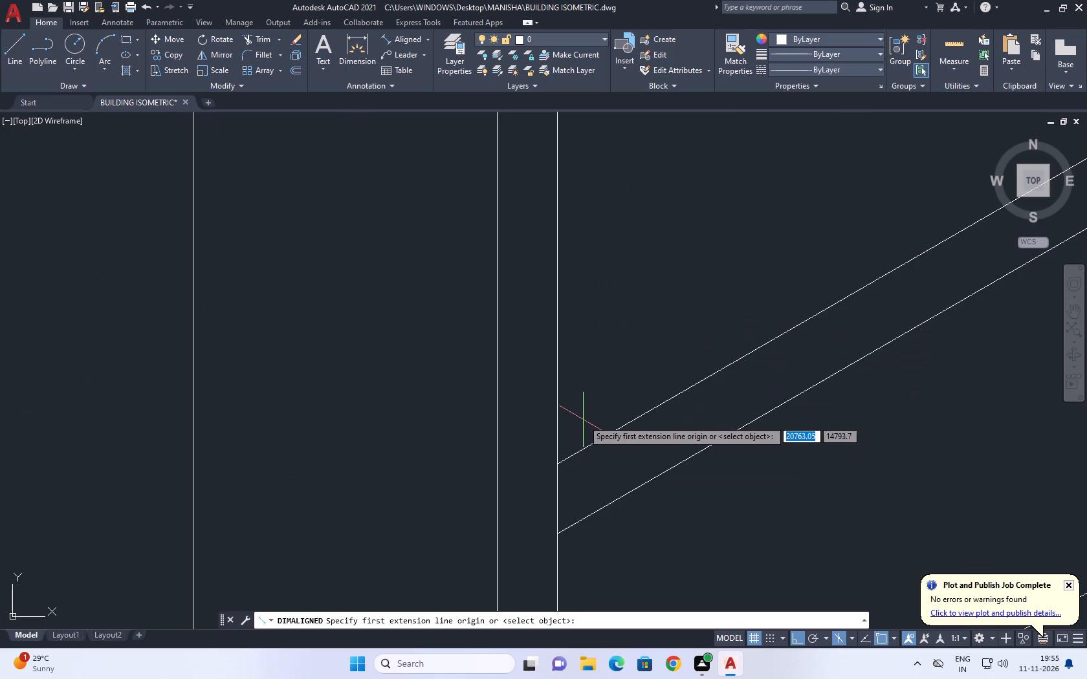
pyautogui.click(559, 464)
pyautogui.click(558, 536)
pyautogui.scroll(-2, 596, 487)
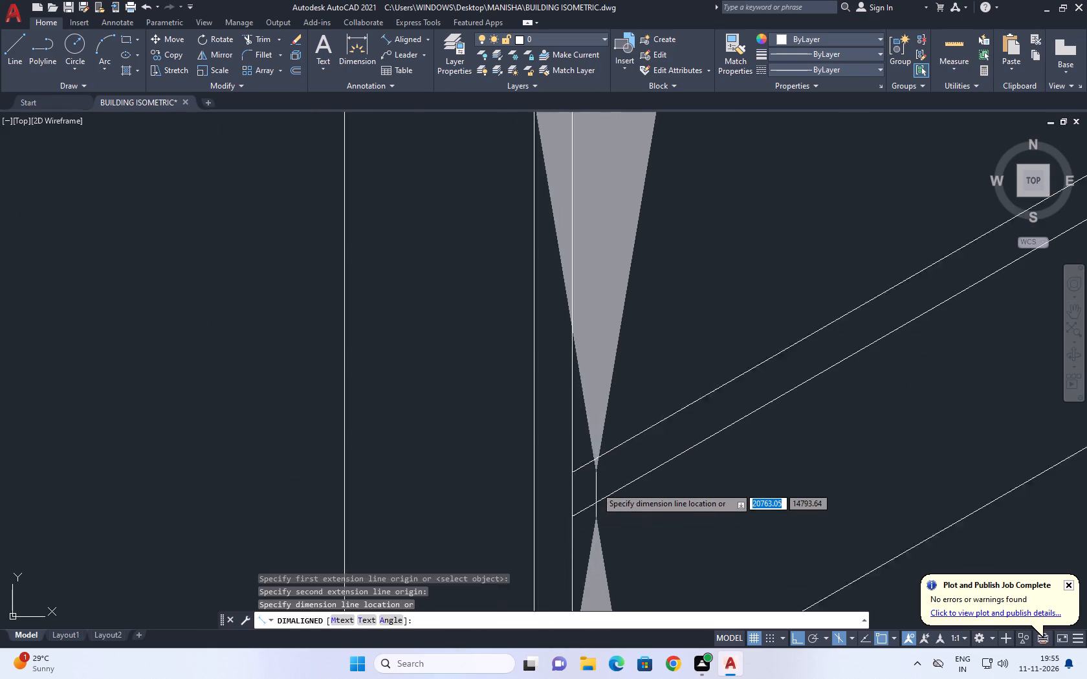
pyautogui.scroll(-10, 596, 487)
pyautogui.moveTo(648, 455); pyautogui.dragTo(653, 358, button='middle')
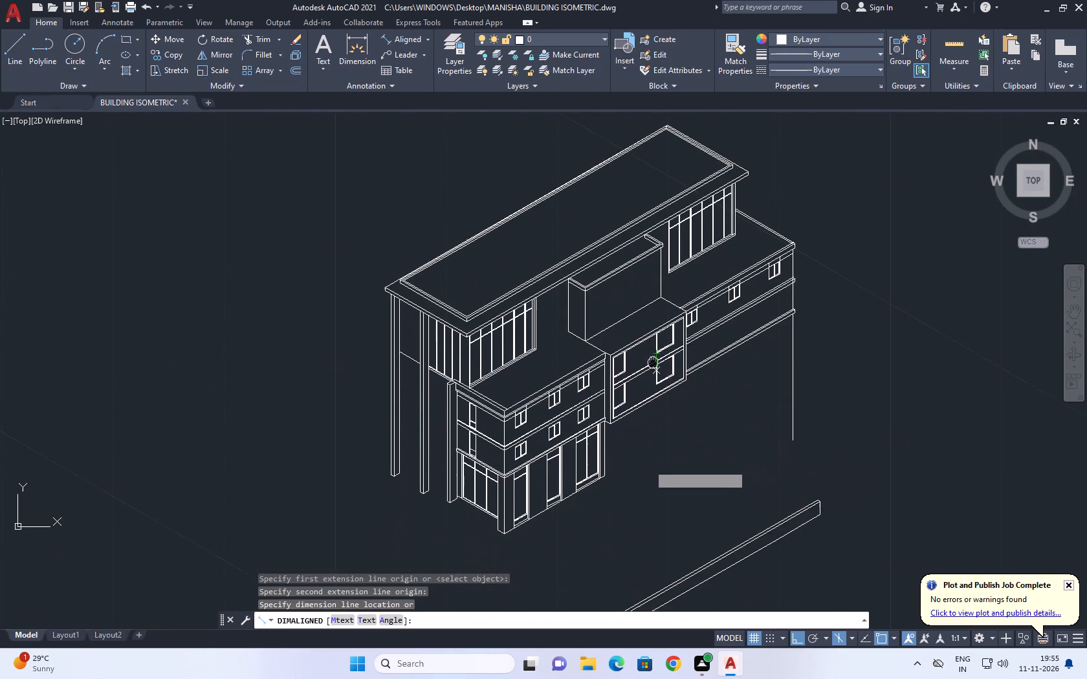
pyautogui.moveTo(653, 358); pyautogui.dragTo(641, 391, button='middle')
pyautogui.press('Escape')
# Erase the depth lines behind the top edges of the upper and lower side-wall bands.
pyautogui.scroll(4, 718, 352)
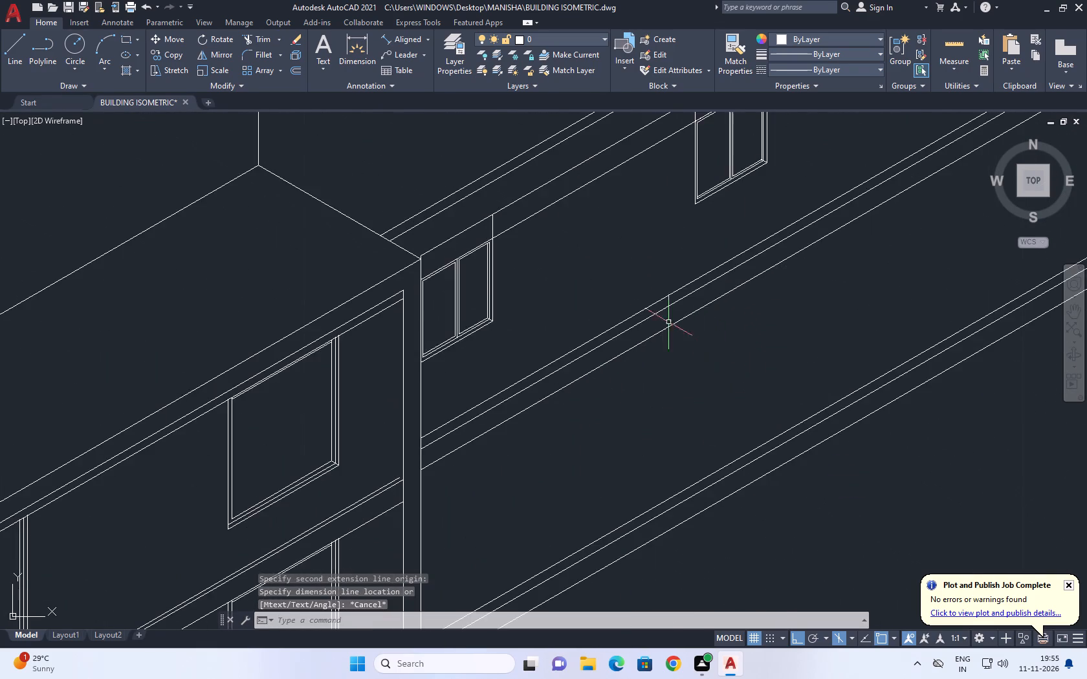
pyautogui.scroll(1, 633, 301)
pyautogui.click(633, 321)
pyautogui.click(626, 334)
pyautogui.scroll(-1, 622, 332)
pyautogui.scroll(1, 732, 461)
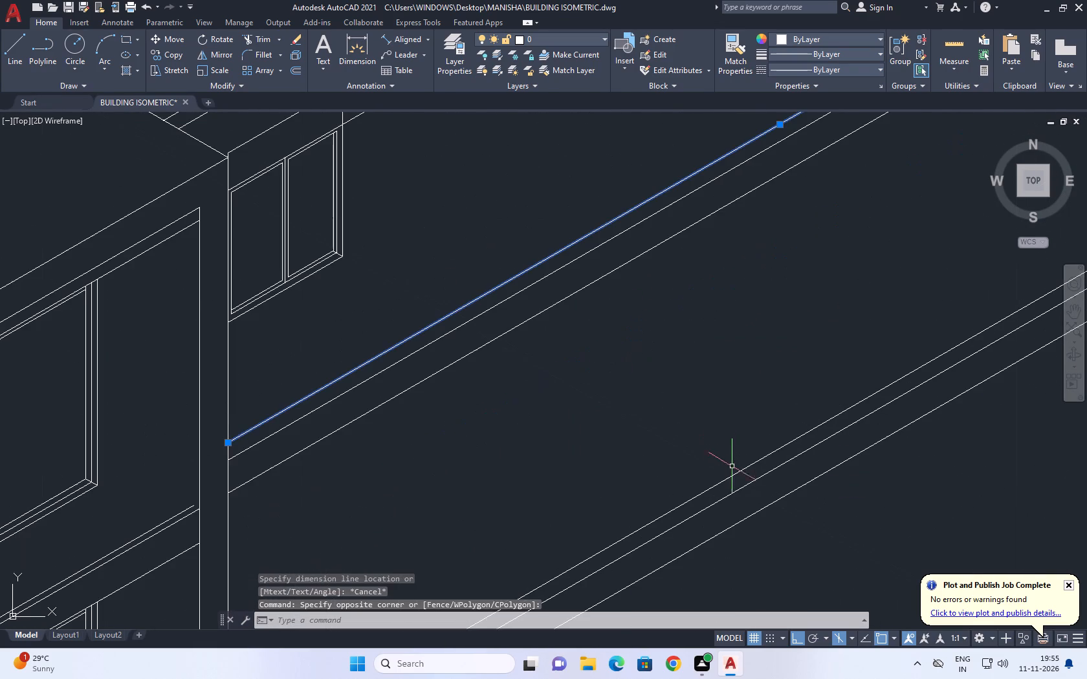
pyautogui.click(734, 475)
pyautogui.press('Delete')
# Copy the lower side-wall band's top line 0.05 units back along the 150° isometric axis.
pyautogui.scroll(-3, 676, 444)
pyautogui.scroll(3, 685, 482)
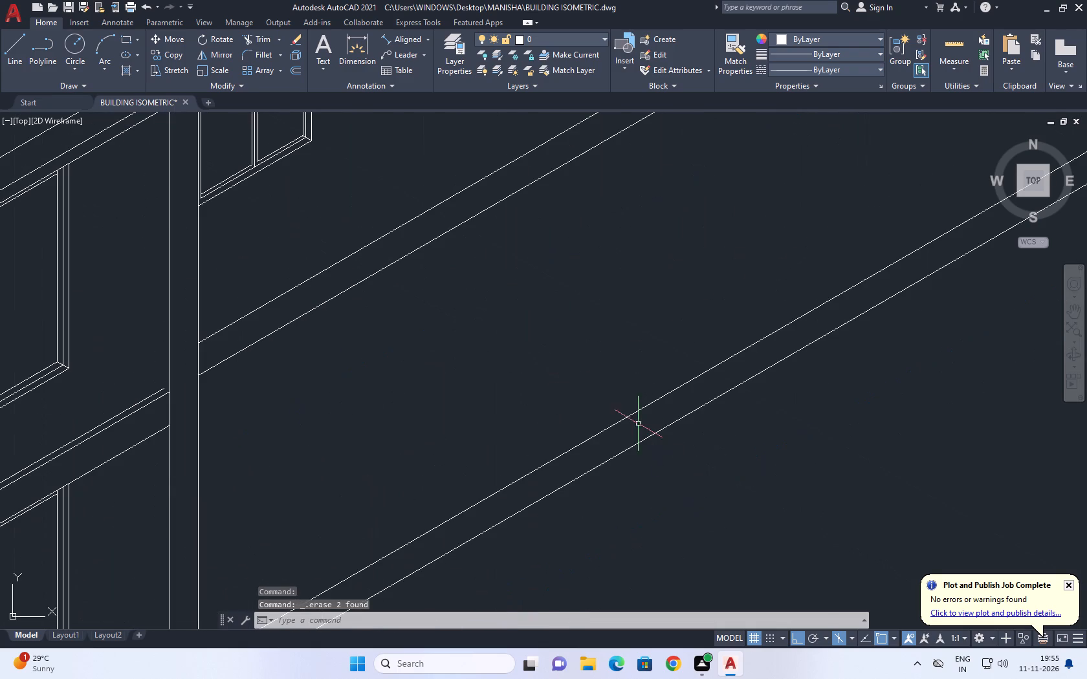
pyautogui.click(635, 420)
pyautogui.click(616, 398)
pyautogui.moveTo(615, 393); pyautogui.dragTo(698, 420, button='middle')
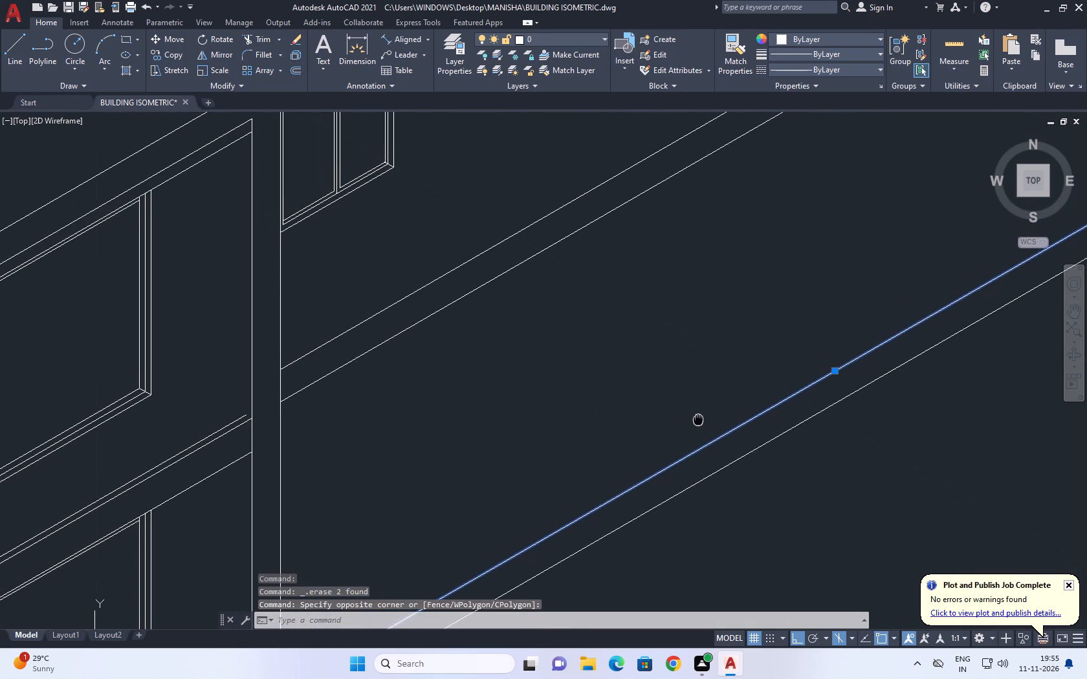
pyautogui.moveTo(698, 420); pyautogui.dragTo(701, 422, button='middle')
pyautogui.scroll(-4, 701, 422)
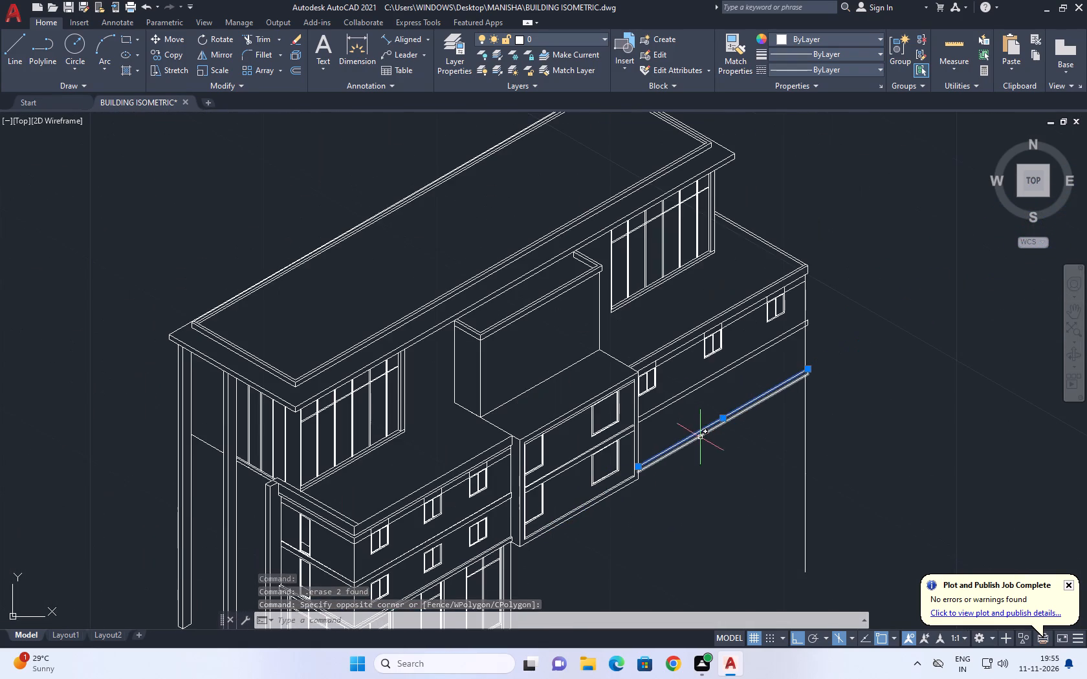
pyautogui.moveTo(673, 471); pyautogui.dragTo(702, 479, button='middle')
pyautogui.write('CO')
pyautogui.press('space')
pyautogui.scroll(2, 724, 456)
pyautogui.click(712, 432)
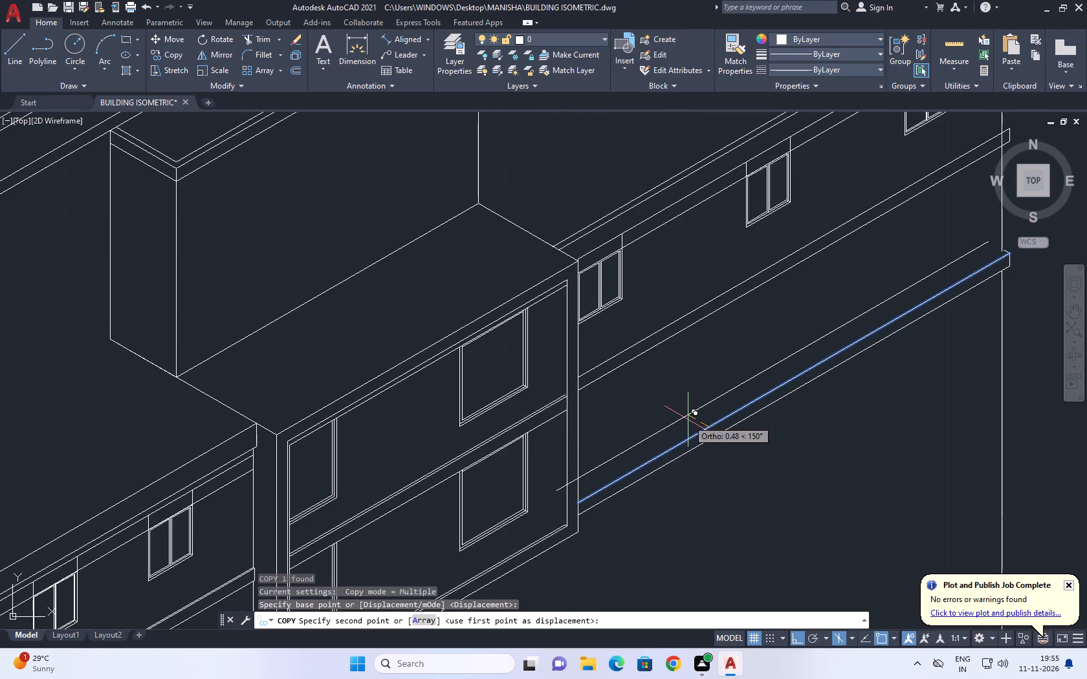
pyautogui.write('0.5')
pyautogui.press('Return')
pyautogui.scroll(1, 715, 473)
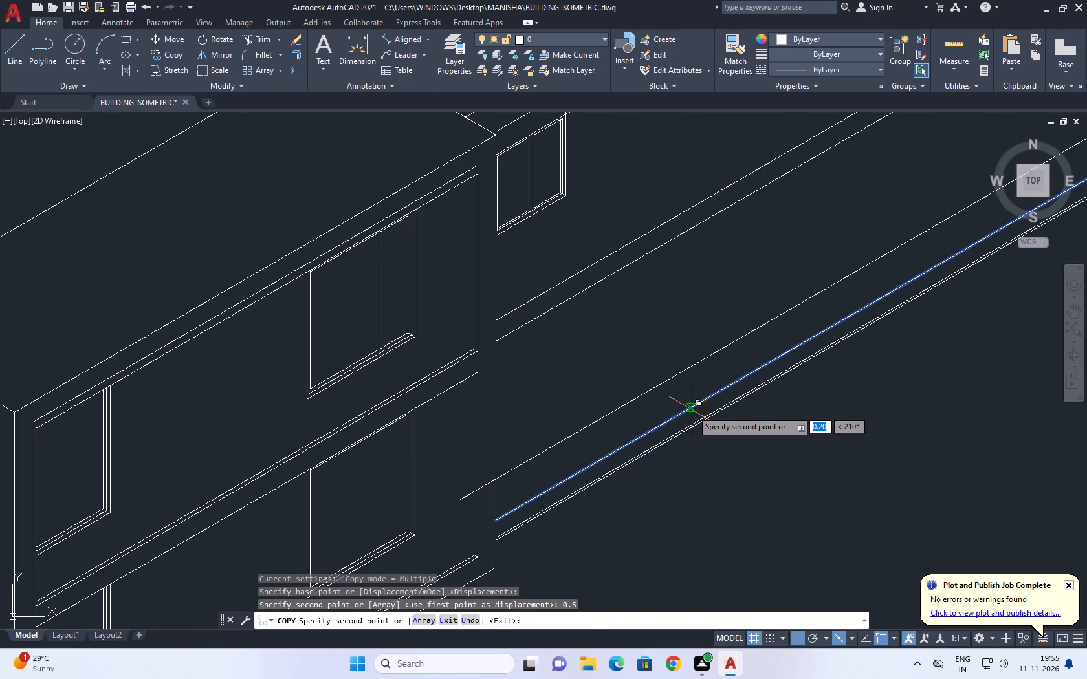
pyautogui.hotkey('ctrl', 'z')
pyautogui.scroll(2, 686, 438)
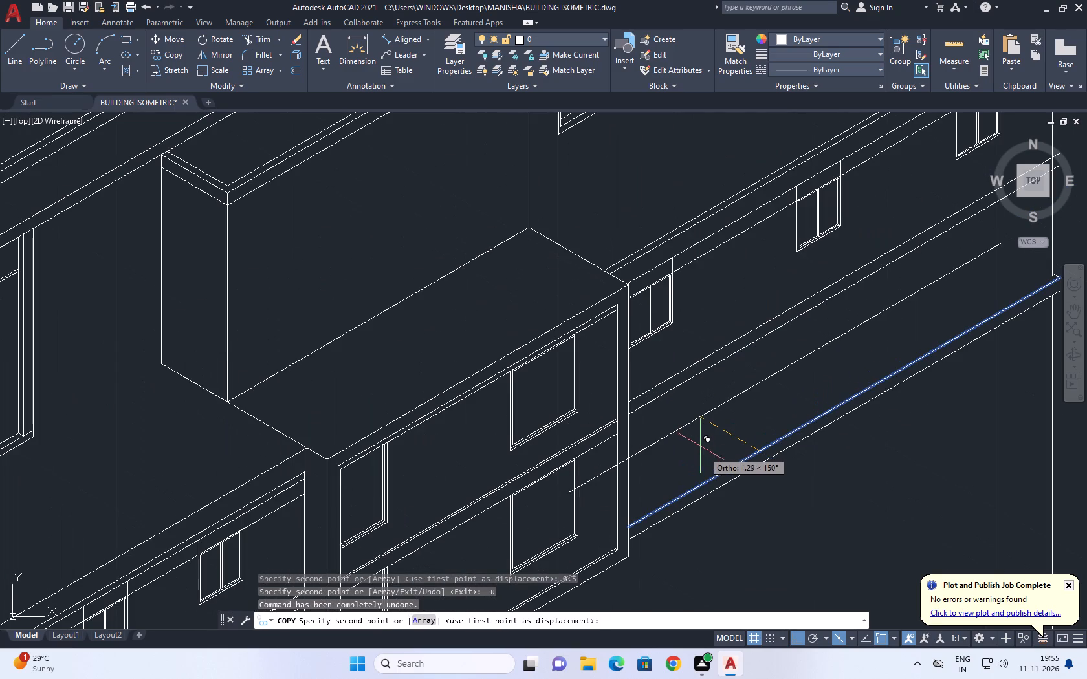
pyautogui.write('0.05')
pyautogui.press('Return')
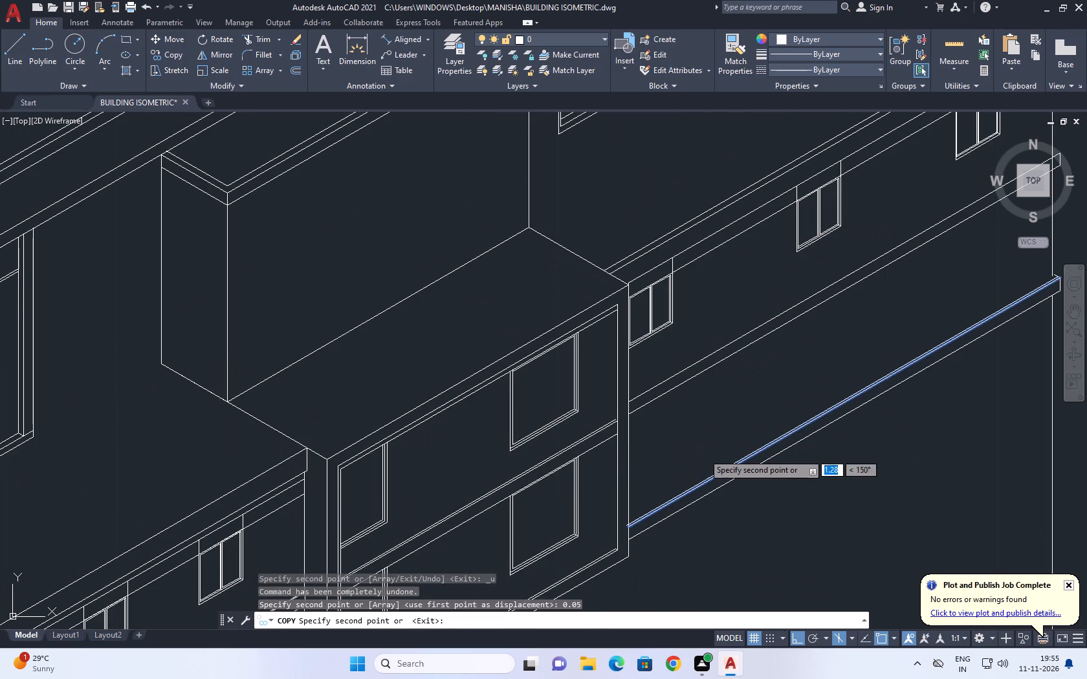
pyautogui.press('Escape')
# Copy the upper side-wall band's top line 0.05 units back along the 150° isometric axis.
pyautogui.scroll(2, 678, 389)
pyautogui.click(674, 361)
pyautogui.click(661, 349)
pyautogui.moveTo(661, 354); pyautogui.dragTo(683, 466, button='middle')
pyautogui.press('c')
pyautogui.write('O')
pyautogui.press('space')
pyautogui.scroll(1, 683, 466)
pyautogui.click(683, 466)
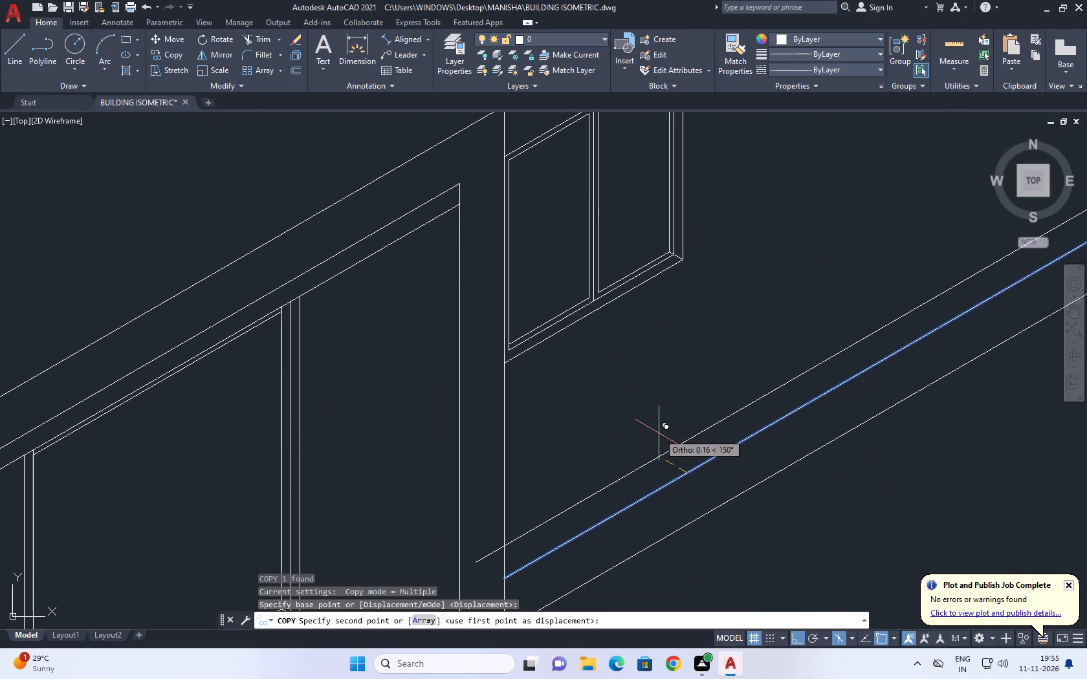
pyautogui.write('0.05')
pyautogui.press('Return')
pyautogui.press('Escape')
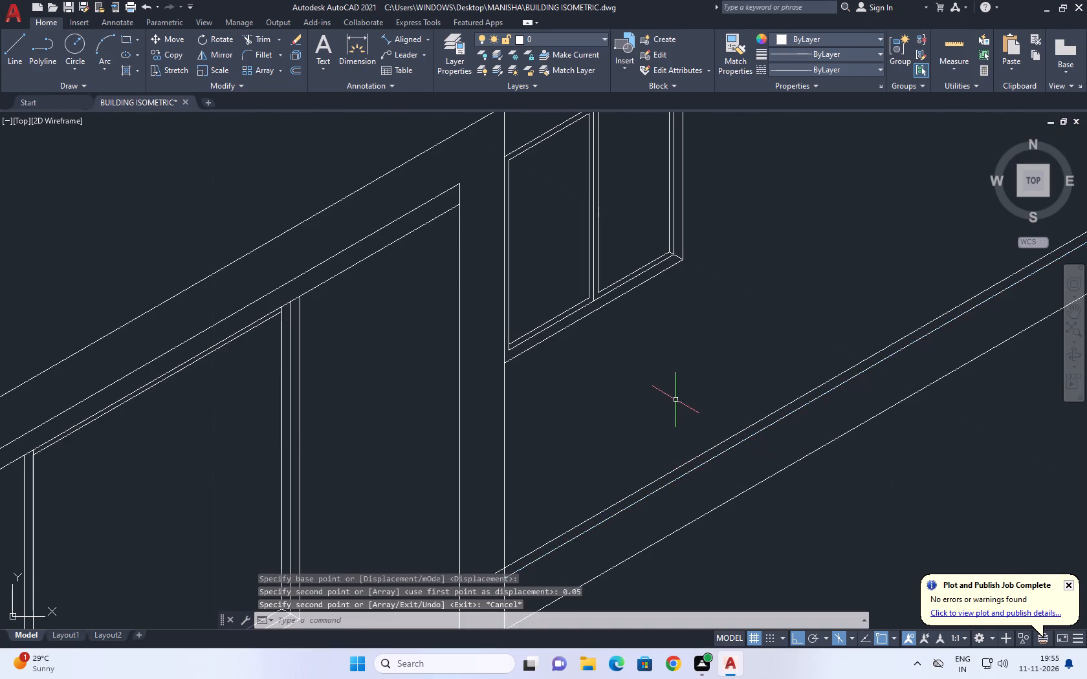
# Trim the near ends of both new depth lines back to the projecting block's outer corner edge.
pyautogui.moveTo(609, 554); pyautogui.dragTo(635, 457, button='middle')
pyautogui.press('t')
pyautogui.write('R')
pyautogui.press('space')
pyautogui.scroll(1, 650, 453)
pyautogui.scroll(2, 436, 526)
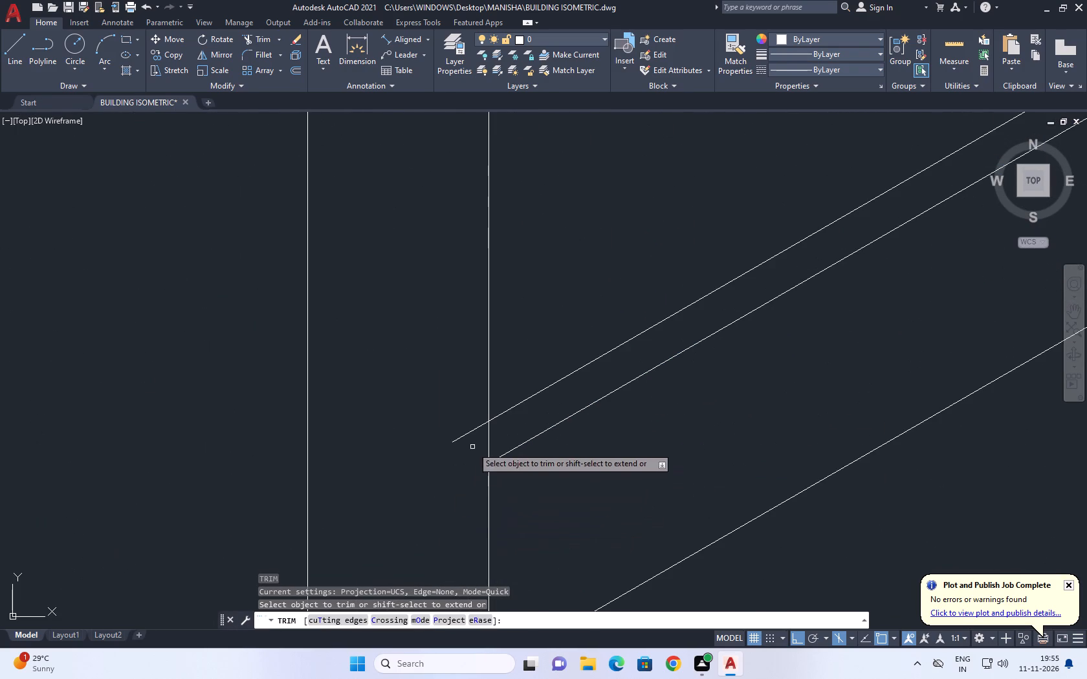
pyautogui.click(476, 443)
pyautogui.click(464, 399)
pyautogui.scroll(-7, 546, 377)
pyautogui.scroll(5, 561, 461)
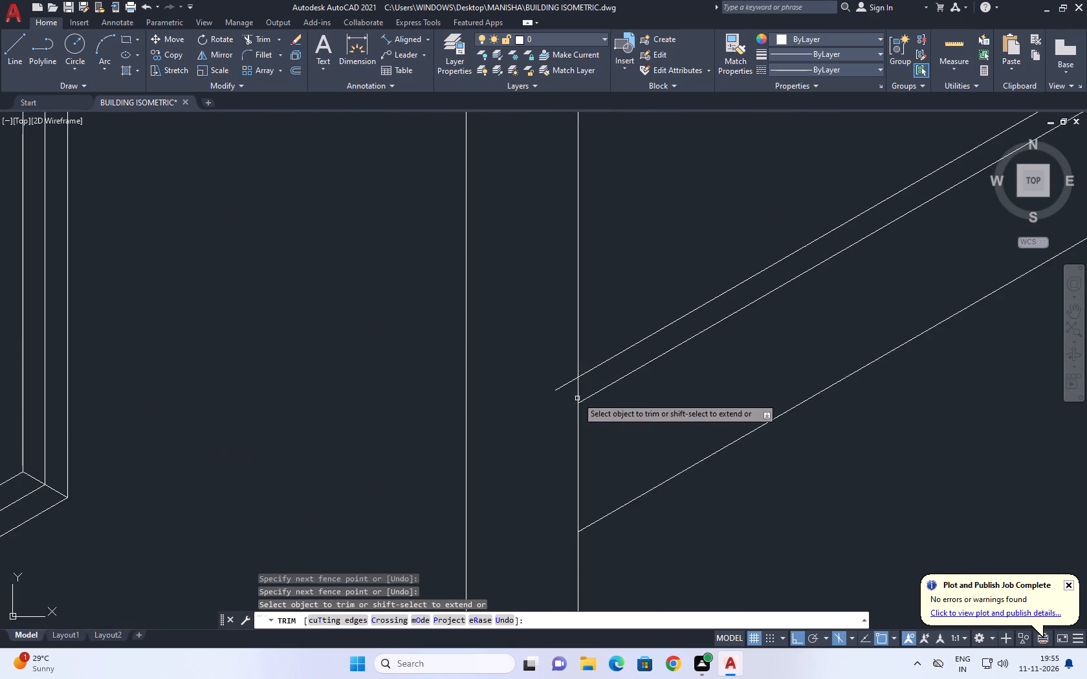
pyautogui.scroll(2, 577, 394)
pyautogui.click(558, 372)
pyautogui.moveTo(549, 451); pyautogui.dragTo(548, 457)
pyautogui.scroll(-9, 547, 453)
pyautogui.moveTo(643, 410); pyautogui.dragTo(644, 477, button='middle')
pyautogui.press('Escape')
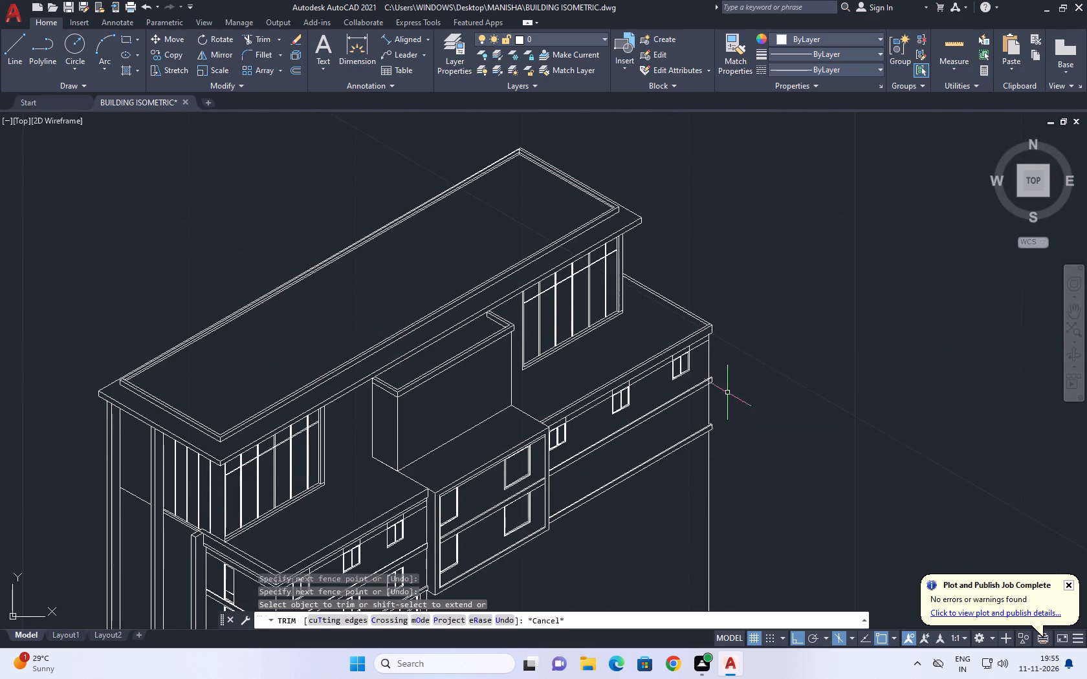
# Draw a short line joining the upper band's new depth line to the band's outer far top corner.
pyautogui.scroll(6, 721, 373)
pyautogui.middleClick(657, 415)
pyautogui.write('L')
pyautogui.press('space')
pyautogui.scroll(1, 606, 414)
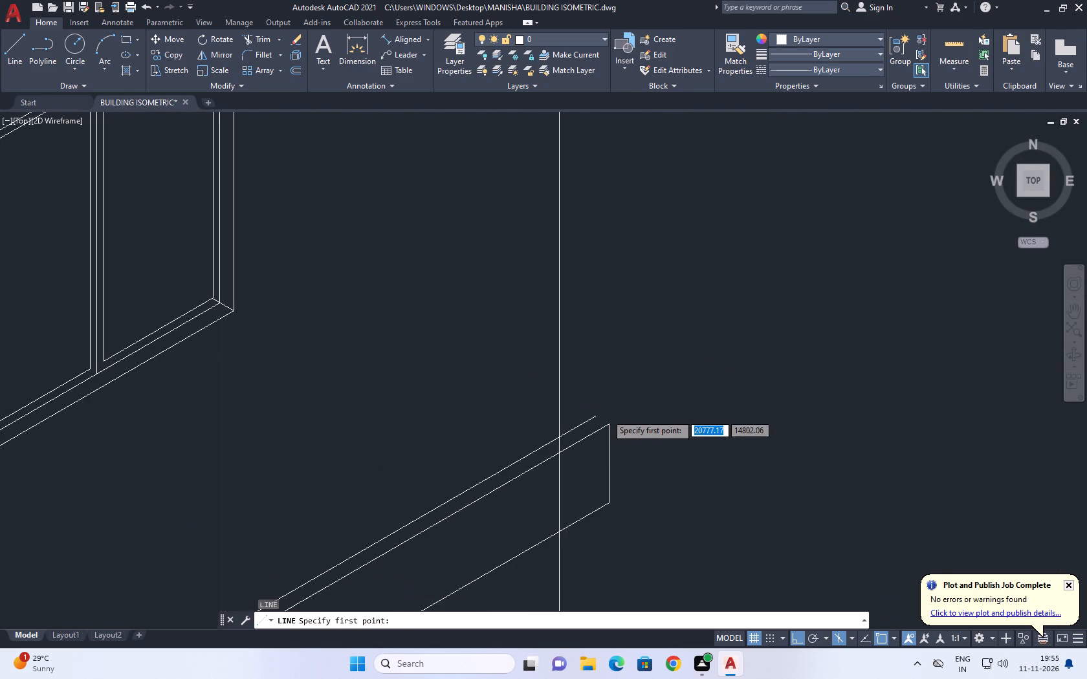
pyautogui.scroll(1, 606, 414)
pyautogui.click(573, 423)
pyautogui.click(615, 440)
pyautogui.press('Escape')
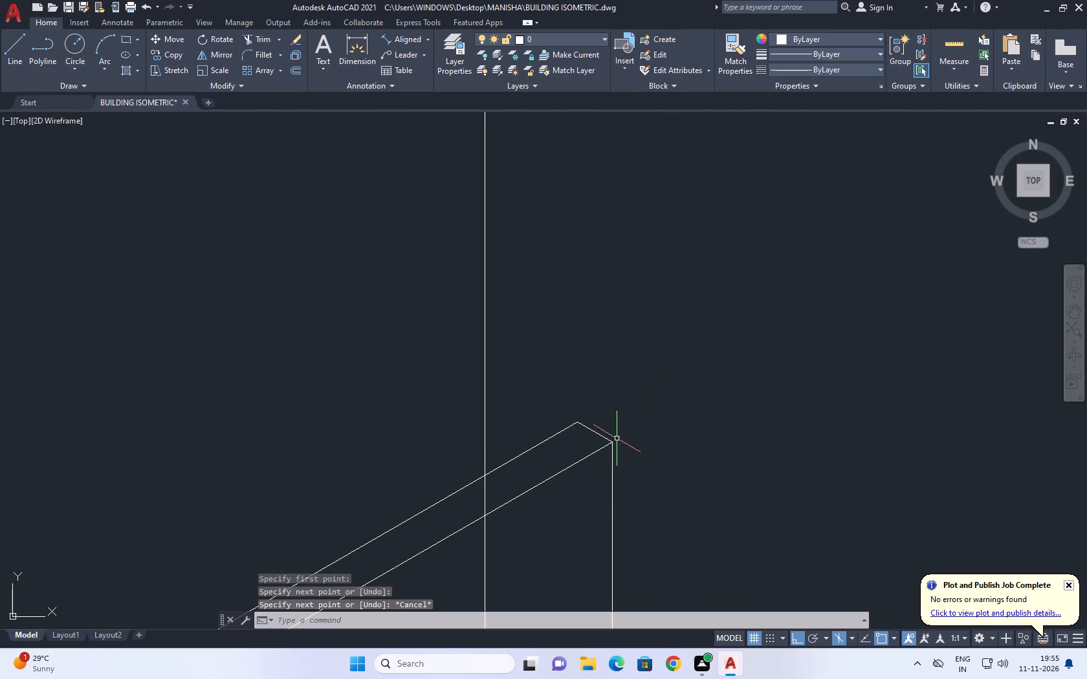
# Trim the vertical wall corner line where it crosses the upper band's front face and thin top strip.
pyautogui.scroll(-3, 615, 434)
pyautogui.write('TR')
pyautogui.press('space')
pyautogui.click(578, 483)
pyautogui.click(593, 474)
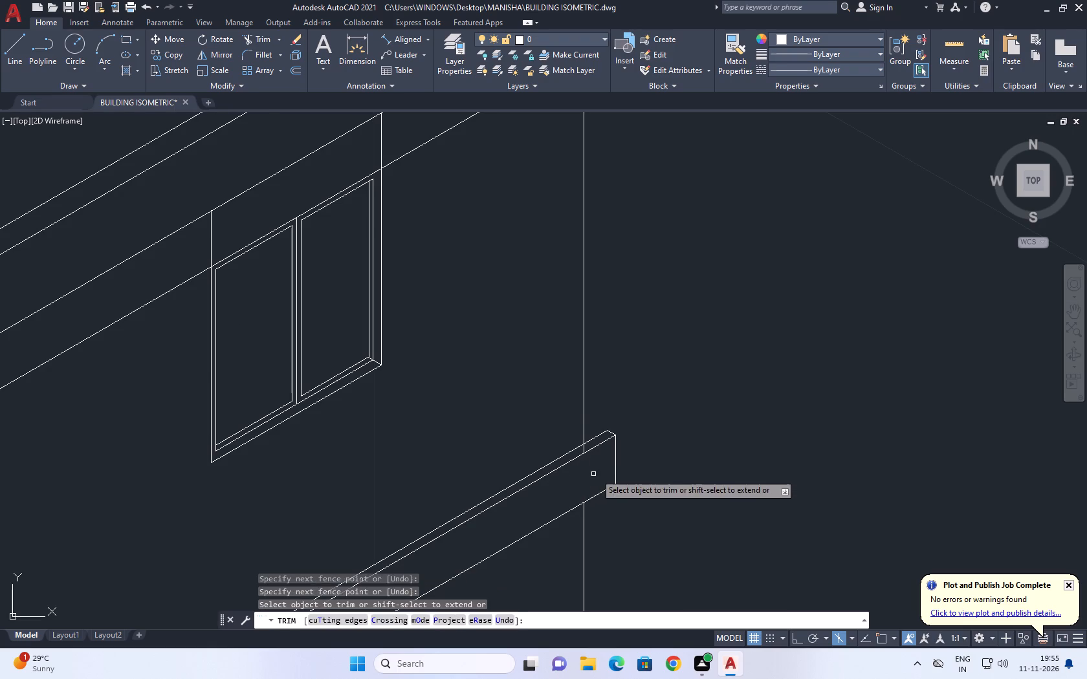
pyautogui.scroll(2, 569, 445)
pyautogui.click(595, 460)
pyautogui.click(607, 454)
pyautogui.scroll(-6, 674, 408)
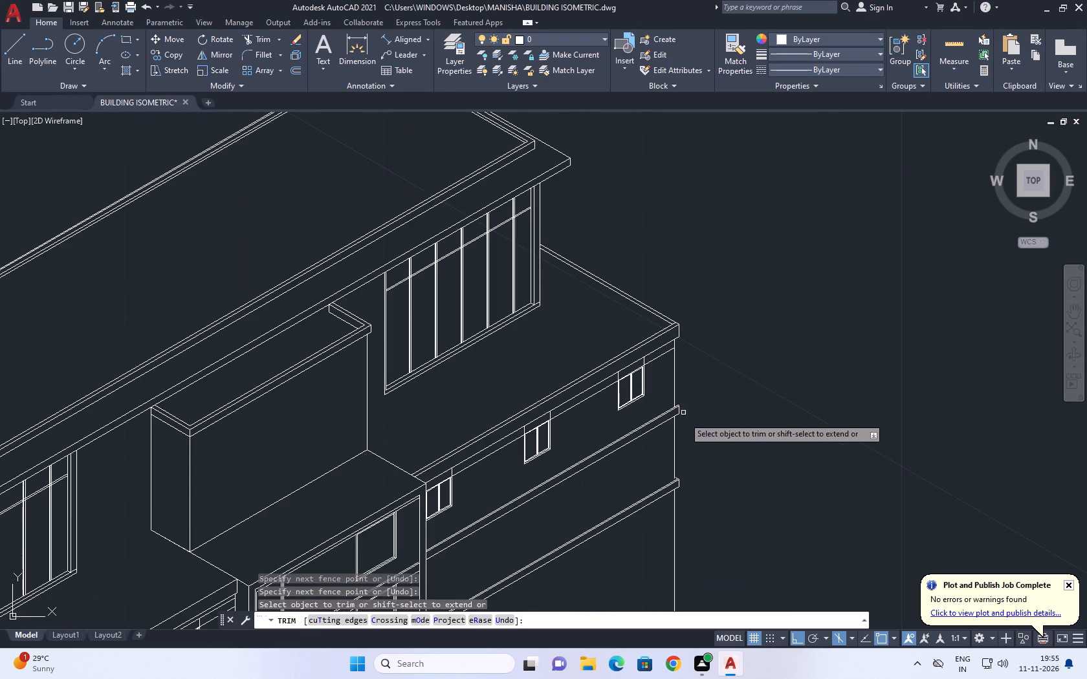
# Extend the vertical wall corner line down to the back edge of the lower band's thin top strip.
pyautogui.press('space')
pyautogui.scroll(5, 677, 486)
pyautogui.moveTo(648, 428); pyautogui.dragTo(655, 434, button='middle')
pyautogui.scroll(1, 655, 434)
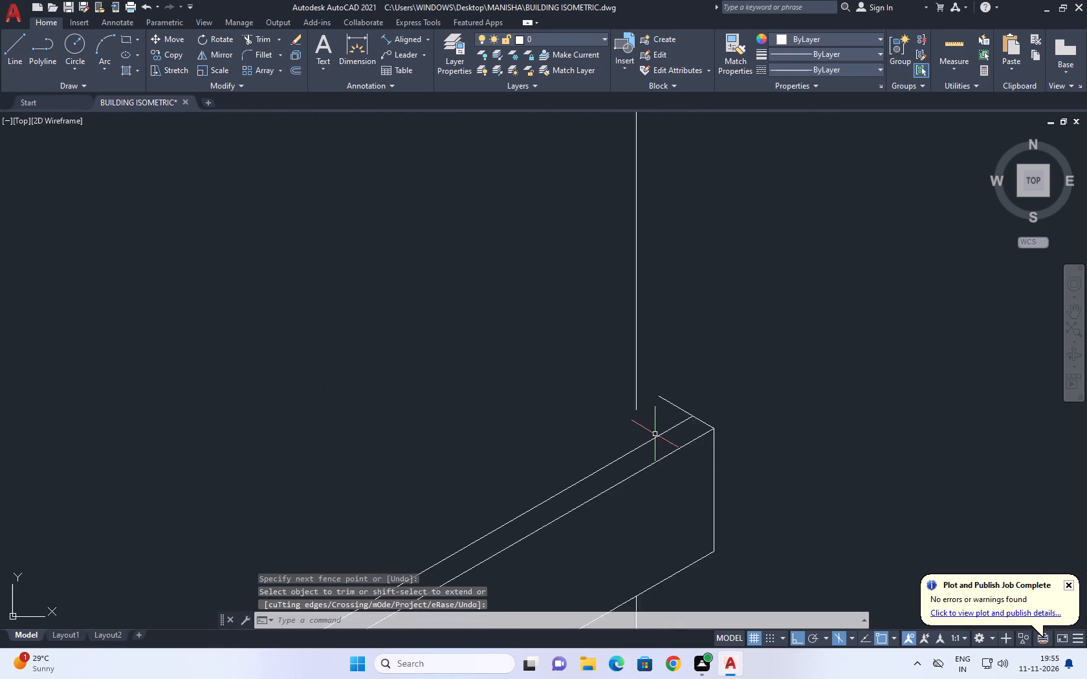
pyautogui.scroll(-2, 656, 434)
pyautogui.moveTo(662, 388); pyautogui.dragTo(667, 407, button='middle')
pyautogui.write('EX')
pyautogui.press('space')
pyautogui.click(661, 421)
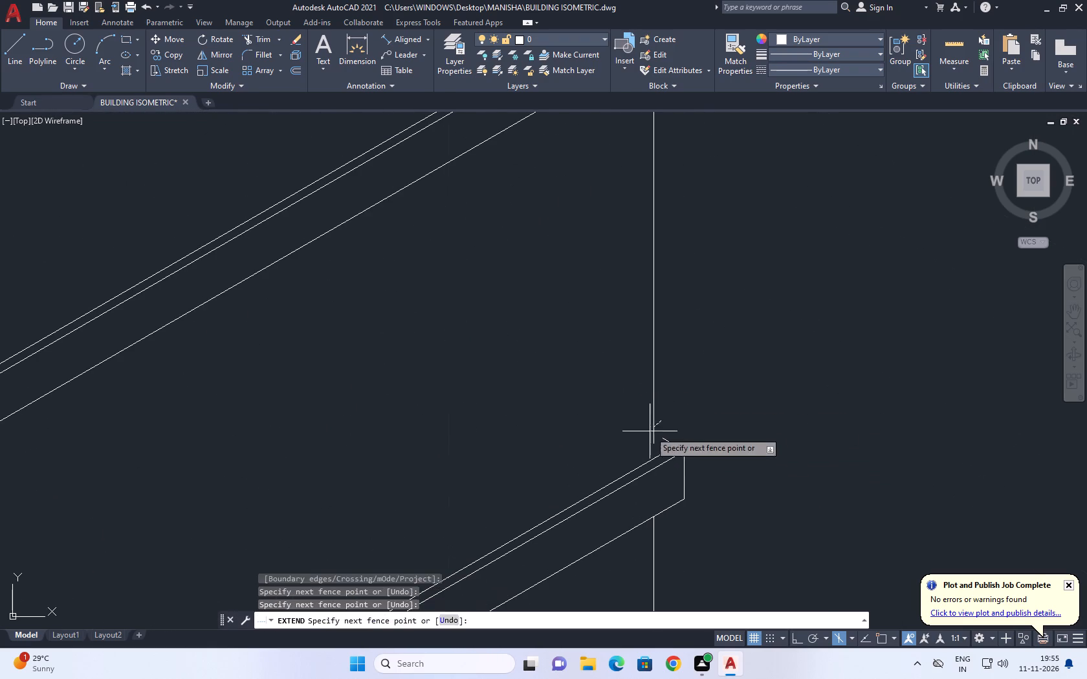
pyautogui.click(617, 447)
pyautogui.press('Escape')
# Trim the overhanging part of the short depth line beyond the back edge at the lower band's far end.
pyautogui.scroll(2, 692, 457)
pyautogui.click(648, 418)
pyautogui.click(639, 417)
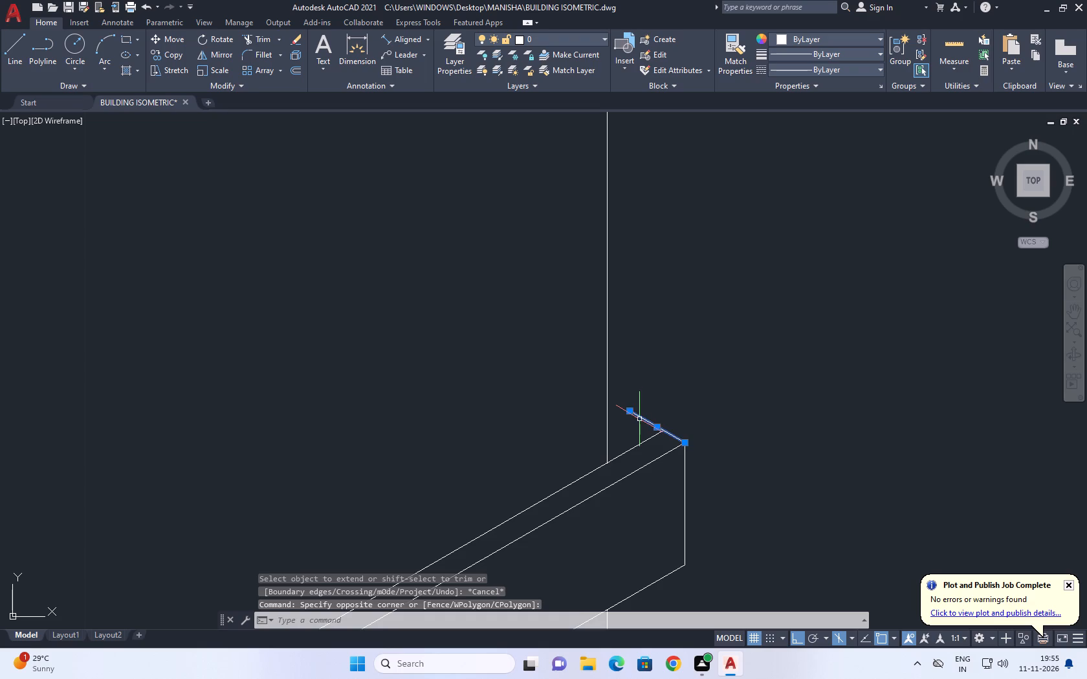
pyautogui.press('Escape')
pyautogui.press('t')
pyautogui.write('R')
pyautogui.press('space')
pyautogui.click(640, 426)
pyautogui.click(679, 407)
pyautogui.scroll(-4, 730, 378)
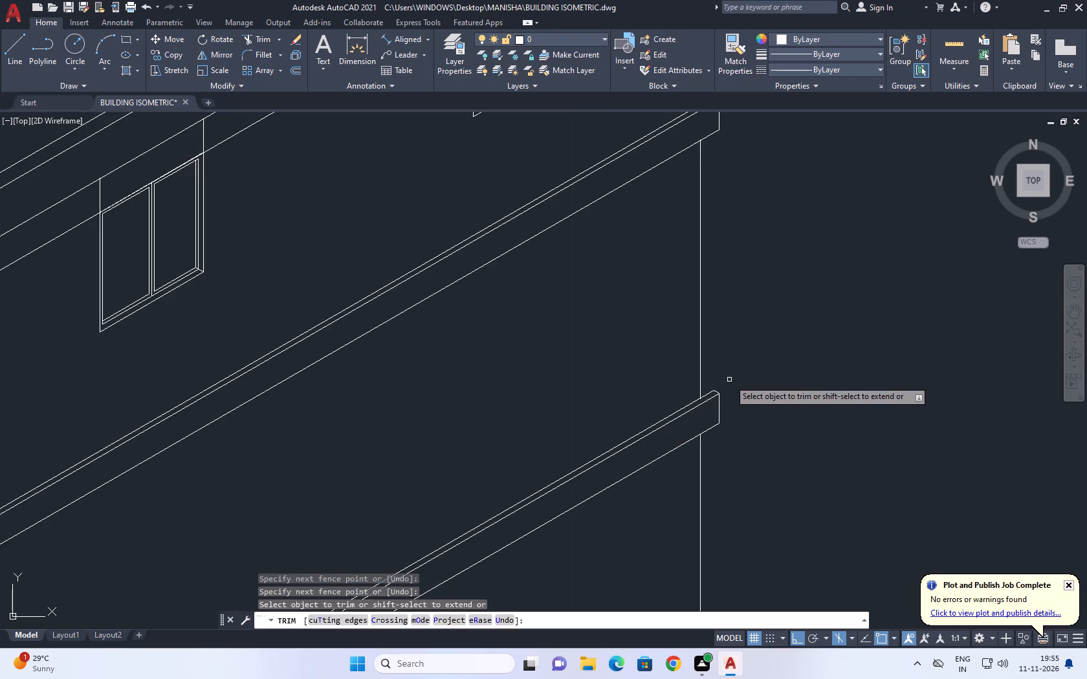
pyautogui.press('Escape')
# Copy the side wall's three top-floor windows straight down so their head lines start at the upper band's bottom edge.
pyautogui.scroll(-3, 727, 383)
pyautogui.moveTo(729, 412); pyautogui.dragTo(729, 432, button='middle')
pyautogui.moveTo(663, 512); pyautogui.dragTo(694, 488, button='middle')
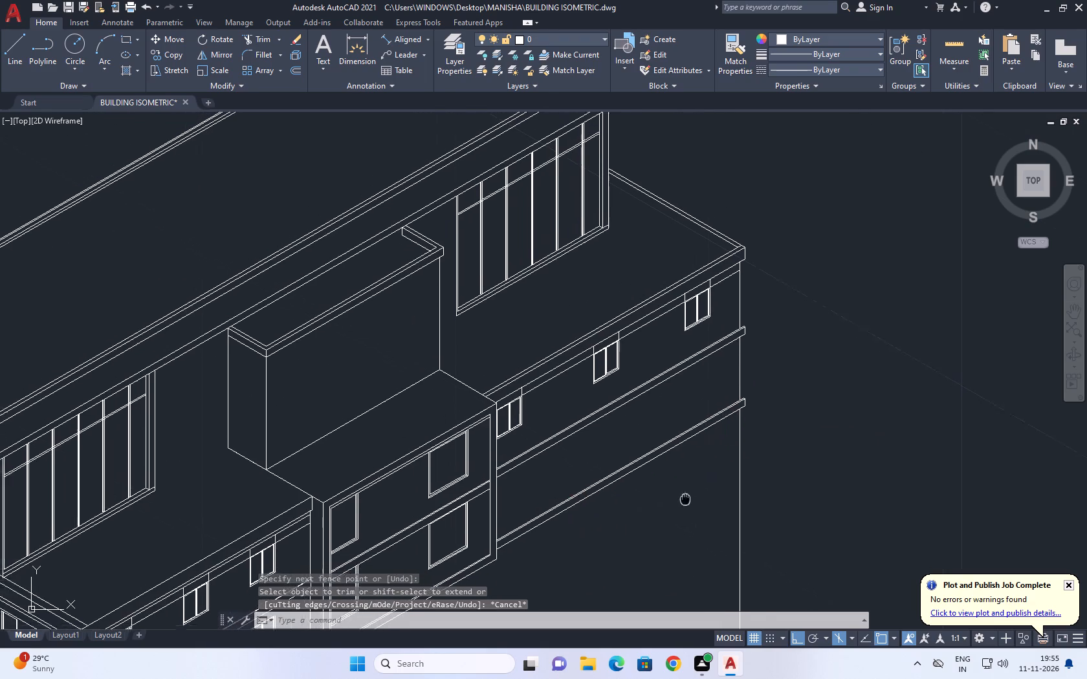
pyautogui.moveTo(694, 488); pyautogui.dragTo(722, 391, button='middle')
pyautogui.moveTo(567, 468); pyautogui.dragTo(595, 416, button='middle')
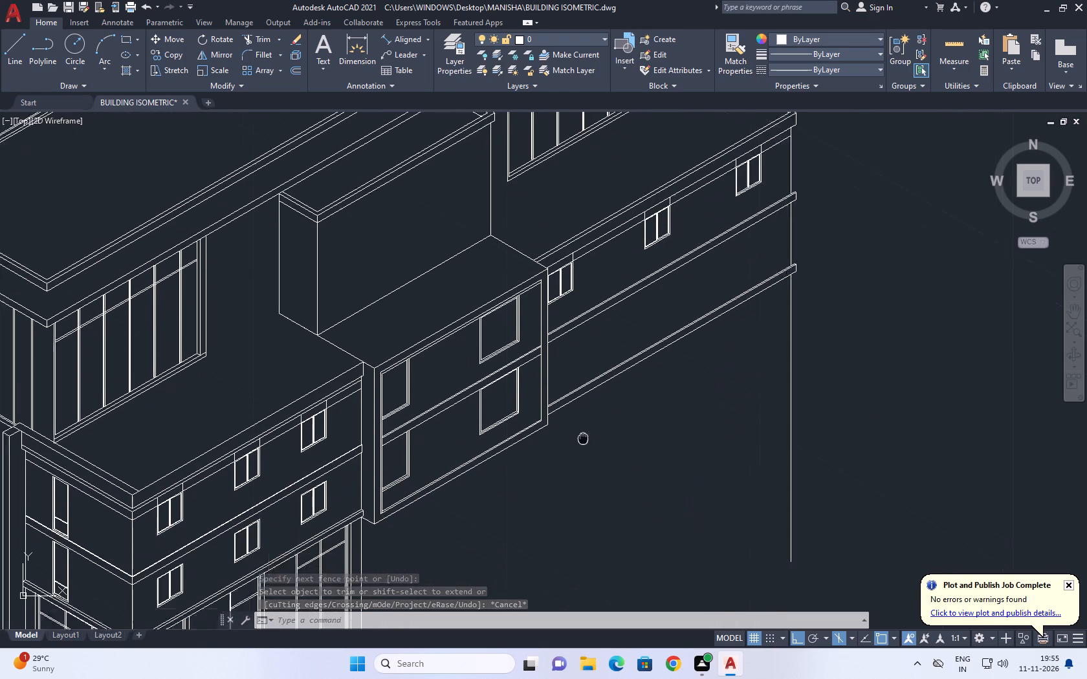
pyautogui.moveTo(595, 416); pyautogui.dragTo(653, 345, button='middle')
pyautogui.scroll(-1, 662, 326)
pyautogui.moveTo(666, 449); pyautogui.dragTo(678, 493, button='middle')
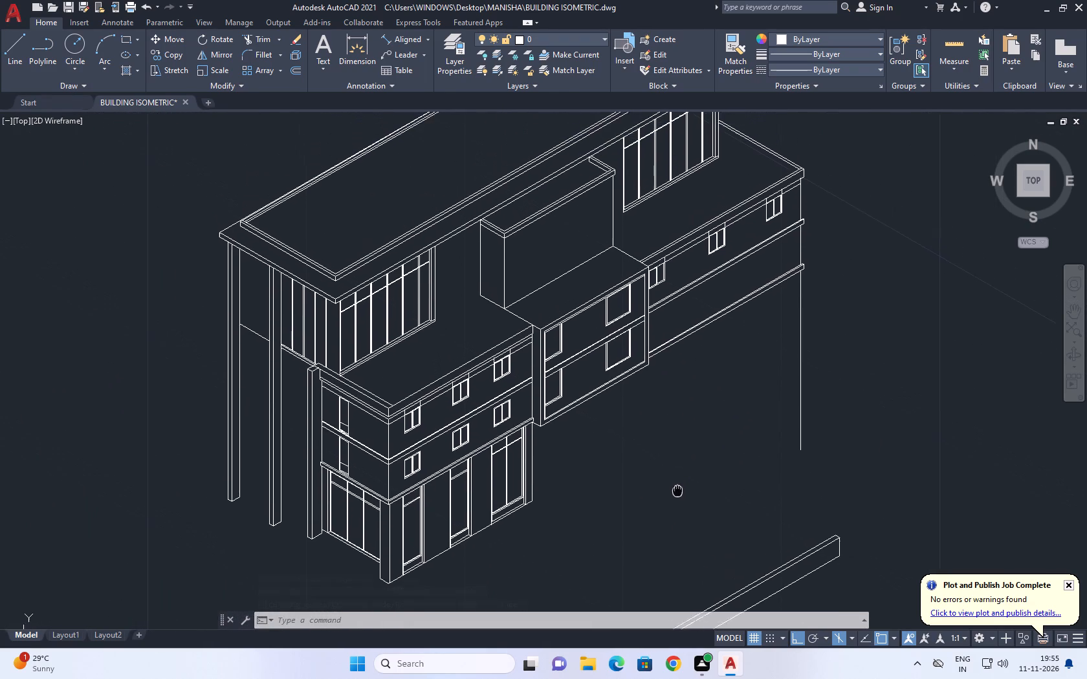
pyautogui.moveTo(678, 493); pyautogui.dragTo(682, 556, button='middle')
pyautogui.scroll(3, 663, 334)
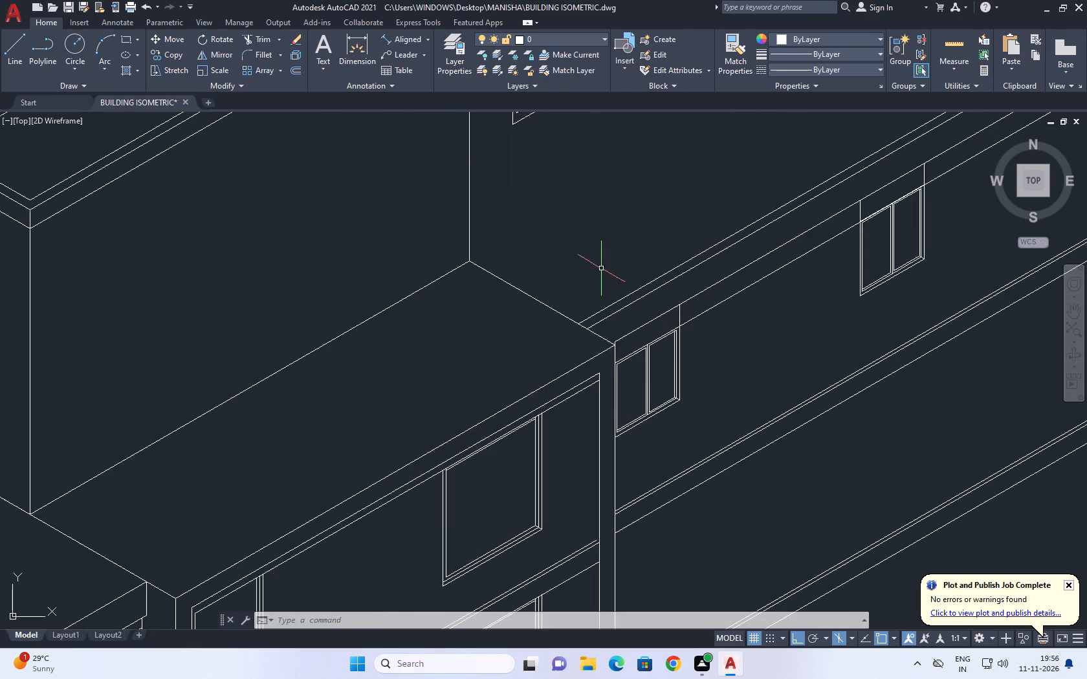
pyautogui.click(589, 242)
pyautogui.click(724, 499)
pyautogui.moveTo(687, 308); pyautogui.dragTo(608, 420, button='middle')
pyautogui.click(715, 228)
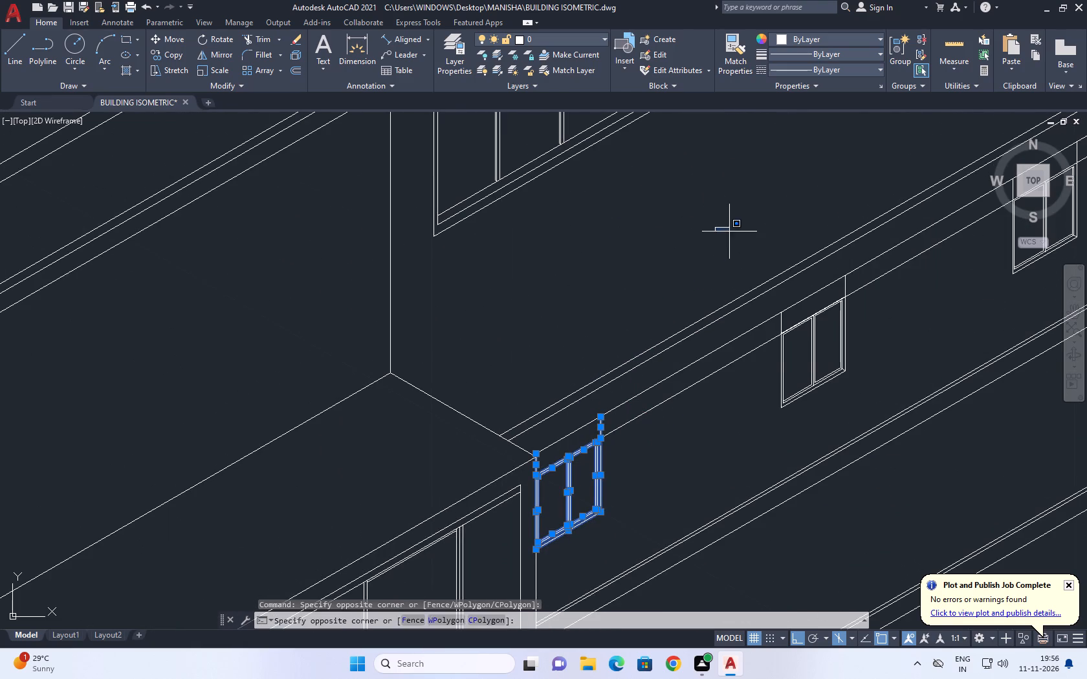
pyautogui.moveTo(885, 438); pyautogui.dragTo(884, 444)
pyautogui.moveTo(787, 297); pyautogui.dragTo(582, 432, button='middle')
pyautogui.scroll(-1, 578, 432)
pyautogui.moveTo(685, 276); pyautogui.dragTo(715, 291)
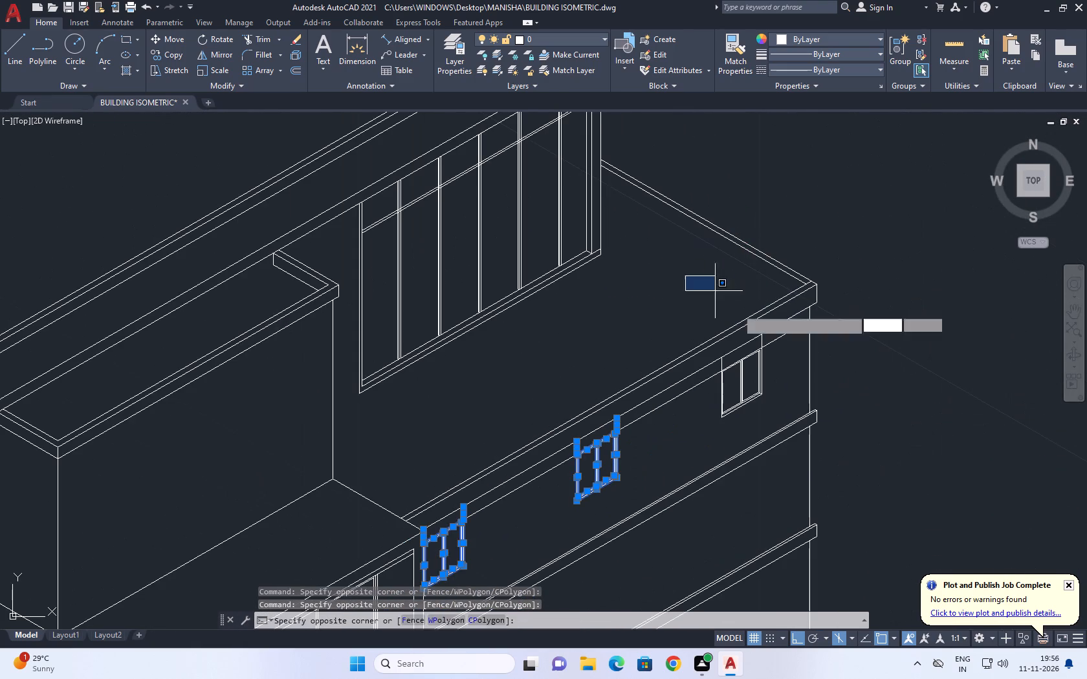
pyautogui.click(800, 457)
pyautogui.moveTo(725, 426); pyautogui.dragTo(804, 338, button='middle')
pyautogui.press('c')
pyautogui.press('o')
pyautogui.press('space')
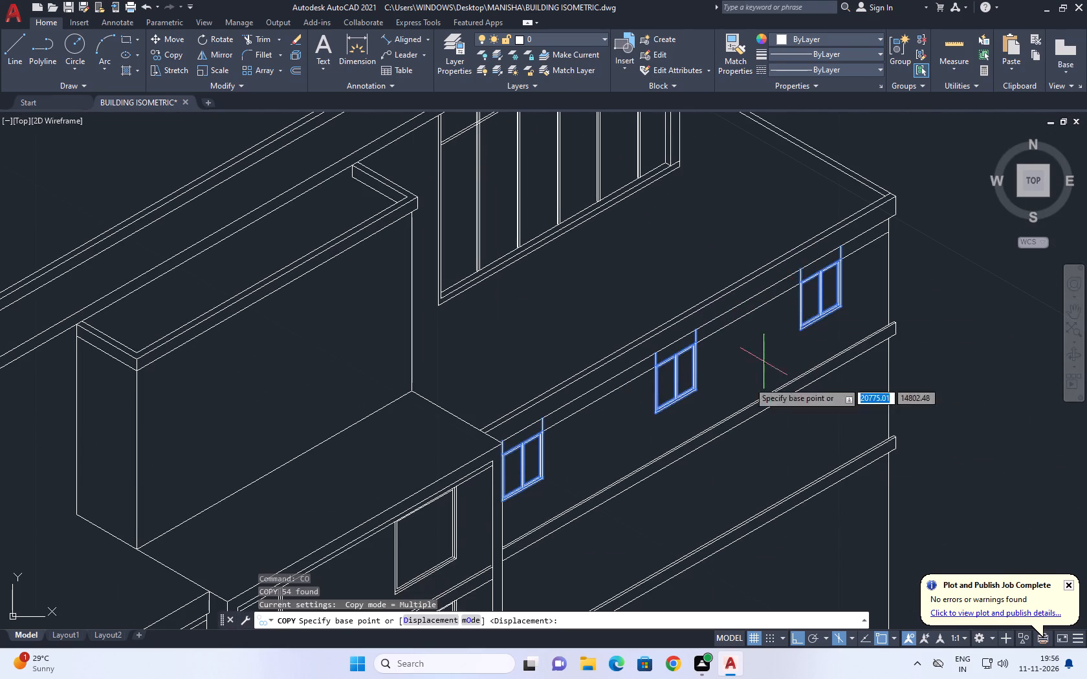
pyautogui.moveTo(446, 514); pyautogui.dragTo(564, 367, button='middle')
pyautogui.scroll(2, 605, 411)
pyautogui.moveTo(646, 313); pyautogui.dragTo(664, 482, button='middle')
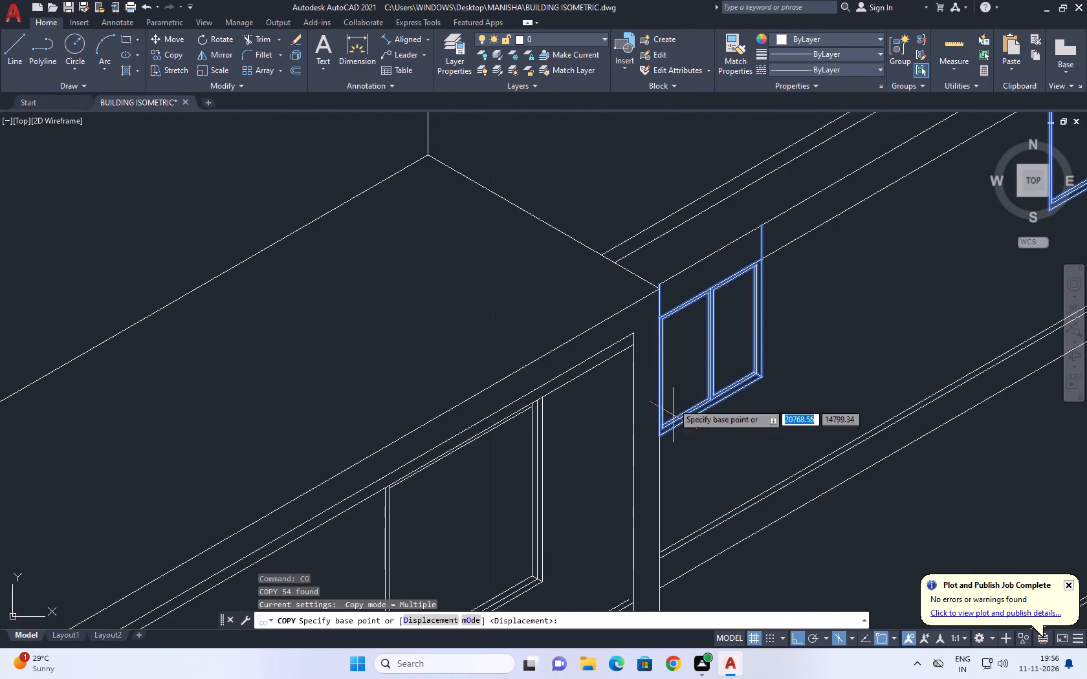
pyautogui.scroll(2, 677, 325)
pyautogui.scroll(1, 633, 244)
pyautogui.click(630, 204)
pyautogui.scroll(-6, 630, 235)
pyautogui.scroll(5, 659, 338)
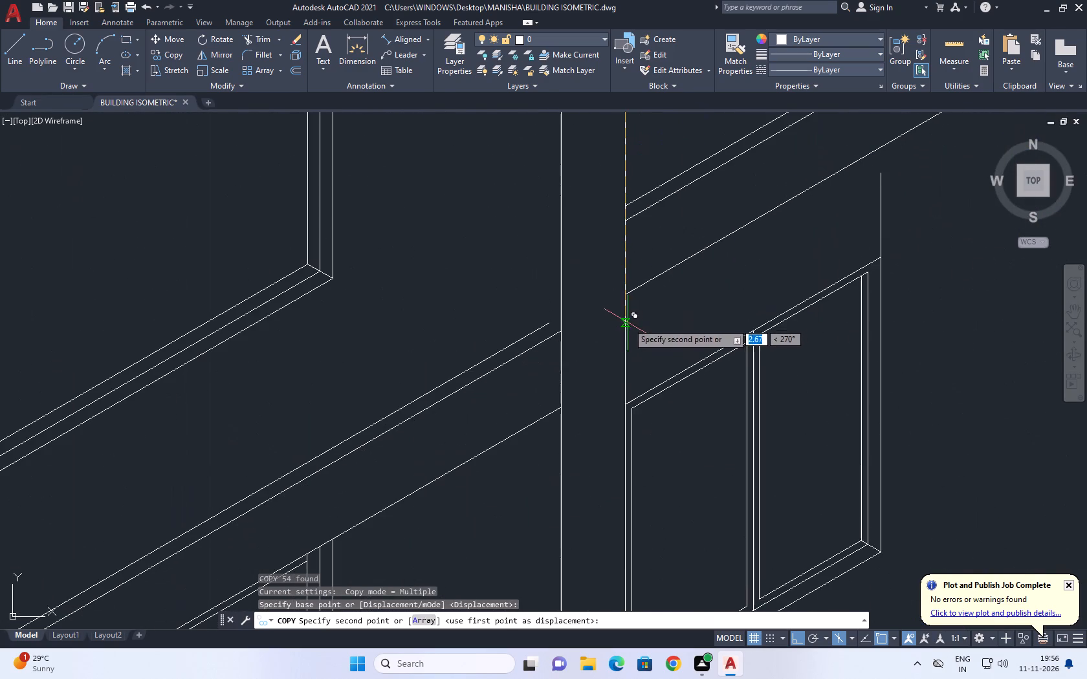
pyautogui.click(629, 294)
pyautogui.press('space')
# Delete the bottom edge line of the upper side-wall band.
pyautogui.scroll(-3, 599, 424)
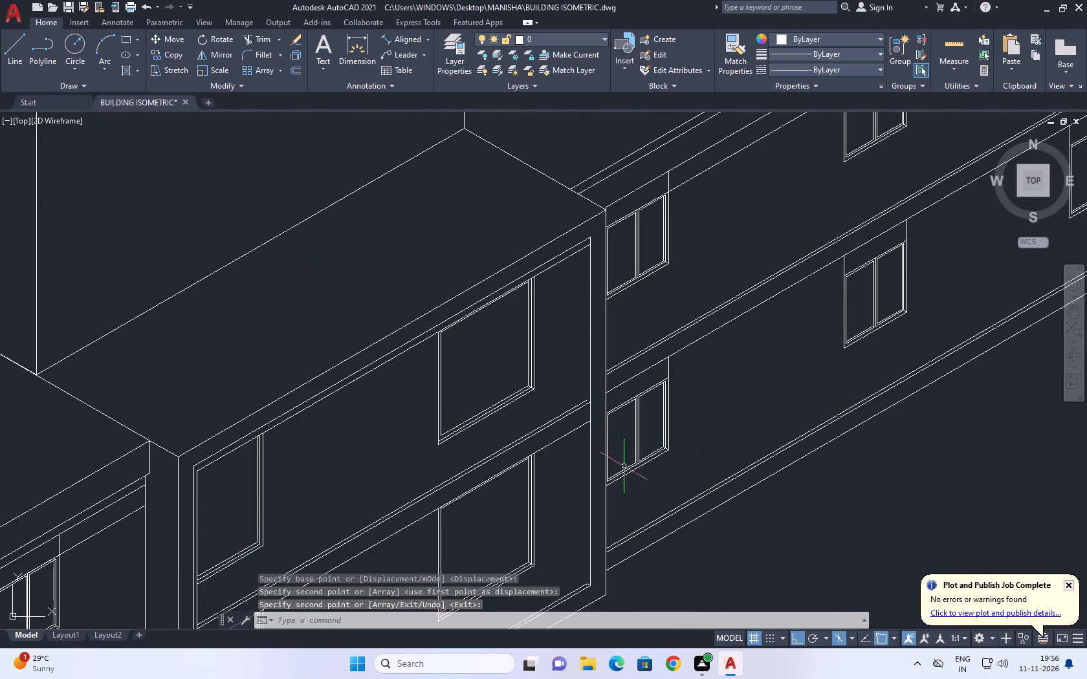
pyautogui.scroll(-2, 642, 453)
pyautogui.moveTo(657, 477); pyautogui.dragTo(597, 500, button='middle')
pyautogui.scroll(-1, 591, 505)
pyautogui.scroll(1, 543, 601)
pyautogui.moveTo(638, 427); pyautogui.dragTo(636, 451, button='middle')
pyautogui.moveTo(622, 463); pyautogui.dragTo(589, 480, button='middle')
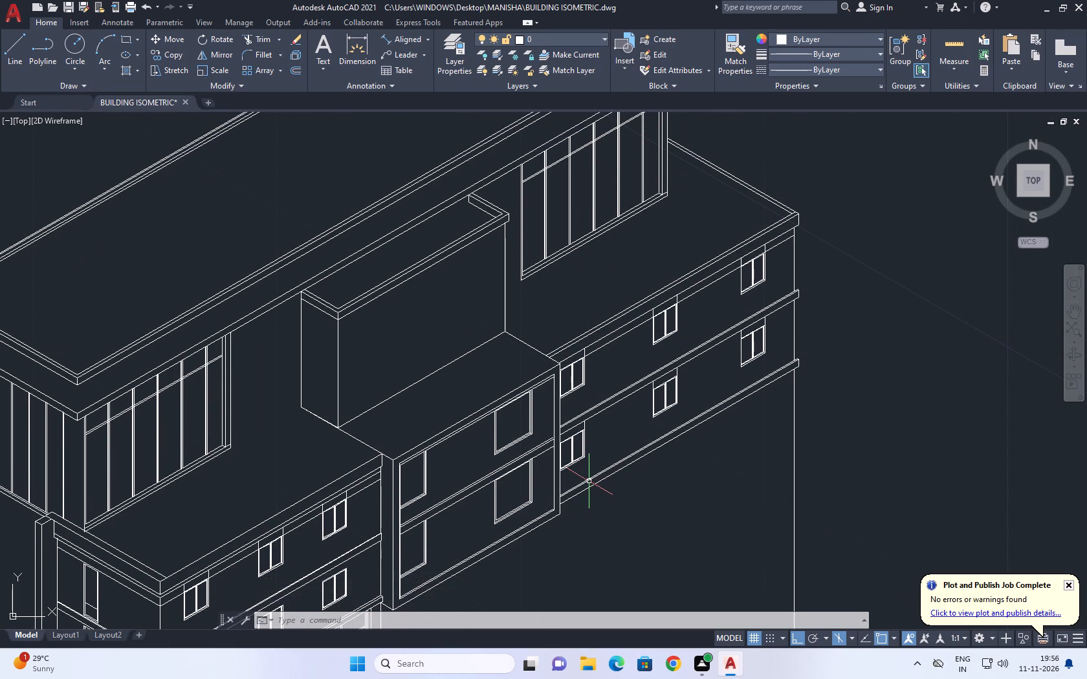
pyautogui.moveTo(663, 476); pyautogui.dragTo(642, 516, button='middle')
pyautogui.scroll(2, 698, 378)
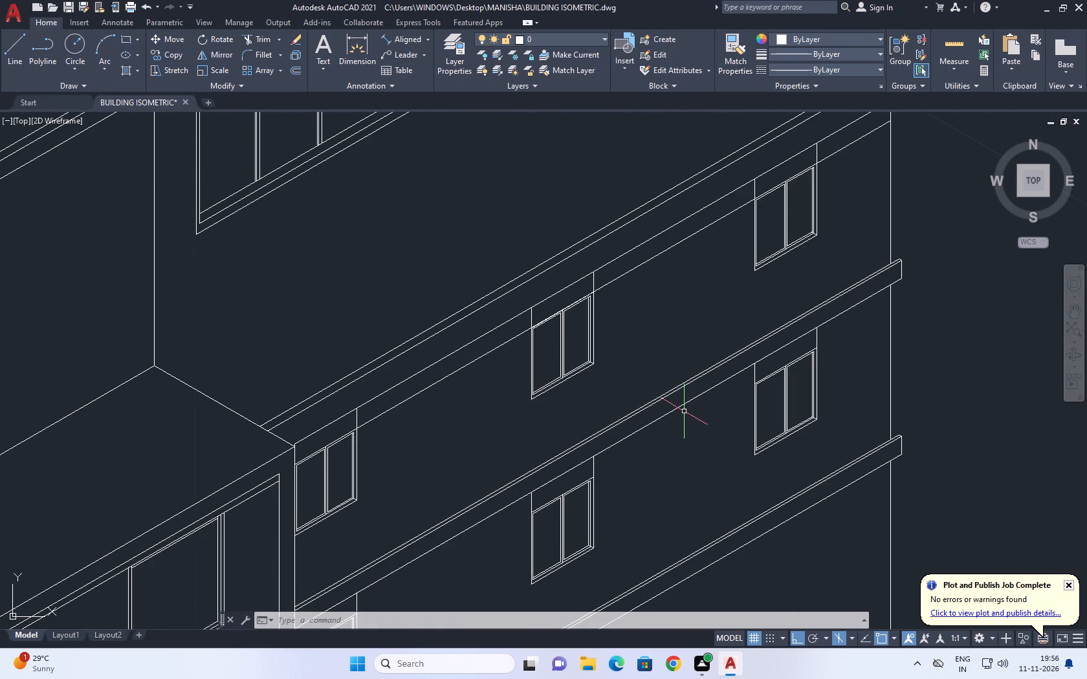
pyautogui.click(678, 410)
pyautogui.press('Delete')
# Trim the vertical line stubs projecting above the frames of the three copied windows.
pyautogui.moveTo(650, 457); pyautogui.dragTo(729, 396, button='middle')
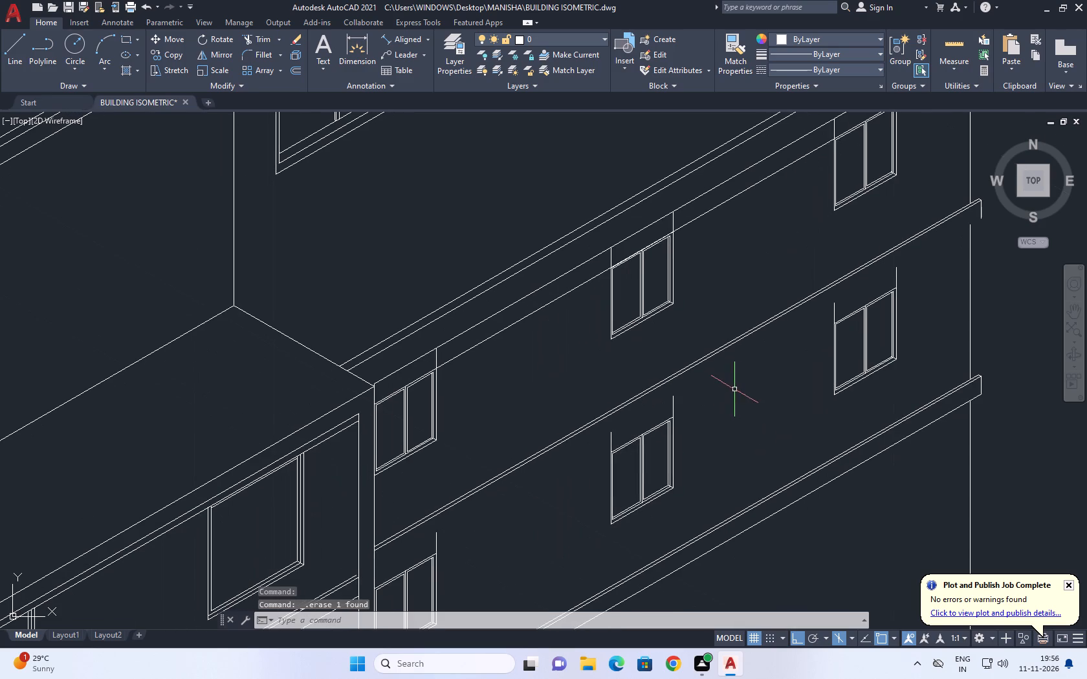
pyautogui.press('t')
pyautogui.write('R')
pyautogui.press('space')
pyautogui.scroll(2, 600, 449)
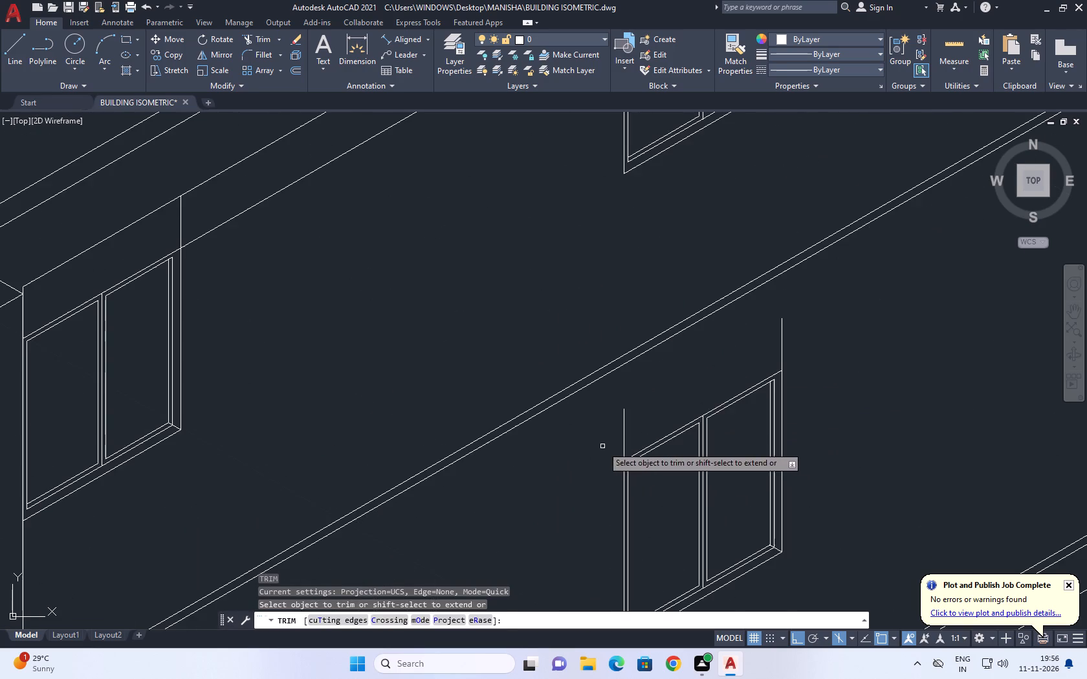
pyautogui.click(604, 446)
pyautogui.click(812, 334)
pyautogui.moveTo(773, 380); pyautogui.dragTo(607, 467, button='middle')
pyautogui.scroll(-3, 462, 490)
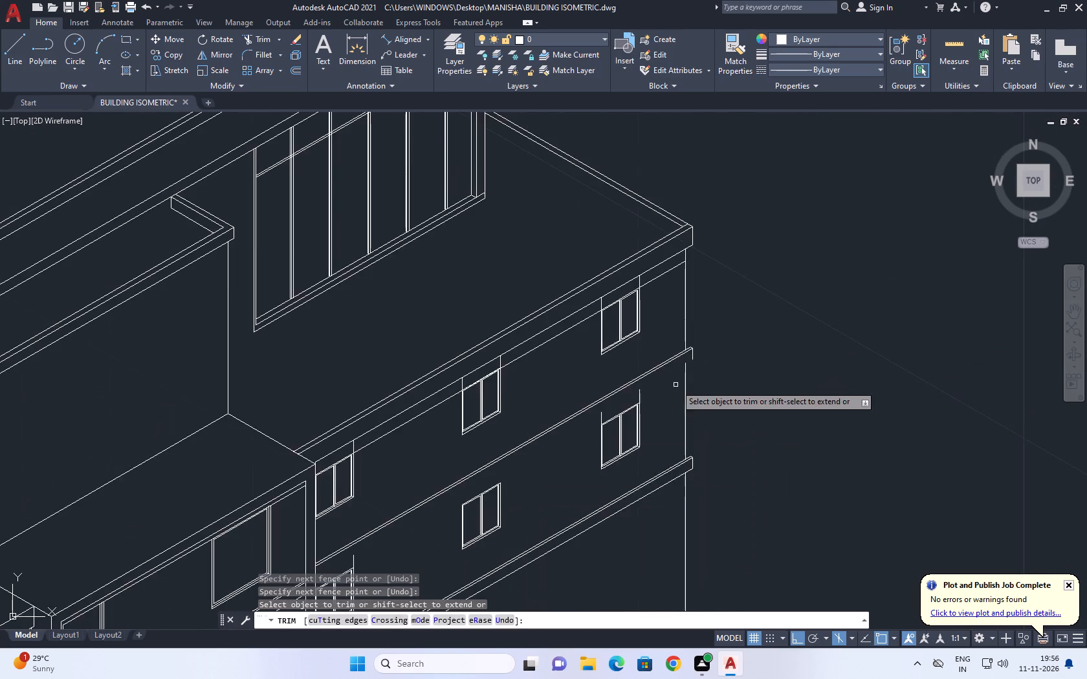
pyautogui.scroll(2, 673, 399)
pyautogui.click(600, 356)
pyautogui.click(574, 396)
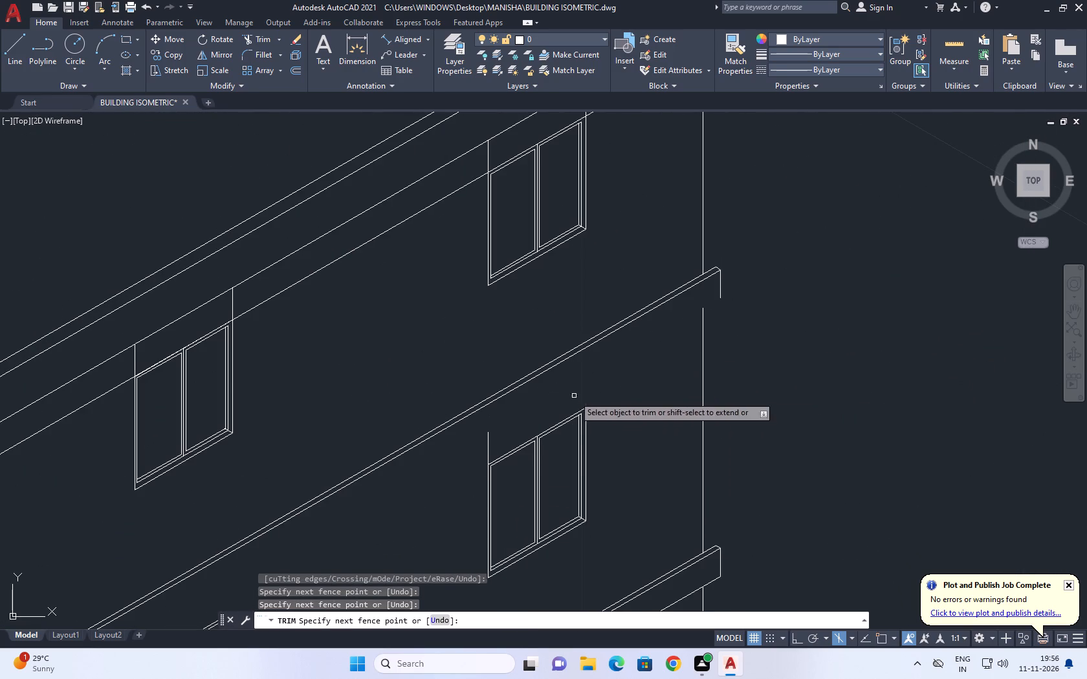
pyautogui.click(507, 434)
pyautogui.click(470, 447)
pyautogui.scroll(-1, 638, 398)
pyautogui.moveTo(587, 422); pyautogui.dragTo(708, 312, button='middle')
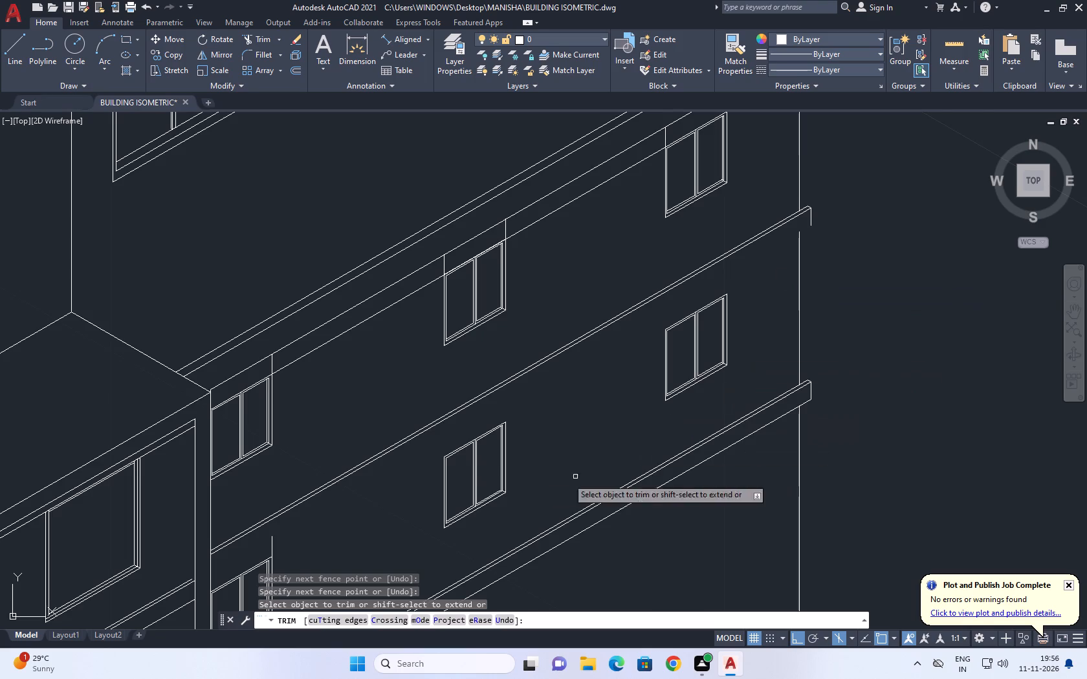
pyautogui.moveTo(489, 476); pyautogui.dragTo(719, 307, button='middle')
pyautogui.scroll(2, 465, 426)
pyautogui.click(577, 310)
pyautogui.click(556, 308)
pyautogui.scroll(-4, 554, 312)
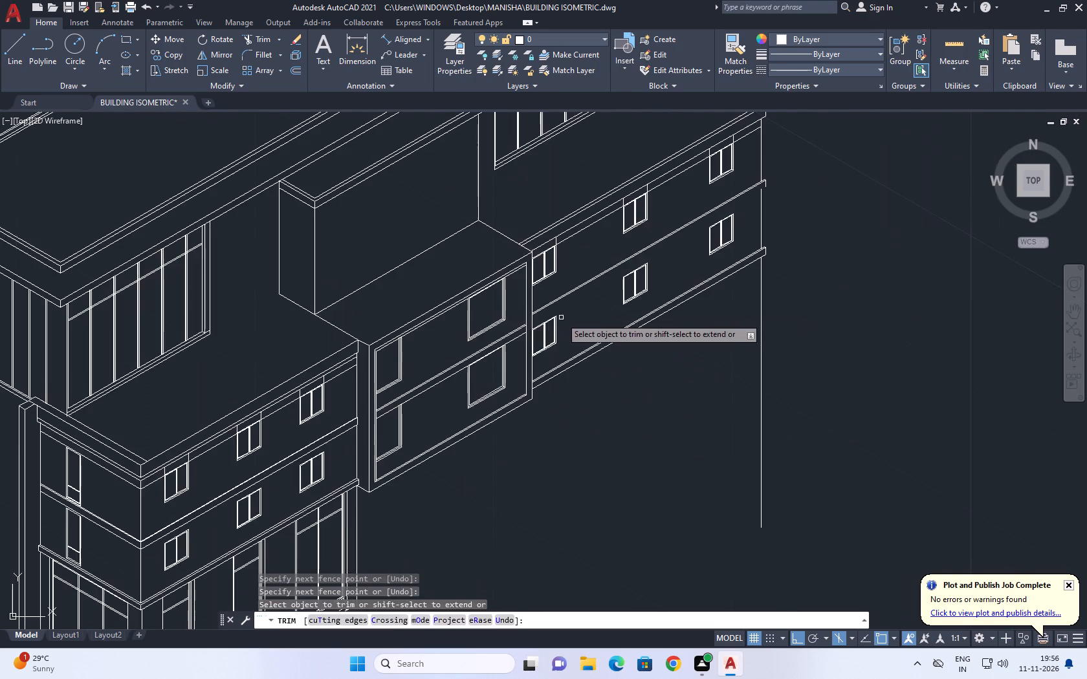
pyautogui.press('Escape')
# Redraw the upper band's bottom edge from its far lower corner along the isometric axis, past the projecting block's corner edge.
pyautogui.moveTo(697, 277); pyautogui.dragTo(694, 338, button='middle')
pyautogui.scroll(2, 691, 338)
pyautogui.moveTo(733, 297); pyautogui.dragTo(734, 314, button='middle')
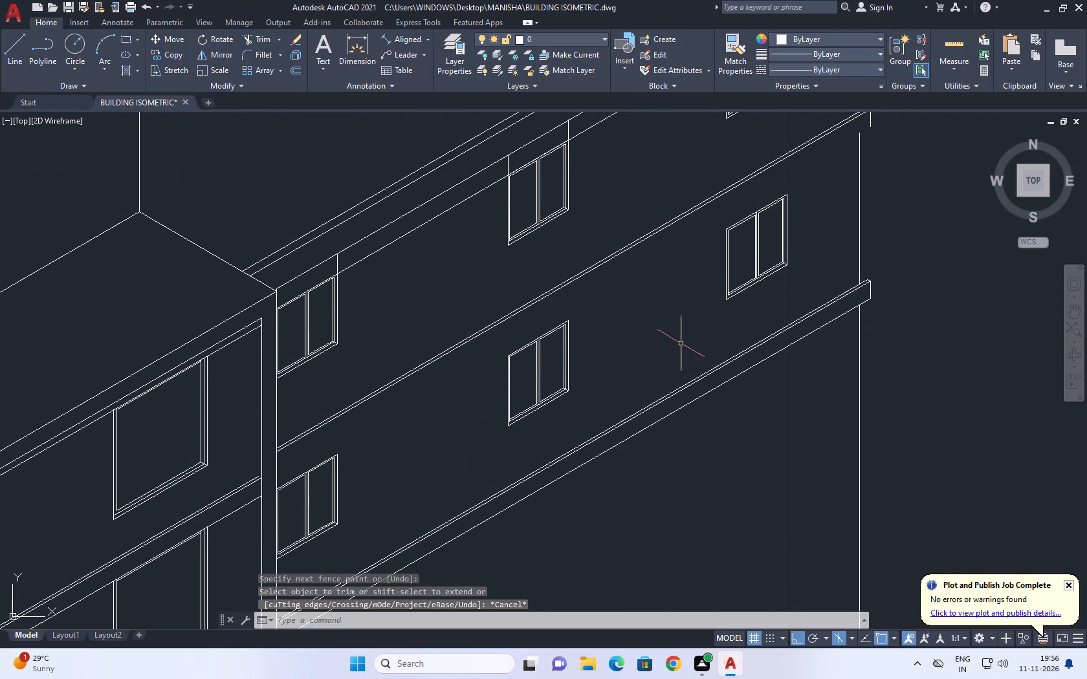
pyautogui.press('l')
pyautogui.press('space')
pyautogui.moveTo(803, 217); pyautogui.dragTo(776, 306, button='middle')
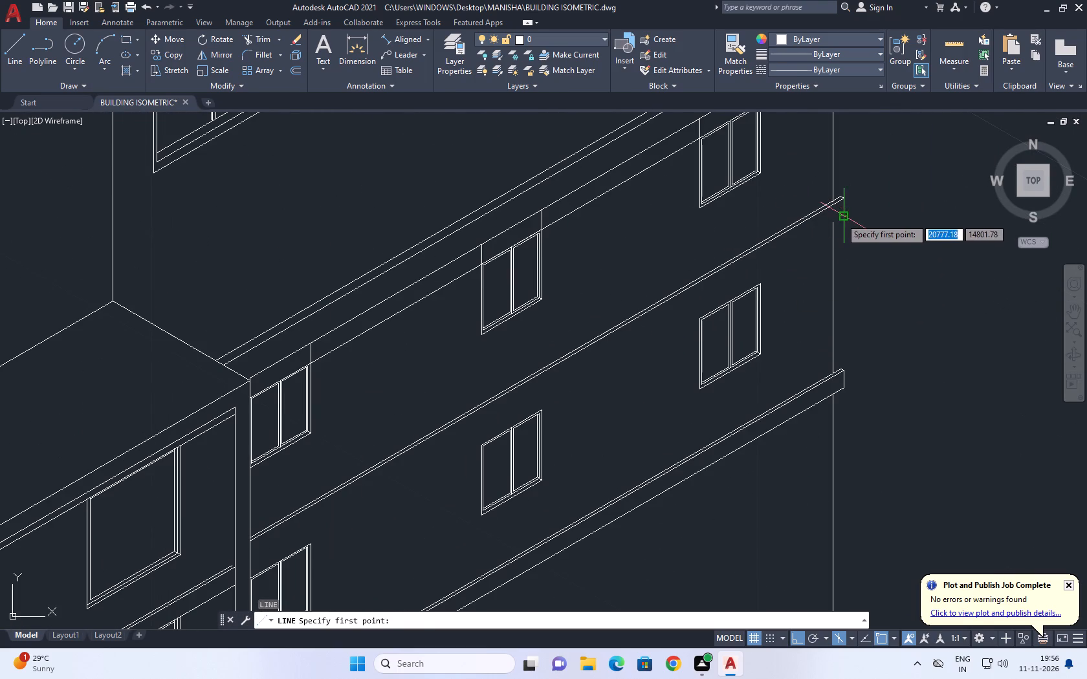
pyautogui.click(843, 217)
pyautogui.press('F5')
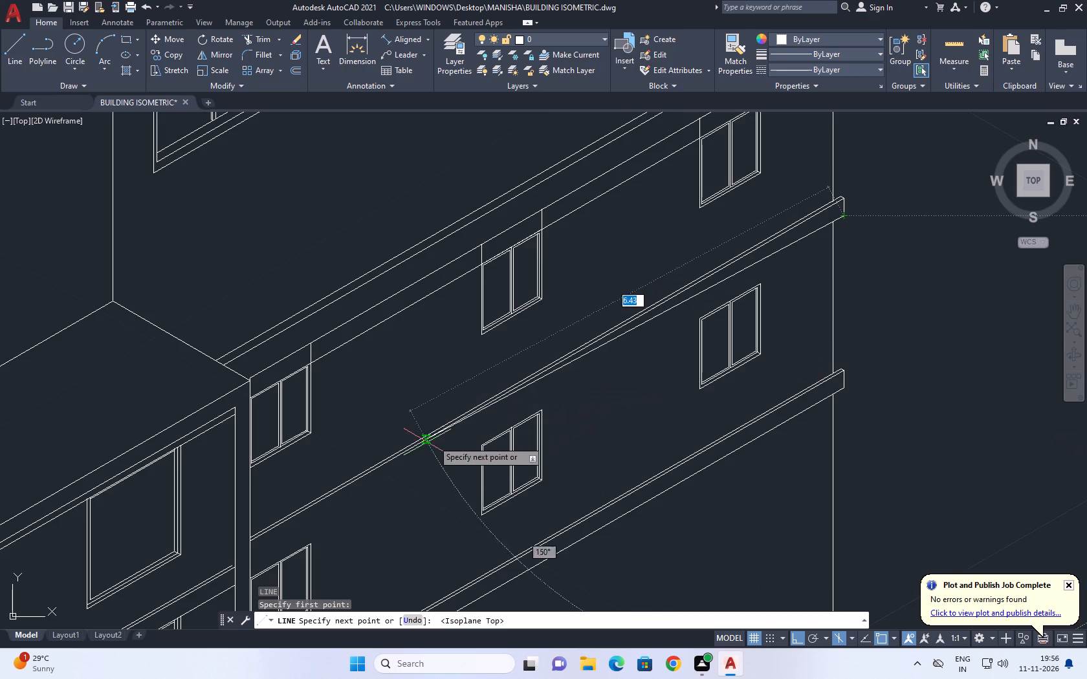
pyautogui.moveTo(417, 445); pyautogui.dragTo(485, 398, button='middle')
pyautogui.scroll(1, 344, 478)
pyautogui.moveTo(282, 533); pyautogui.dragTo(309, 510, button='middle')
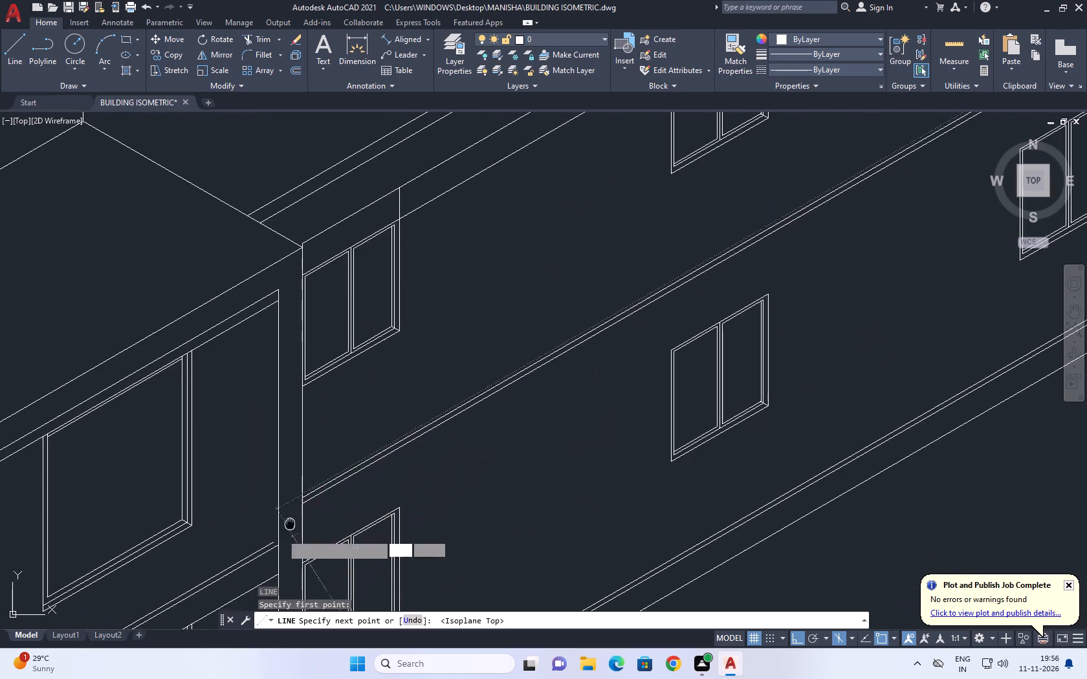
pyautogui.moveTo(309, 510); pyautogui.dragTo(369, 432, button='middle')
pyautogui.scroll(2, 386, 416)
pyautogui.moveTo(350, 463); pyautogui.dragTo(361, 464)
pyautogui.press('Escape')
# Trim the near end of the redrawn bottom edge back to the projecting block's corner edge.
pyautogui.press('t')
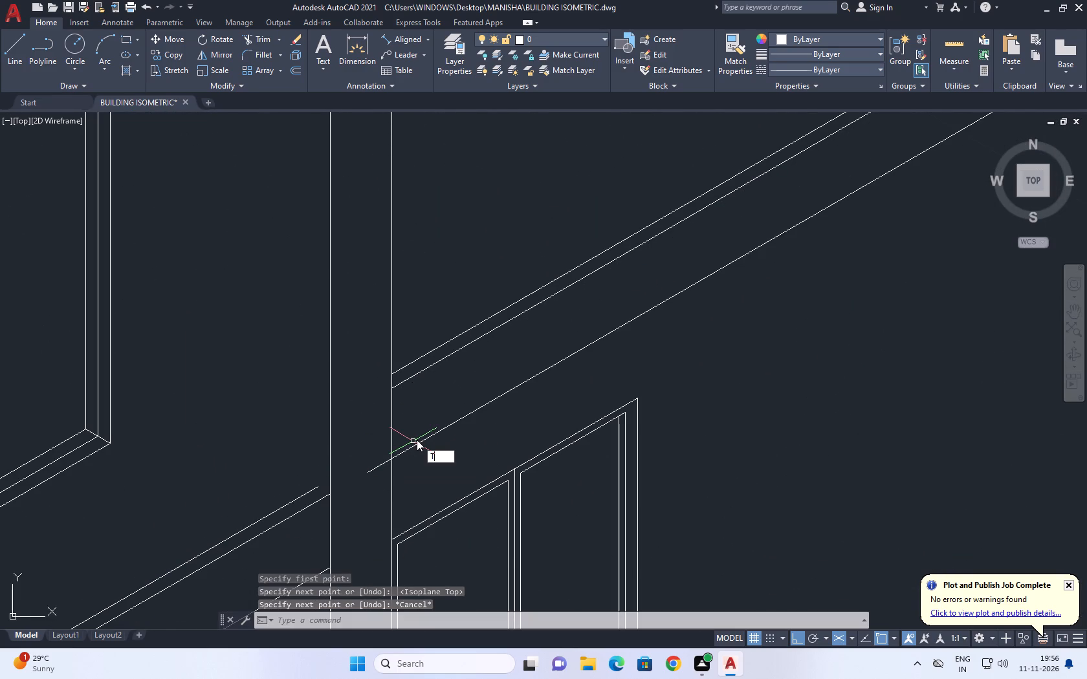
pyautogui.press('r')
pyautogui.press('space')
pyautogui.moveTo(371, 456); pyautogui.dragTo(369, 466)
pyautogui.moveTo(367, 484); pyautogui.dragTo(367, 490)
pyautogui.scroll(-6, 380, 453)
pyautogui.press('space')
# Examine the upper band's far end and the unfinished lower part of the side wall.
pyautogui.scroll(6, 617, 344)
pyautogui.moveTo(534, 231); pyautogui.dragTo(591, 440, button='middle')
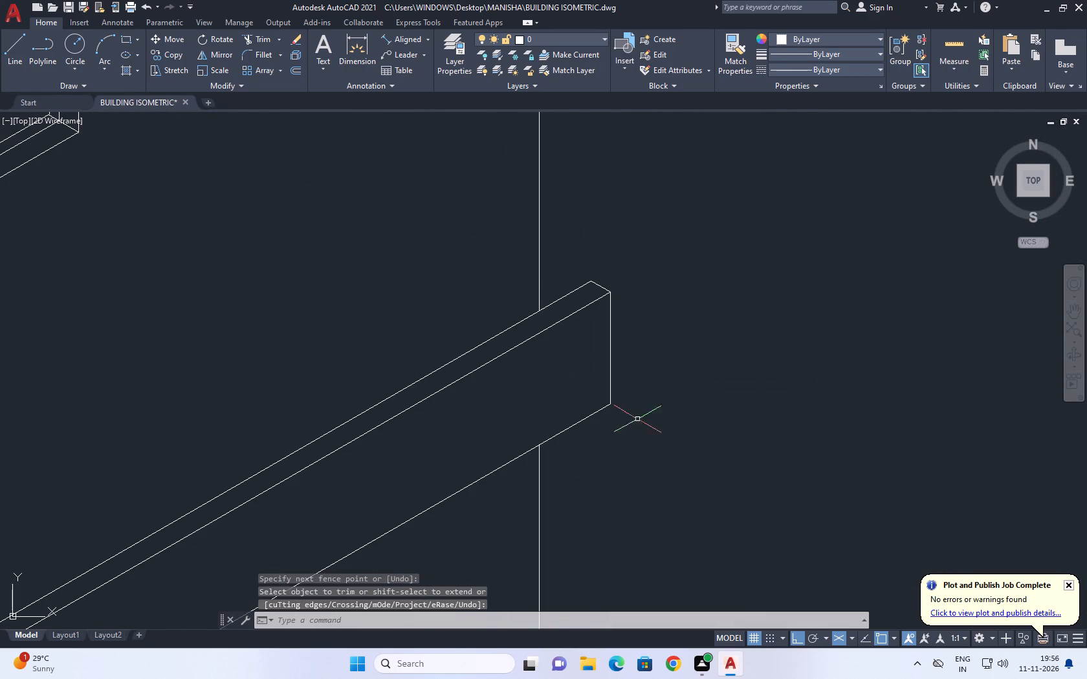
pyautogui.scroll(-4, 817, 340)
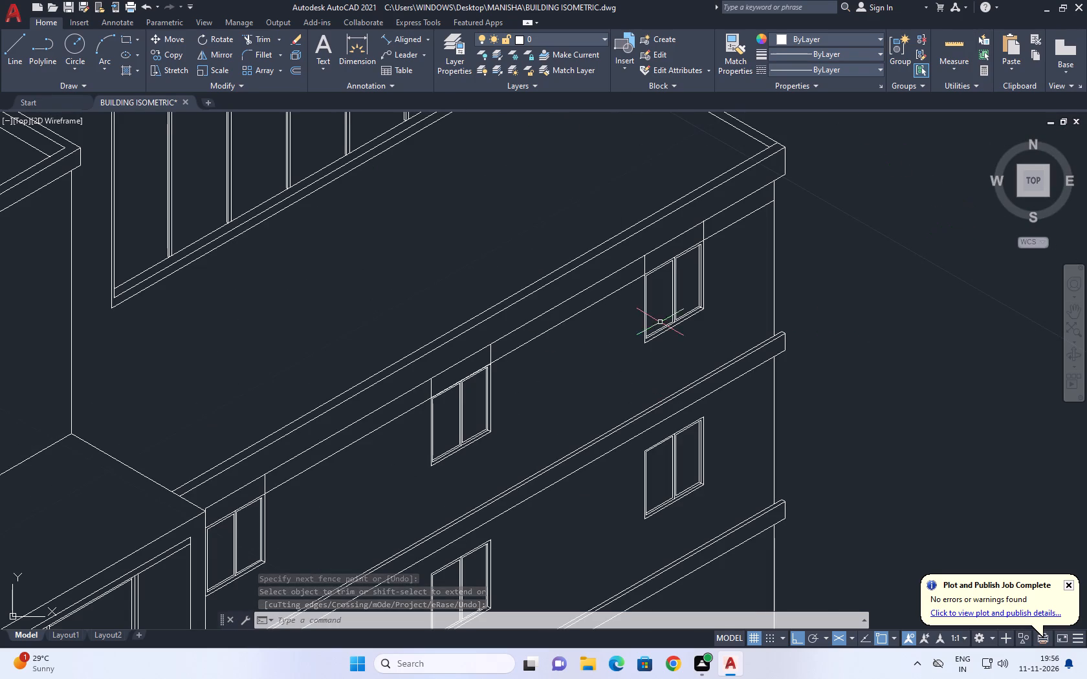
pyautogui.moveTo(639, 303); pyautogui.dragTo(638, 334, button='middle')
pyautogui.scroll(-2, 638, 334)
pyautogui.moveTo(659, 427); pyautogui.dragTo(655, 264, button='middle')
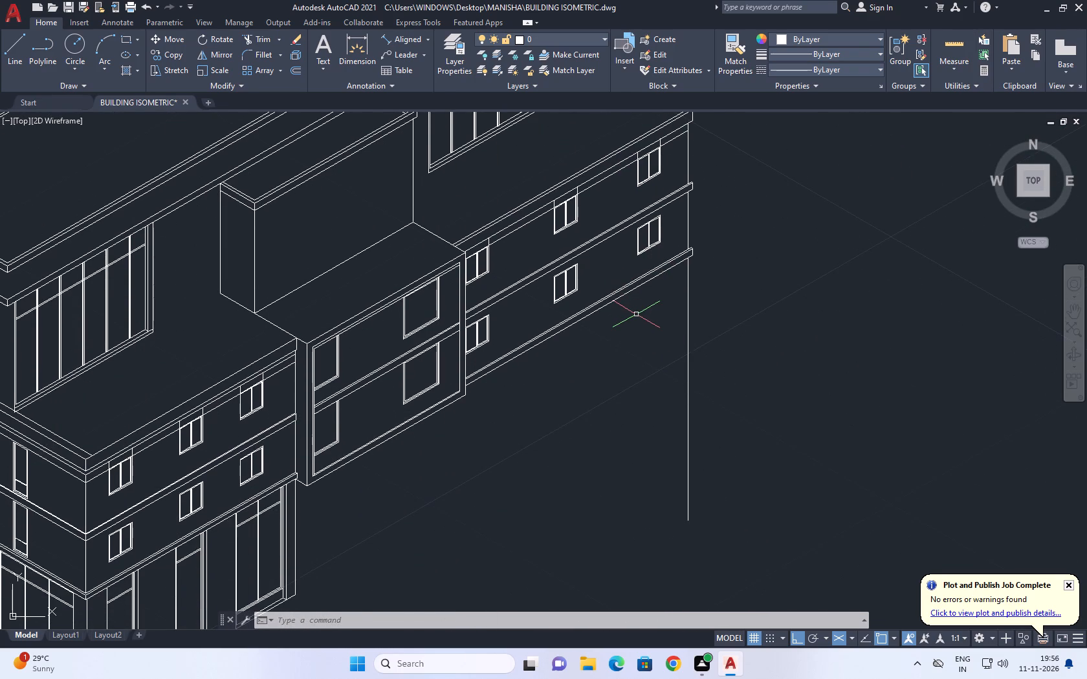
pyautogui.scroll(1, 629, 314)
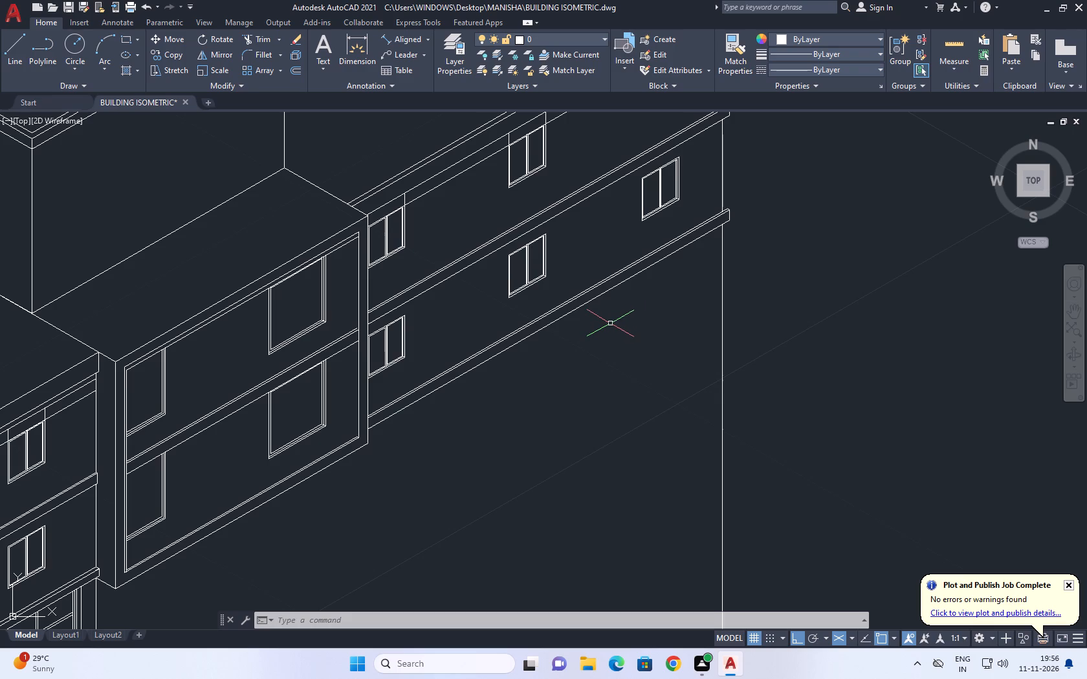
pyautogui.moveTo(500, 445); pyautogui.dragTo(503, 365, button='middle')
pyautogui.scroll(-3, 507, 348)
pyautogui.scroll(1, 417, 485)
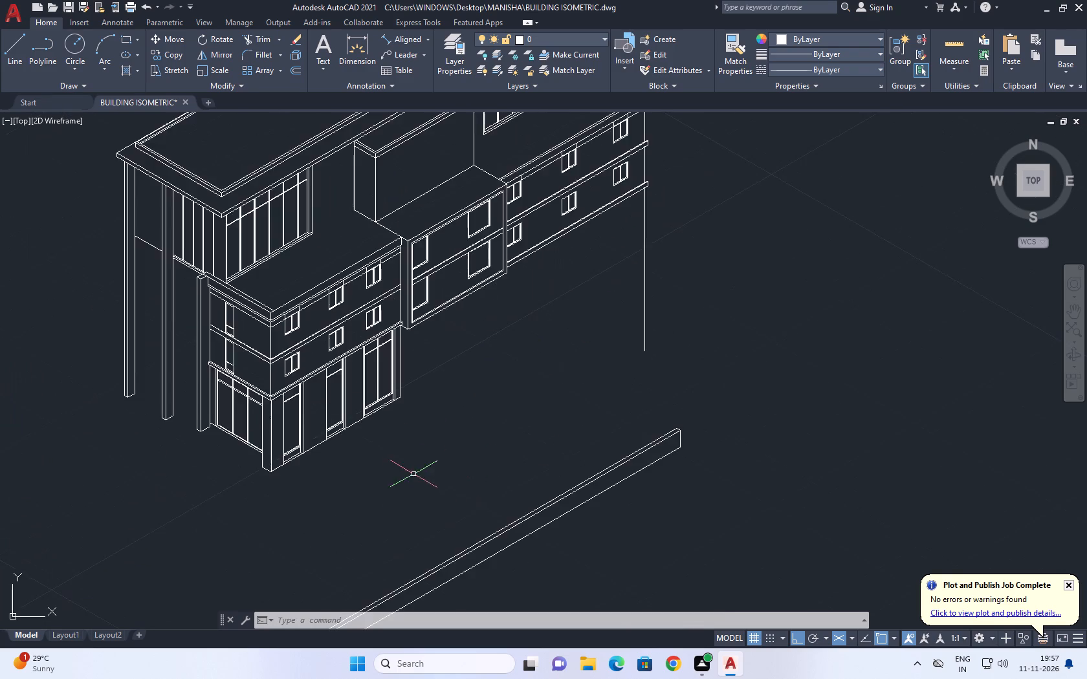
# Draw a ground line at 30° from the front wing's far base corner to beyond the side wall's far vertical corner line.
pyautogui.scroll(1, 425, 358)
pyautogui.moveTo(425, 359); pyautogui.dragTo(410, 409, button='middle')
pyautogui.press('l')
pyautogui.press('space')
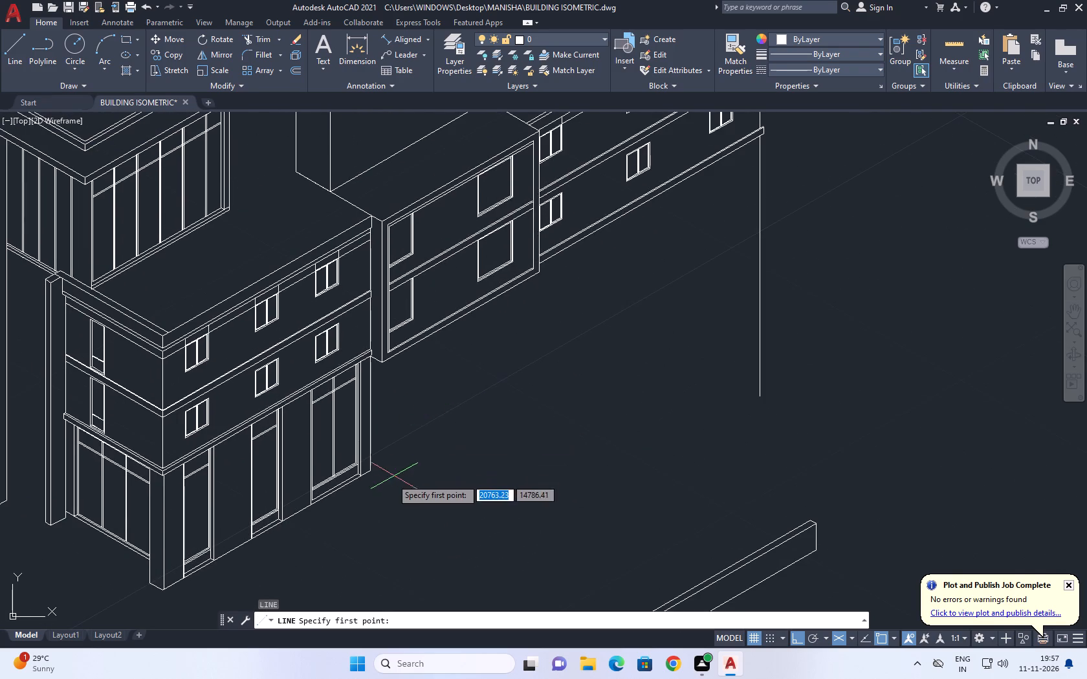
pyautogui.scroll(2, 387, 482)
pyautogui.moveTo(346, 454); pyautogui.dragTo(356, 453)
pyautogui.scroll(-2, 461, 421)
pyautogui.moveTo(698, 307); pyautogui.dragTo(569, 405, button='middle')
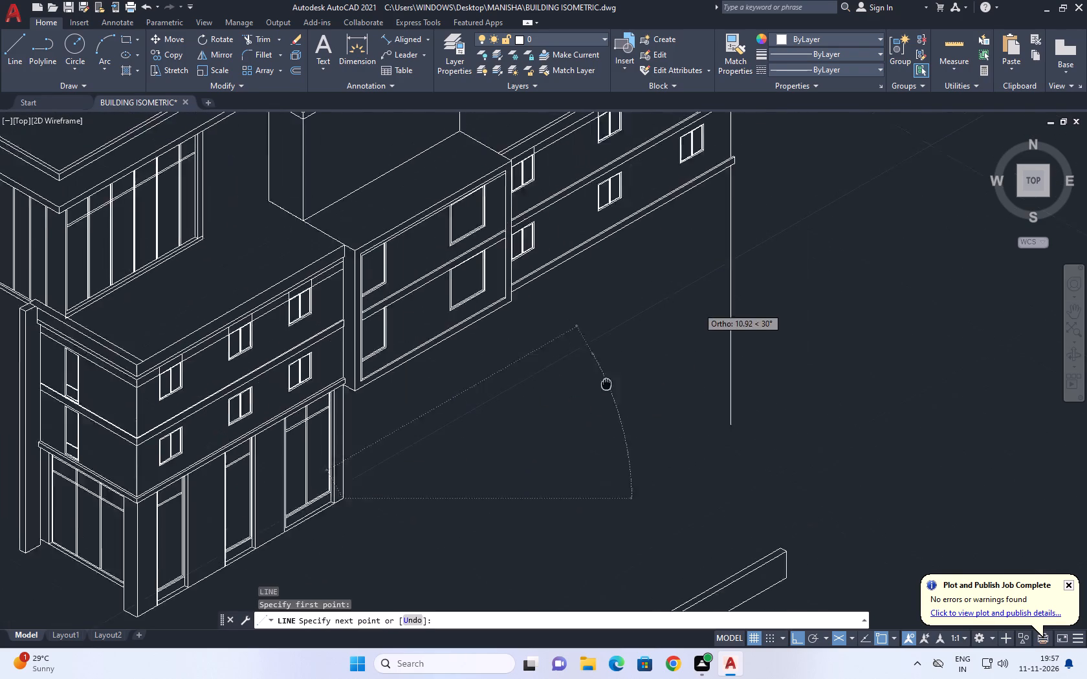
pyautogui.moveTo(569, 405); pyautogui.dragTo(506, 433, button='middle')
pyautogui.click(743, 318)
pyautogui.press('space')
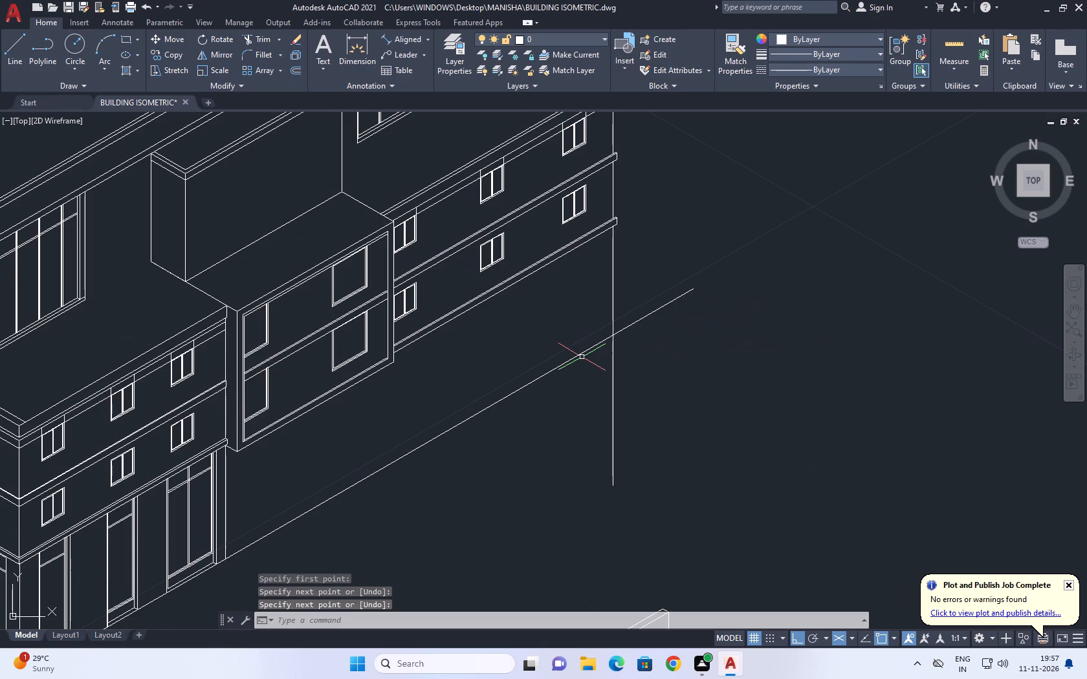
# Trim the ground line and the side wall's far vertical corner line so both end where they cross.
pyautogui.write('TR')
pyautogui.press('space')
pyautogui.moveTo(602, 381); pyautogui.dragTo(627, 354)
pyautogui.moveTo(664, 288); pyautogui.dragTo(659, 295)
pyautogui.moveTo(639, 371); pyautogui.dragTo(639, 393)
pyautogui.press('space')
# Examine the whole building and the open ground-floor area beneath the projecting block.
pyautogui.scroll(-1, 626, 310)
pyautogui.moveTo(603, 328); pyautogui.dragTo(597, 386, button='middle')
pyautogui.scroll(2, 592, 294)
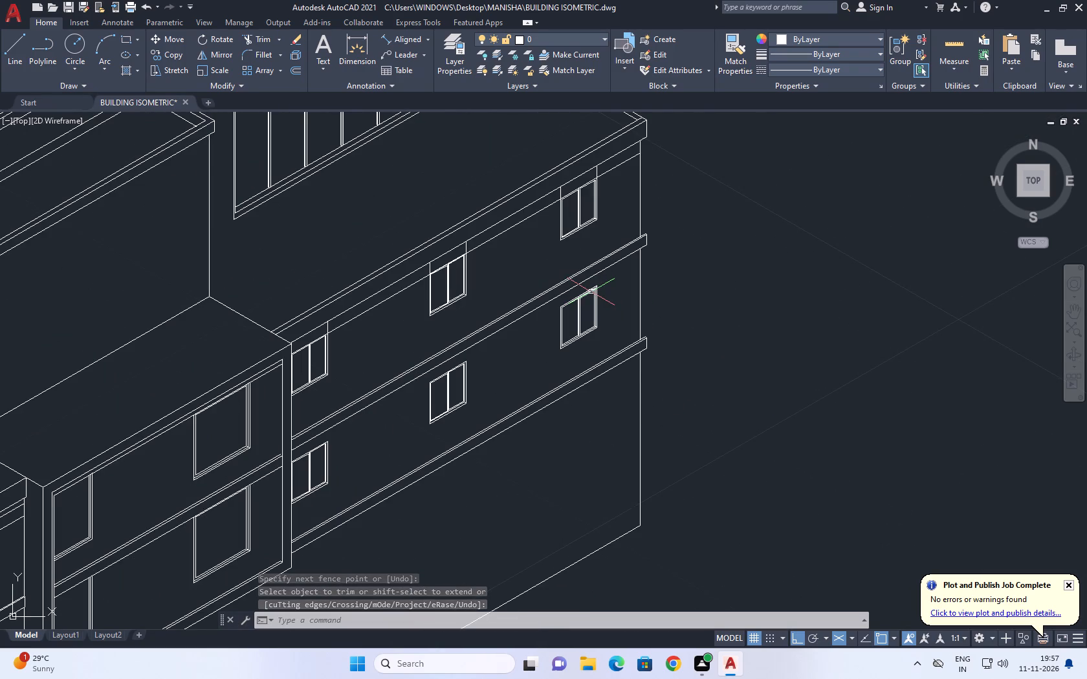
pyautogui.moveTo(564, 380); pyautogui.dragTo(595, 331, button='middle')
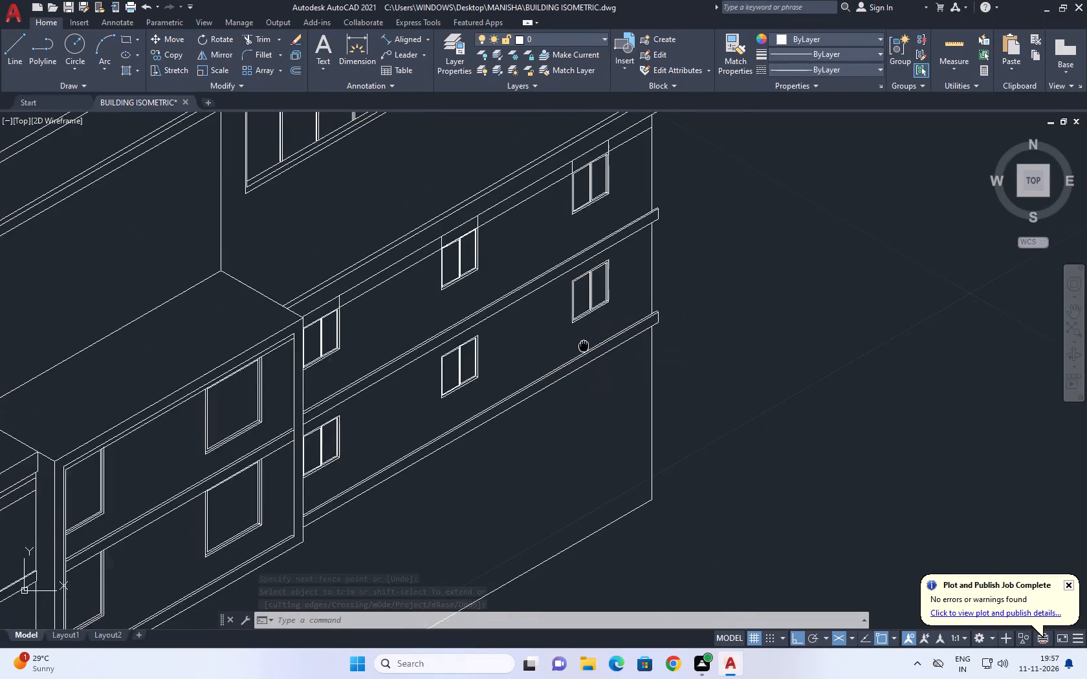
pyautogui.moveTo(595, 331); pyautogui.dragTo(651, 242, button='middle')
pyautogui.scroll(-3, 658, 241)
pyautogui.moveTo(603, 418); pyautogui.dragTo(598, 417, button='middle')
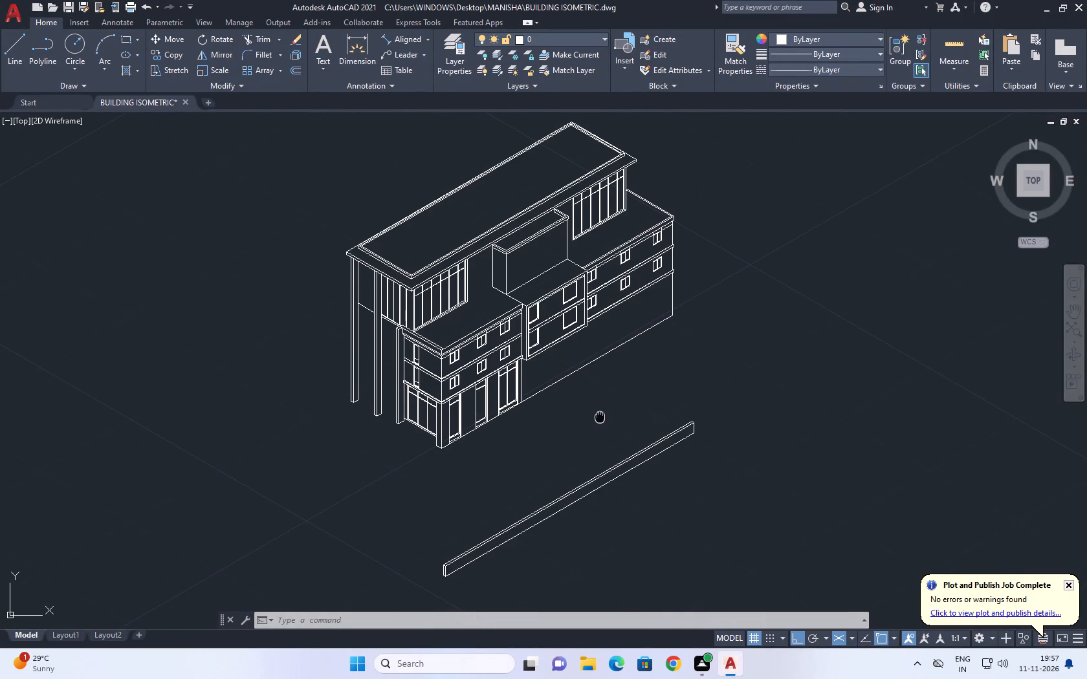
pyautogui.moveTo(598, 417); pyautogui.dragTo(536, 392, button='middle')
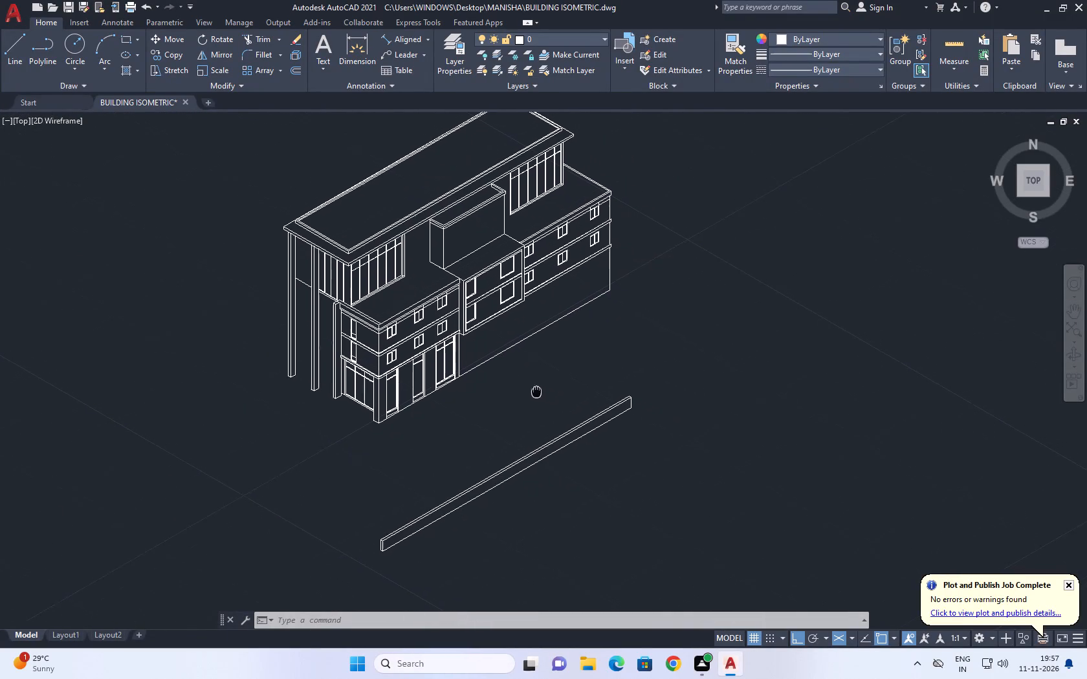
pyautogui.moveTo(536, 392); pyautogui.dragTo(512, 381, button='middle')
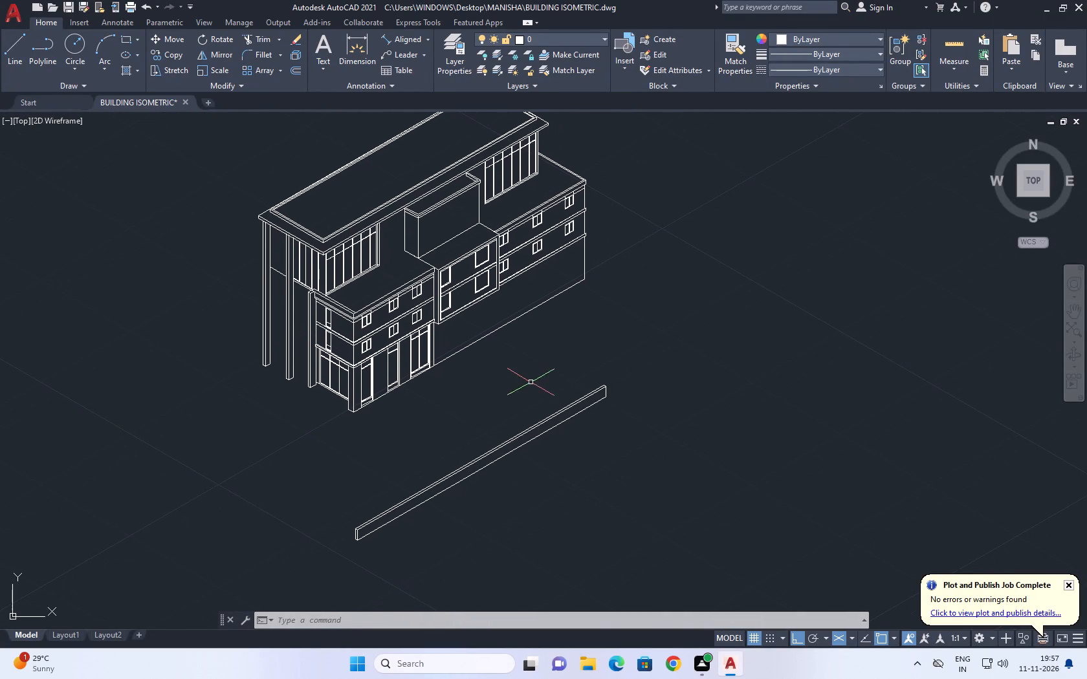
pyautogui.scroll(2, 423, 334)
pyautogui.moveTo(447, 339); pyautogui.dragTo(471, 350, button='middle')
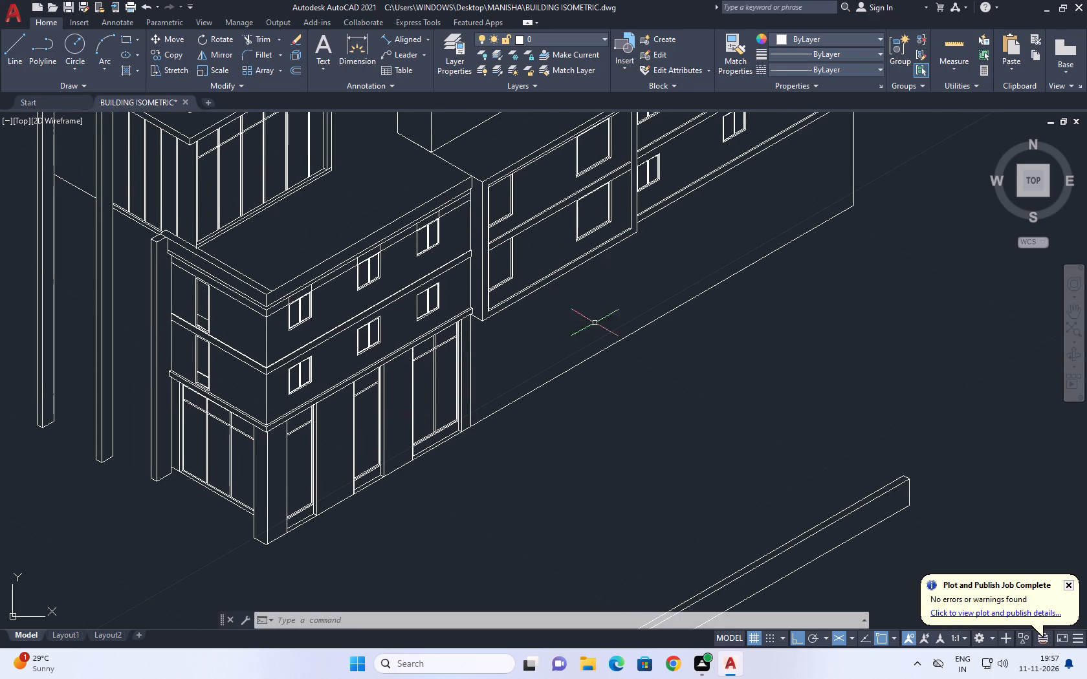
pyautogui.moveTo(641, 350); pyautogui.dragTo(643, 360, button='middle')
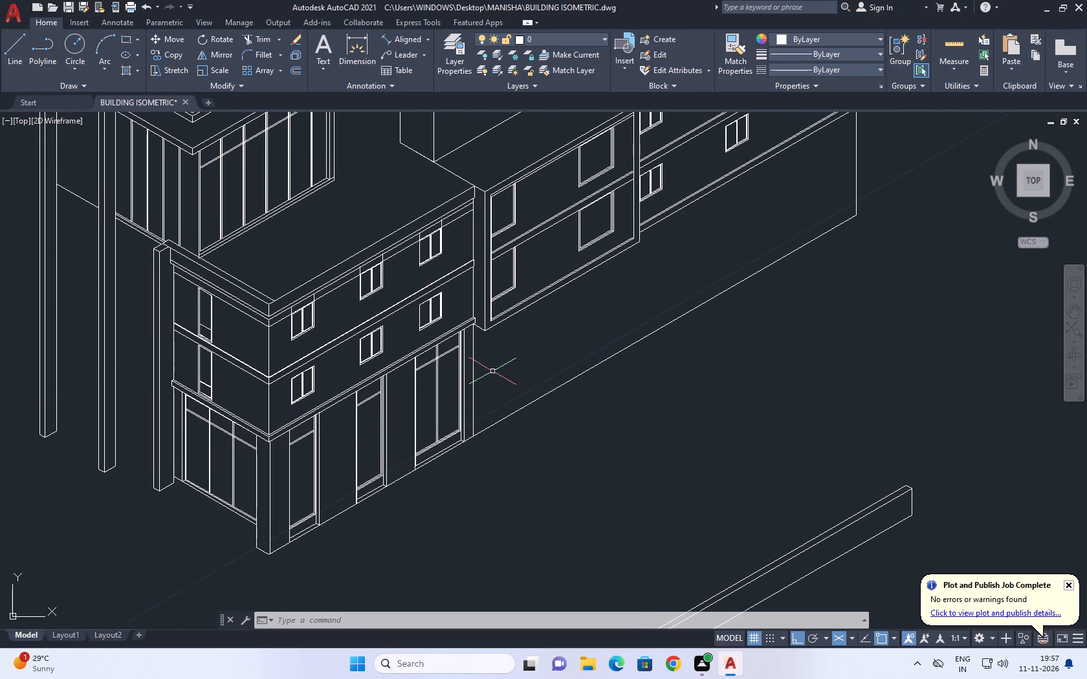
pyautogui.moveTo(470, 385); pyautogui.dragTo(528, 424, button='middle')
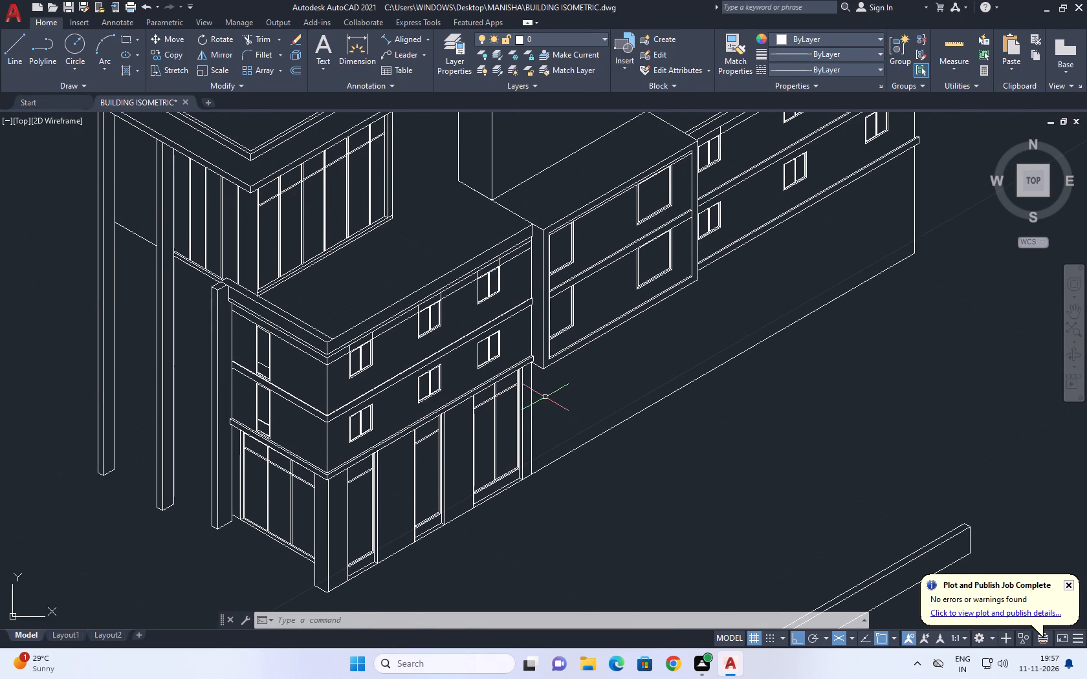
pyautogui.scroll(2, 545, 391)
pyautogui.moveTo(544, 391); pyautogui.dragTo(546, 422, button='middle')
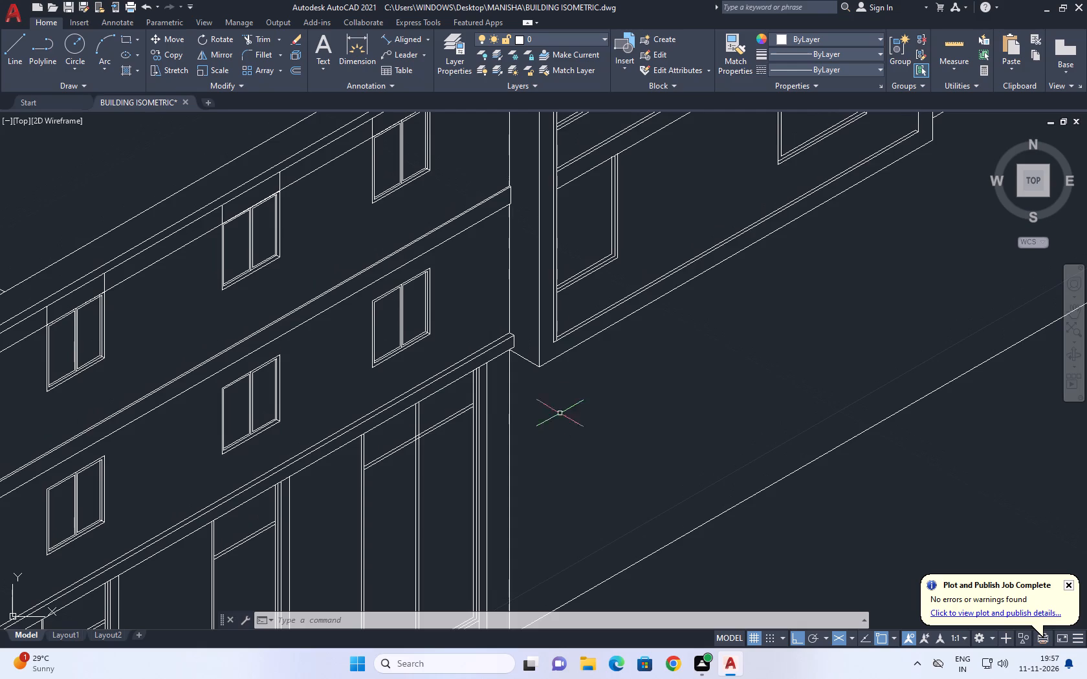
pyautogui.moveTo(700, 374); pyautogui.dragTo(667, 433, button='middle')
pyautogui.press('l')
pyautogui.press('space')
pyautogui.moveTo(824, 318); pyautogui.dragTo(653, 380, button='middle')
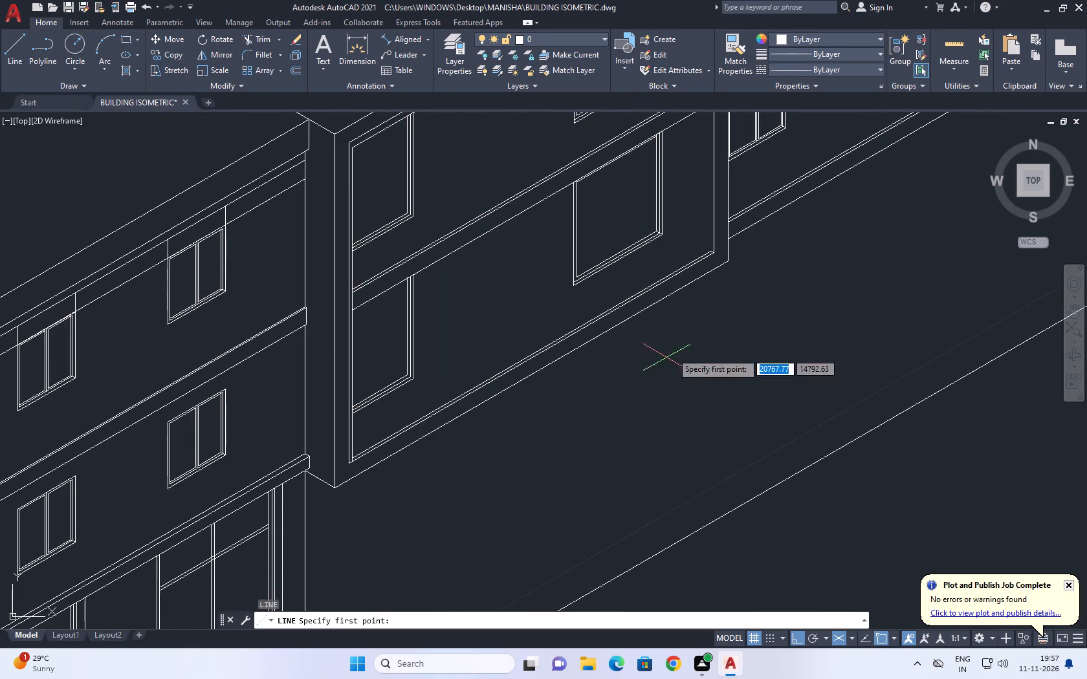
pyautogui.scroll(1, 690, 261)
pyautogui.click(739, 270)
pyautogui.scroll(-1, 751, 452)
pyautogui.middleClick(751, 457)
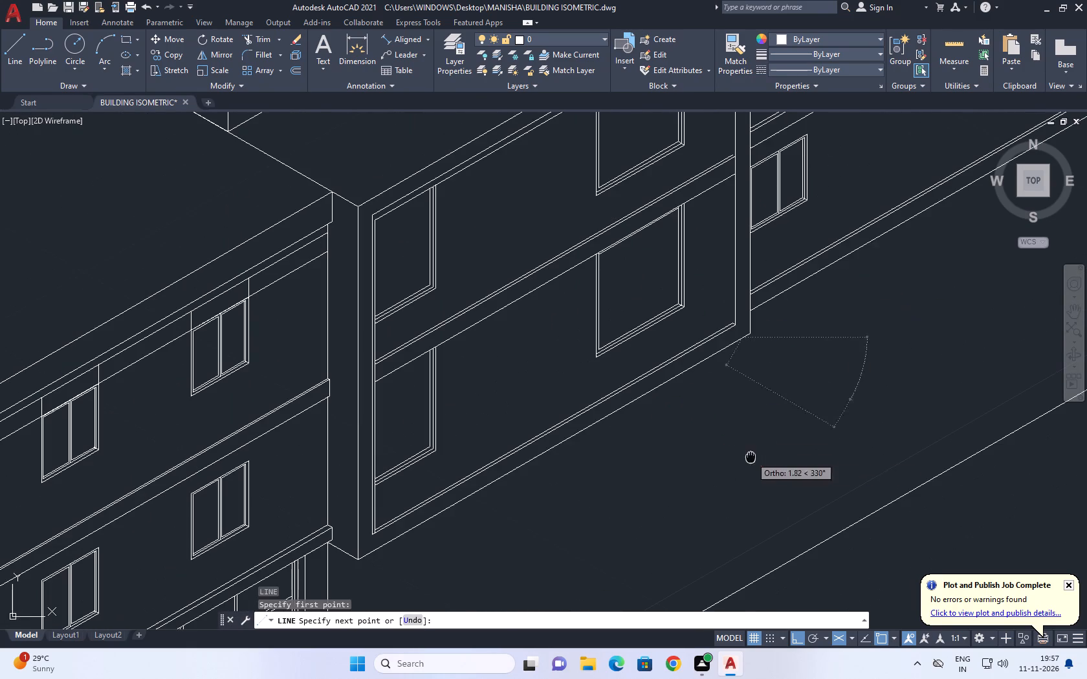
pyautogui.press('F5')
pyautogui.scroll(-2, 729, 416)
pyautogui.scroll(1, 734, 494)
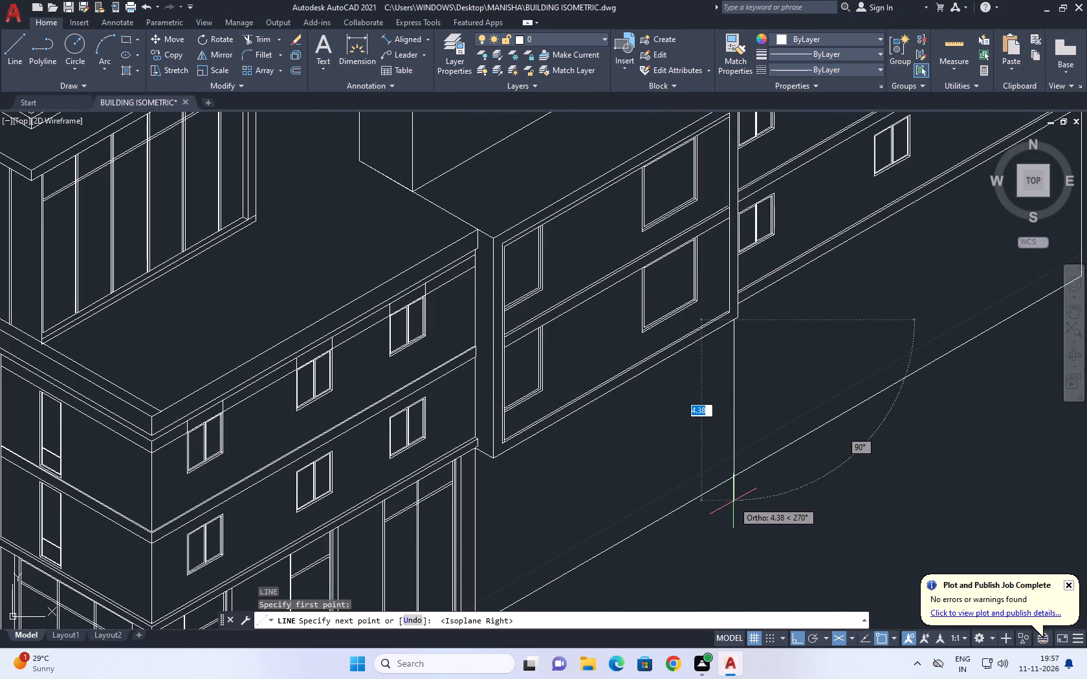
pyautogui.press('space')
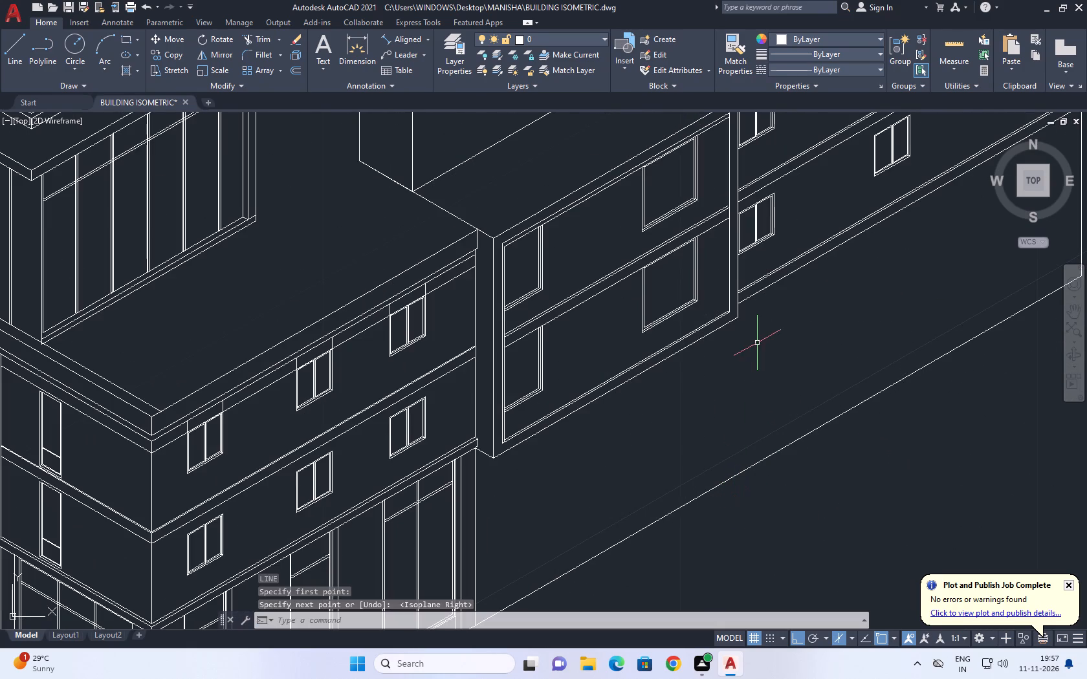
# Draw a vertical line from the projecting block's bottom edge, just inside its far corner, down past the ground line.
pyautogui.press('space')
pyautogui.scroll(1, 729, 326)
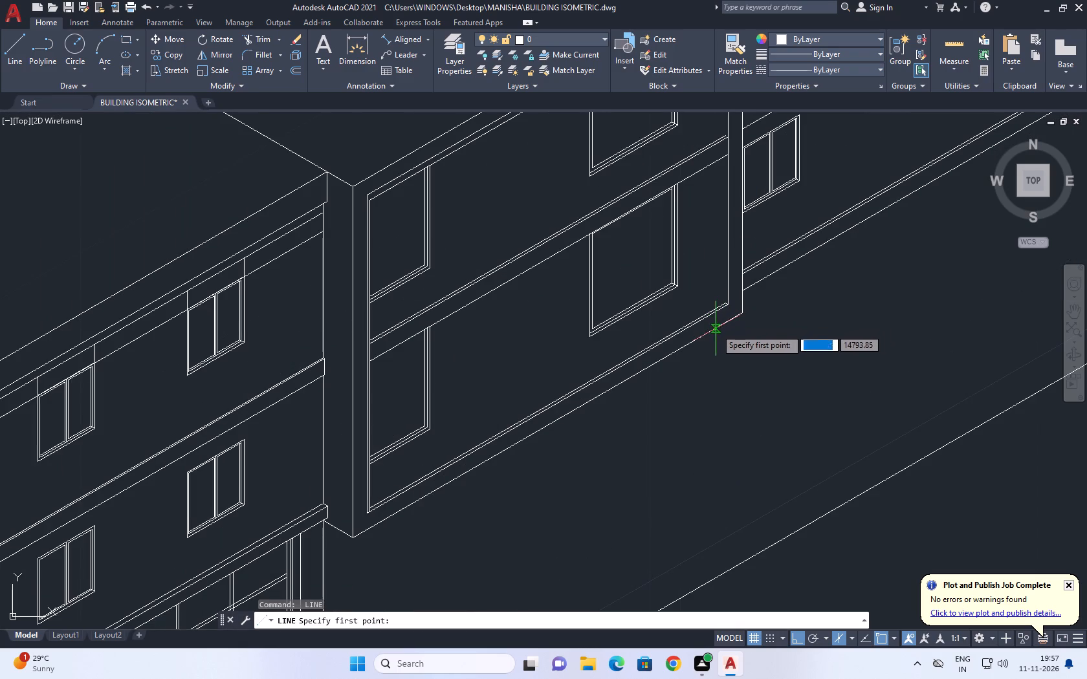
pyautogui.click(719, 327)
pyautogui.moveTo(738, 515); pyautogui.dragTo(738, 449, button='middle')
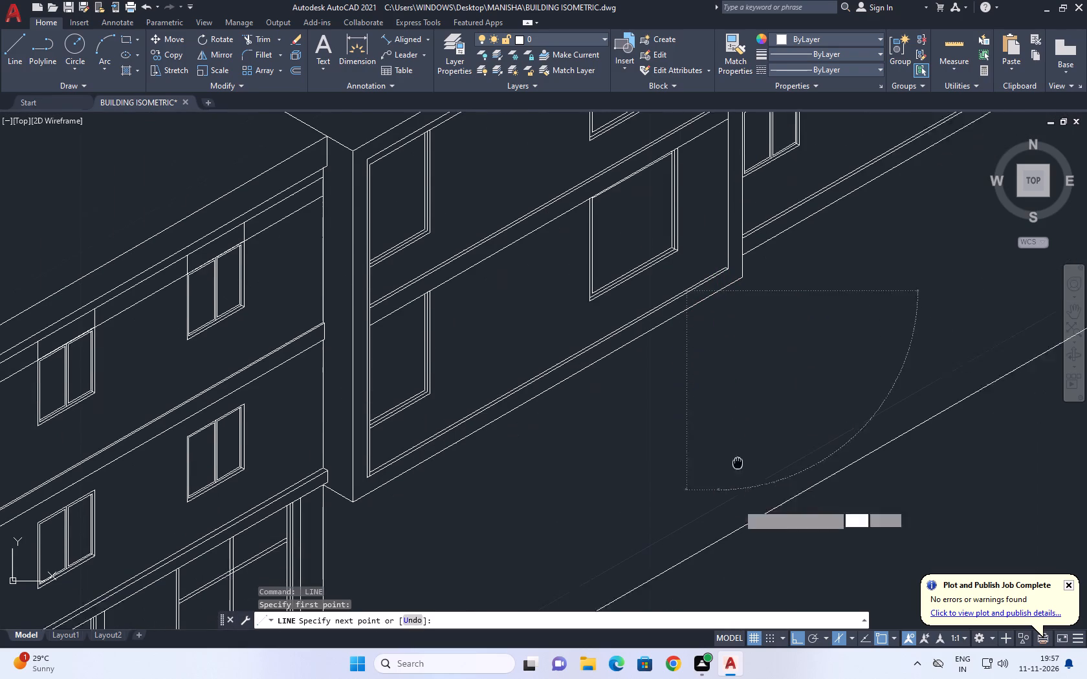
pyautogui.scroll(-1, 721, 514)
pyautogui.moveTo(721, 514); pyautogui.dragTo(696, 360, button='middle')
pyautogui.click(702, 425)
pyautogui.press('space')
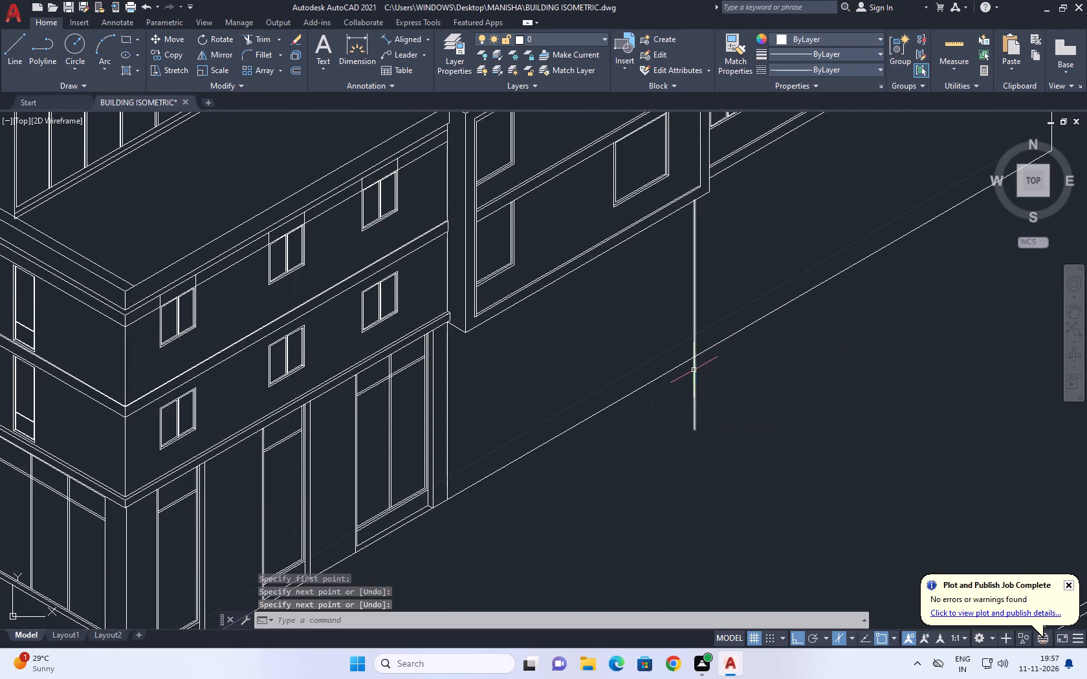
# Trim the part of the new vertical line that extends below the ground line.
pyautogui.write('TR')
pyautogui.press('space')
pyautogui.click(699, 383)
pyautogui.click(688, 387)
pyautogui.press('space')
# Copy the vertical line along the ground-line direction toward the front wing, undoing a trial distance of 1 and using 0.4.
pyautogui.moveTo(731, 254); pyautogui.dragTo(719, 259)
pyautogui.click(658, 281)
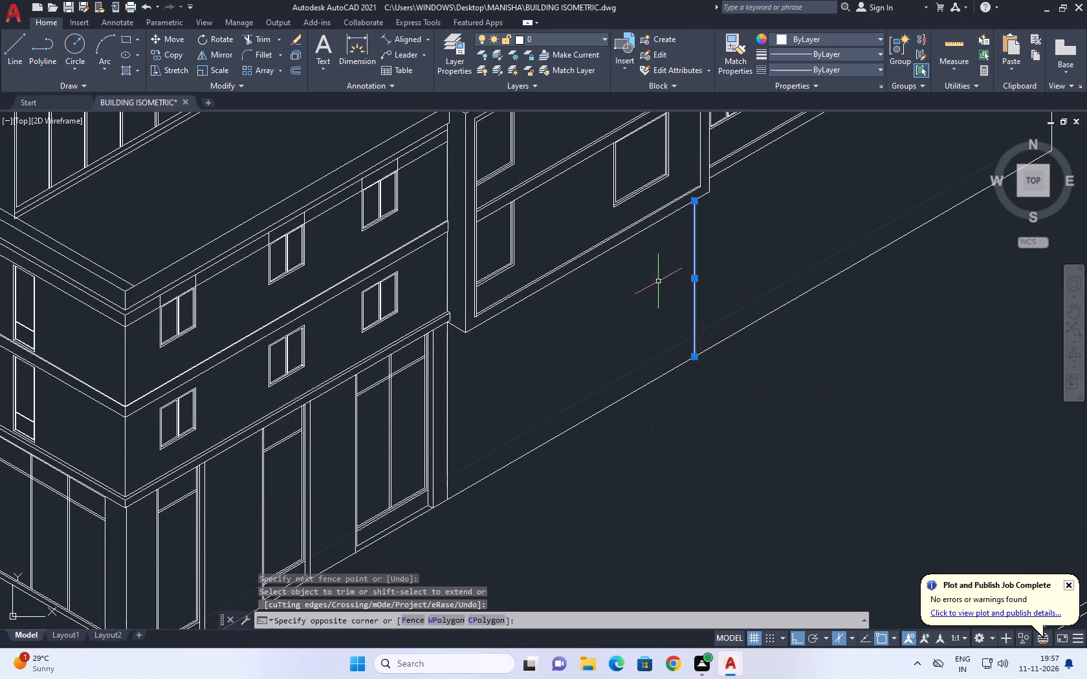
pyautogui.moveTo(683, 300); pyautogui.dragTo(686, 350, button='middle')
pyautogui.press('c')
pyautogui.press('o')
pyautogui.press('space')
pyautogui.moveTo(683, 332); pyautogui.dragTo(677, 334)
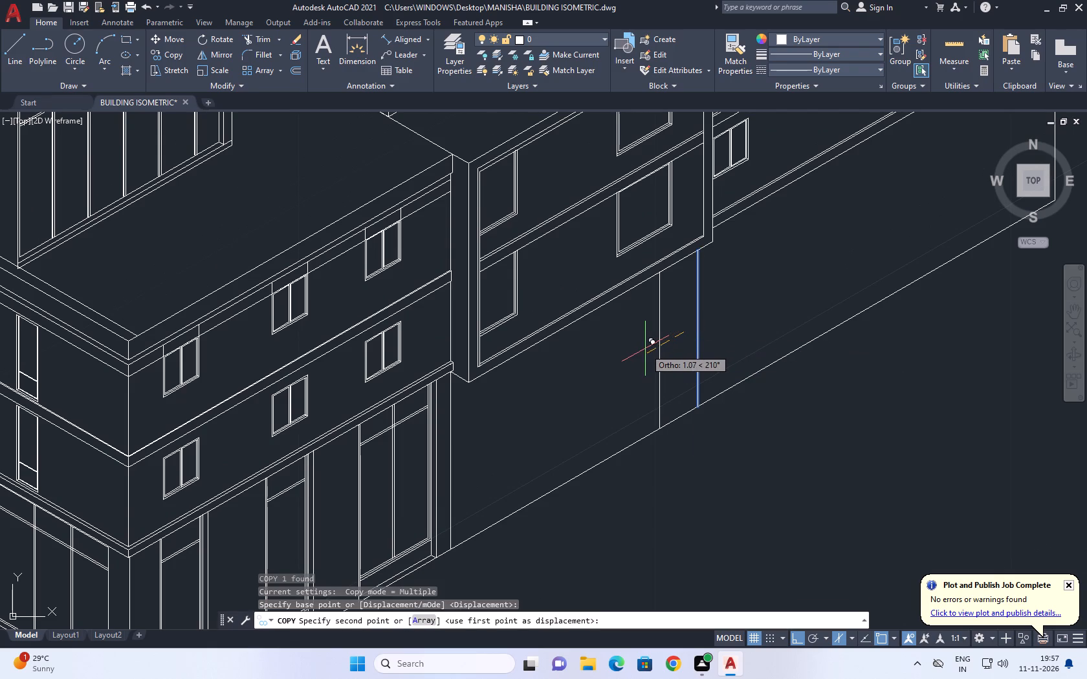
pyautogui.press('1')
pyautogui.press('Return')
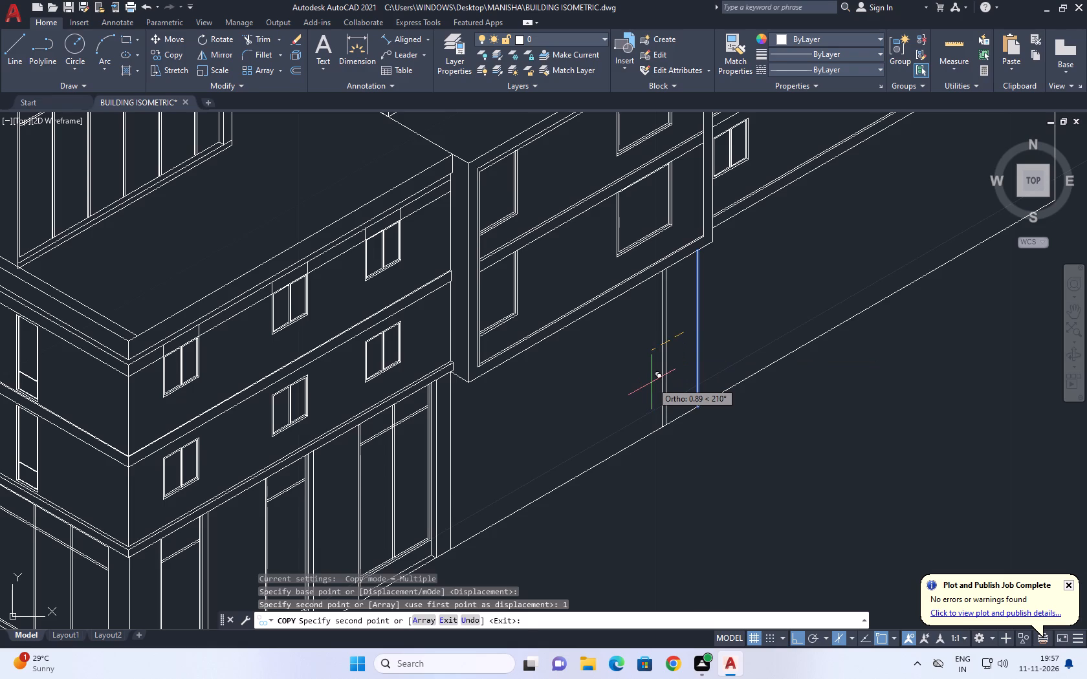
pyautogui.hotkey('ctrl', 'z')
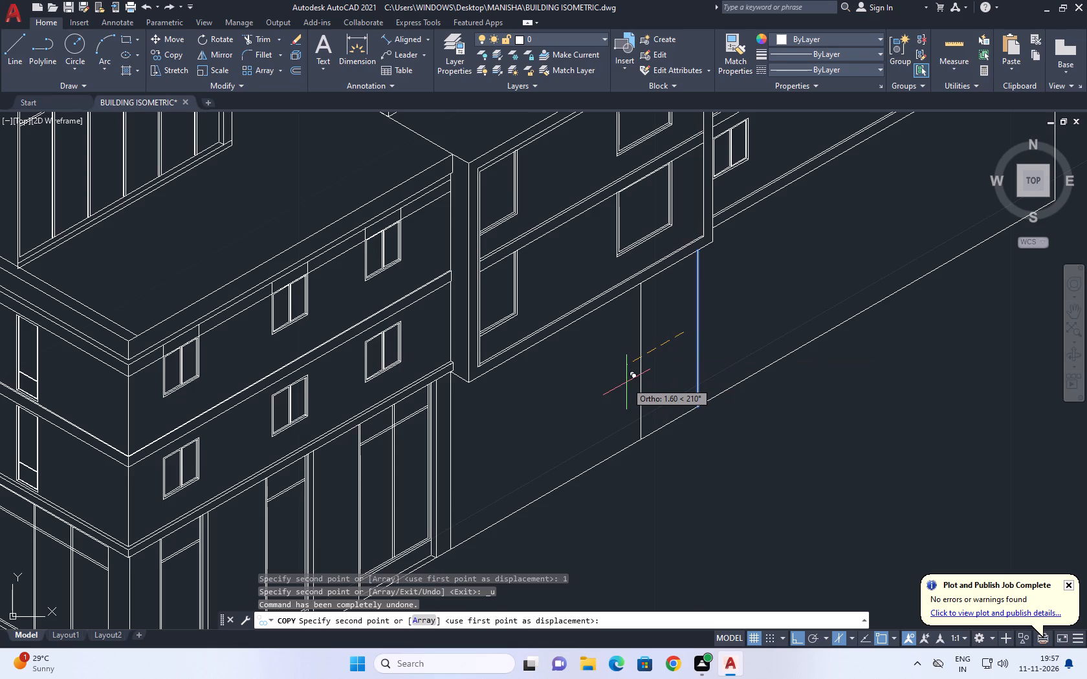
pyautogui.write('0.4')
pyautogui.press('Return')
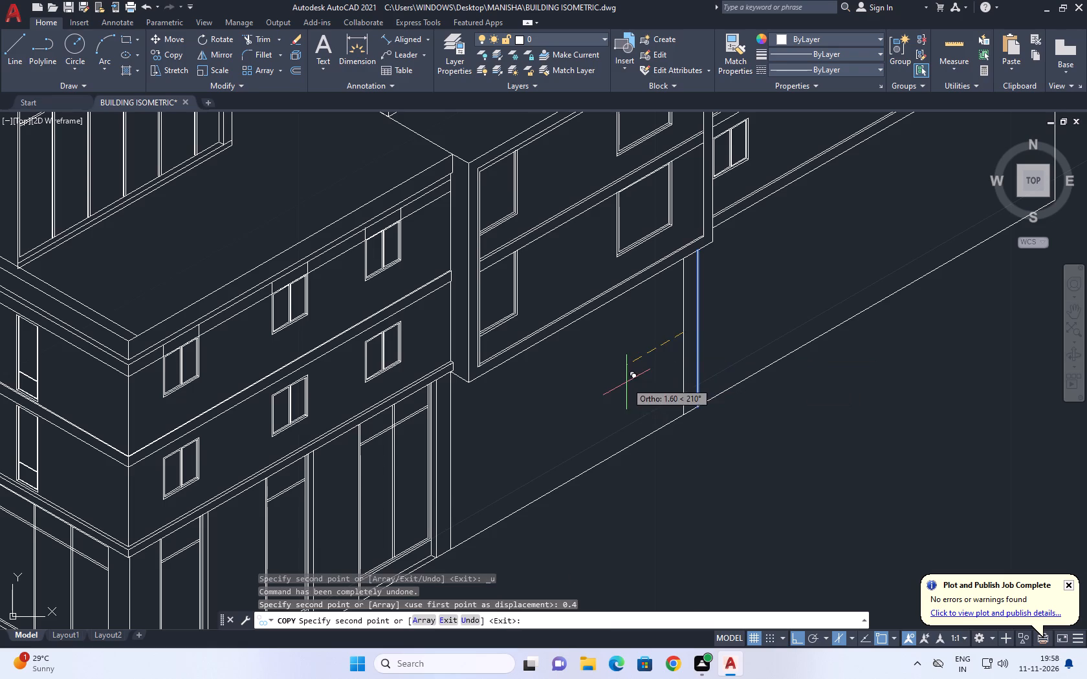
pyautogui.press('Escape')
# Copy the 0.4-offset vertical line 0.25 backward along the left isoplane axis to form the post's rear edge.
pyautogui.moveTo(685, 326); pyautogui.dragTo(678, 349, button='middle')
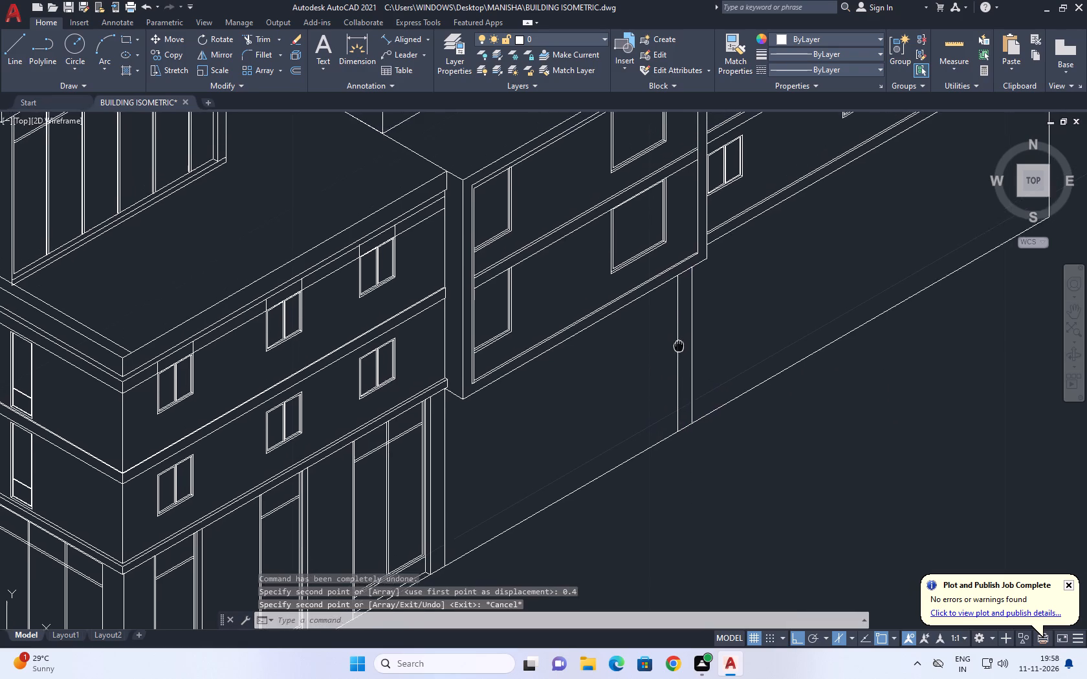
pyautogui.moveTo(678, 349); pyautogui.dragTo(663, 393, button='middle')
pyautogui.click(661, 384)
pyautogui.press('c')
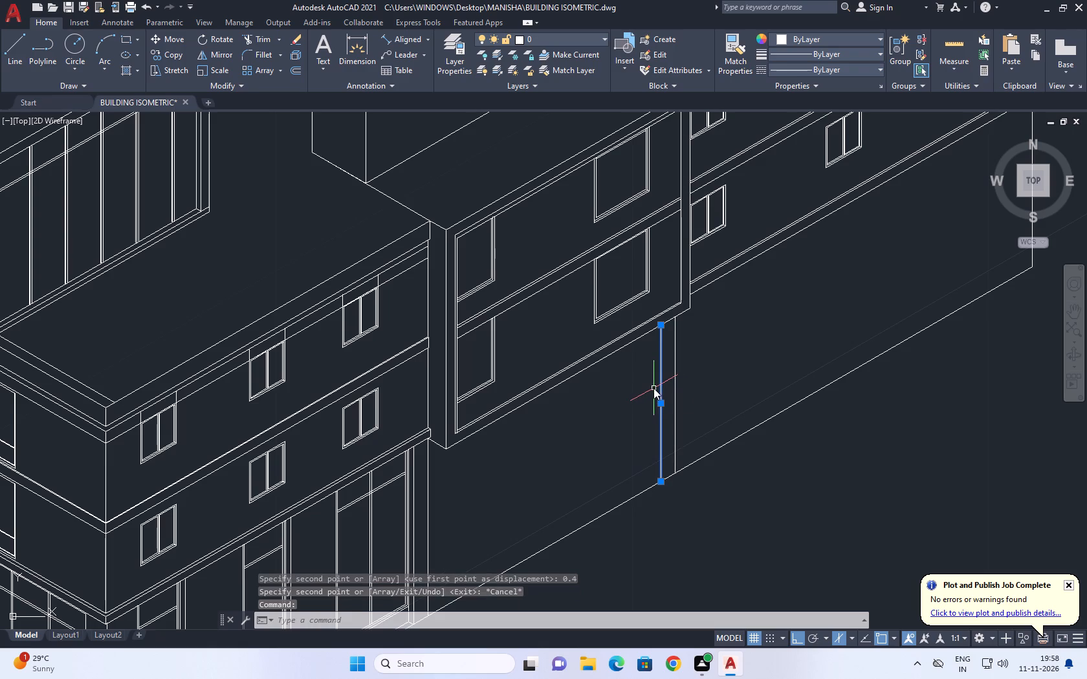
pyautogui.press('o')
pyautogui.press('space')
pyautogui.scroll(1, 652, 387)
pyautogui.click(660, 398)
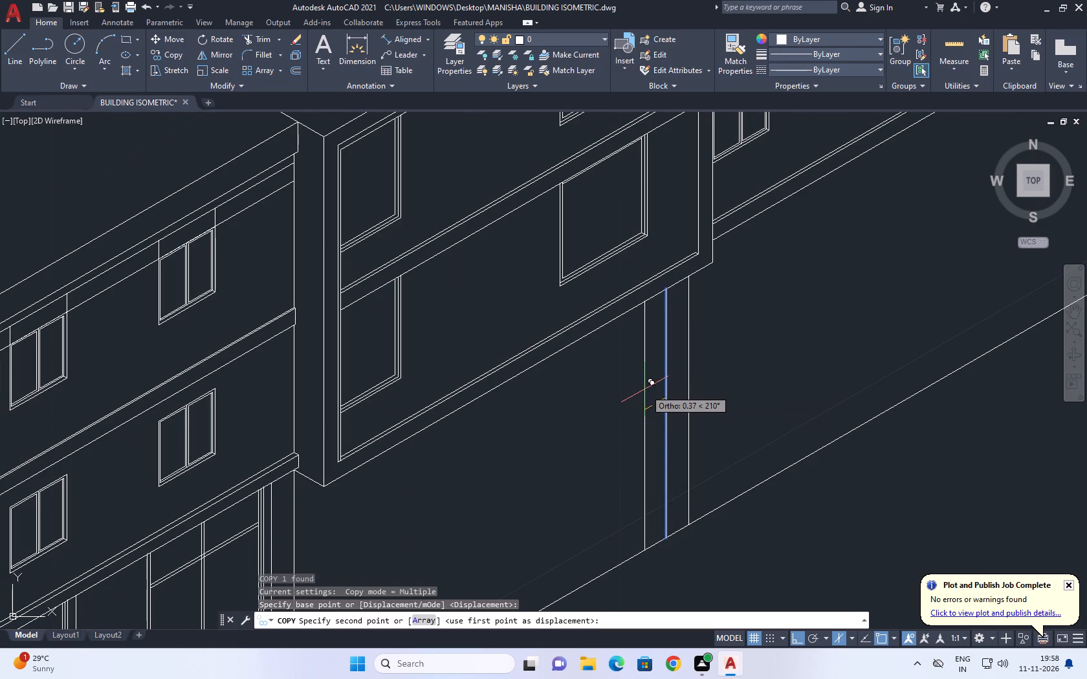
pyautogui.press('F5')
pyautogui.write('0.25')
pyautogui.press('Return')
pyautogui.press('Escape')
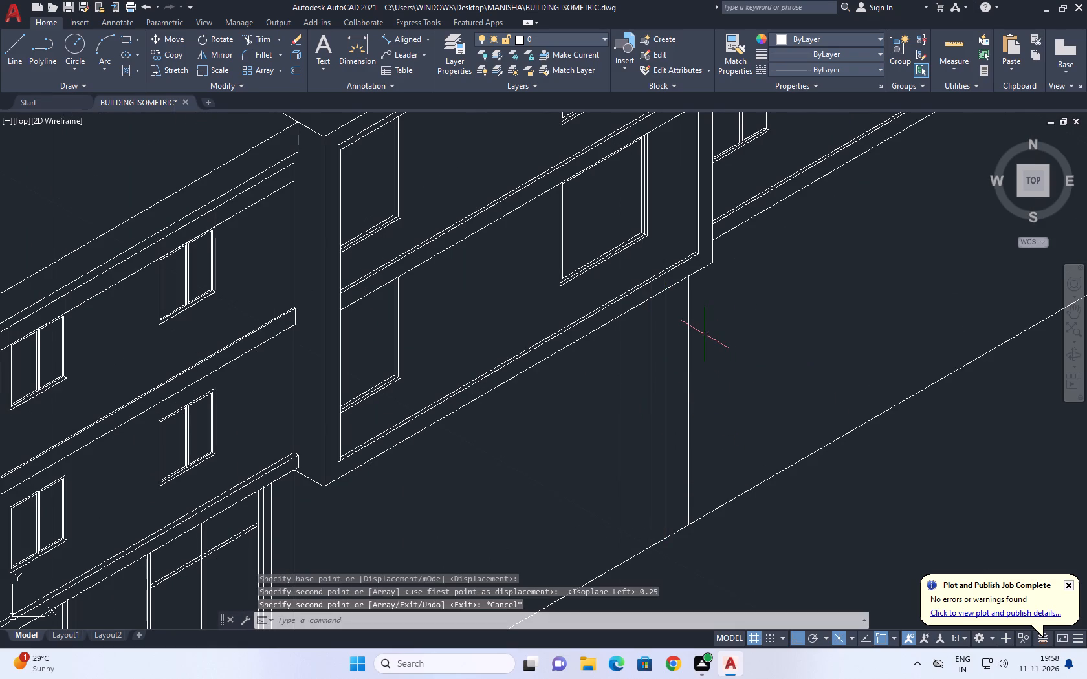
# Trim the top of the post's rear edge where it passes above the projecting block's bottom edge.
pyautogui.write('TR')
pyautogui.press('space')
pyautogui.scroll(2, 670, 301)
pyautogui.click(644, 271)
pyautogui.click(611, 269)
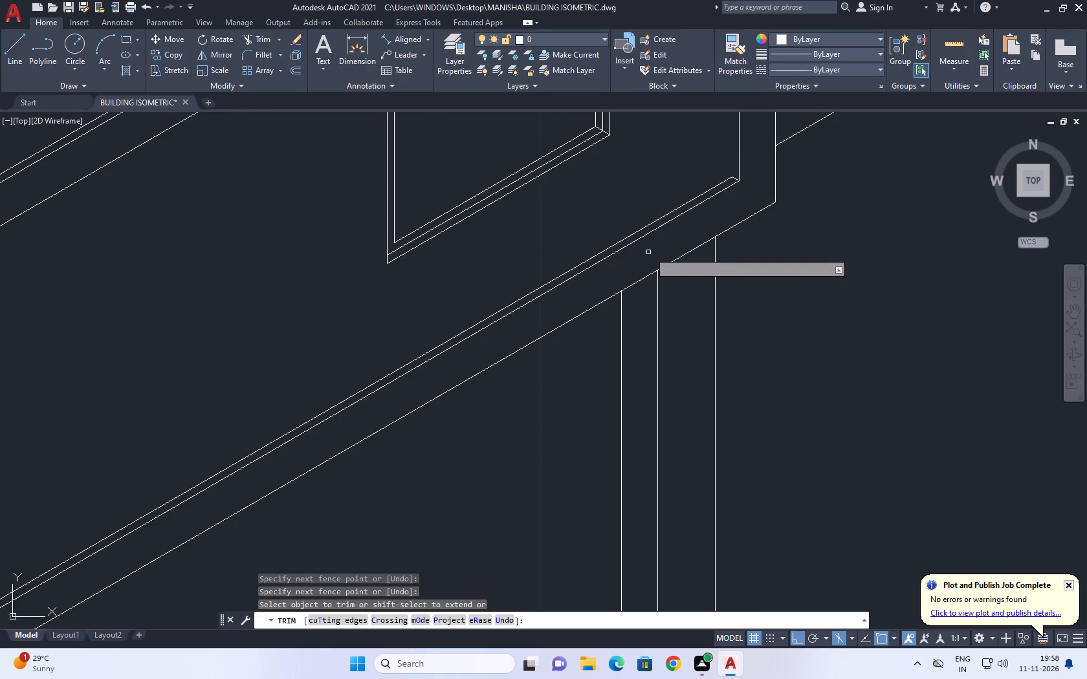
pyautogui.scroll(-4, 650, 250)
pyautogui.press('space')
# Draw the post's base line from its front edge's foot along the left isoplane axis, past the rear edge.
pyautogui.scroll(3, 655, 377)
pyautogui.press('l')
pyautogui.press('space')
pyautogui.scroll(1, 650, 270)
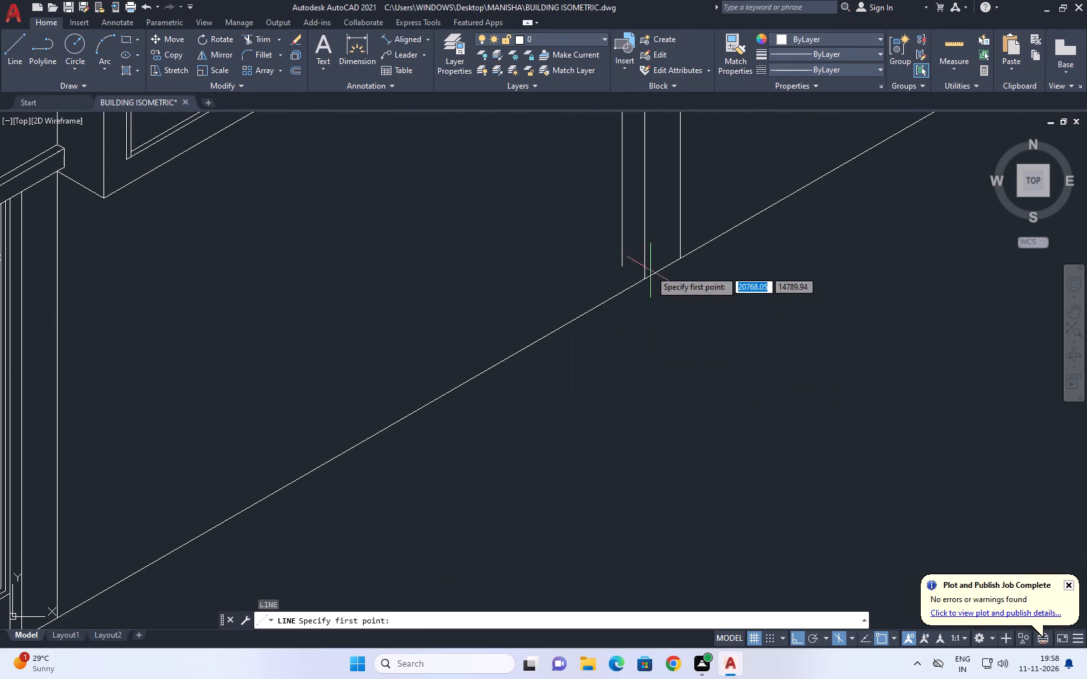
pyautogui.click(639, 281)
pyautogui.moveTo(560, 235); pyautogui.dragTo(595, 314, button='middle')
pyautogui.click(609, 328)
pyautogui.press('space')
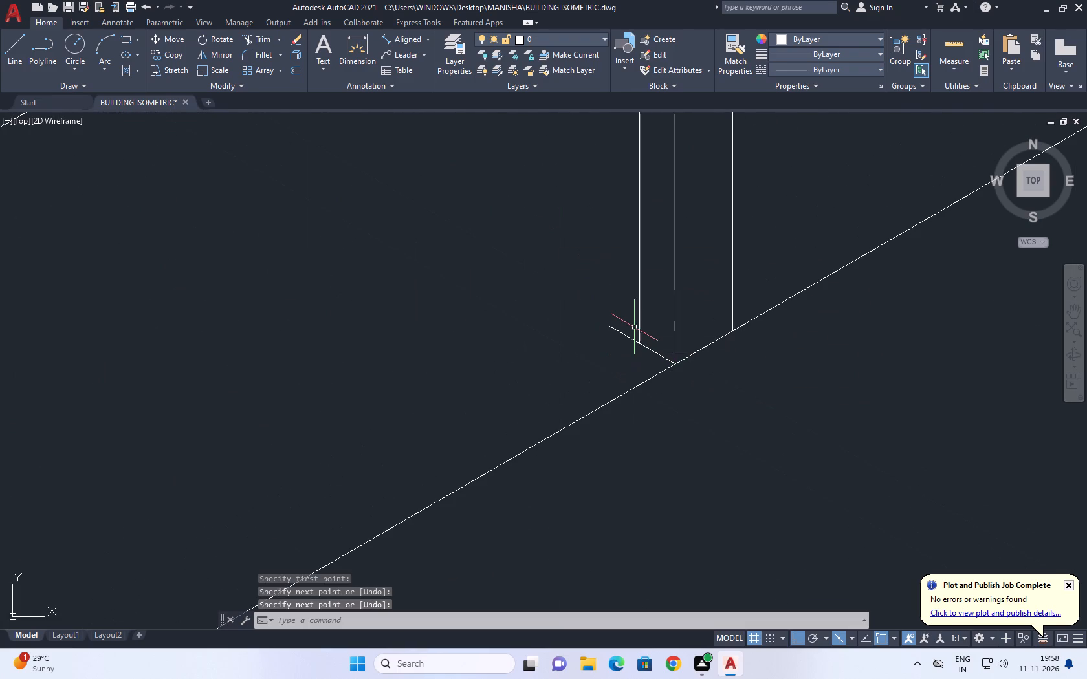
# Fillet the post's base line and rear vertical edge into a sharp corner with radius 0.
pyautogui.press('f')
pyautogui.press('space')
pyautogui.click(648, 349)
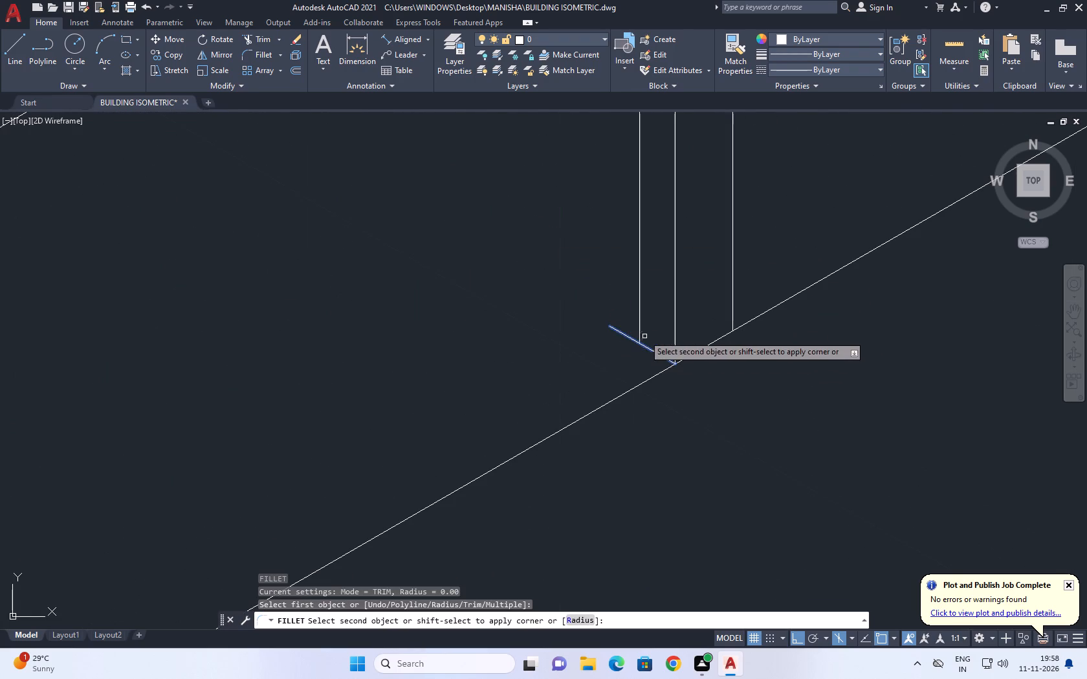
pyautogui.click(639, 326)
# Erase the inner threshold line at the bottom of the front wing's door opening nearest the corner column.
pyautogui.scroll(-4, 660, 380)
pyautogui.moveTo(726, 265); pyautogui.dragTo(729, 290, button='middle')
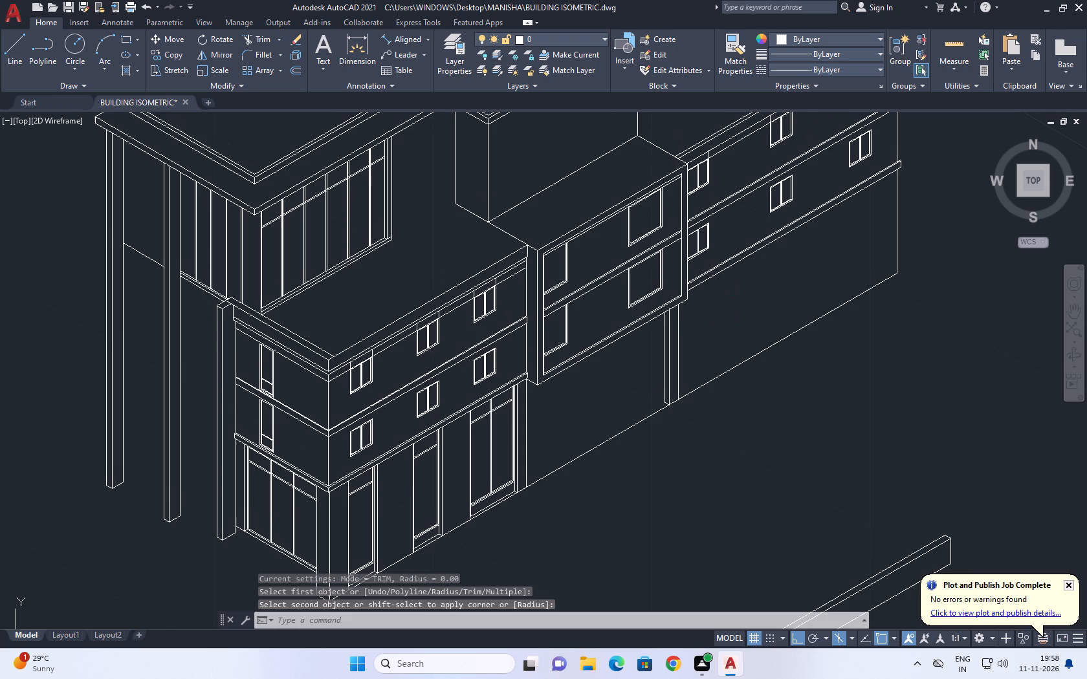
pyautogui.moveTo(558, 418); pyautogui.dragTo(586, 372, button='middle')
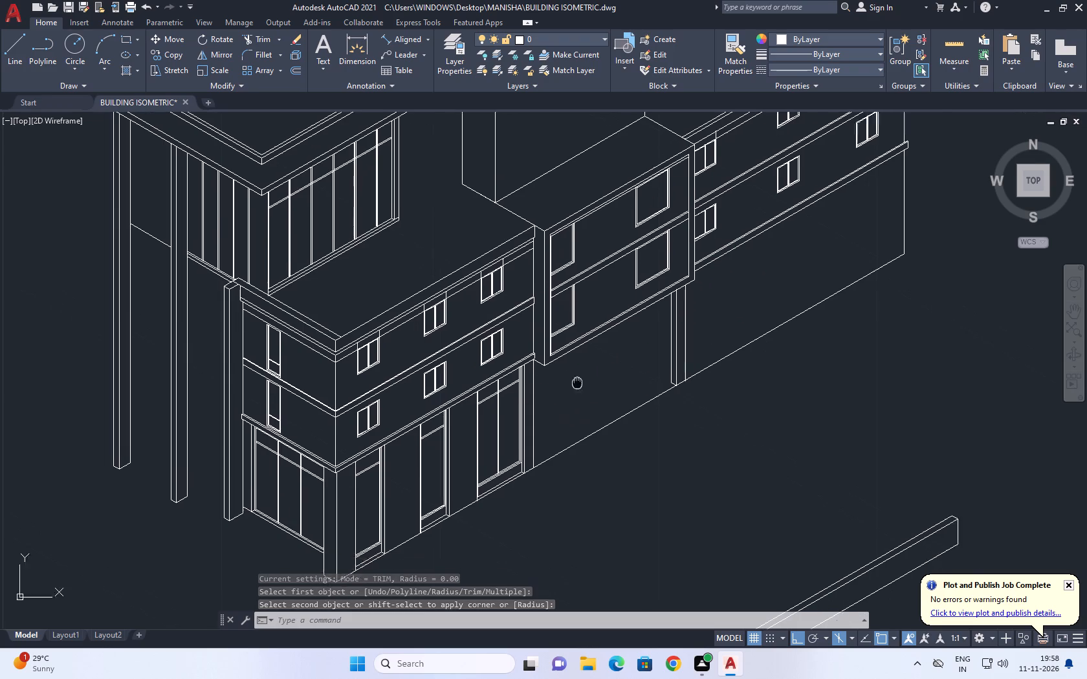
pyautogui.moveTo(586, 372); pyautogui.dragTo(595, 361, button='middle')
pyautogui.moveTo(485, 483); pyautogui.dragTo(606, 312, button='middle')
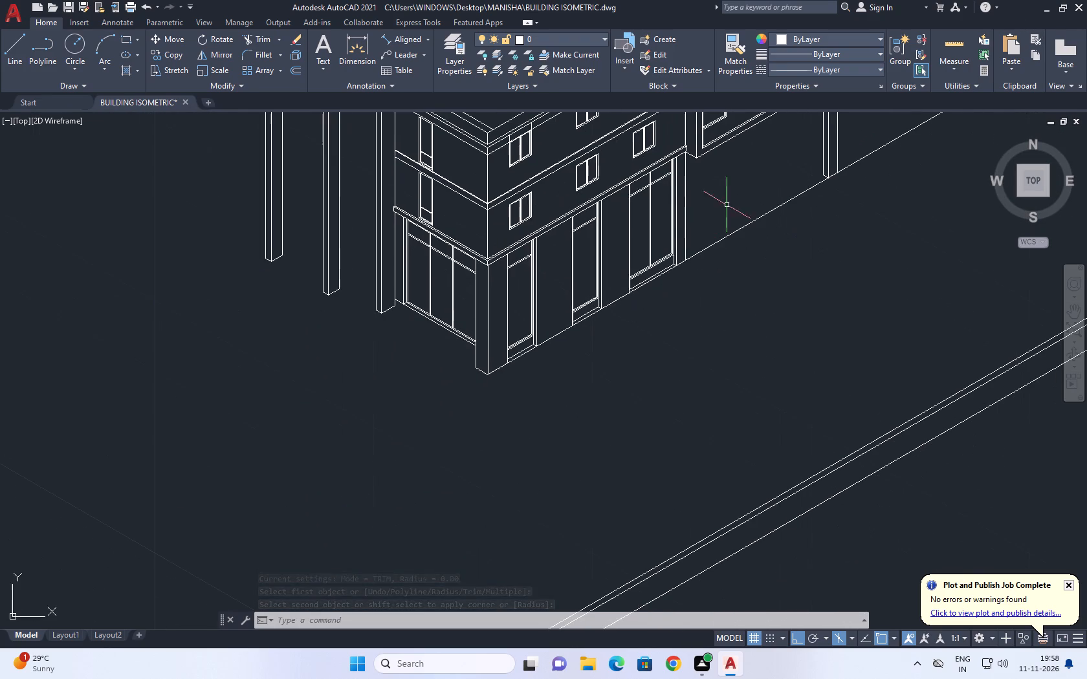
pyautogui.scroll(3, 517, 353)
pyautogui.click(520, 354)
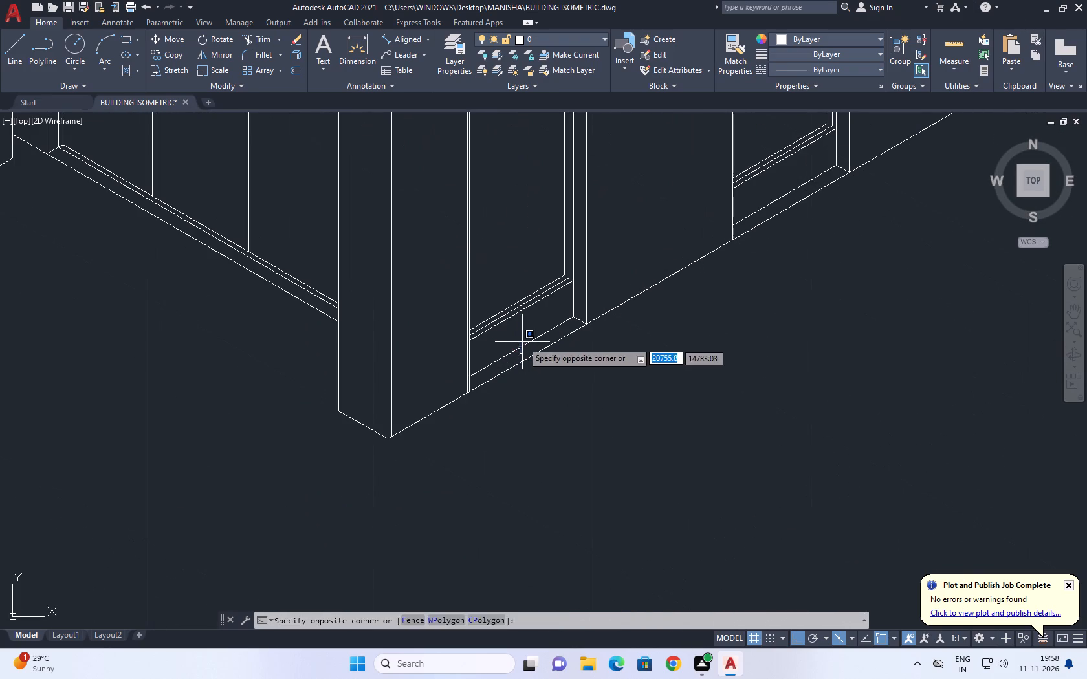
pyautogui.click(522, 341)
pyautogui.scroll(1, 516, 348)
pyautogui.moveTo(514, 349); pyautogui.dragTo(509, 356)
pyautogui.moveTo(665, 328); pyautogui.dragTo(609, 372, button='middle')
pyautogui.press('Delete')
pyautogui.scroll(-1, 604, 366)
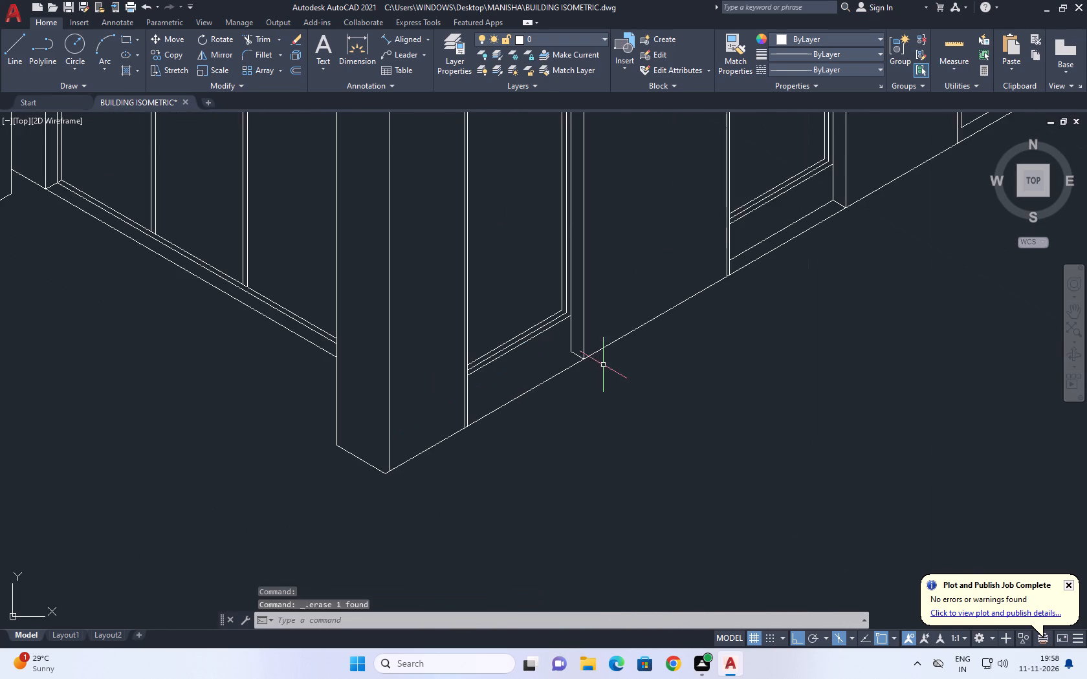
# Erase the short diagonal line at the foot of the same door opening's far jamb.
pyautogui.scroll(2, 555, 347)
pyautogui.click(603, 369)
pyautogui.press('Delete')
pyautogui.scroll(-3, 577, 360)
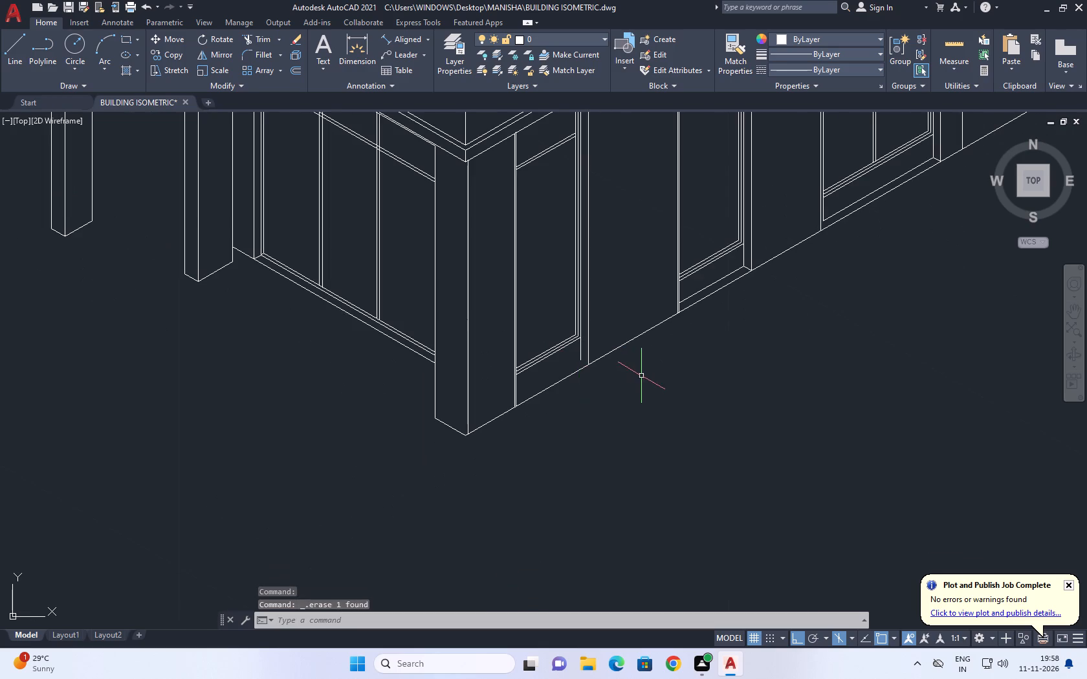
# Undo the erasures at the base of the front wing's door opening nearest the corner column.
pyautogui.moveTo(701, 275); pyautogui.dragTo(675, 307, button='middle')
pyautogui.keyDown('ctrl'); pyautogui.scroll(1, 677, 315); pyautogui.keyUp('ctrl')
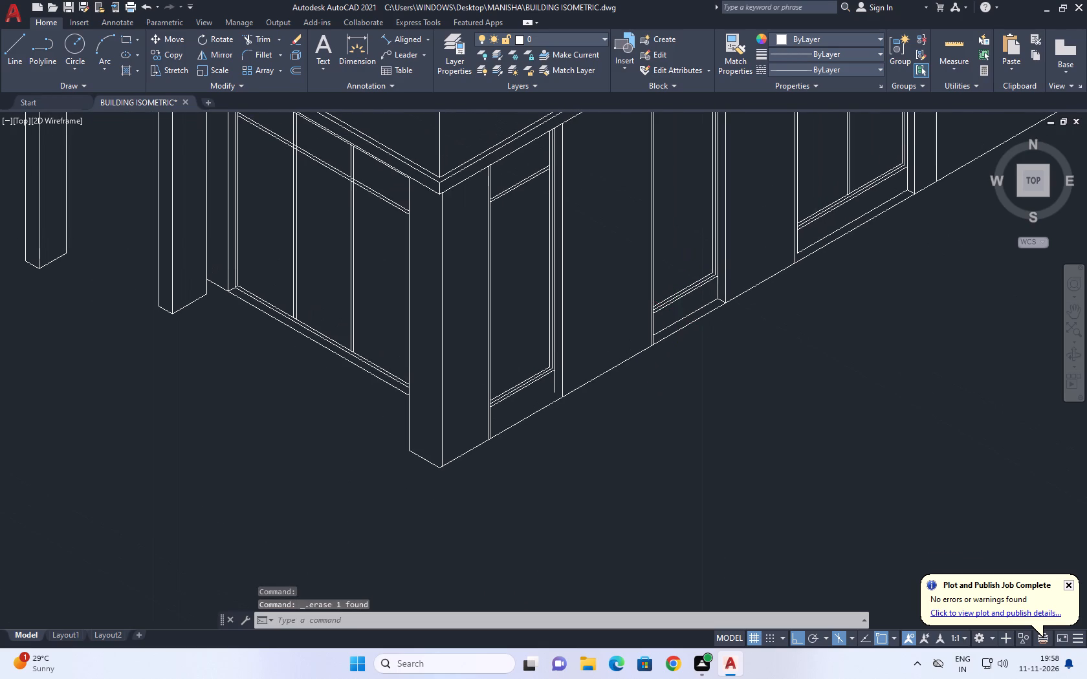
pyautogui.hotkey('ctrl', 'z')
pyautogui.hotkey('ctrl', 'z')
pyautogui.hotkey('ctrl', 'z')
pyautogui.hotkey('ctrl', 'z')
pyautogui.hotkey('ctrl', 'z')
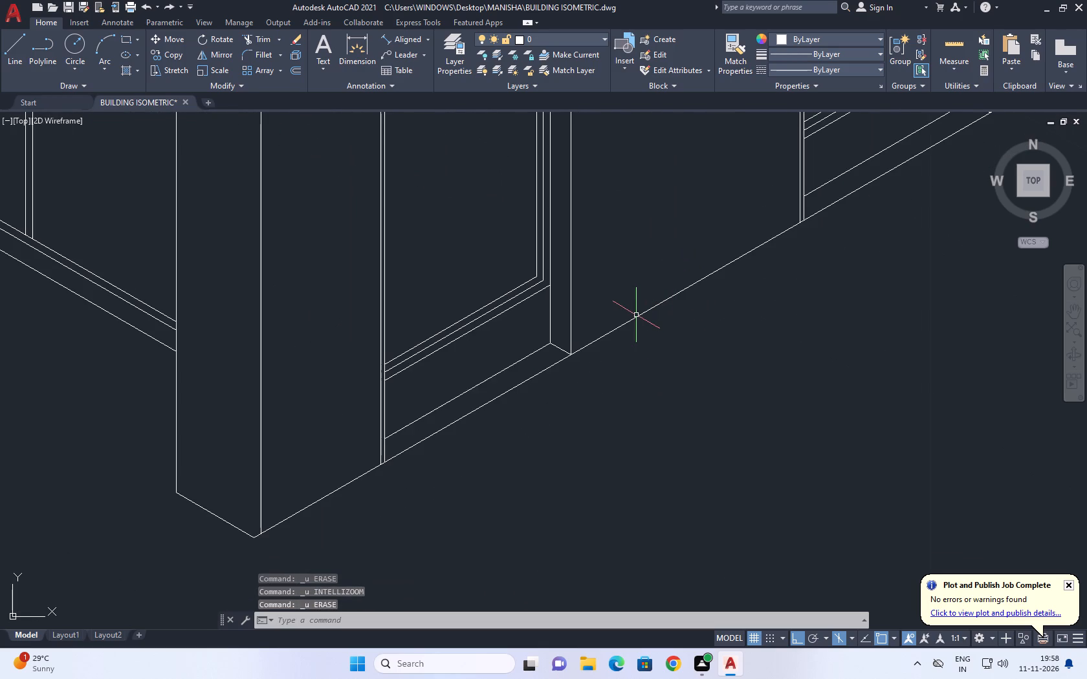
# Draw a recessed wall base line from the foot of the post's inner edge, parallel to the ground line, past the front wing's end edge.
pyautogui.scroll(-2, 633, 315)
pyautogui.moveTo(751, 224); pyautogui.dragTo(658, 363, button='middle')
pyautogui.scroll(-3, 721, 294)
pyautogui.moveTo(820, 261); pyautogui.dragTo(732, 309, button='middle')
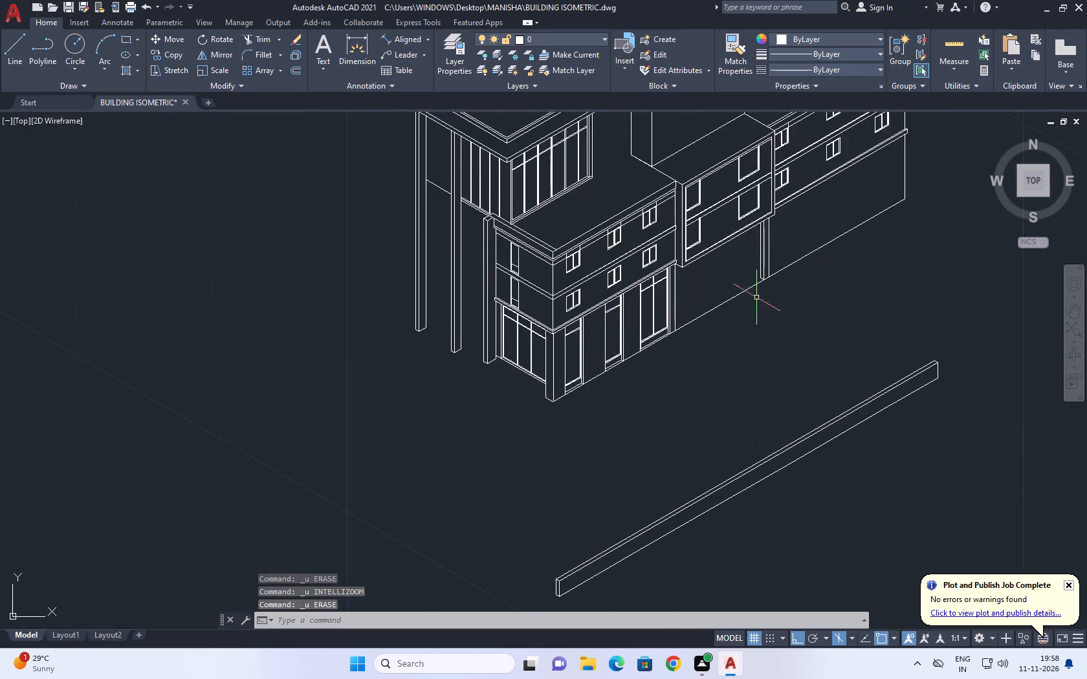
pyautogui.moveTo(753, 302); pyautogui.dragTo(690, 323, button='middle')
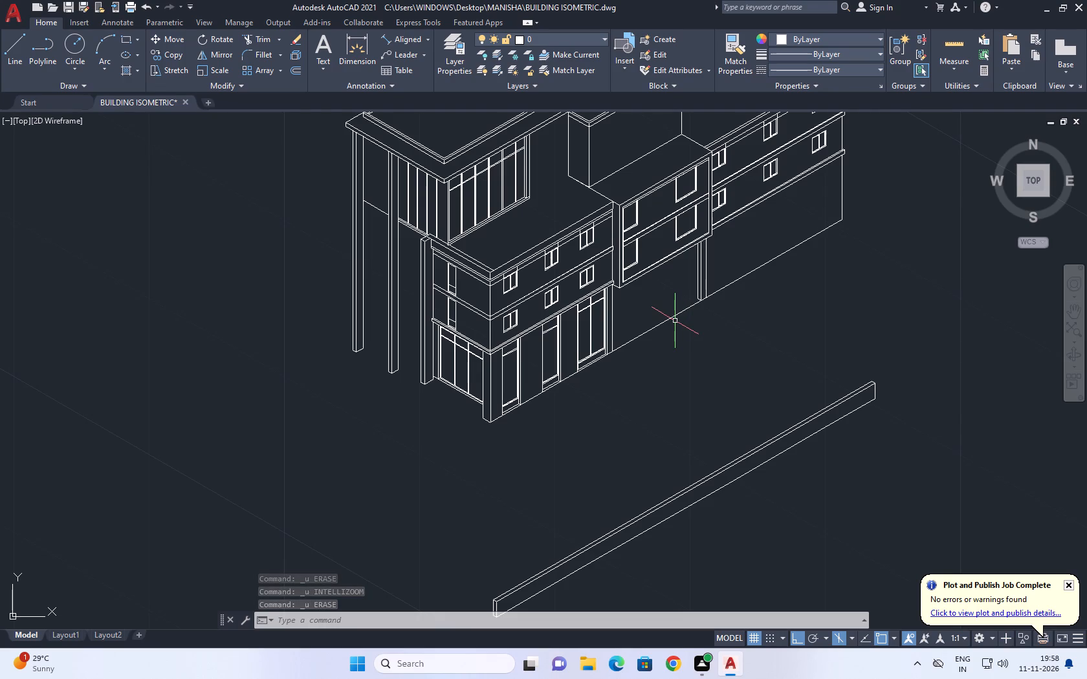
pyautogui.scroll(1, 624, 354)
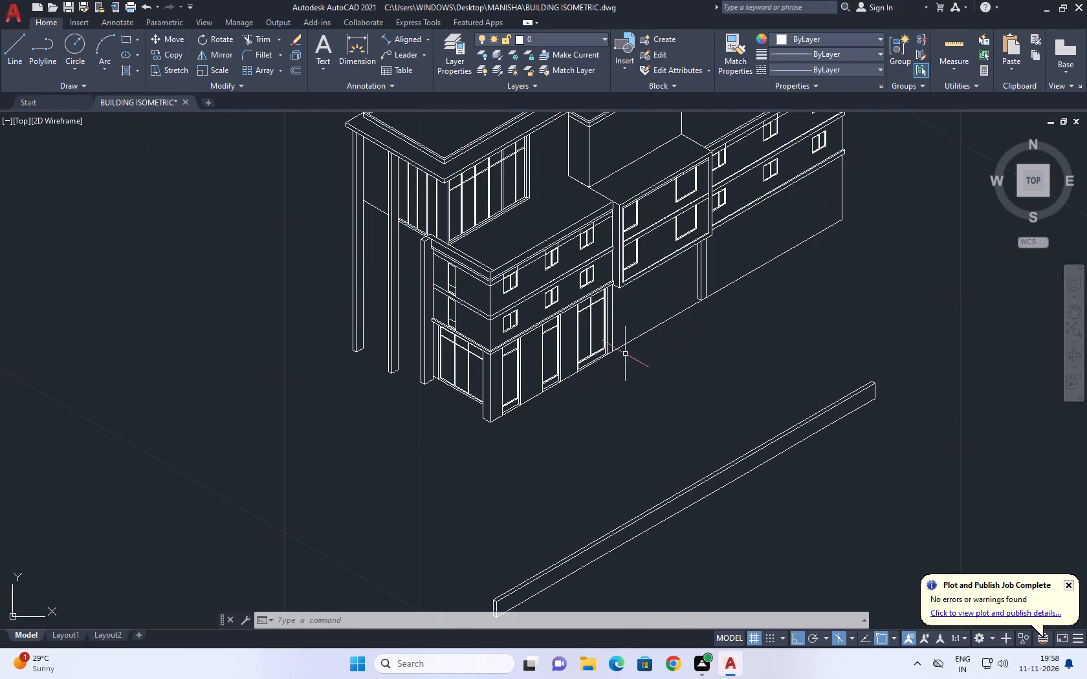
pyautogui.moveTo(681, 299); pyautogui.dragTo(685, 327, button='middle')
pyautogui.write('L')
pyautogui.press('space')
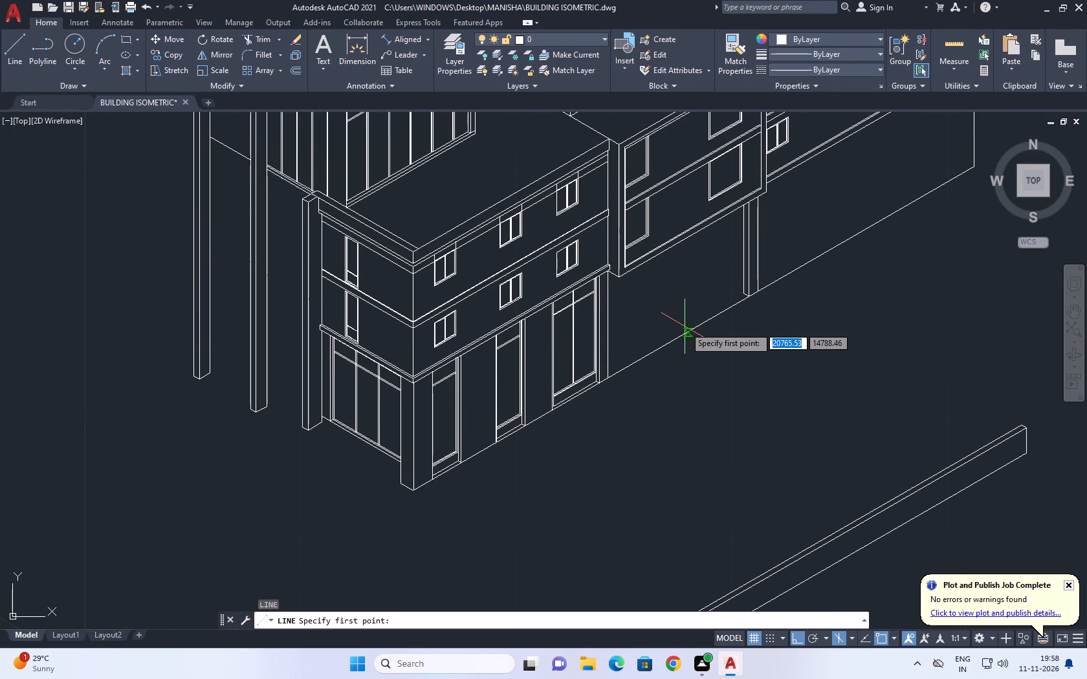
pyautogui.scroll(1, 692, 327)
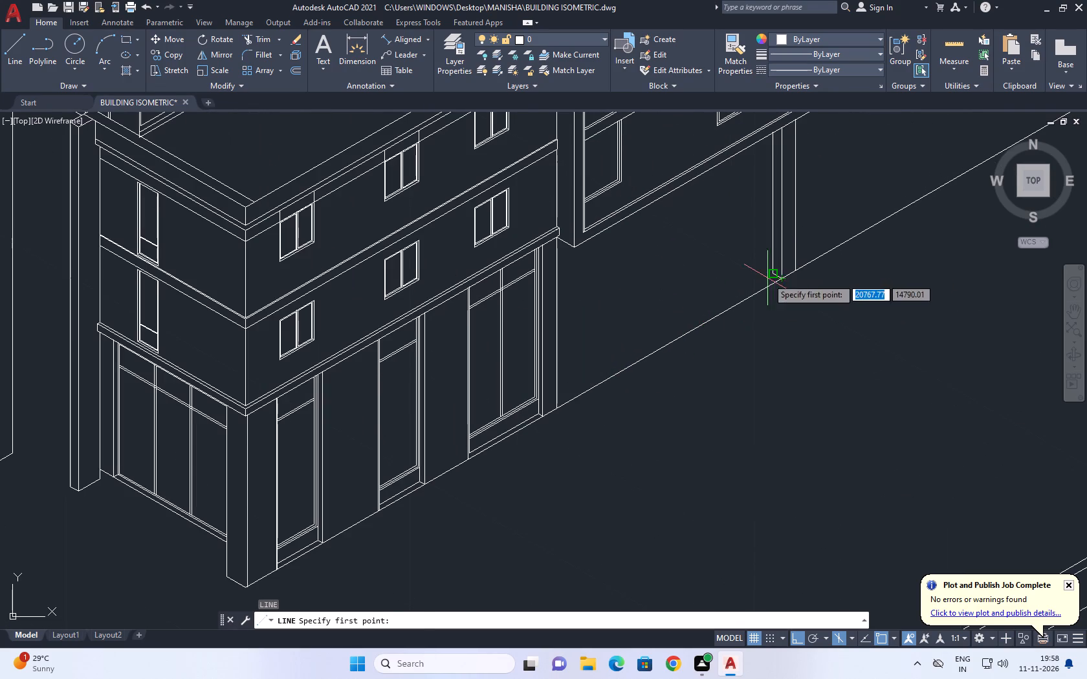
pyautogui.click(771, 274)
pyautogui.press('F5')
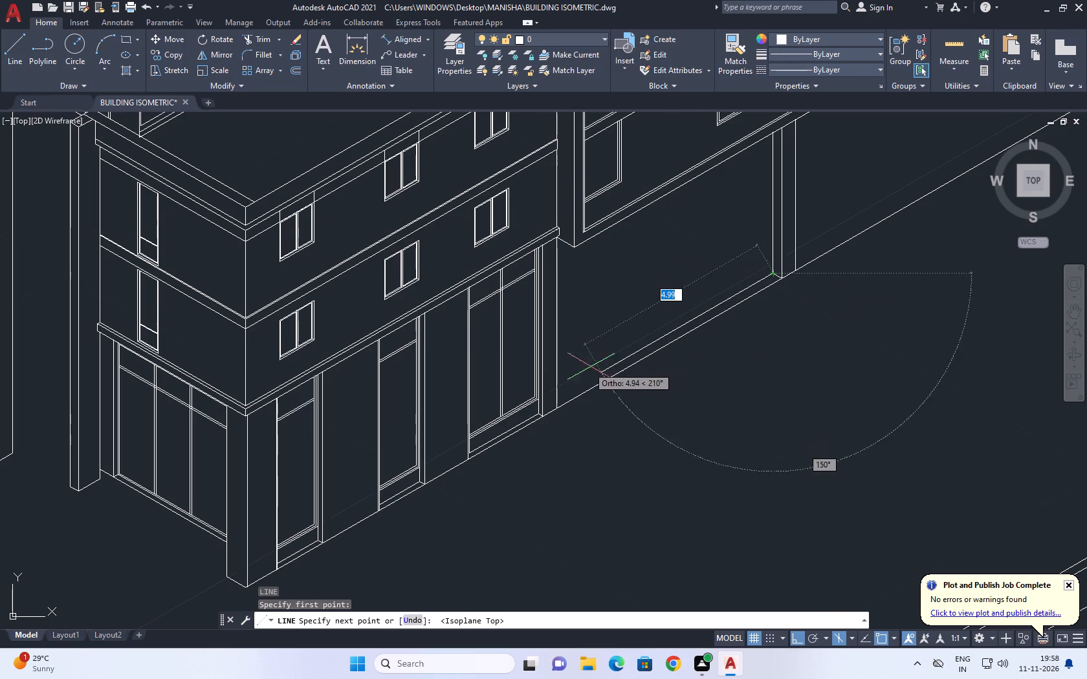
pyautogui.scroll(3, 558, 392)
pyautogui.click(531, 417)
pyautogui.press('Escape')
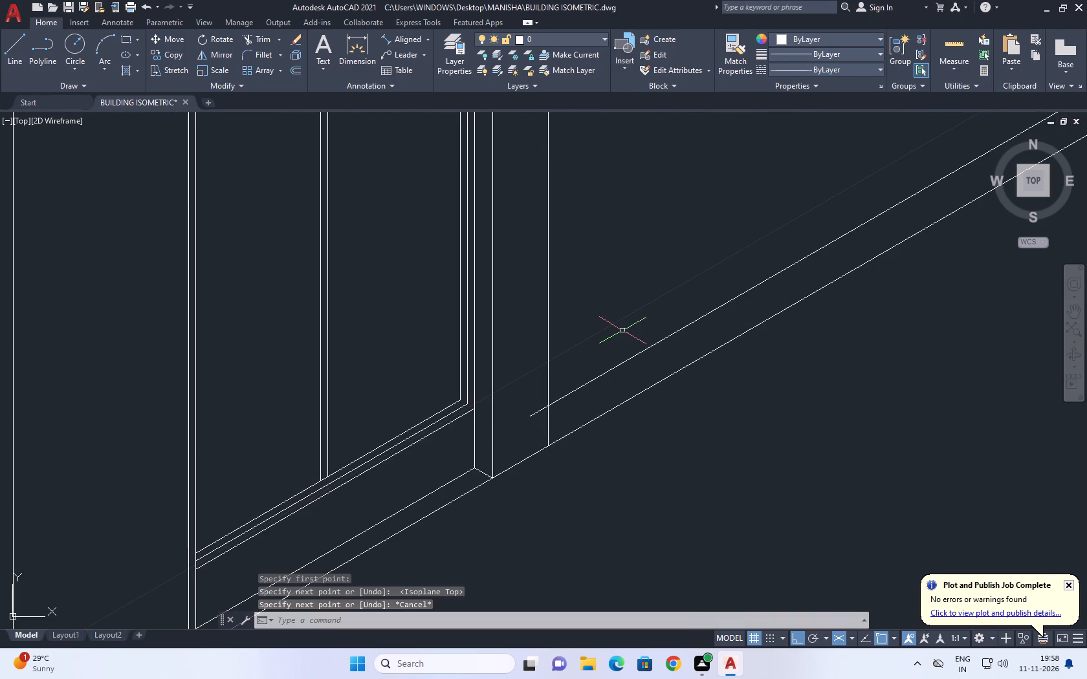
# Trim the new base line's overhang at the front wing's end edge and trim away the outer ground line beyond that edge.
pyautogui.press('t')
pyautogui.press('r')
pyautogui.press('space')
pyautogui.click(534, 405)
pyautogui.click(536, 422)
pyautogui.click(600, 424)
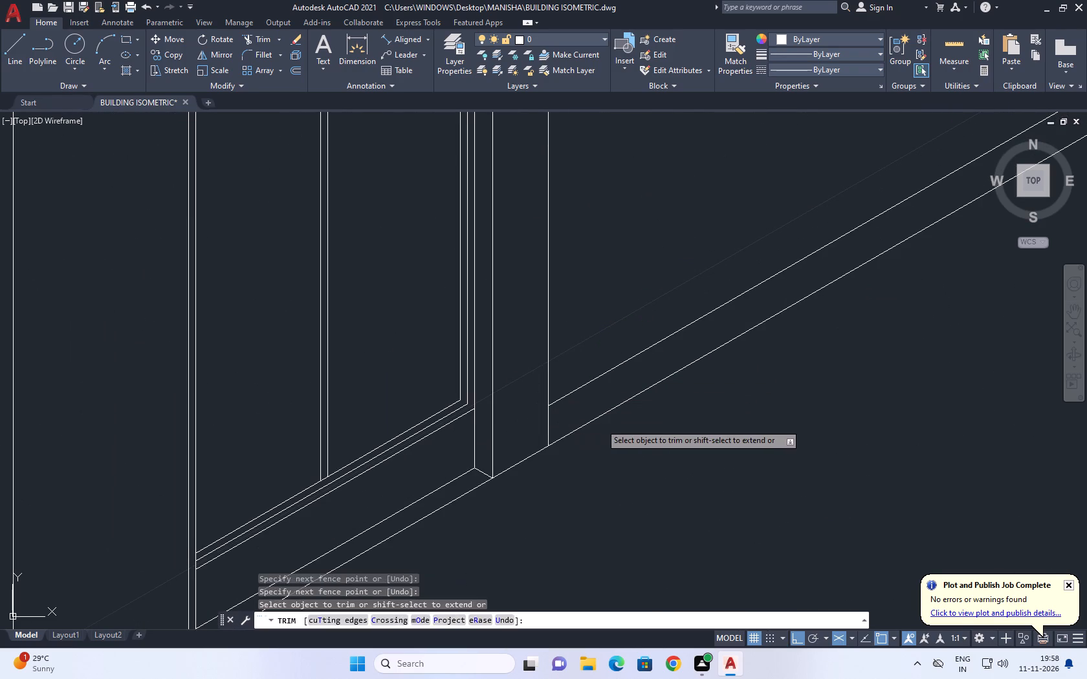
pyautogui.click(597, 400)
pyautogui.scroll(-4, 626, 374)
pyautogui.scroll(2, 763, 305)
pyautogui.press('Escape')
# Draw the post's side base line from the foot of its front edge at 30°, just past its rear vertical edge.
pyautogui.moveTo(784, 293); pyautogui.dragTo(779, 301, button='middle')
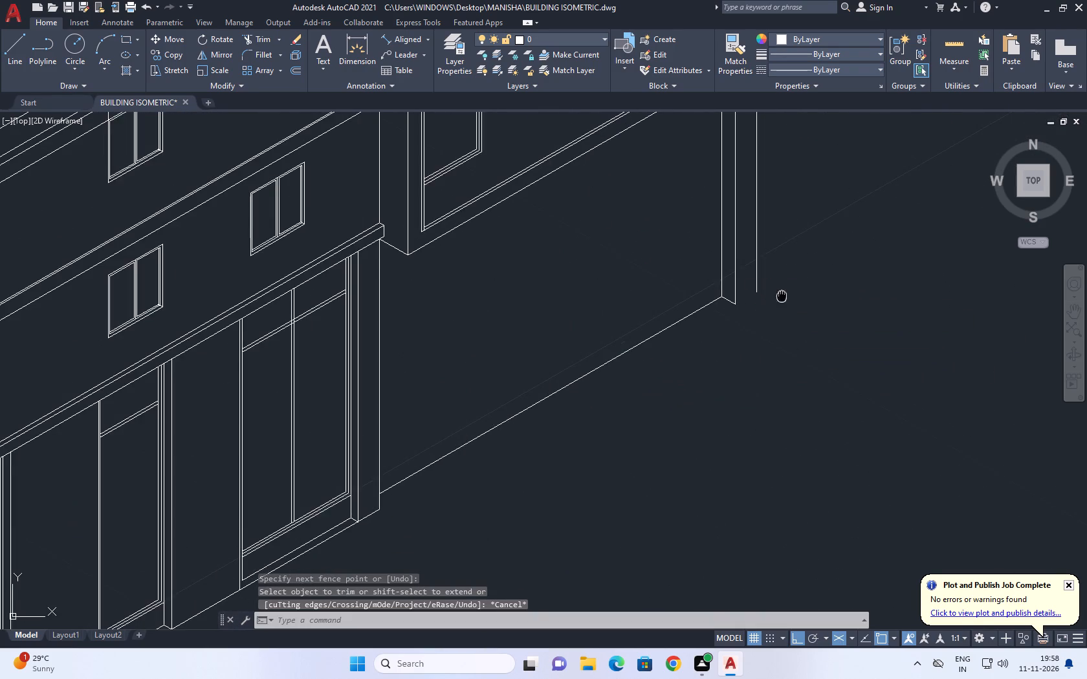
pyautogui.moveTo(779, 301); pyautogui.dragTo(732, 350, button='middle')
pyautogui.press('l')
pyautogui.press('space')
pyautogui.moveTo(675, 360); pyautogui.dragTo(658, 366, button='middle')
pyautogui.scroll(2, 651, 363)
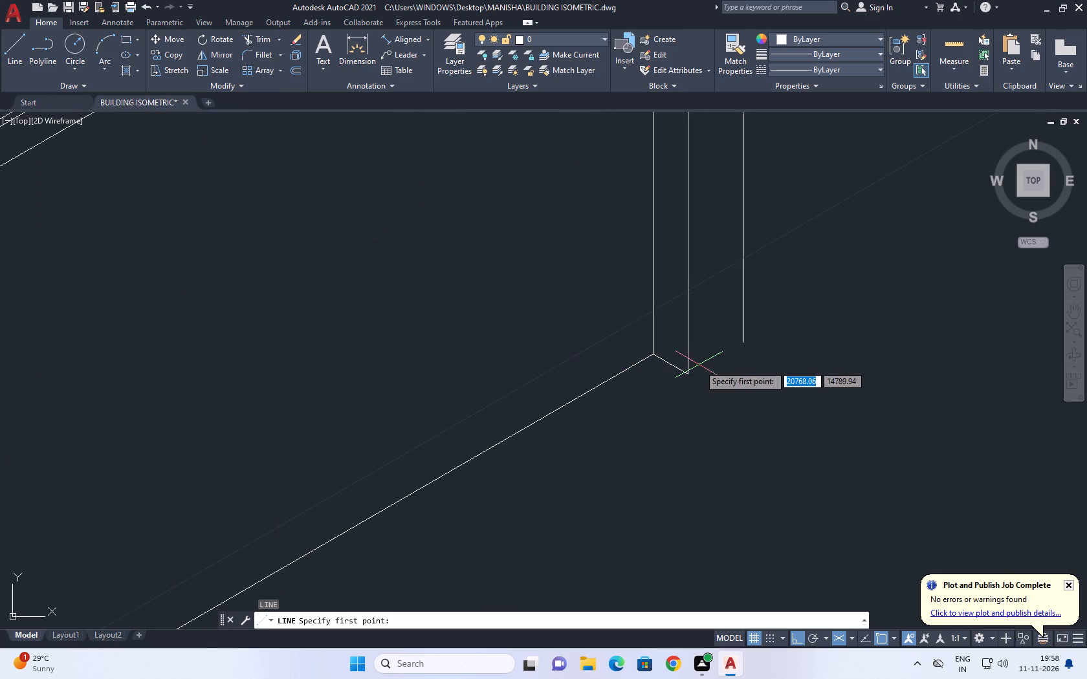
pyautogui.moveTo(751, 367); pyautogui.dragTo(664, 391, button='middle')
pyautogui.moveTo(598, 398); pyautogui.dragTo(618, 394)
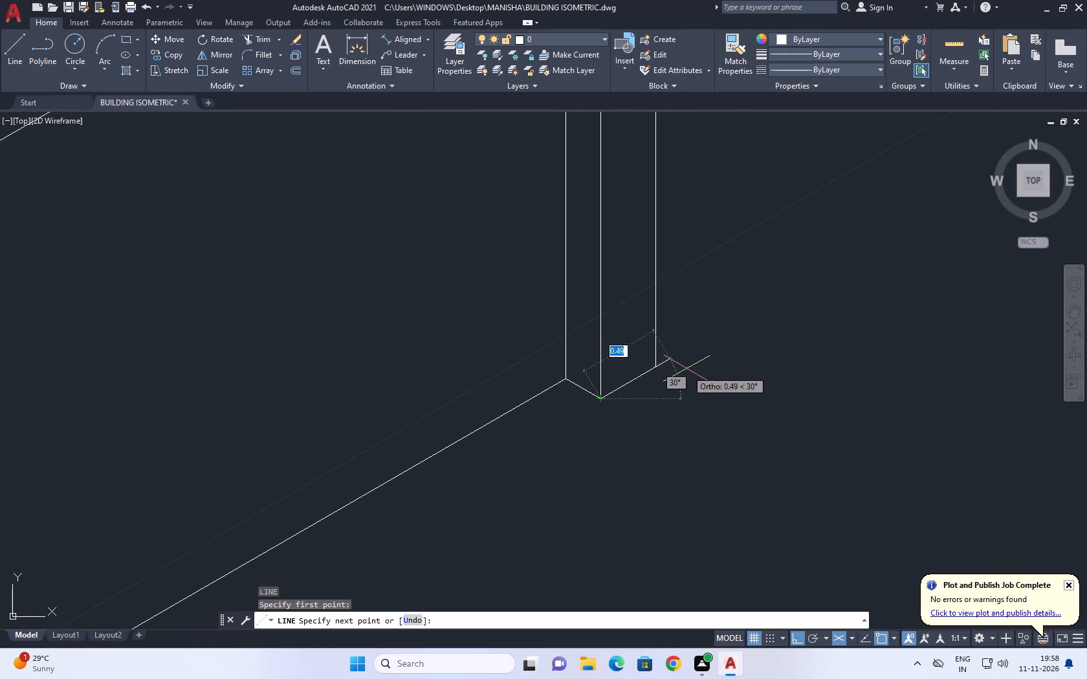
pyautogui.click(663, 369)
pyautogui.press('space')
pyautogui.moveTo(652, 372); pyautogui.dragTo(702, 372, button='middle')
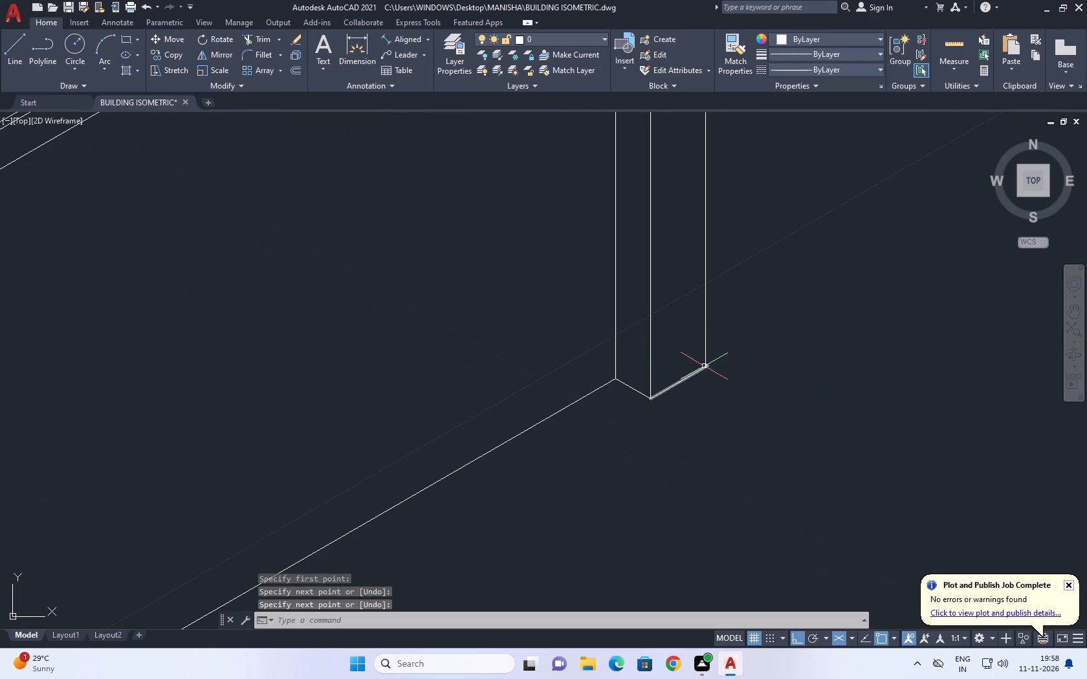
# Fillet the post's side base line and rear vertical edge into a sharp corner with radius 0.
pyautogui.press('f')
pyautogui.press('space')
pyautogui.scroll(1, 677, 388)
pyautogui.click(704, 363)
pyautogui.click(720, 343)
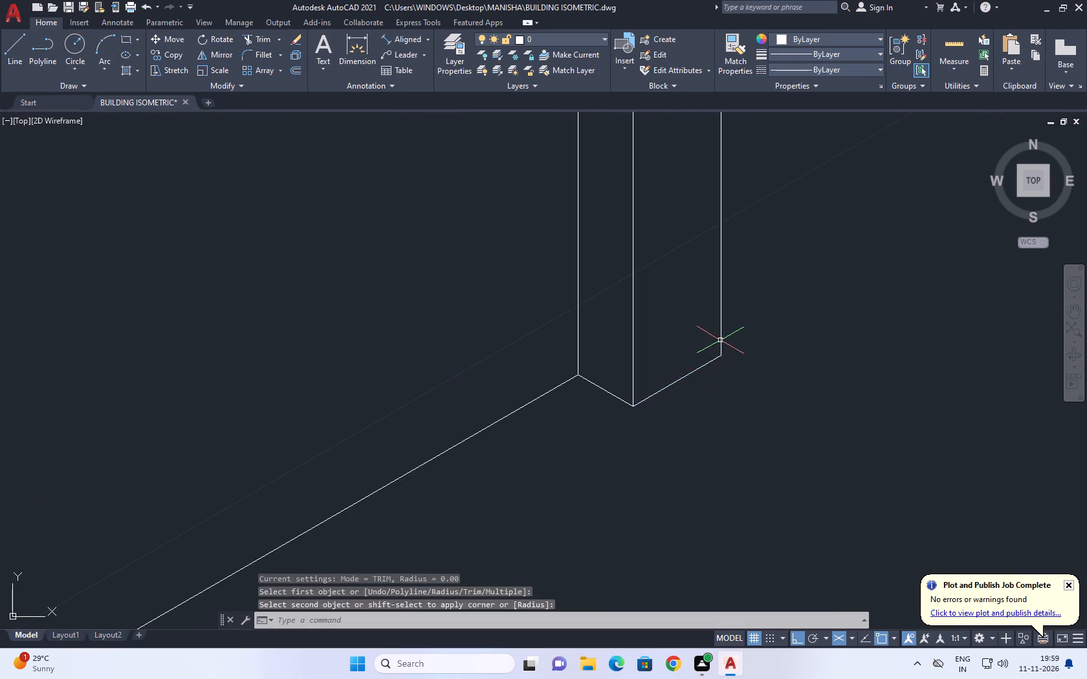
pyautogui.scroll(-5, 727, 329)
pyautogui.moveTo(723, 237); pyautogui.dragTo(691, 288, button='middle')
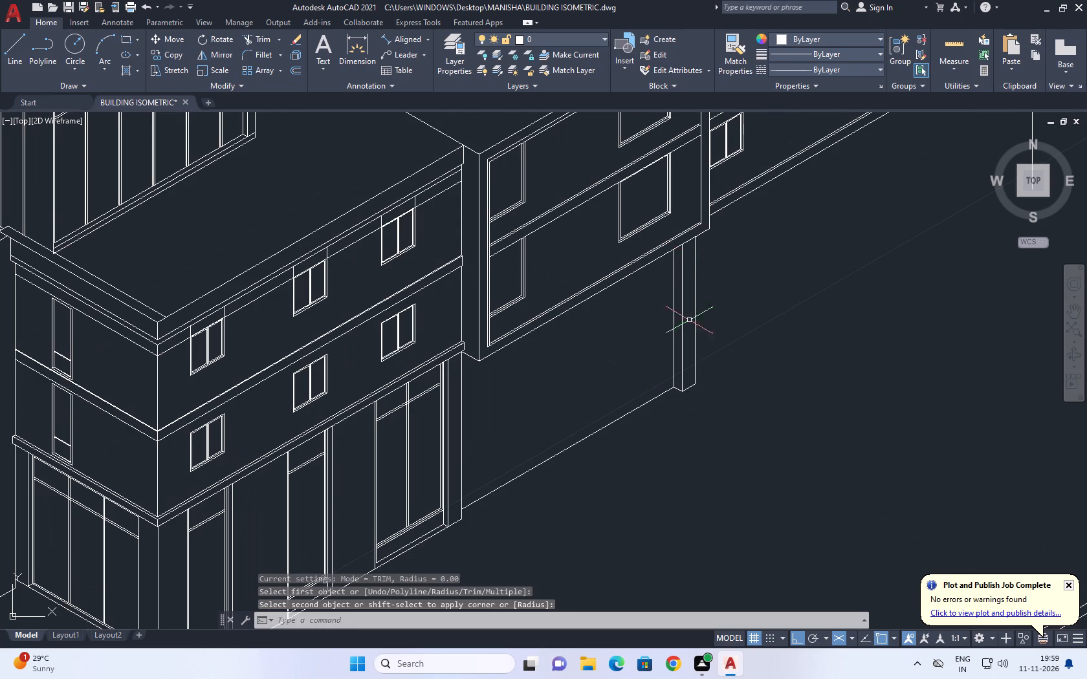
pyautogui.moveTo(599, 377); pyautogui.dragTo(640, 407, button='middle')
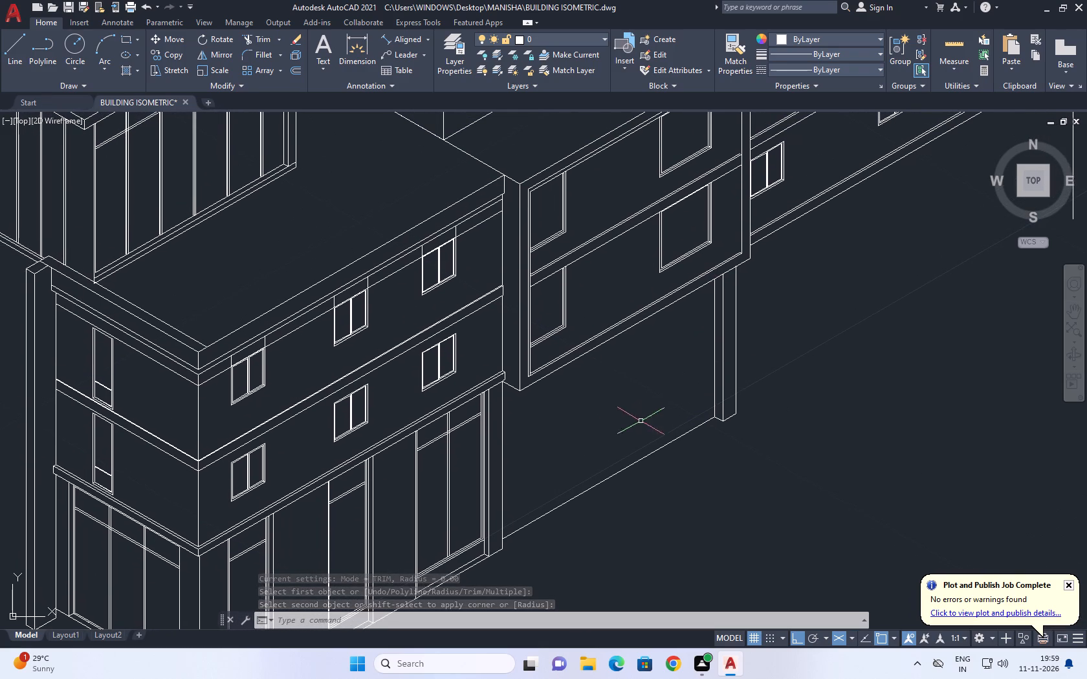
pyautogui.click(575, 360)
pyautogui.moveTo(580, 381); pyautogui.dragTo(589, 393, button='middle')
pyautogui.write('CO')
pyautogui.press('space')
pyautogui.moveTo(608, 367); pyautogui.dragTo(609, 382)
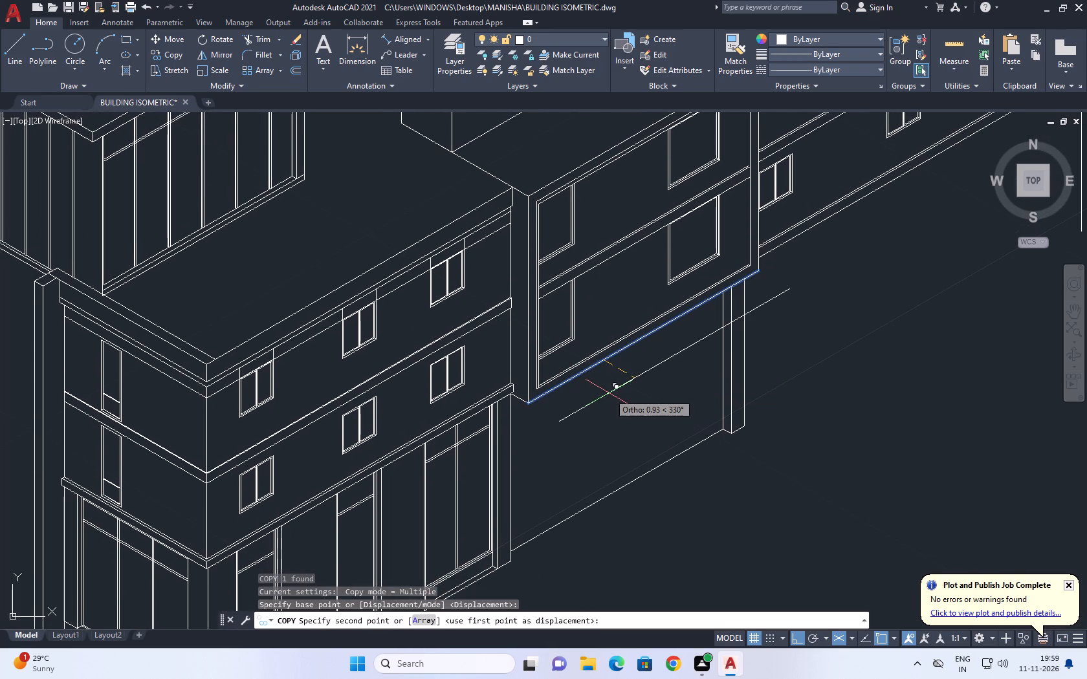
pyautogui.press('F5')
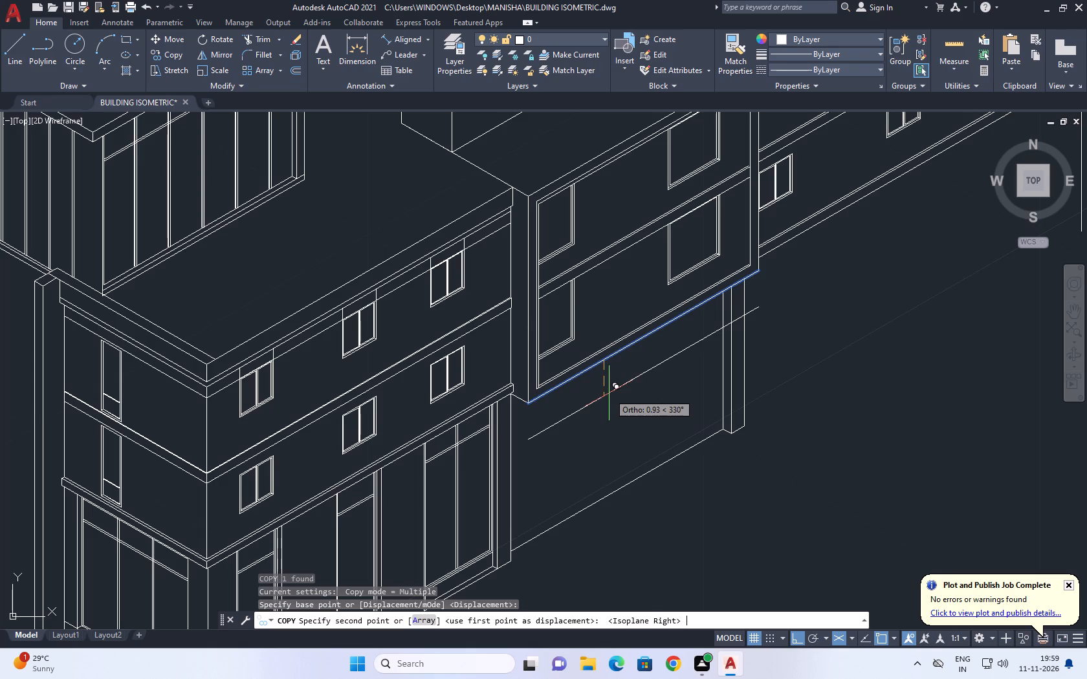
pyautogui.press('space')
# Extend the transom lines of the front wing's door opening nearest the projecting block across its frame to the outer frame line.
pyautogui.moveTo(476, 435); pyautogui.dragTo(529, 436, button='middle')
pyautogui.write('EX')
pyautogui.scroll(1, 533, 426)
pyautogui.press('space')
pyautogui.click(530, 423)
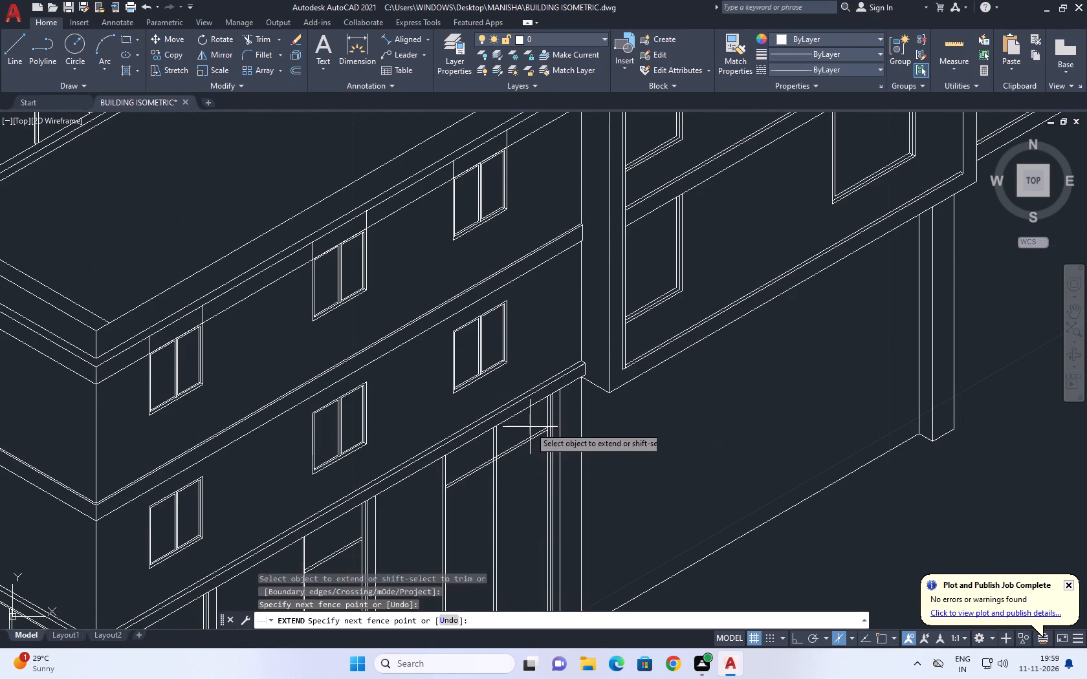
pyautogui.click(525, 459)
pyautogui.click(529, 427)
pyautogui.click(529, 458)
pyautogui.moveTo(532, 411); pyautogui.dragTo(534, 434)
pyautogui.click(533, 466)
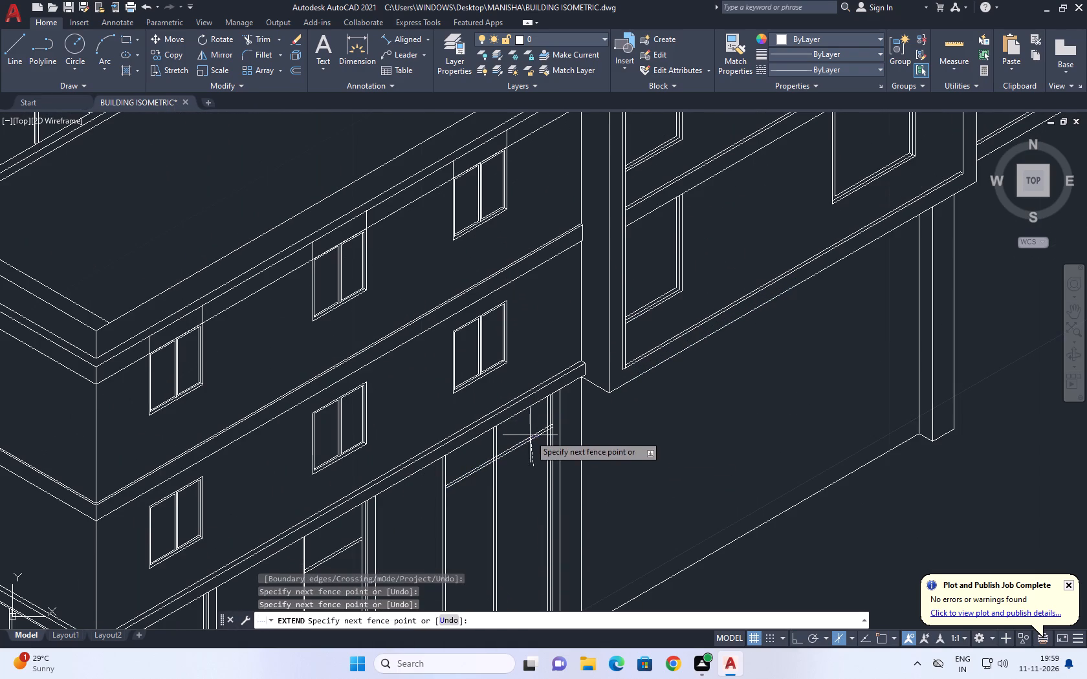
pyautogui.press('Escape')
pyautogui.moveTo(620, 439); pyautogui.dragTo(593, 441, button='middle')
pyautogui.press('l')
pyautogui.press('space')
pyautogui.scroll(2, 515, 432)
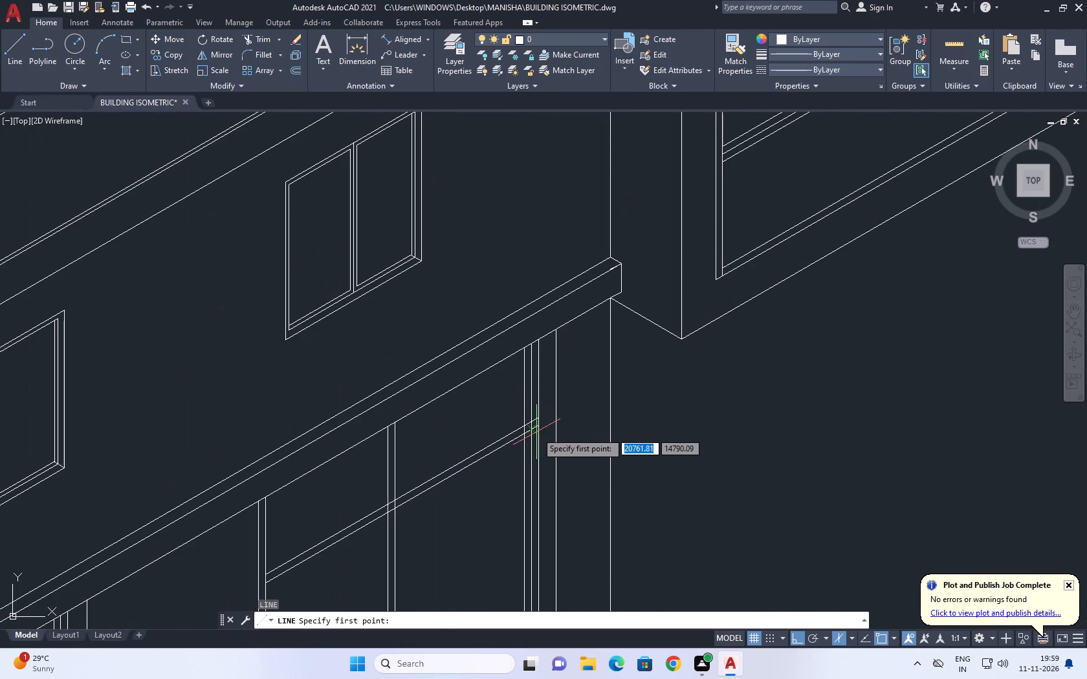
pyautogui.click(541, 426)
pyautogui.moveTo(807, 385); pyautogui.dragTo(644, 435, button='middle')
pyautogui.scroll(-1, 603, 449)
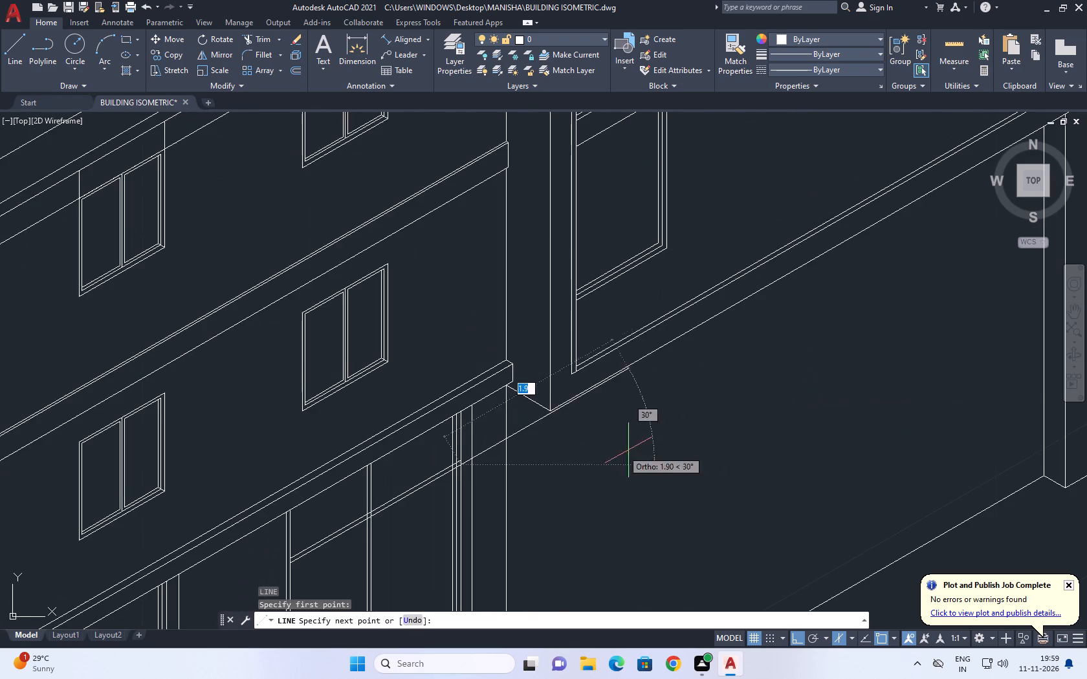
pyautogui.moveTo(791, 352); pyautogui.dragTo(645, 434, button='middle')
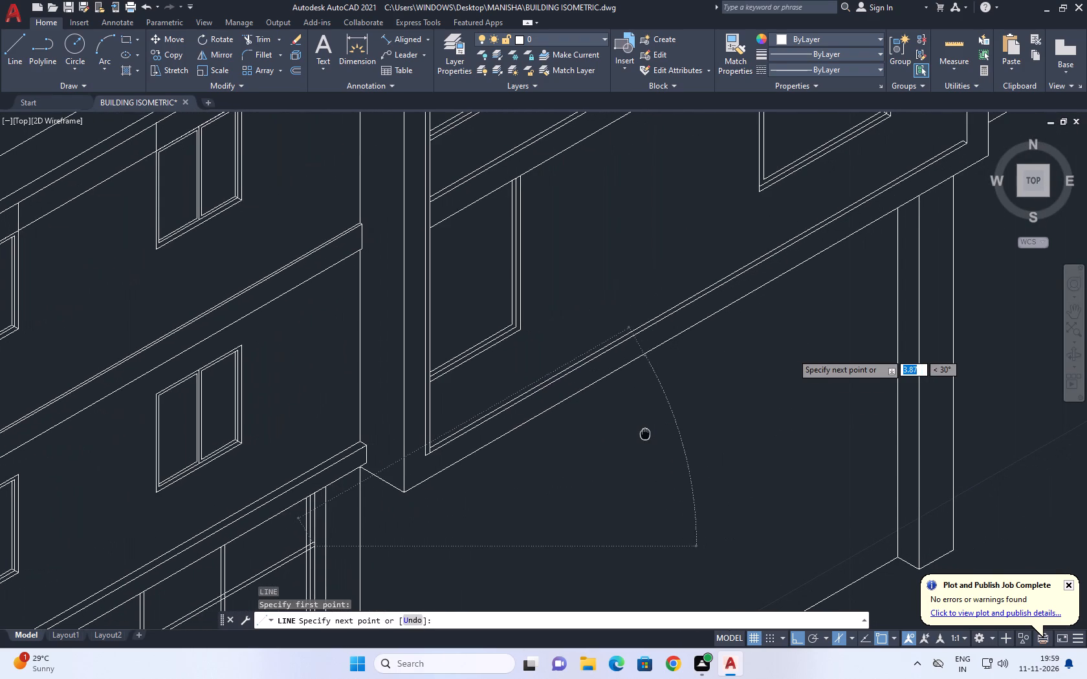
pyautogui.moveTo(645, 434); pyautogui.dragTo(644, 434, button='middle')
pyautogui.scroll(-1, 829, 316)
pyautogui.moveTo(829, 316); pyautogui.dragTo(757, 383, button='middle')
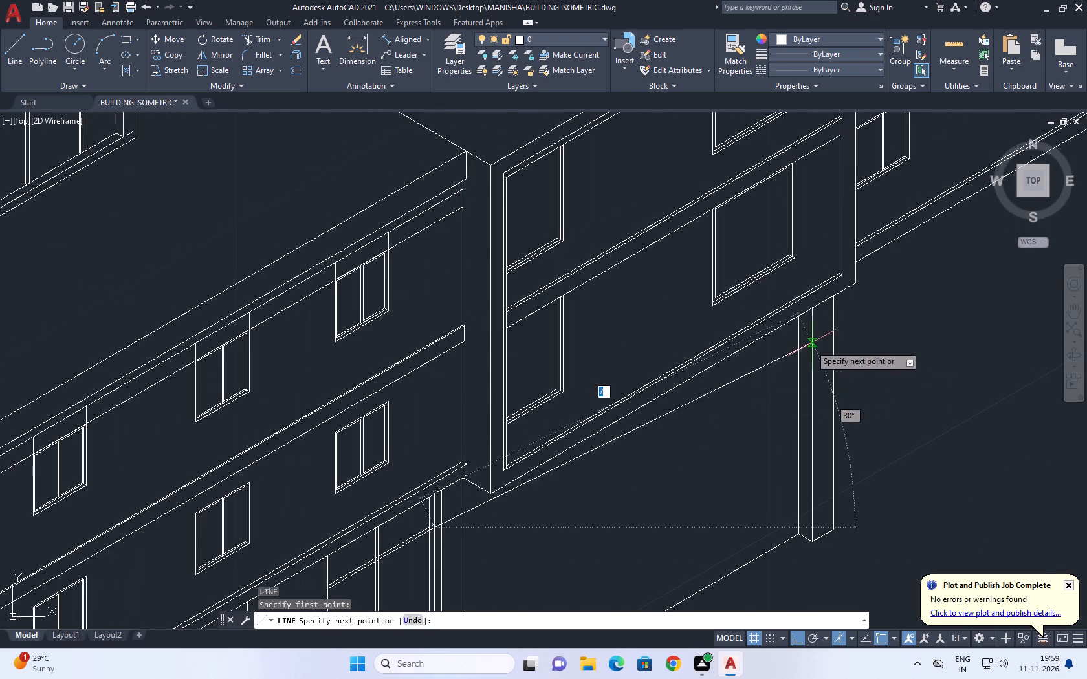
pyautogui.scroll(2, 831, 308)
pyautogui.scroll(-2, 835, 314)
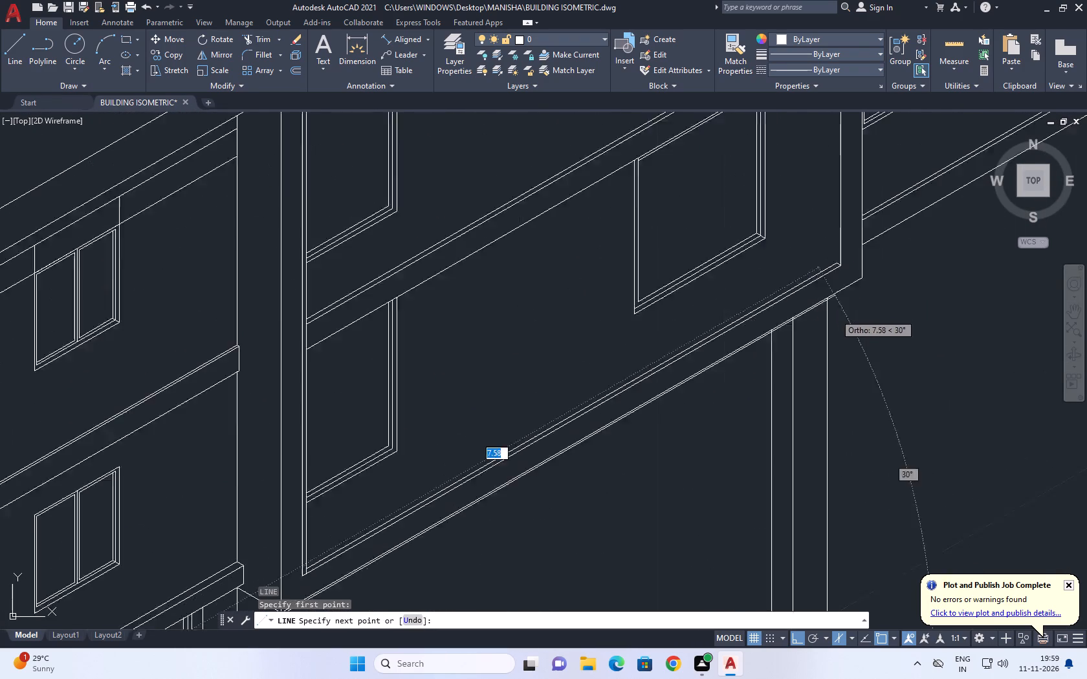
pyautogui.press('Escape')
# Draw a line at 210°, about 6.5 long, from the post's inner edge below the projecting block to past the front wing's end edge.
pyautogui.moveTo(723, 419); pyautogui.dragTo(853, 240, button='middle')
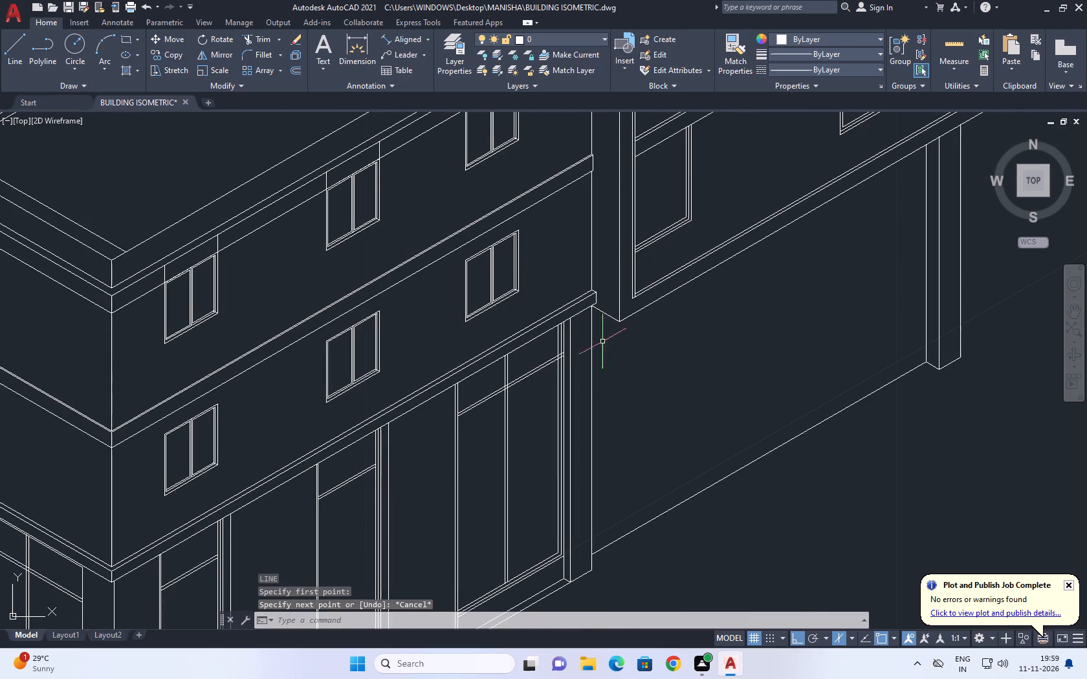
pyautogui.moveTo(606, 319); pyautogui.dragTo(620, 353, button='middle')
pyautogui.scroll(-2, 621, 357)
pyautogui.moveTo(452, 480); pyautogui.dragTo(558, 443, button='middle')
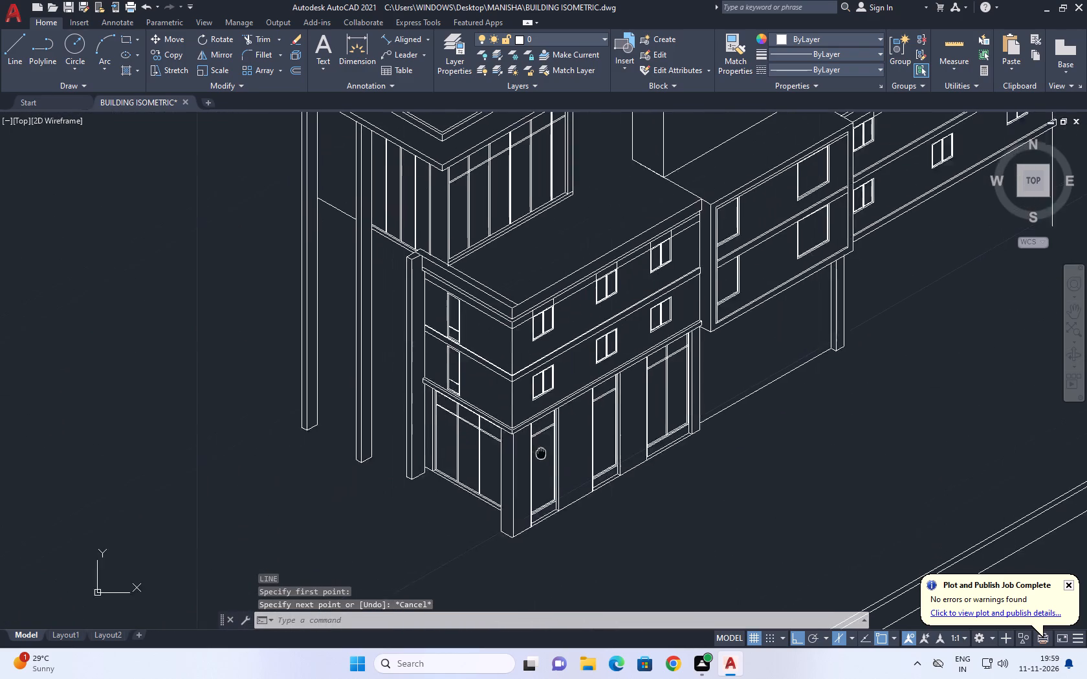
pyautogui.moveTo(558, 443); pyautogui.dragTo(564, 440, button='middle')
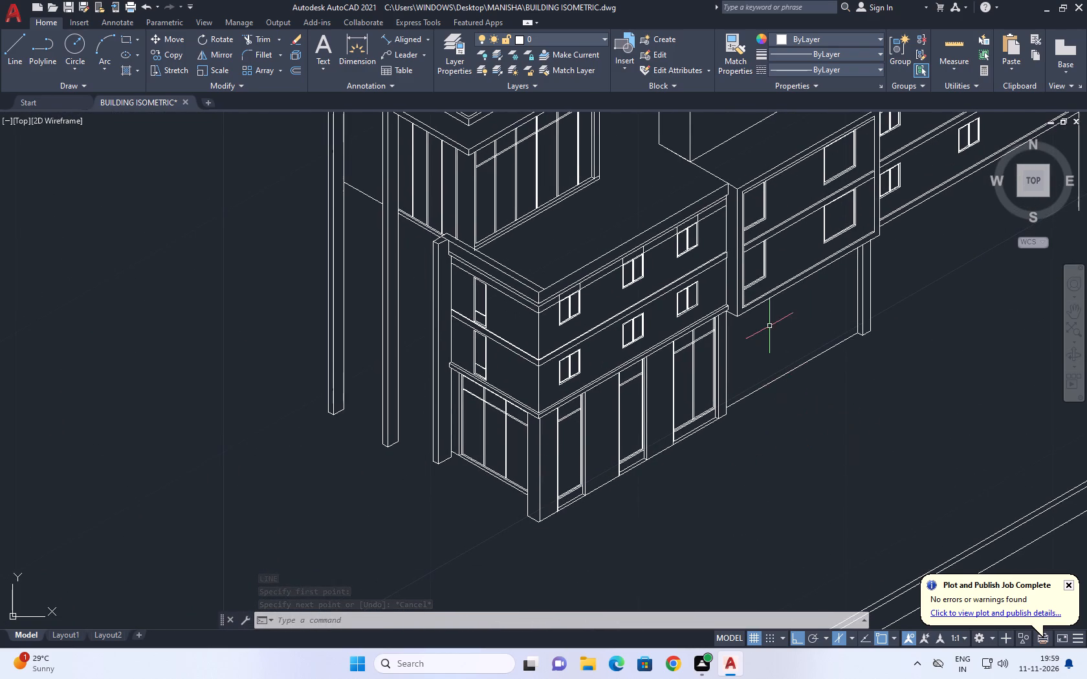
pyautogui.scroll(1, 769, 326)
pyautogui.moveTo(793, 325); pyautogui.dragTo(762, 353, button='middle')
pyautogui.press('l')
pyautogui.press('space')
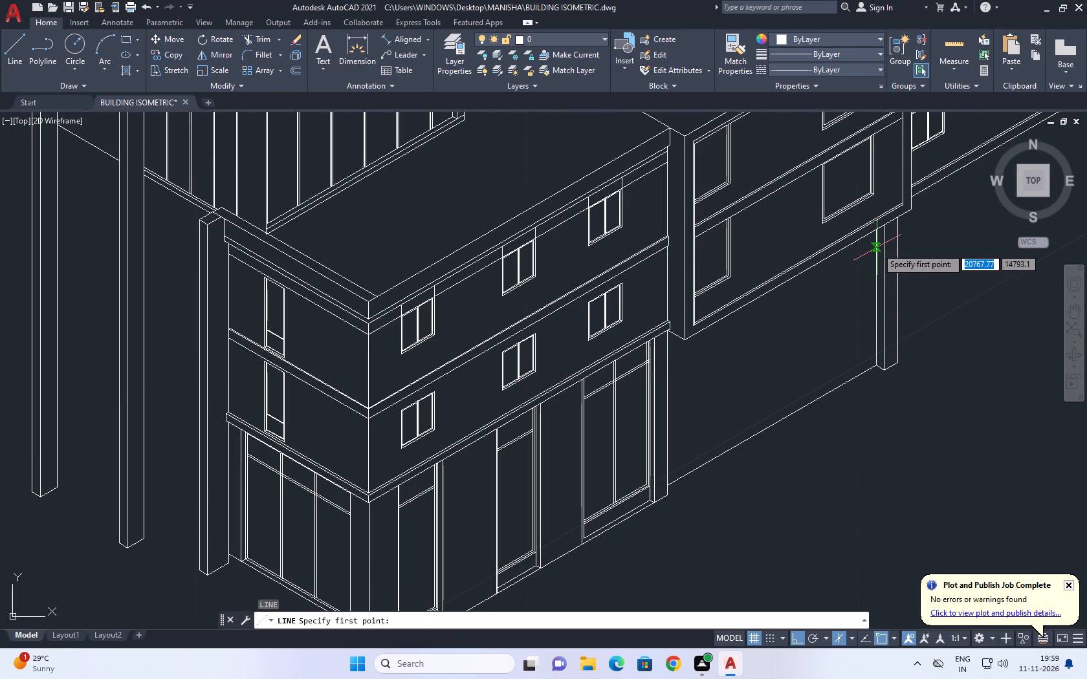
pyautogui.click(878, 247)
pyautogui.scroll(3, 672, 378)
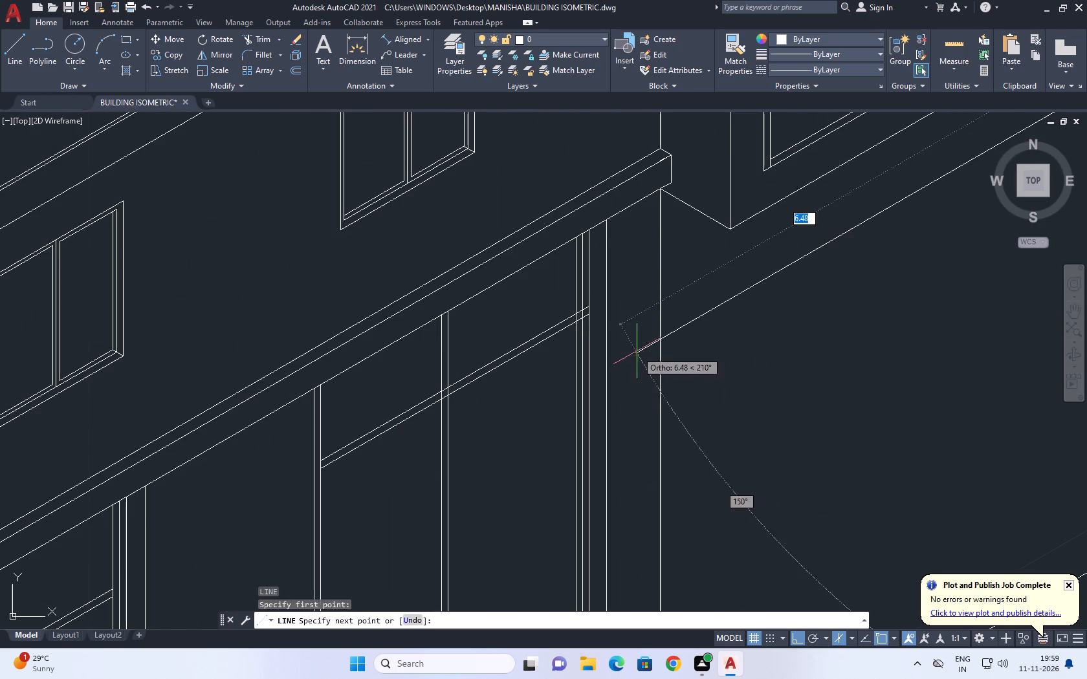
pyautogui.click(636, 350)
pyautogui.press('space')
# Trim the new upper line's overhang at the front wing's end edge.
pyautogui.scroll(-1, 626, 345)
pyautogui.moveTo(669, 369); pyautogui.dragTo(611, 379, button='middle')
pyautogui.write('TR')
pyautogui.press('space')
pyautogui.click(586, 352)
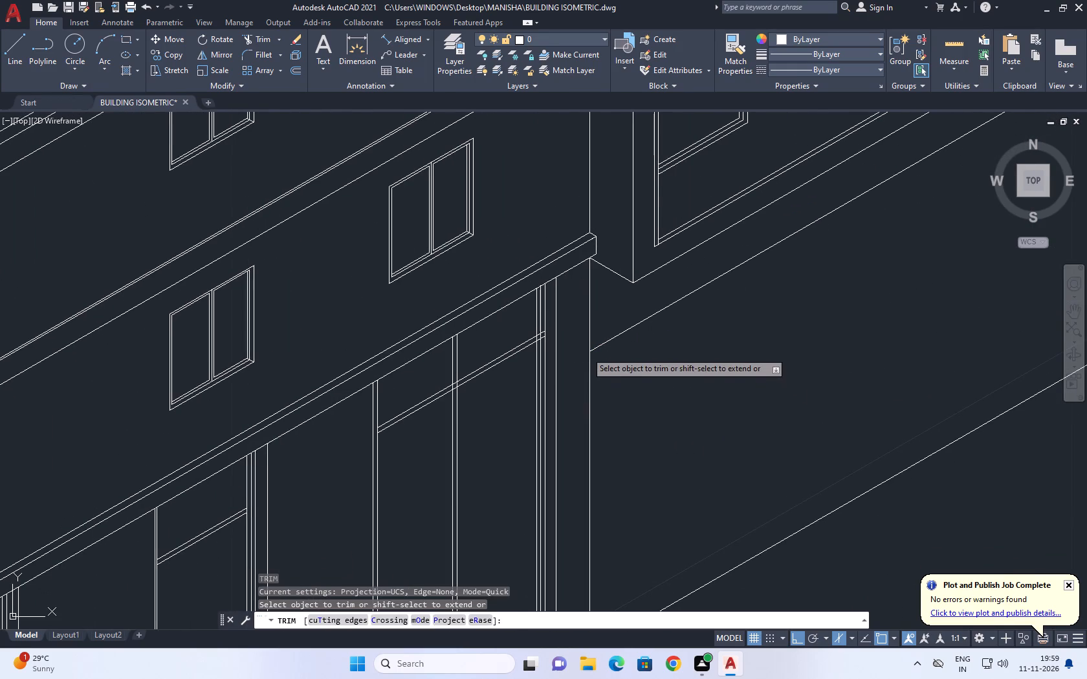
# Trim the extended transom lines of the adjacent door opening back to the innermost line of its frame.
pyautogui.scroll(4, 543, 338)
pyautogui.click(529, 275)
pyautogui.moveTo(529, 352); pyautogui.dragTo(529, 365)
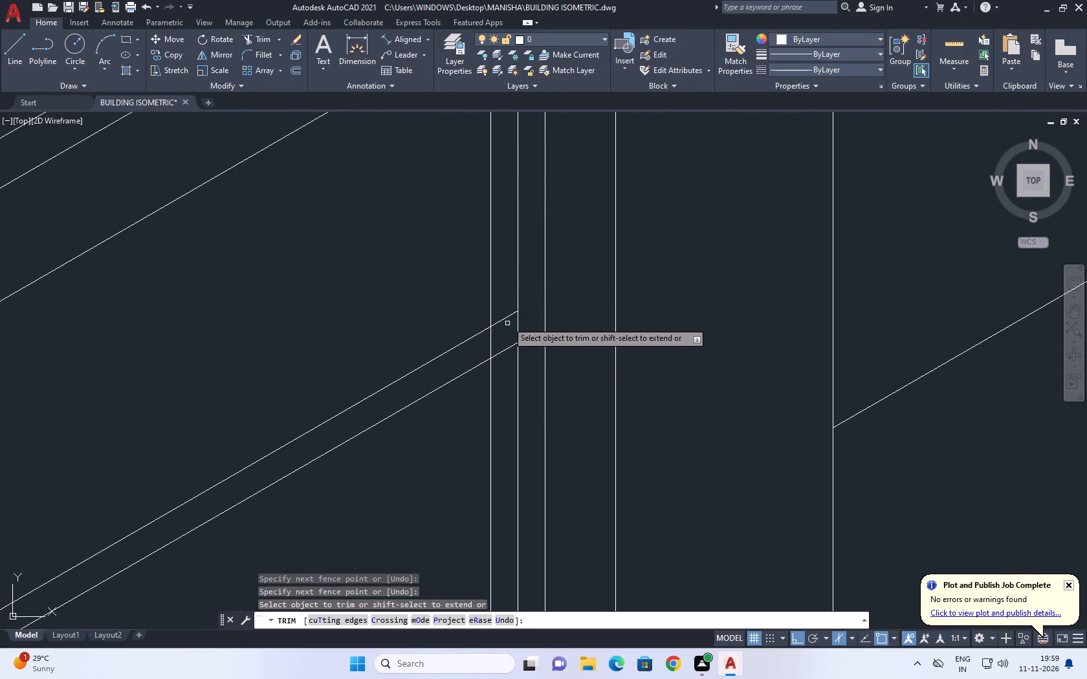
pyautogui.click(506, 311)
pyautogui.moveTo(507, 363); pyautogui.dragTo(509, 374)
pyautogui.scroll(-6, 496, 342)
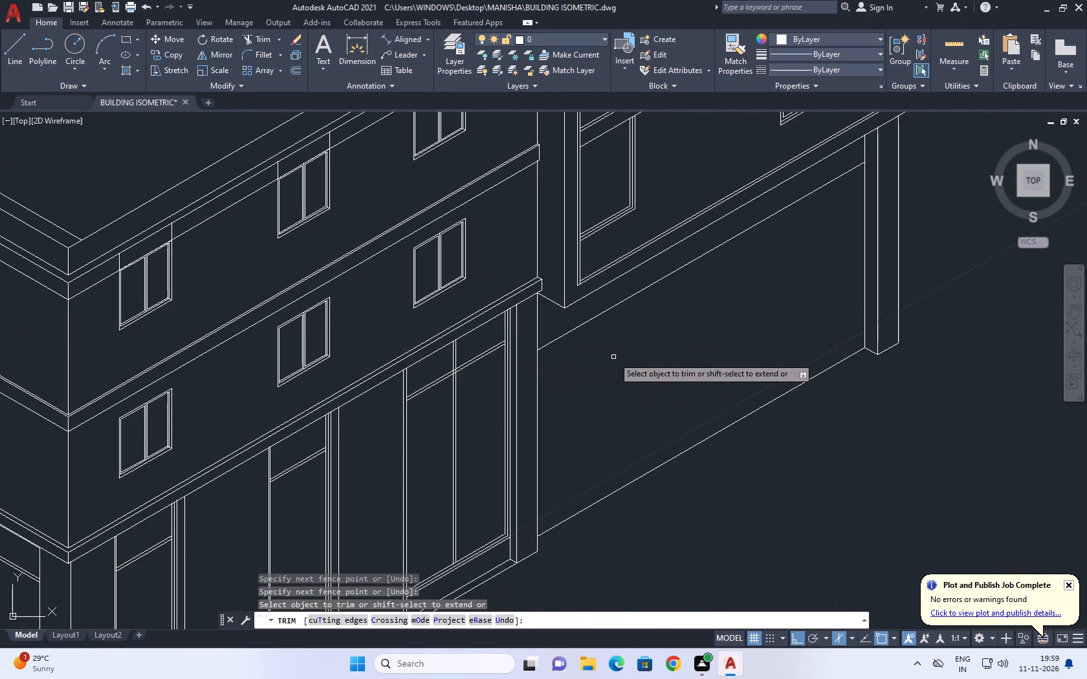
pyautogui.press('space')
# Copy the sloping upper line of the recessed wall under the projecting block 0.05 straight down.
pyautogui.click(662, 278)
pyautogui.moveTo(644, 329); pyautogui.dragTo(663, 388, button='middle')
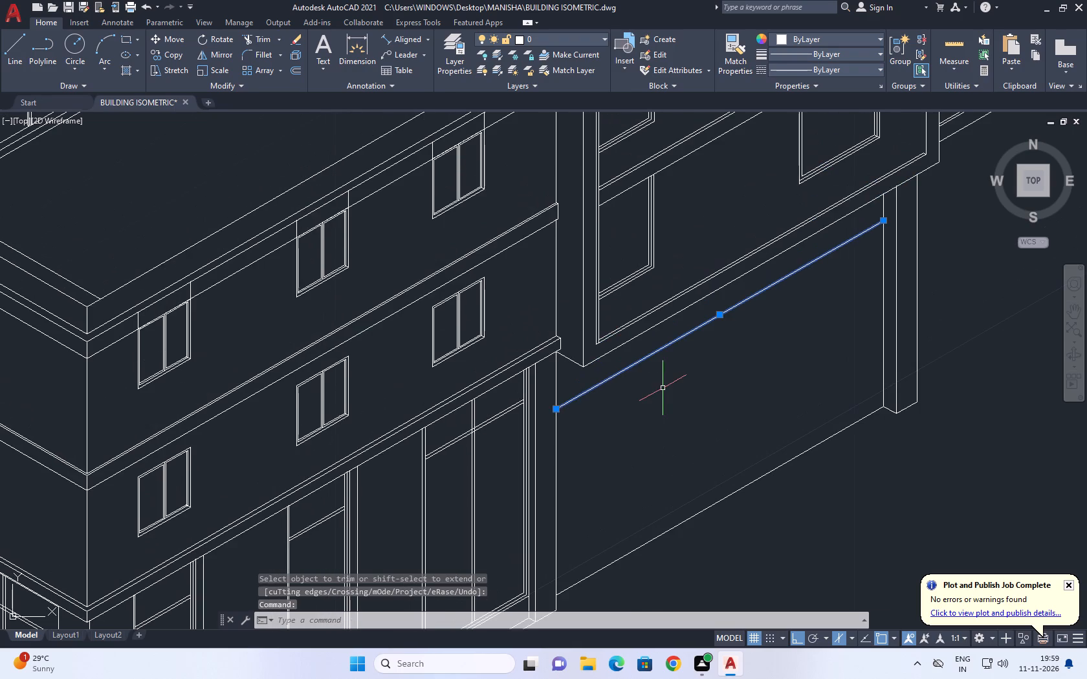
pyautogui.press('c')
pyautogui.press('o')
pyautogui.press('space')
pyautogui.moveTo(672, 422); pyautogui.dragTo(683, 398, button='middle')
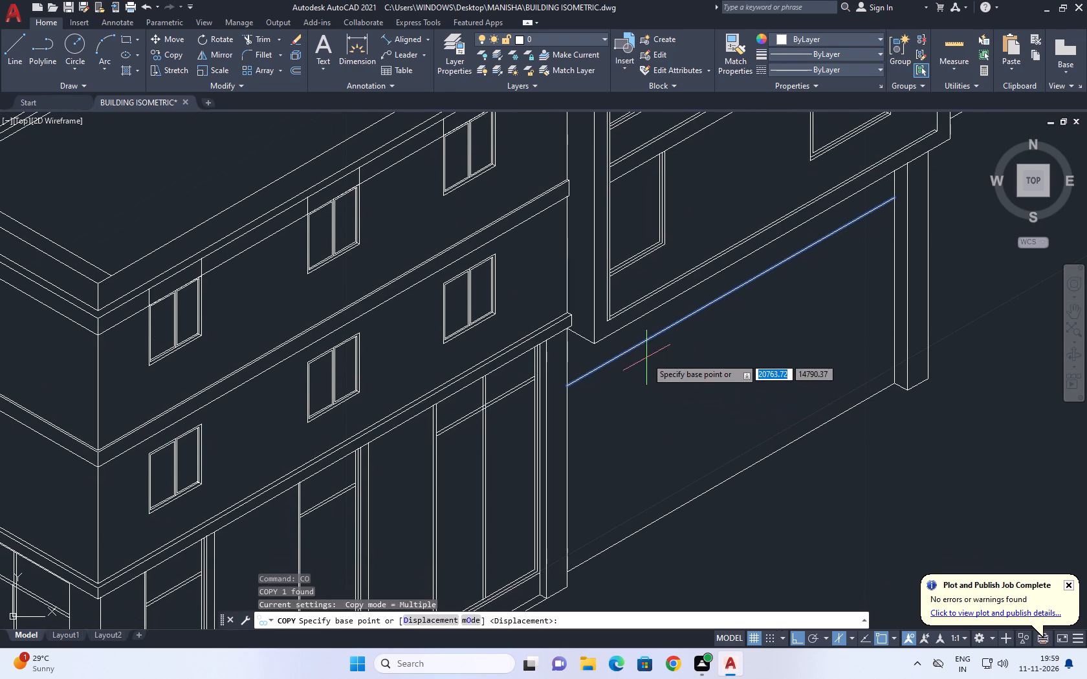
pyautogui.click(642, 352)
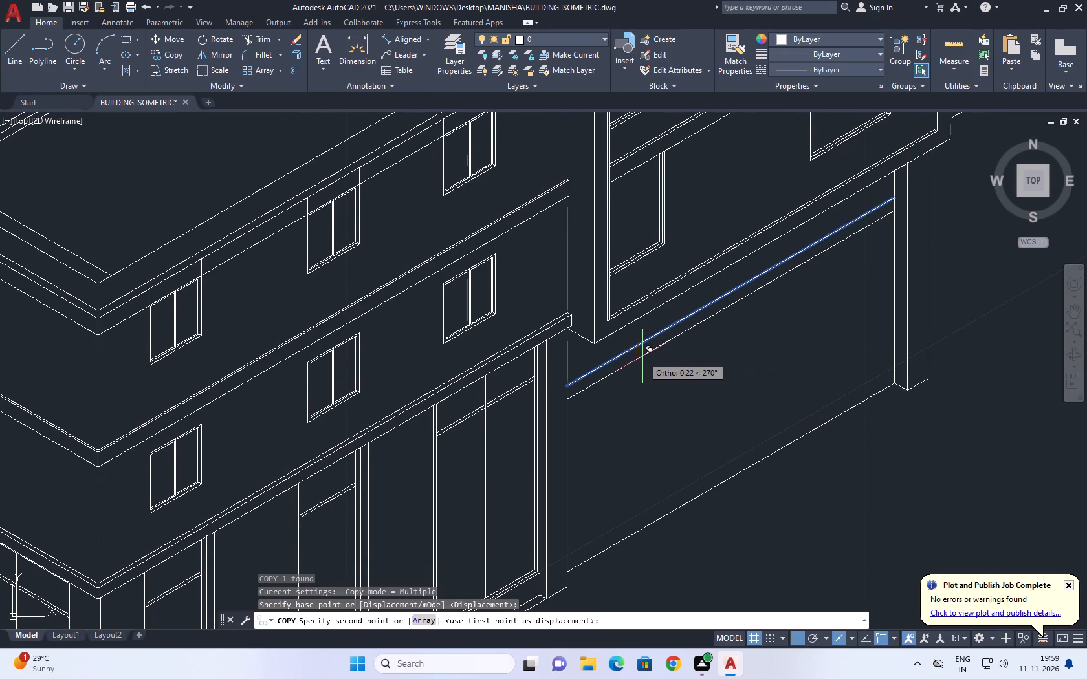
pyautogui.write('0.22')
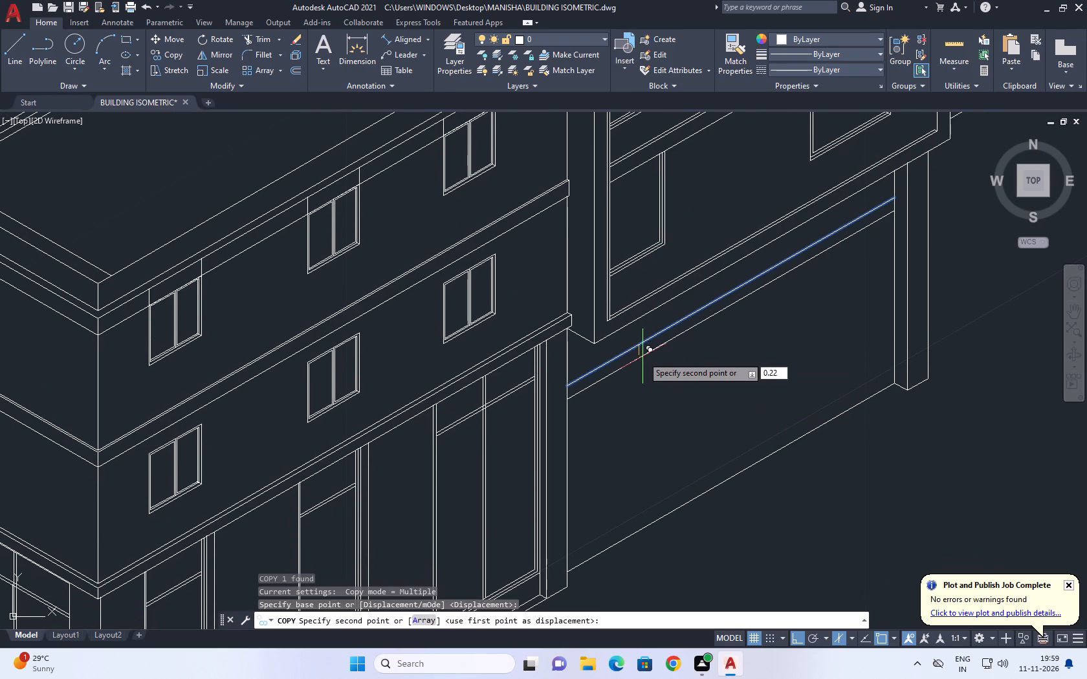
pyautogui.press('Return')
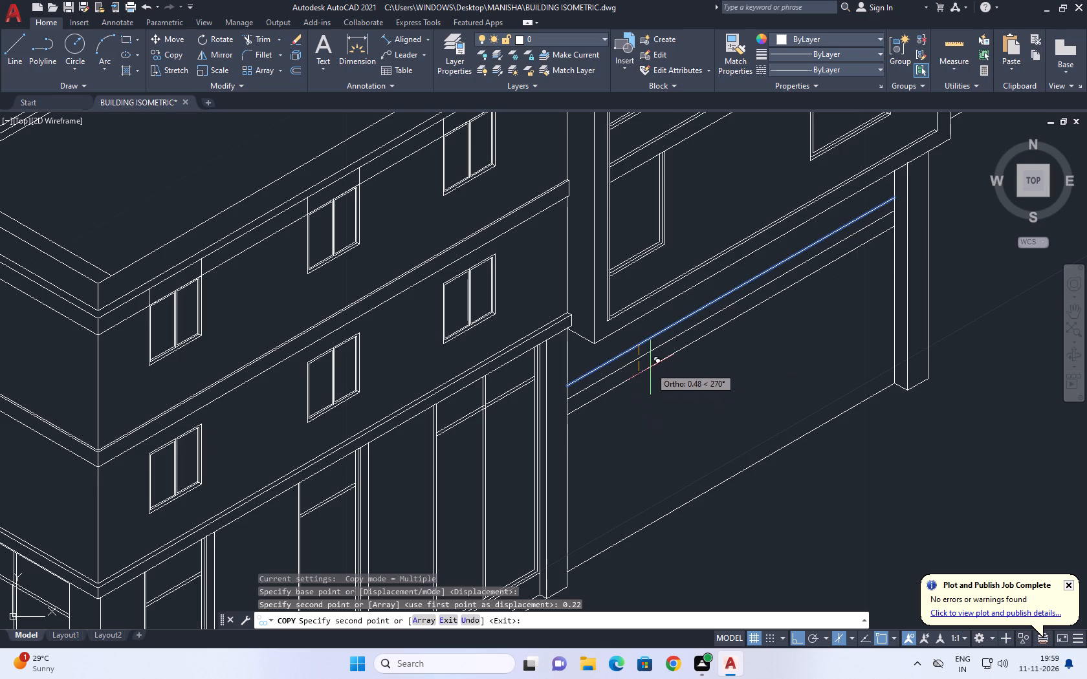
pyautogui.hotkey('ctrl', 'z')
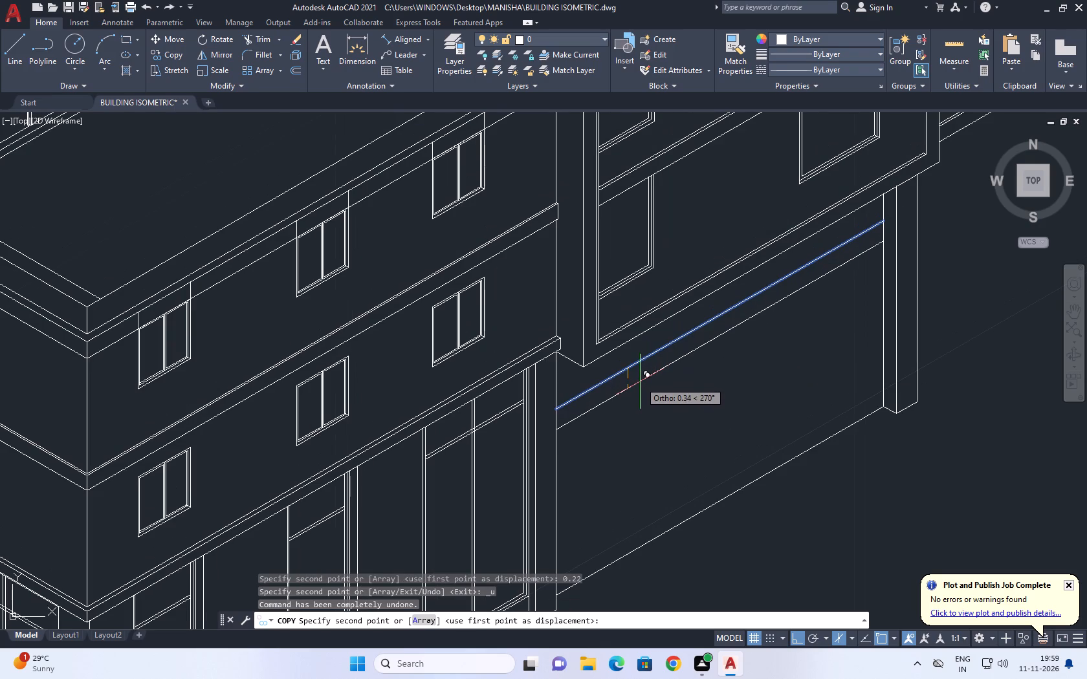
pyautogui.write('00')
pyautogui.press('BackSpace')
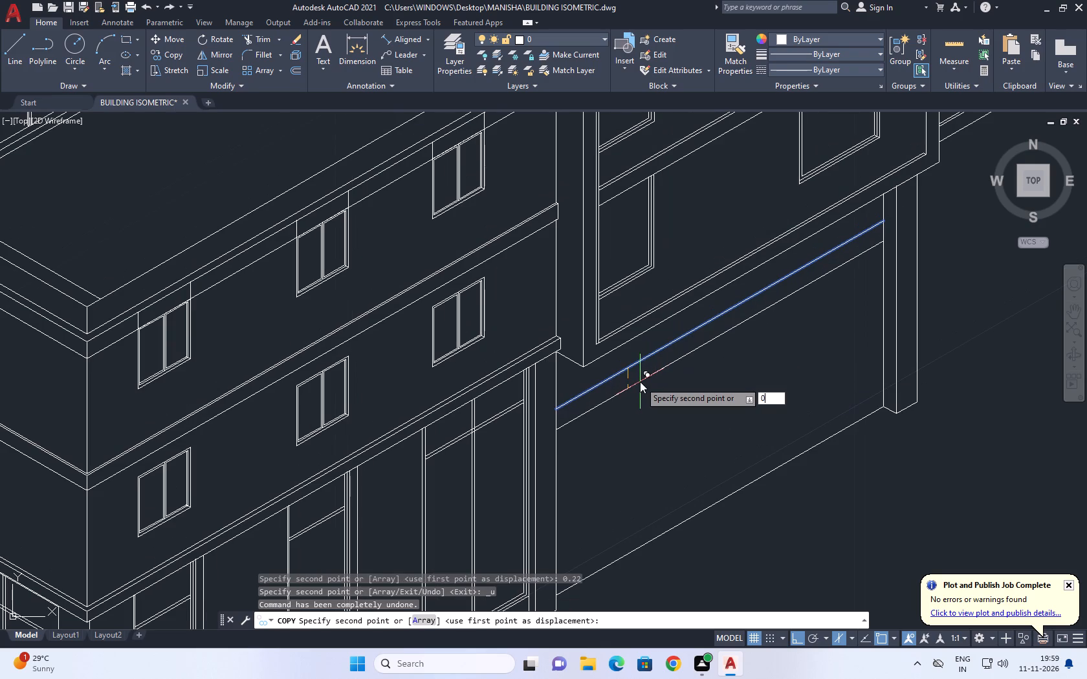
pyautogui.write('.05')
pyautogui.press('Return')
pyautogui.press('Escape')
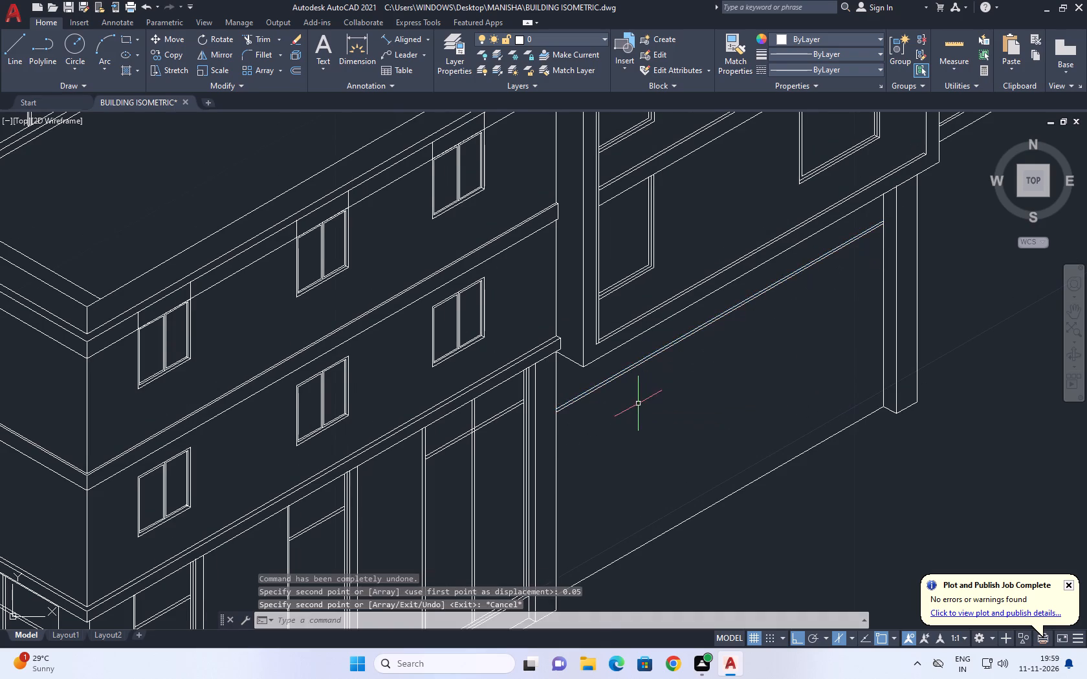
# Divide the recessed wall's base line between the front wing and the post into 6 segments.
pyautogui.moveTo(635, 396); pyautogui.dragTo(665, 438, button='middle')
pyautogui.moveTo(757, 471); pyautogui.dragTo(745, 346, button='middle')
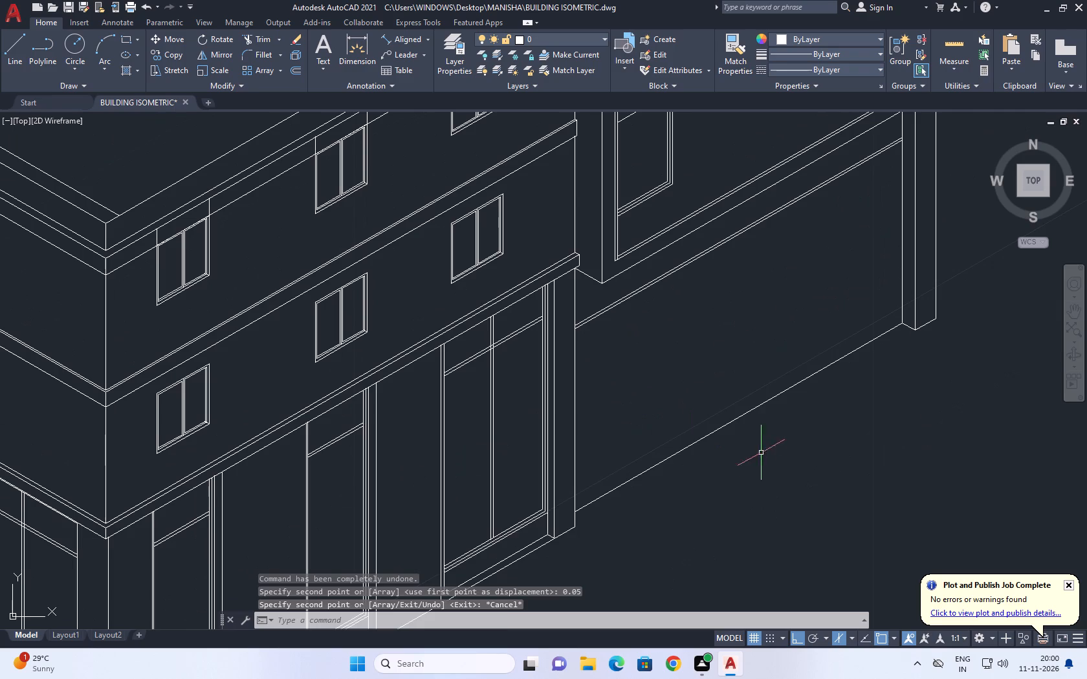
pyautogui.moveTo(760, 481); pyautogui.dragTo(755, 470)
pyautogui.click(715, 392)
pyautogui.moveTo(726, 436); pyautogui.dragTo(720, 452, button='middle')
pyautogui.press('d')
pyautogui.write('IV')
pyautogui.press('space')
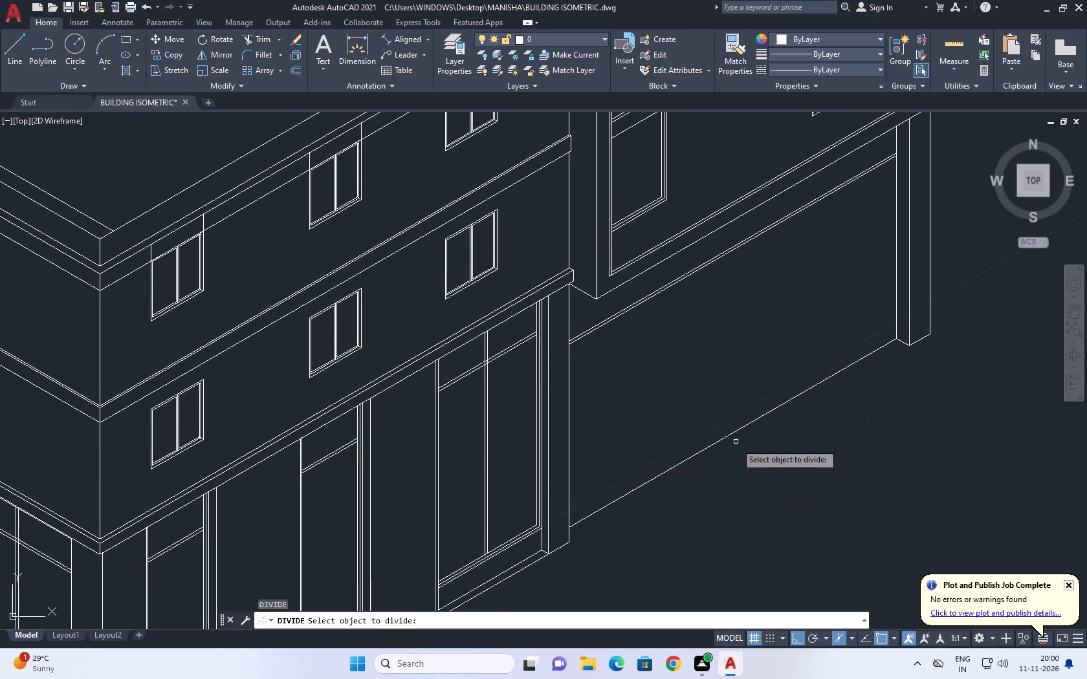
pyautogui.click(731, 435)
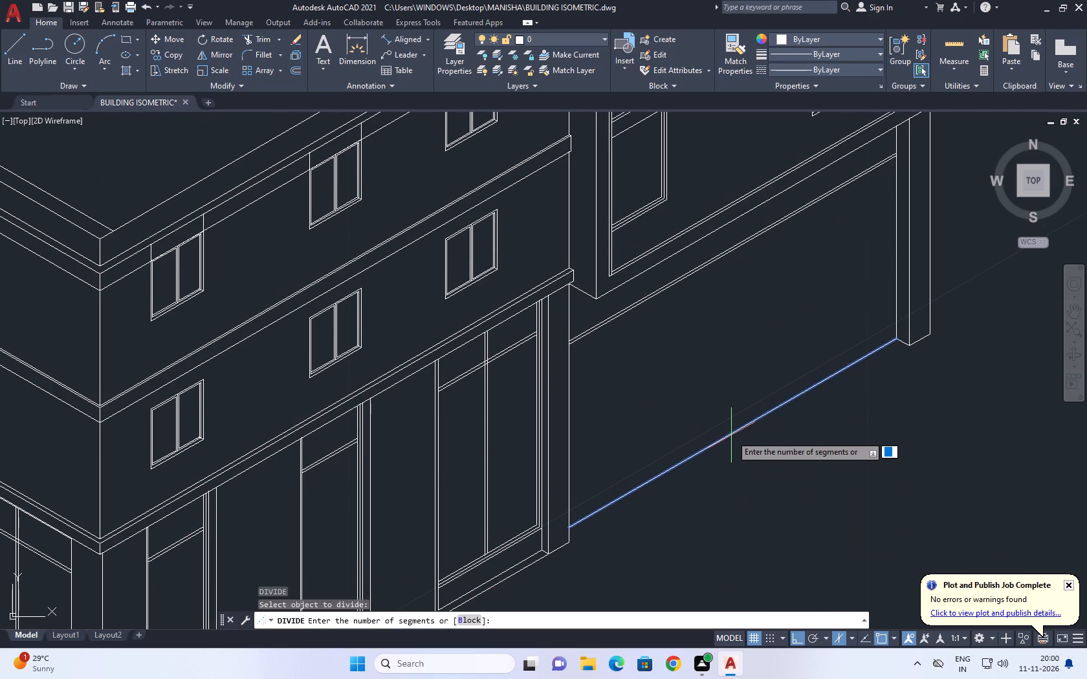
pyautogui.press('6')
pyautogui.press('Return')
# Draw vertical lines from the three division points nearest the front wing up past the recessed wall's upper double line.
pyautogui.press('l')
pyautogui.press('space')
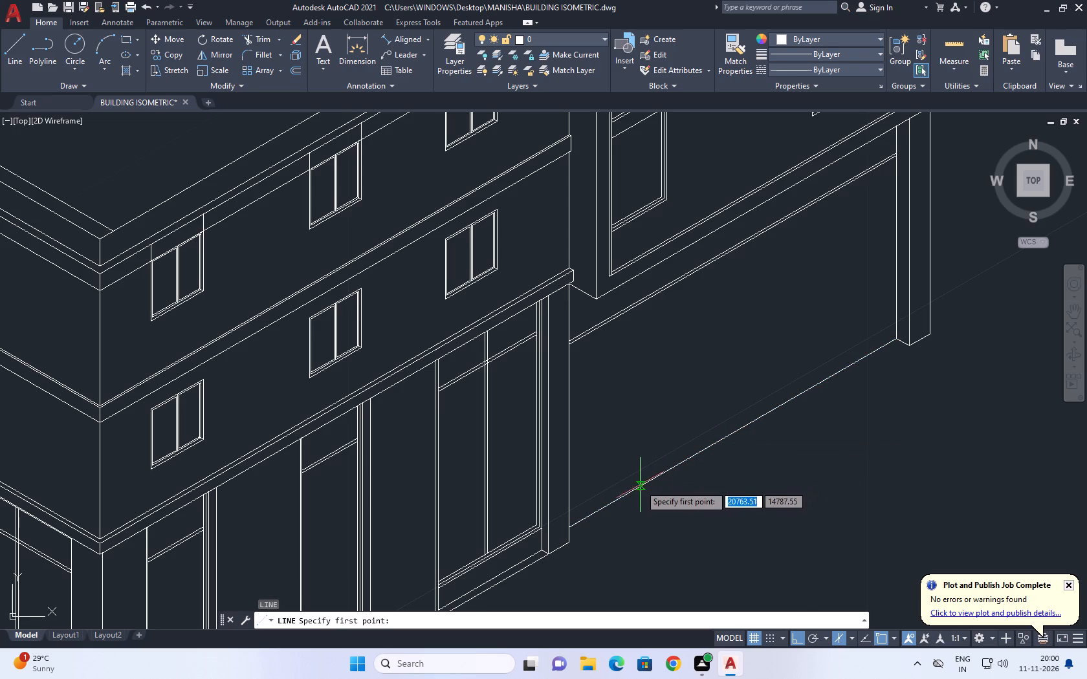
pyautogui.click(624, 497)
pyautogui.scroll(2, 634, 274)
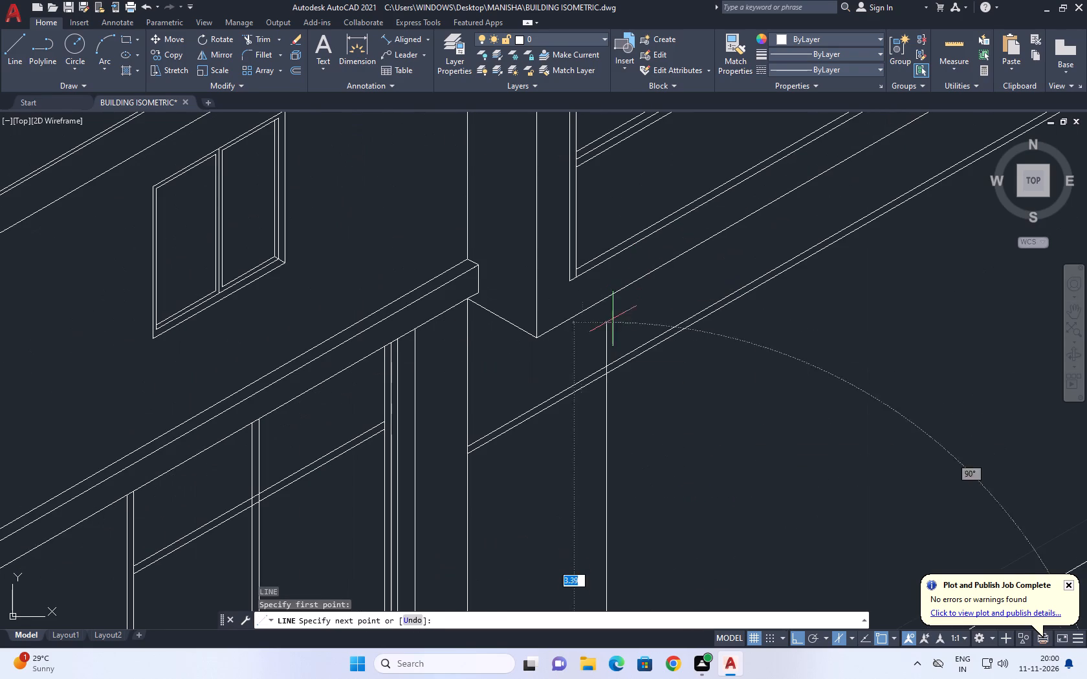
pyautogui.click(609, 348)
pyautogui.press('space')
pyautogui.scroll(-3, 622, 316)
pyautogui.press('space')
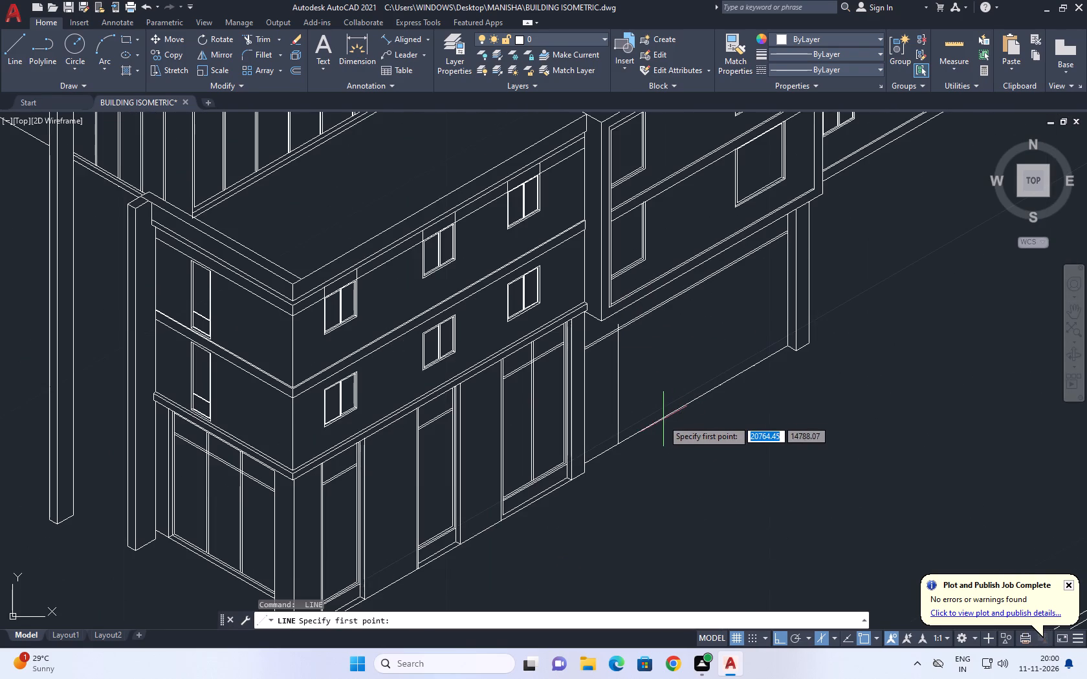
pyautogui.click(653, 423)
pyautogui.scroll(2, 653, 298)
pyautogui.click(652, 308)
pyautogui.press('space')
pyautogui.moveTo(707, 407); pyautogui.dragTo(666, 364, button='middle')
pyautogui.press('space')
pyautogui.click(696, 527)
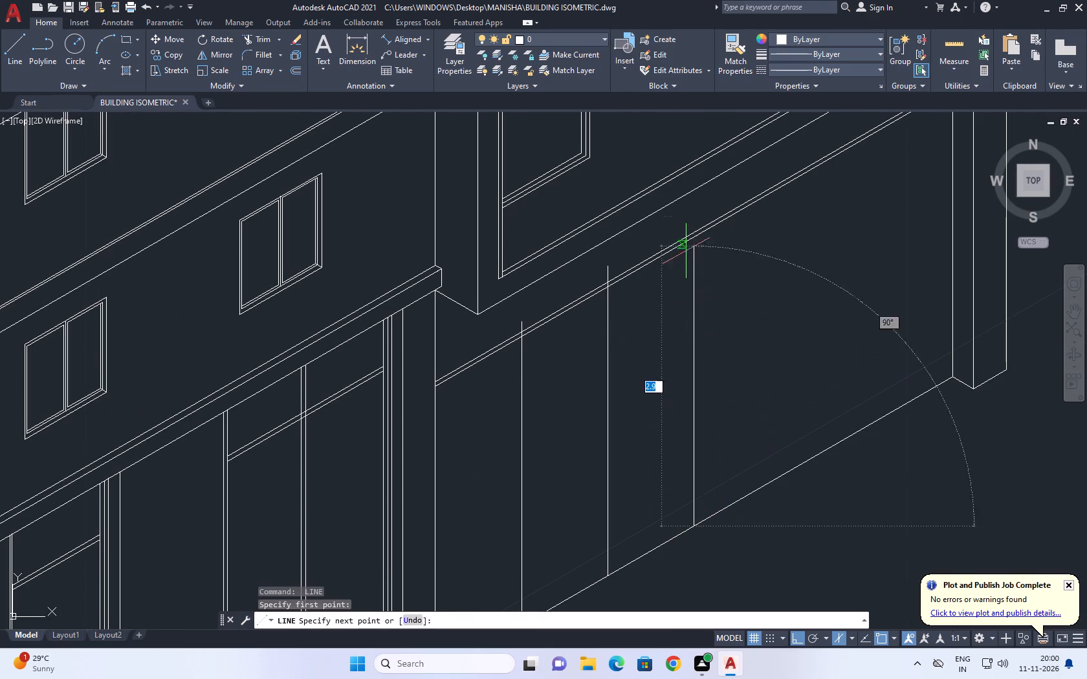
pyautogui.click(688, 209)
pyautogui.press('space')
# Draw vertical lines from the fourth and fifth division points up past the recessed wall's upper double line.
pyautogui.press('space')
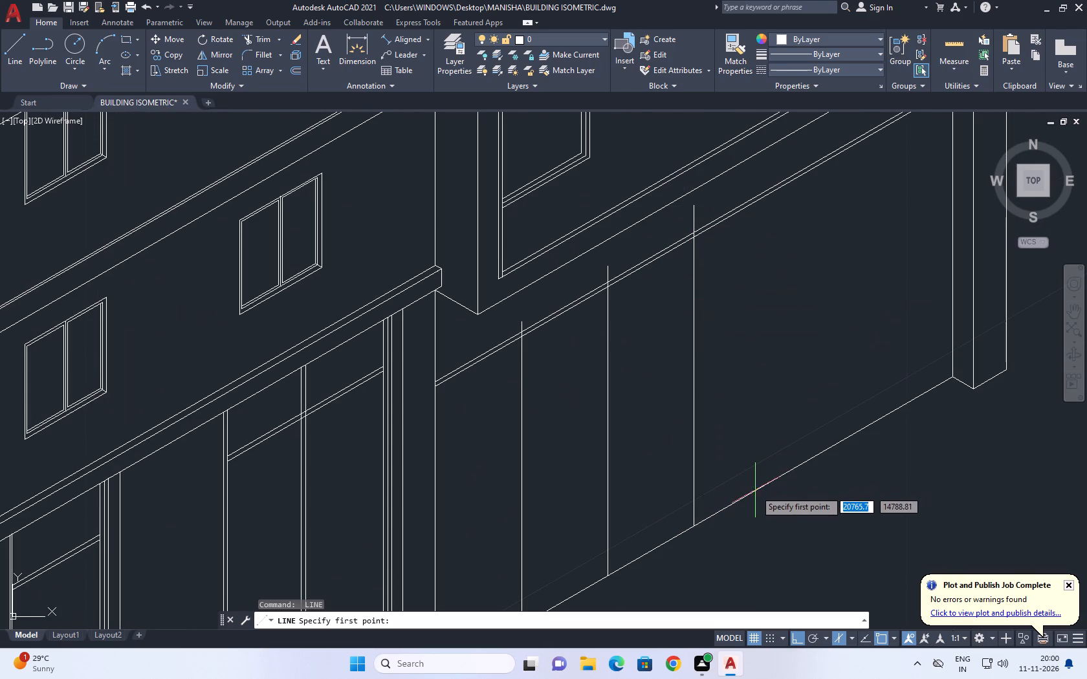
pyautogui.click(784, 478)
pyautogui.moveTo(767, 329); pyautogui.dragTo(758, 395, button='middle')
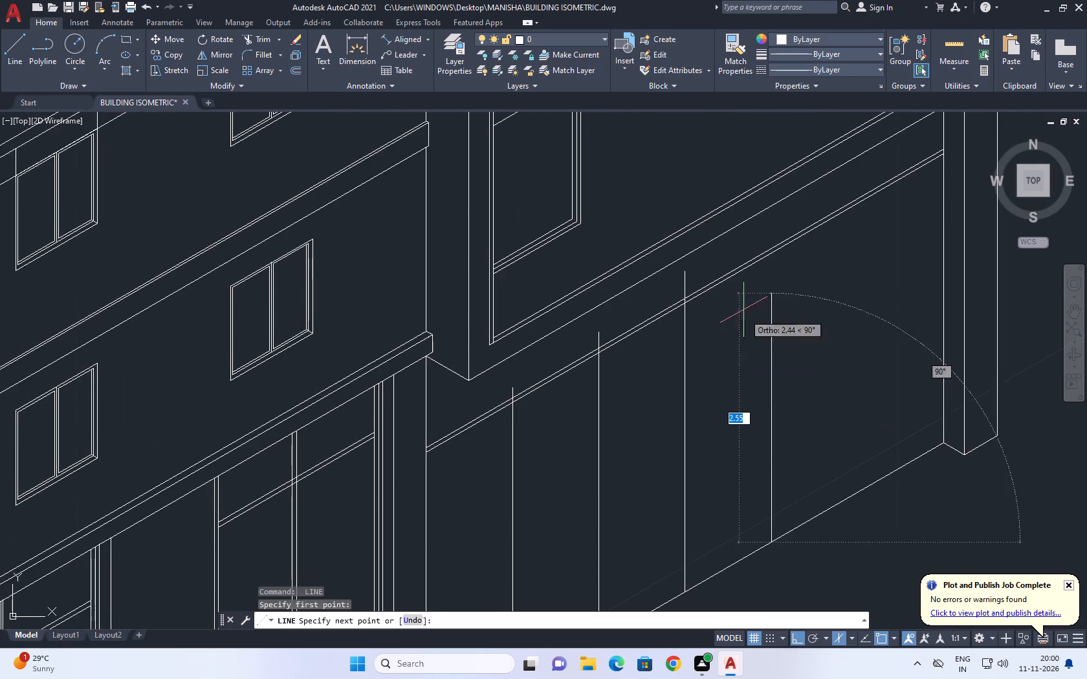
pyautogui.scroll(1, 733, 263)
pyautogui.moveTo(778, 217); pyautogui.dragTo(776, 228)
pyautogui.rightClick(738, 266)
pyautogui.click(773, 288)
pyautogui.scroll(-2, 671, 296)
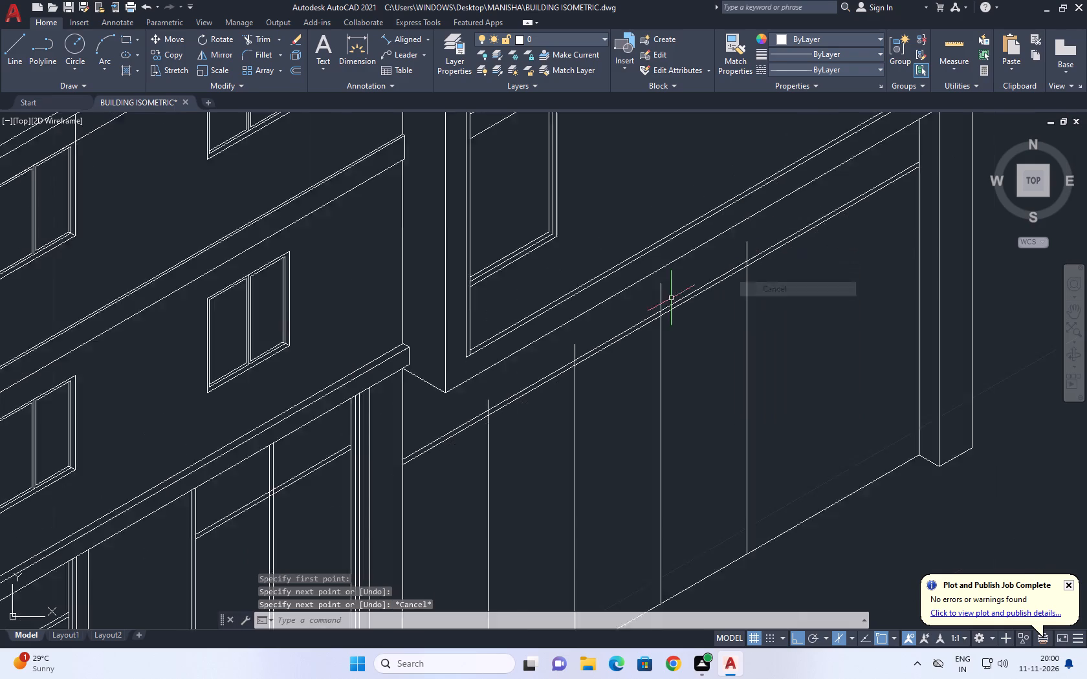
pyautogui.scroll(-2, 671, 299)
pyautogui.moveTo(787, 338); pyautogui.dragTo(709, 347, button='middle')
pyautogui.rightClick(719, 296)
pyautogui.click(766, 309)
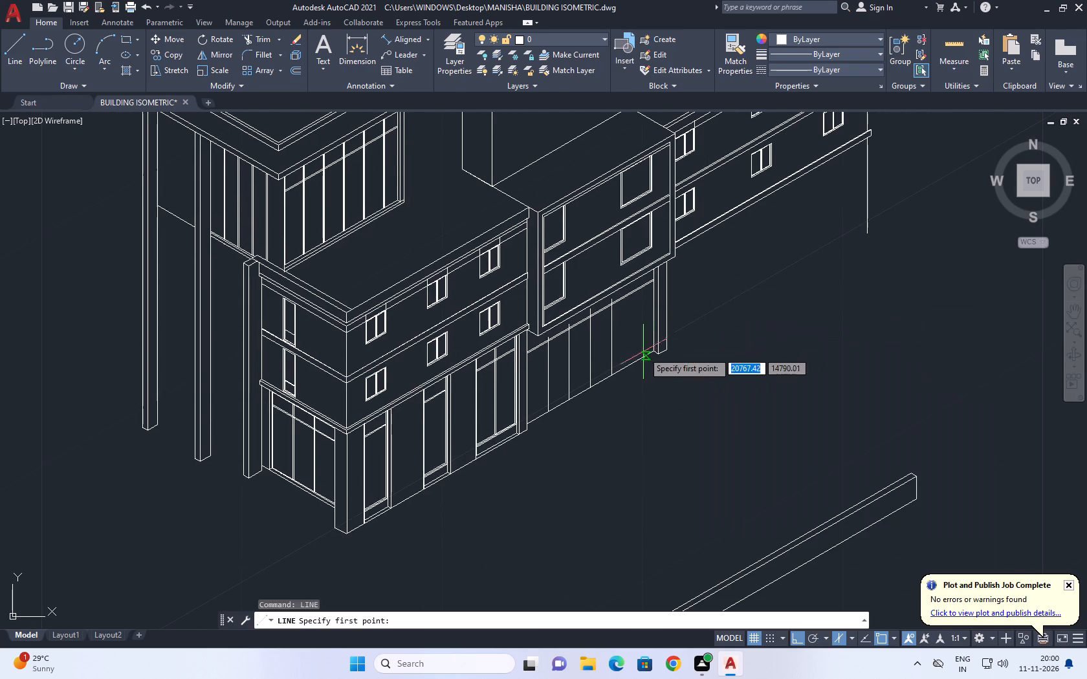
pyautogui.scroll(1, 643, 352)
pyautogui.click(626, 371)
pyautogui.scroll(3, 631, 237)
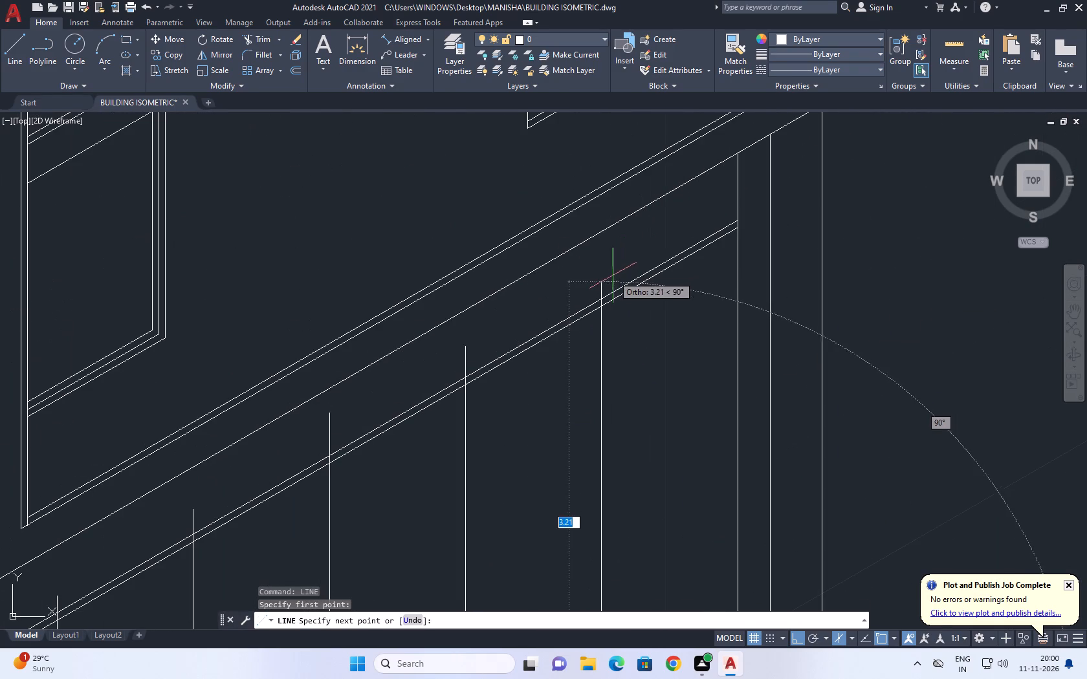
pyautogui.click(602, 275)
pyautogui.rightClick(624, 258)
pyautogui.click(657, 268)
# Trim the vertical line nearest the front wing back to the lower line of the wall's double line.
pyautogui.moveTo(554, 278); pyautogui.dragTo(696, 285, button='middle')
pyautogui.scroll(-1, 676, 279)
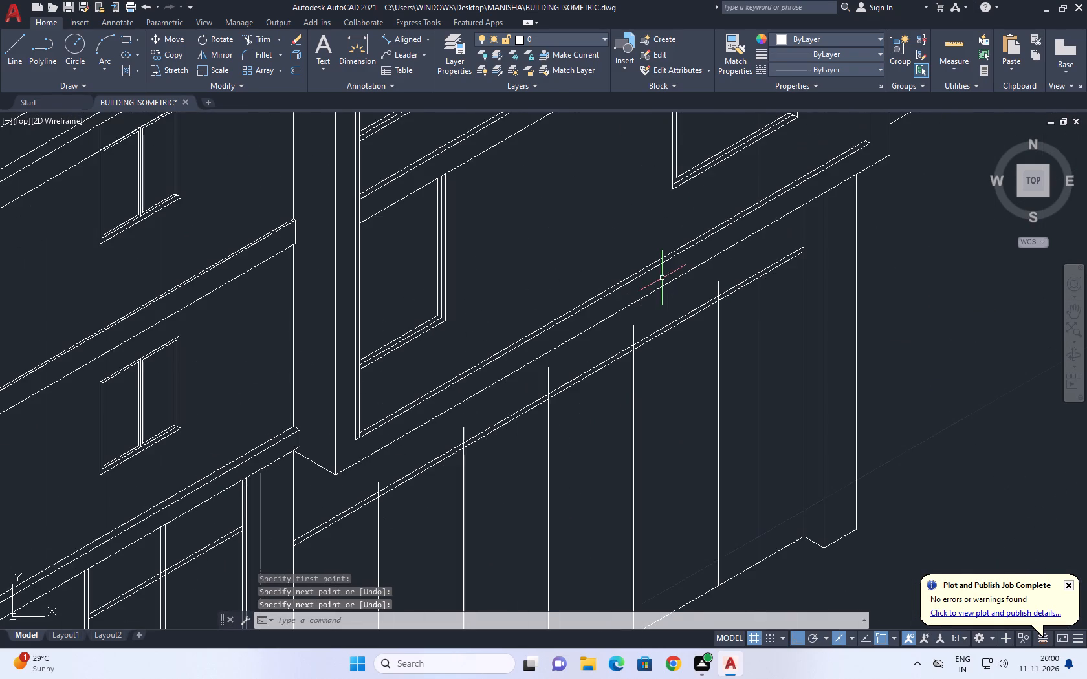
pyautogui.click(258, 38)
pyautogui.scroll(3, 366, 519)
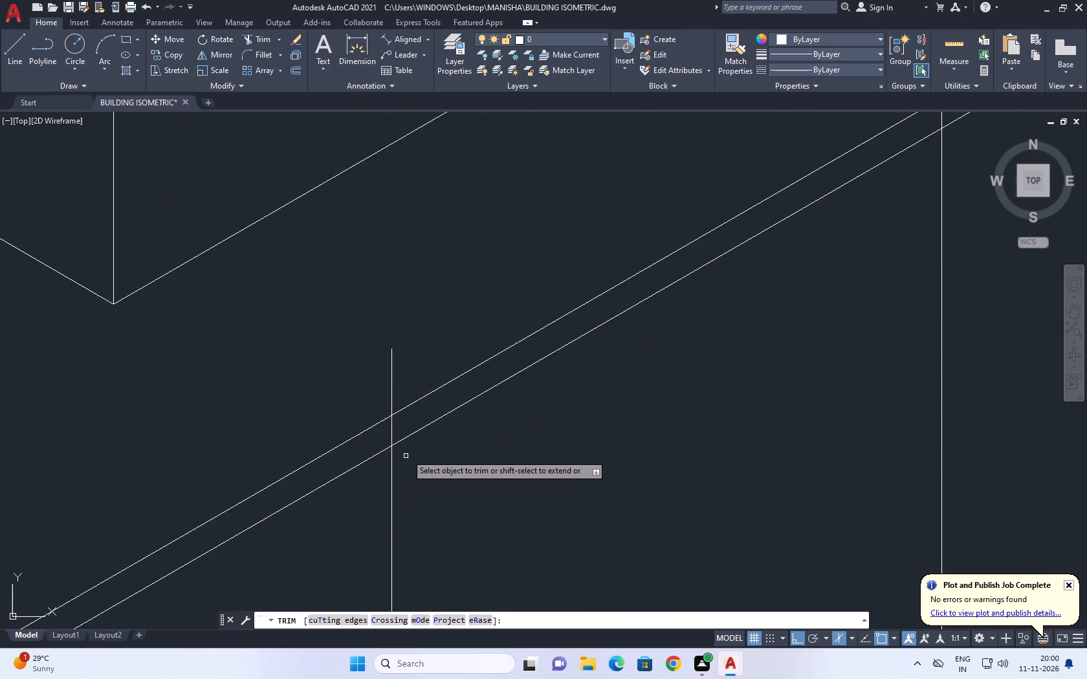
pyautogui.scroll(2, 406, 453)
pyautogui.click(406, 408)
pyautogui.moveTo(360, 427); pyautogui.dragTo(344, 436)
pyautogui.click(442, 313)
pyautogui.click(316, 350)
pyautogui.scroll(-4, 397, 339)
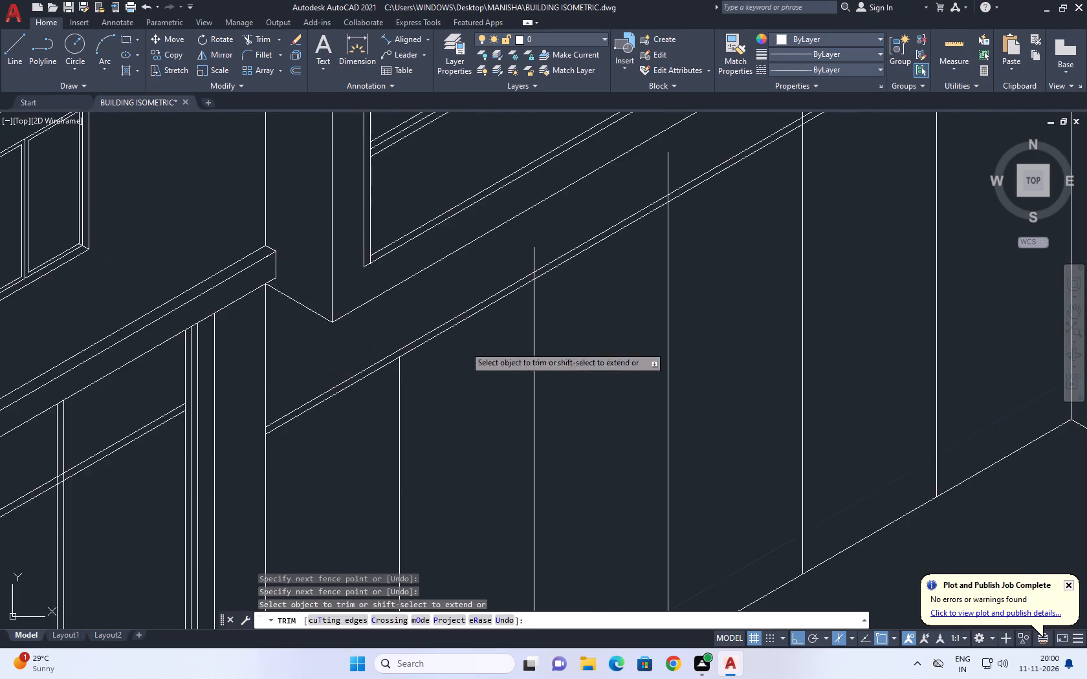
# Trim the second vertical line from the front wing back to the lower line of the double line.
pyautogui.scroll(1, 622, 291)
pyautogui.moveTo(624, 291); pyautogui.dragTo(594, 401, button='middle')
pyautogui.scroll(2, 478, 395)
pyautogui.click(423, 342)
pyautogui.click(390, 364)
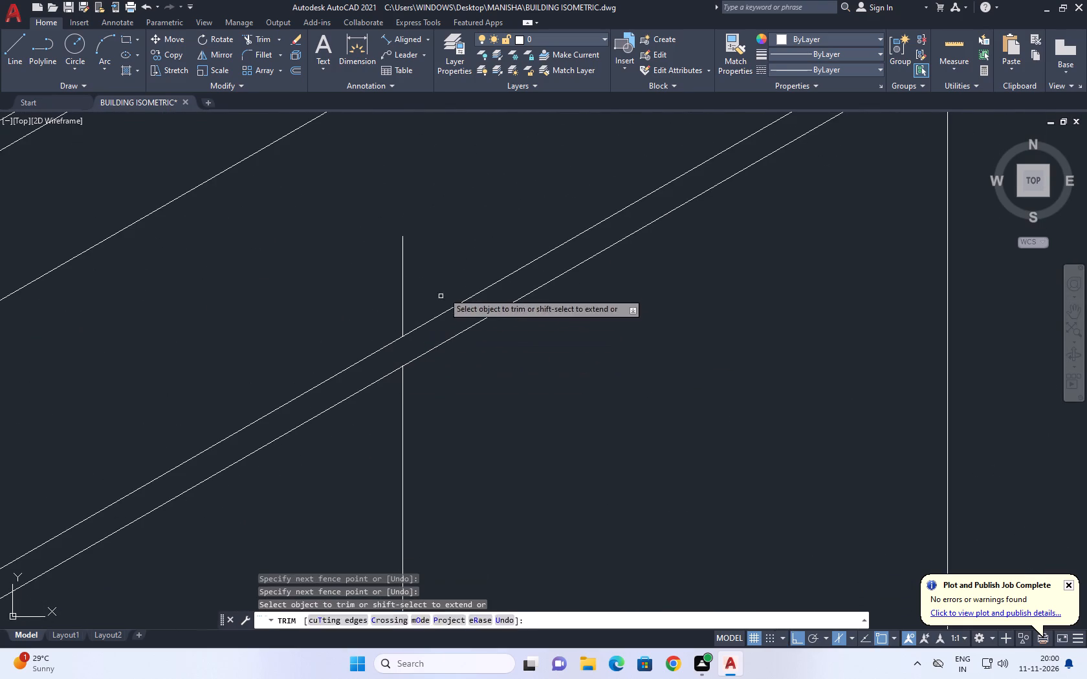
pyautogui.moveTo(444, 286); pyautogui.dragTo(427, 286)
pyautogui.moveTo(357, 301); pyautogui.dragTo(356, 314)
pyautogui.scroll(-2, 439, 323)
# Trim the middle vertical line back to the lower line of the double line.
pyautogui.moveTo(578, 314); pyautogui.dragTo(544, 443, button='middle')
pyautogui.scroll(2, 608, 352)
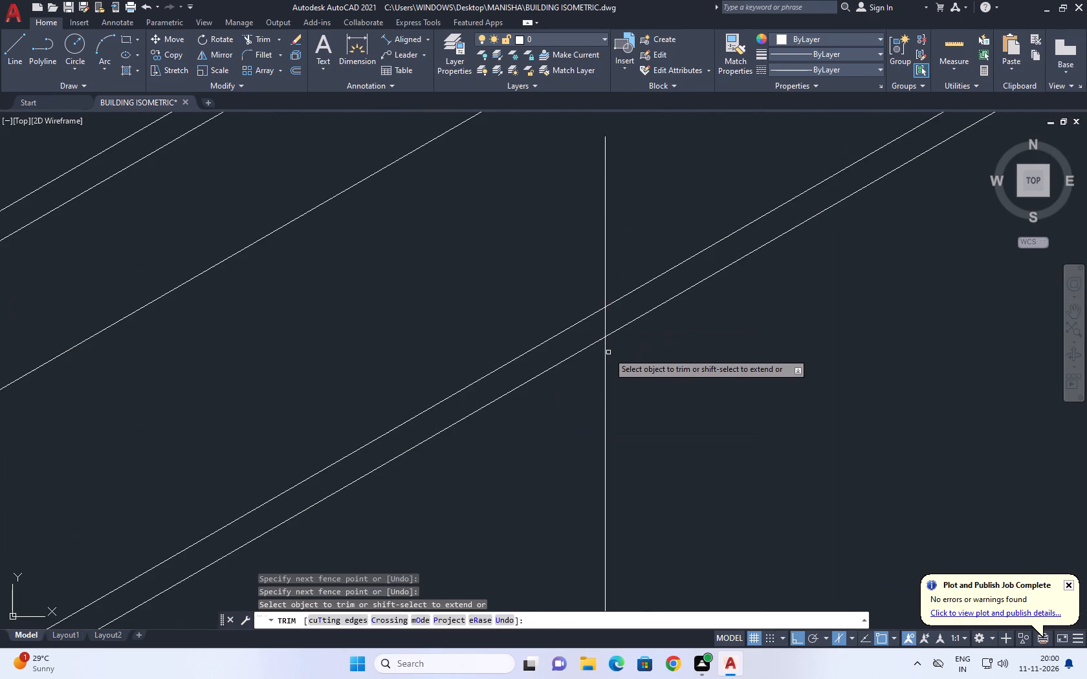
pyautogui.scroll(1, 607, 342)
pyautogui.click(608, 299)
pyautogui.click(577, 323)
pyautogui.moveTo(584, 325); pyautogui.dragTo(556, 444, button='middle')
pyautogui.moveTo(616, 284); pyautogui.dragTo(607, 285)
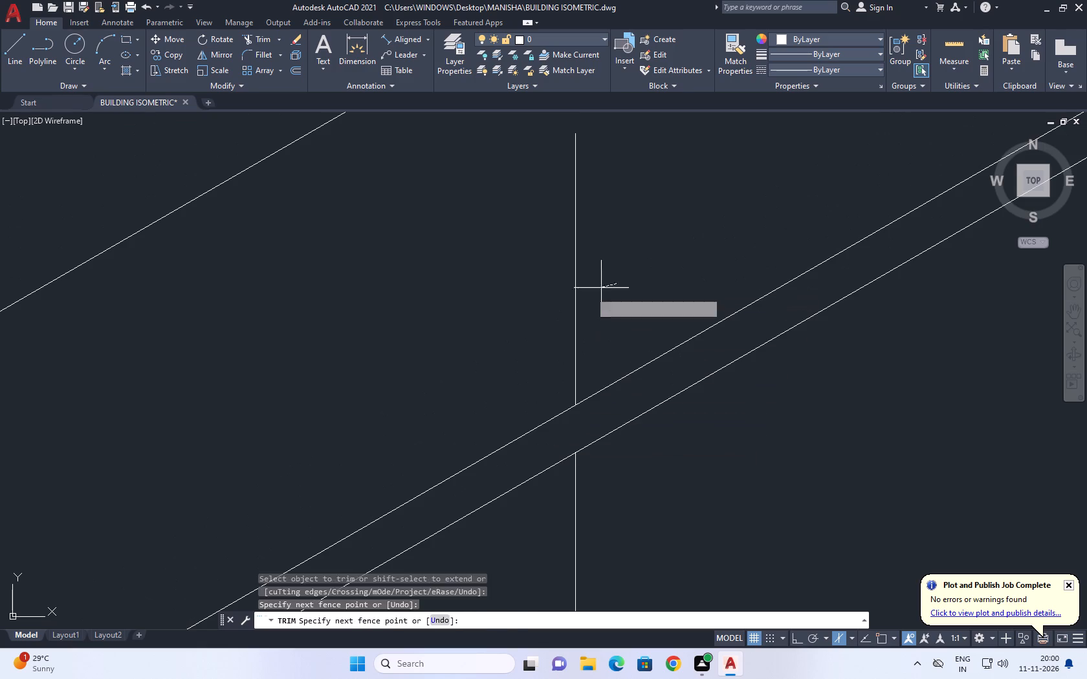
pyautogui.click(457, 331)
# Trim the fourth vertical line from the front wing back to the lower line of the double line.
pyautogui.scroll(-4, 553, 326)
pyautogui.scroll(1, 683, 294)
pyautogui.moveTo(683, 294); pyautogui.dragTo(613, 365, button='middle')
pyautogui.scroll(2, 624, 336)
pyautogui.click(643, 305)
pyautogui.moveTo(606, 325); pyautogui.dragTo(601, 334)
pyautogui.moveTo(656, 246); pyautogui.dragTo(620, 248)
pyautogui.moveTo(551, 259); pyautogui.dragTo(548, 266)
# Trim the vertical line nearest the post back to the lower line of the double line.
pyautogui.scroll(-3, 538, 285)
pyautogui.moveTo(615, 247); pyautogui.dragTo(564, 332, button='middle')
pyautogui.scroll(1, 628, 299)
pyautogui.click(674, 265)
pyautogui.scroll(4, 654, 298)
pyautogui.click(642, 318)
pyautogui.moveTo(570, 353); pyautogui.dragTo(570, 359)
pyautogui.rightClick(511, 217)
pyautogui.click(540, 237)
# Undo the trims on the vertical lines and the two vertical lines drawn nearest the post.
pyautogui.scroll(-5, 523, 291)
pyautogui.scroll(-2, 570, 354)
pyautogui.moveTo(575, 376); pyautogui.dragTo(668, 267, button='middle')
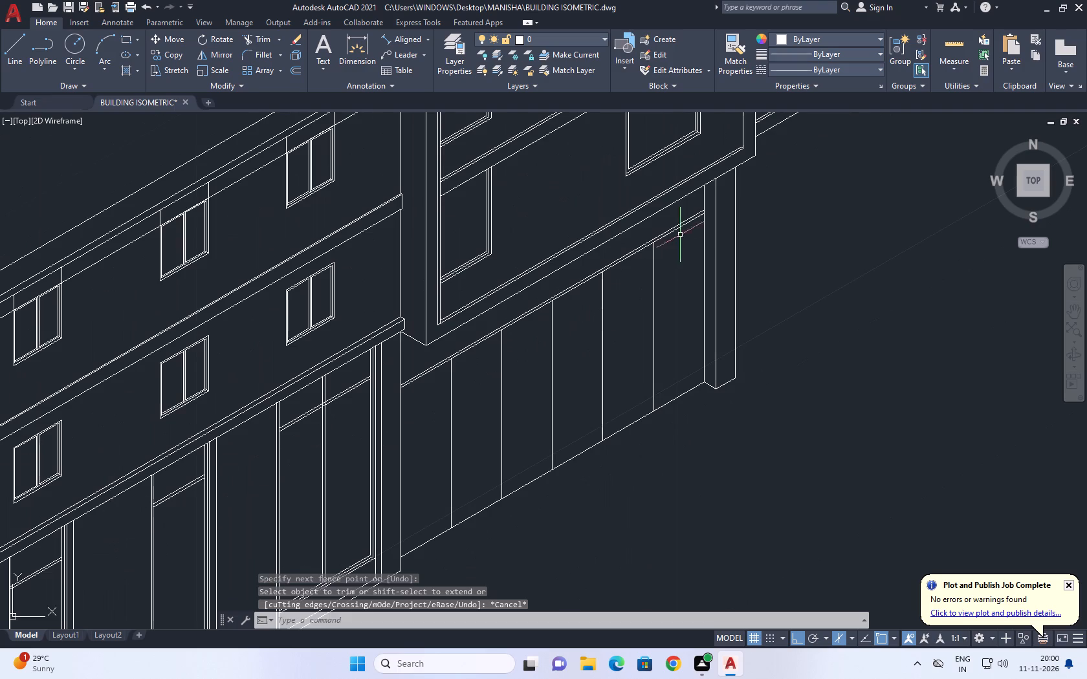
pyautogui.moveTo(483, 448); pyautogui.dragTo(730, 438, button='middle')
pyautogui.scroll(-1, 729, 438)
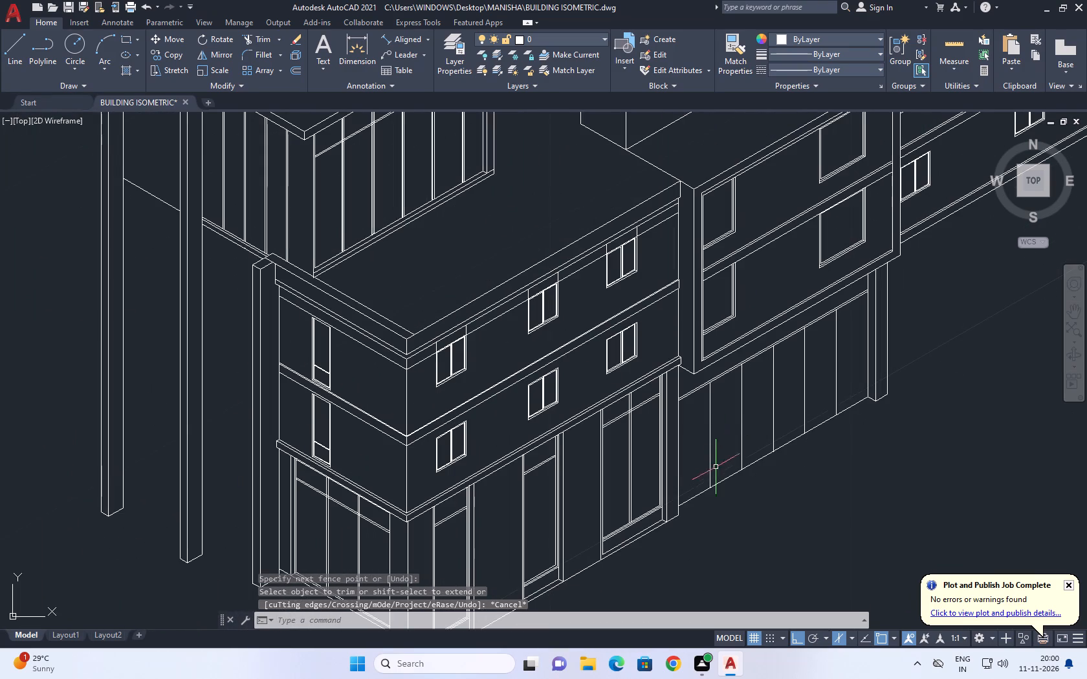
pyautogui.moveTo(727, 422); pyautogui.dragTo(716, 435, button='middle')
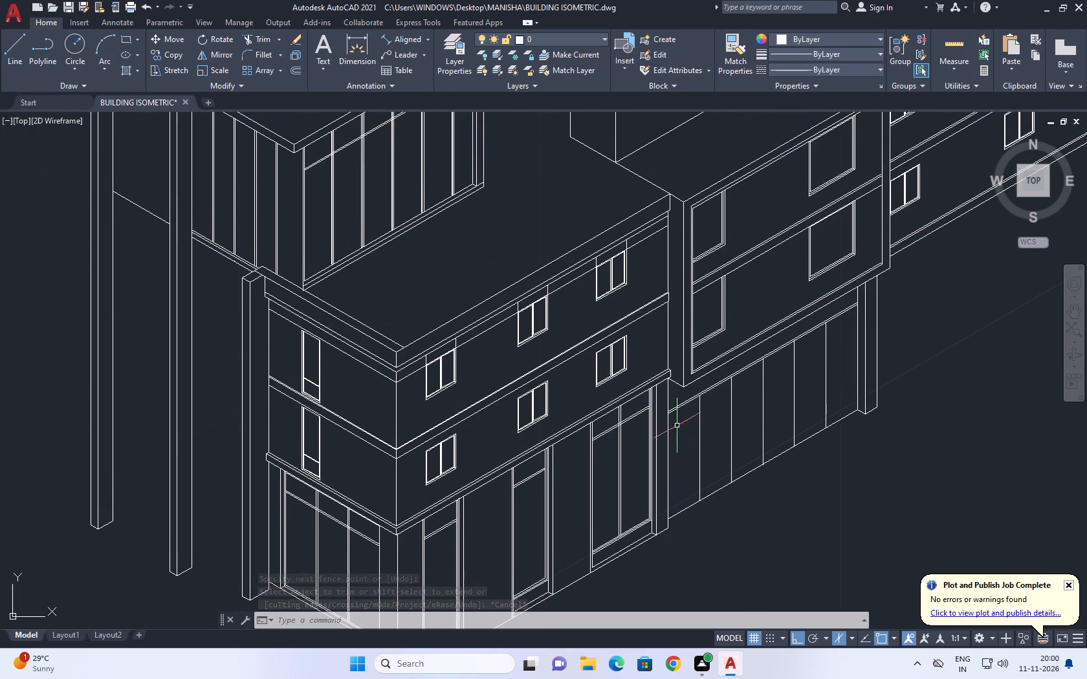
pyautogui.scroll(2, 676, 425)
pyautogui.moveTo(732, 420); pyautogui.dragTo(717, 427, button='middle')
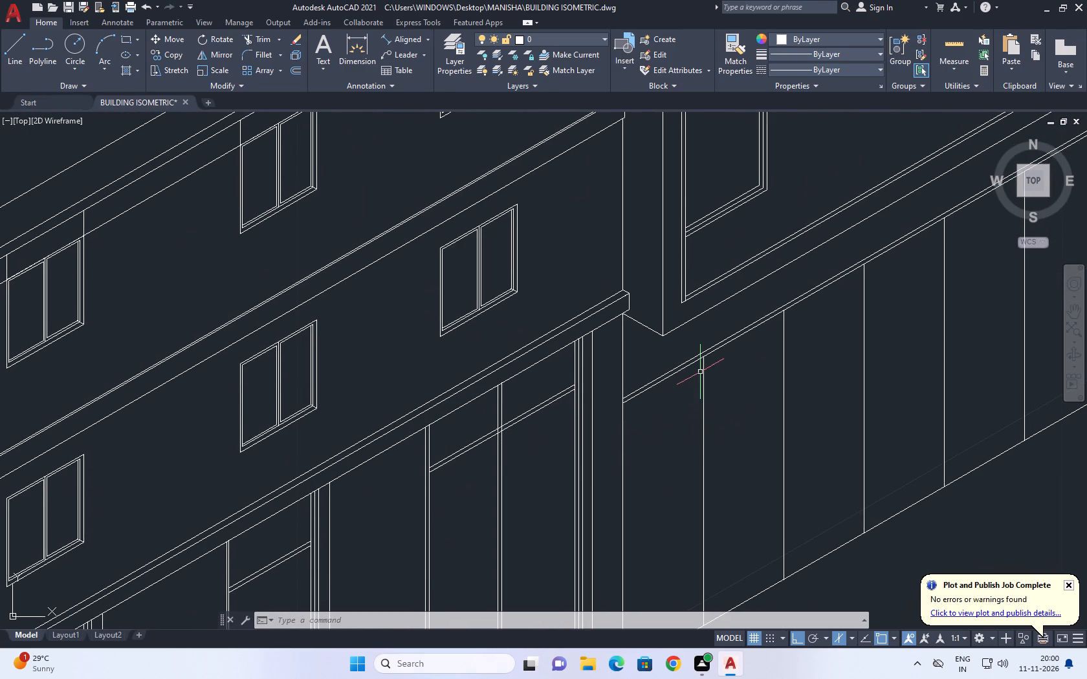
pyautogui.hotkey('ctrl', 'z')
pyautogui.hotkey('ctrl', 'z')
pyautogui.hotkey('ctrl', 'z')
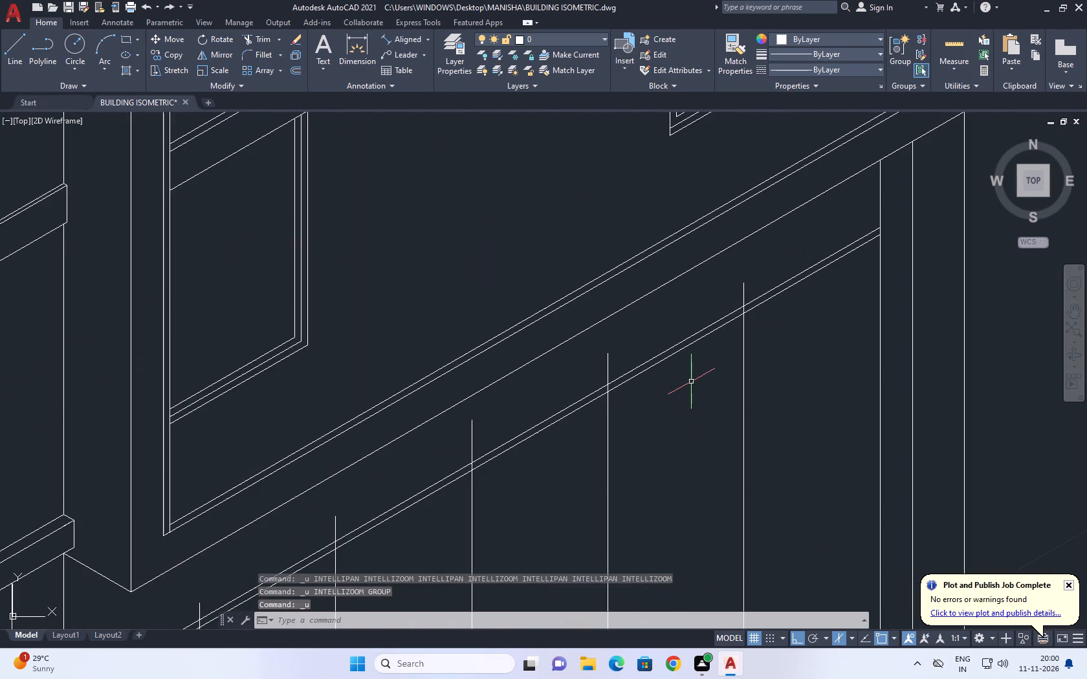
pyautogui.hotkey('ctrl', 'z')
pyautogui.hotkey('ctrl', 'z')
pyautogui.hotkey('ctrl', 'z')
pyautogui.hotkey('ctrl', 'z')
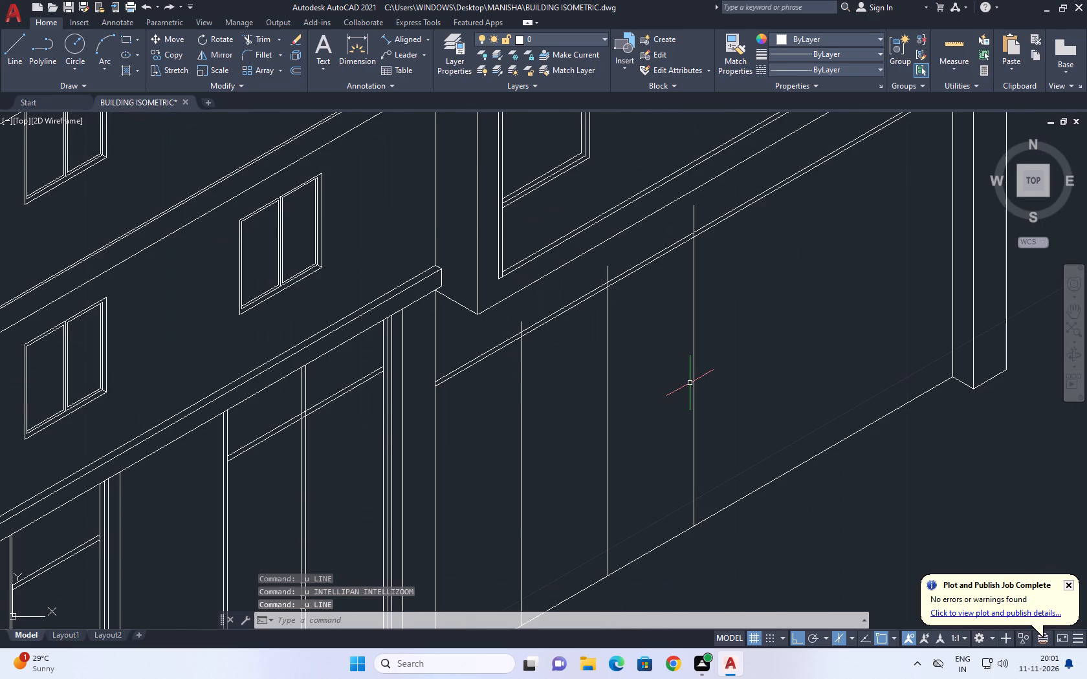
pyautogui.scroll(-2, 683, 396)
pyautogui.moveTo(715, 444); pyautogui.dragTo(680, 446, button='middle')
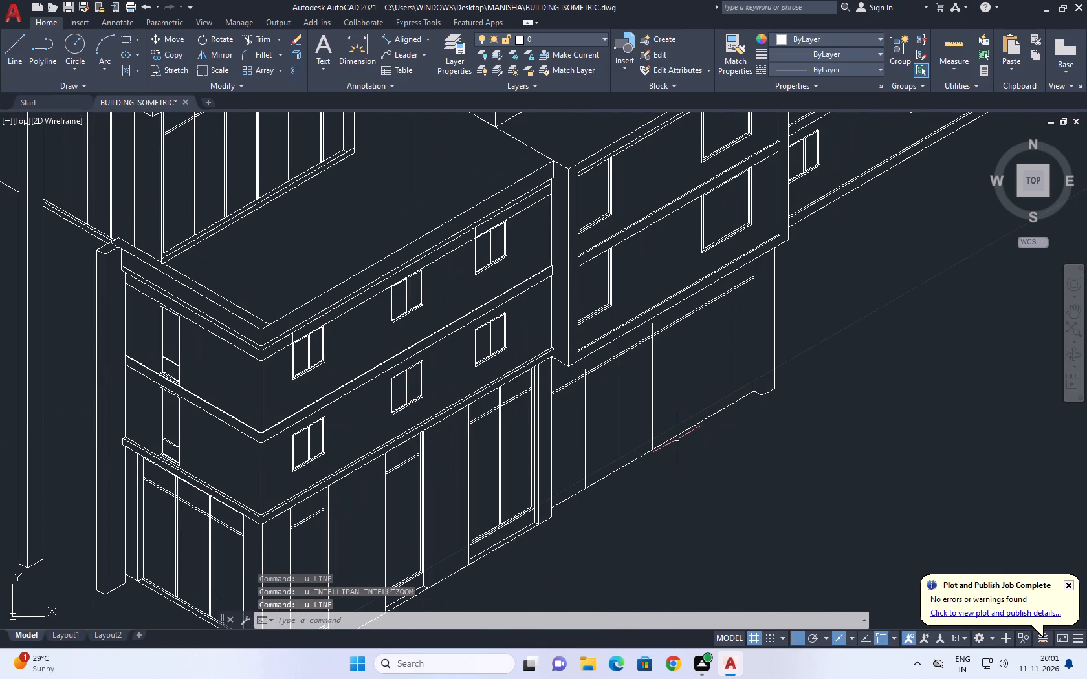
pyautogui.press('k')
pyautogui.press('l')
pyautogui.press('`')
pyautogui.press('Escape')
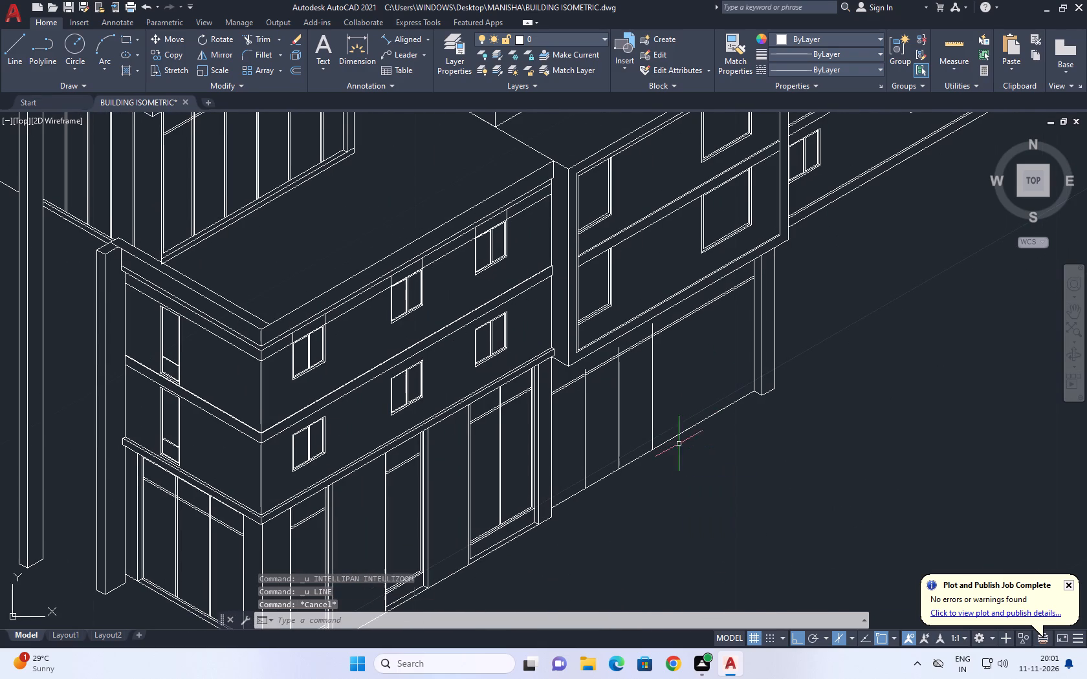
# Draw the fourth vertical line from the wall's ground line up past the double line under the projecting block.
pyautogui.write('L')
pyautogui.press('space')
pyautogui.moveTo(685, 429); pyautogui.dragTo(685, 422)
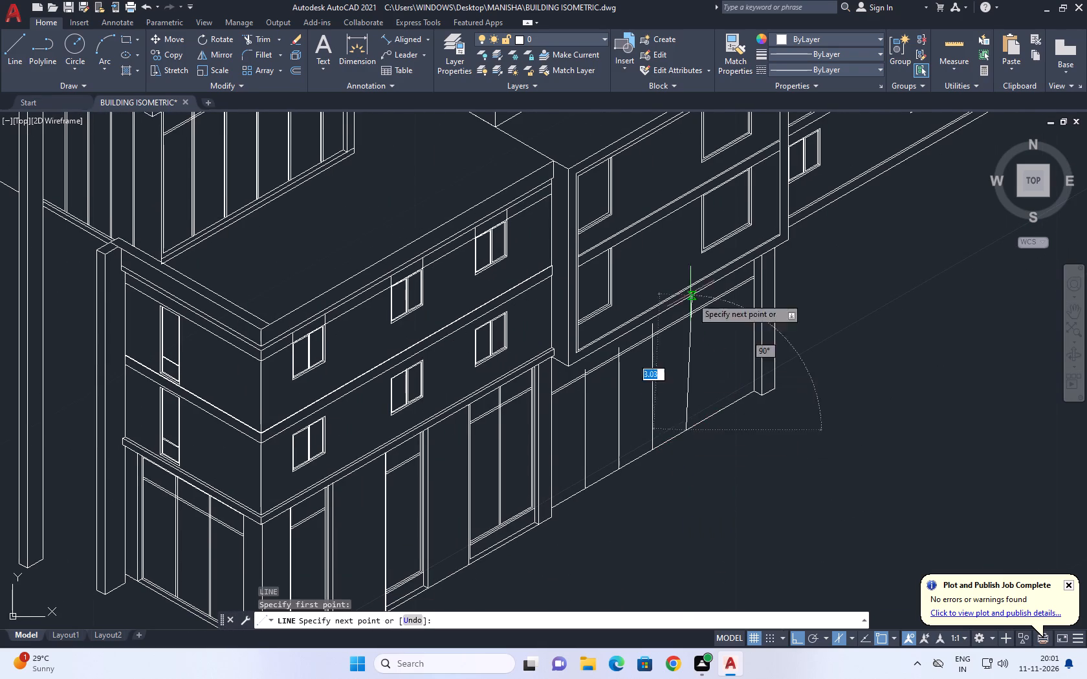
pyautogui.scroll(4, 688, 279)
pyautogui.click(689, 357)
pyautogui.press('space')
pyautogui.scroll(-3, 689, 314)
pyautogui.moveTo(798, 419); pyautogui.dragTo(766, 371, button='middle')
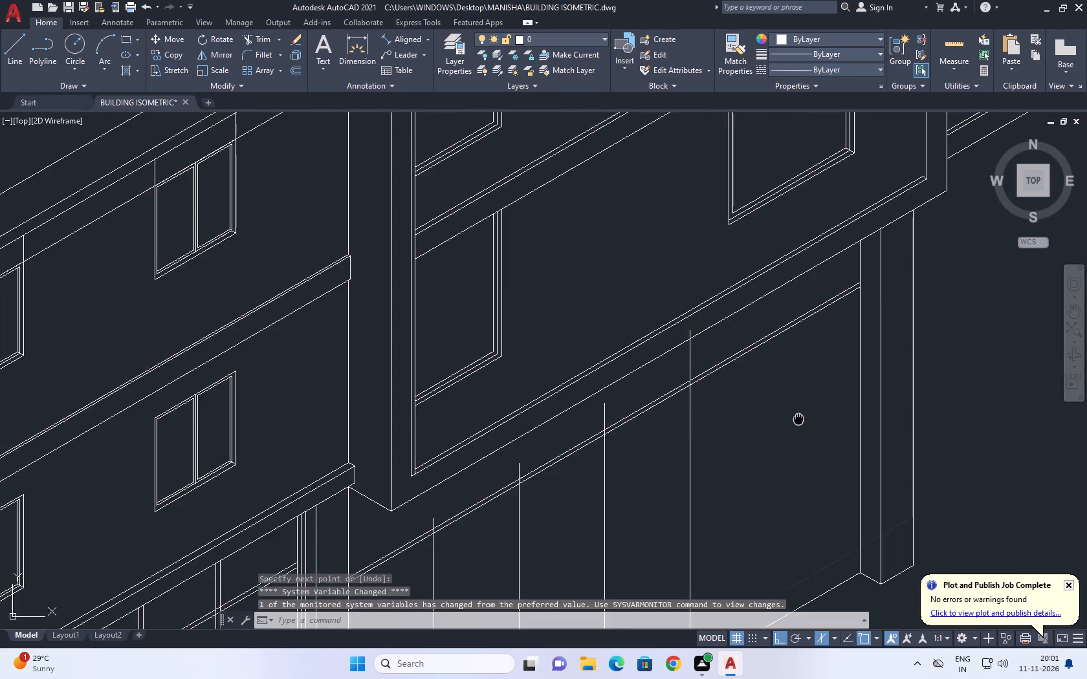
pyautogui.moveTo(766, 371); pyautogui.dragTo(710, 283, button='middle')
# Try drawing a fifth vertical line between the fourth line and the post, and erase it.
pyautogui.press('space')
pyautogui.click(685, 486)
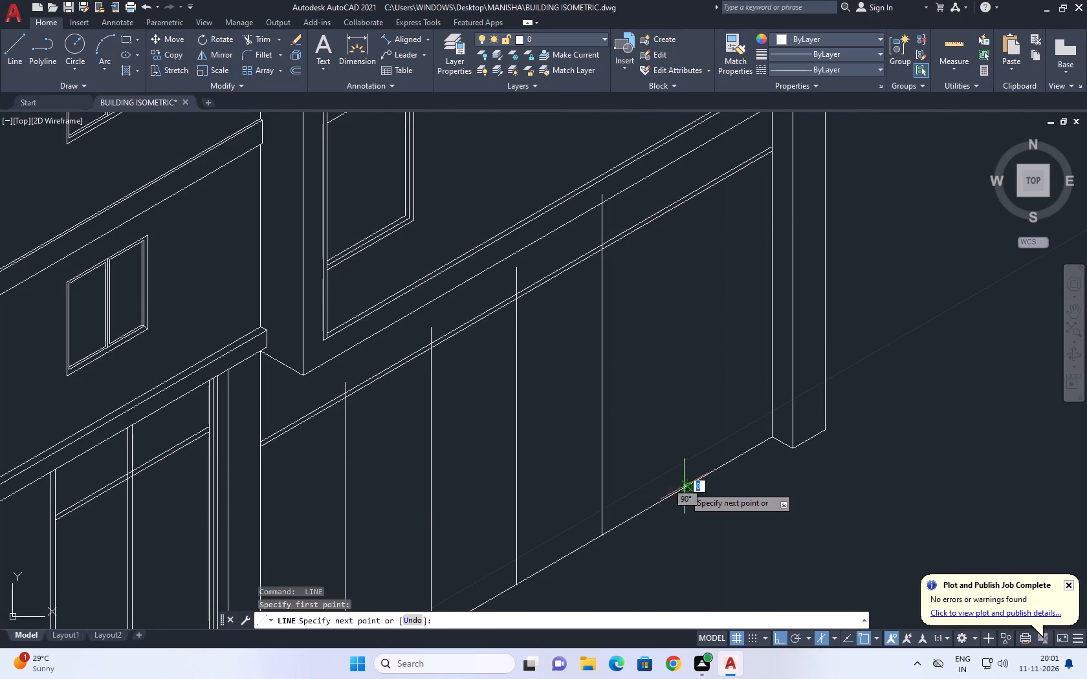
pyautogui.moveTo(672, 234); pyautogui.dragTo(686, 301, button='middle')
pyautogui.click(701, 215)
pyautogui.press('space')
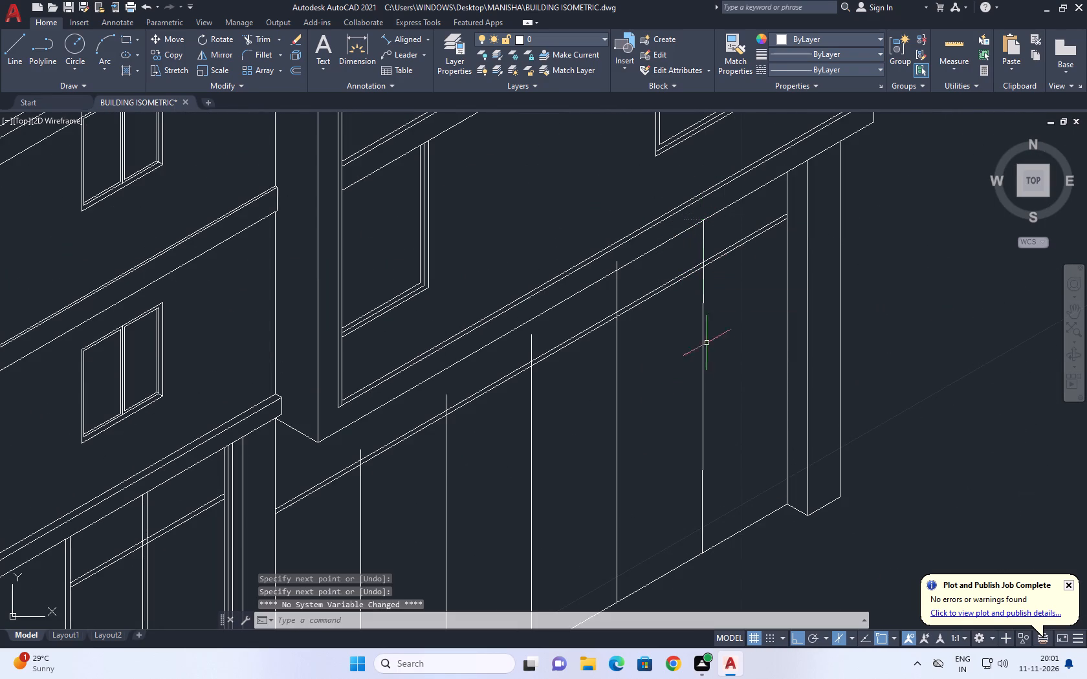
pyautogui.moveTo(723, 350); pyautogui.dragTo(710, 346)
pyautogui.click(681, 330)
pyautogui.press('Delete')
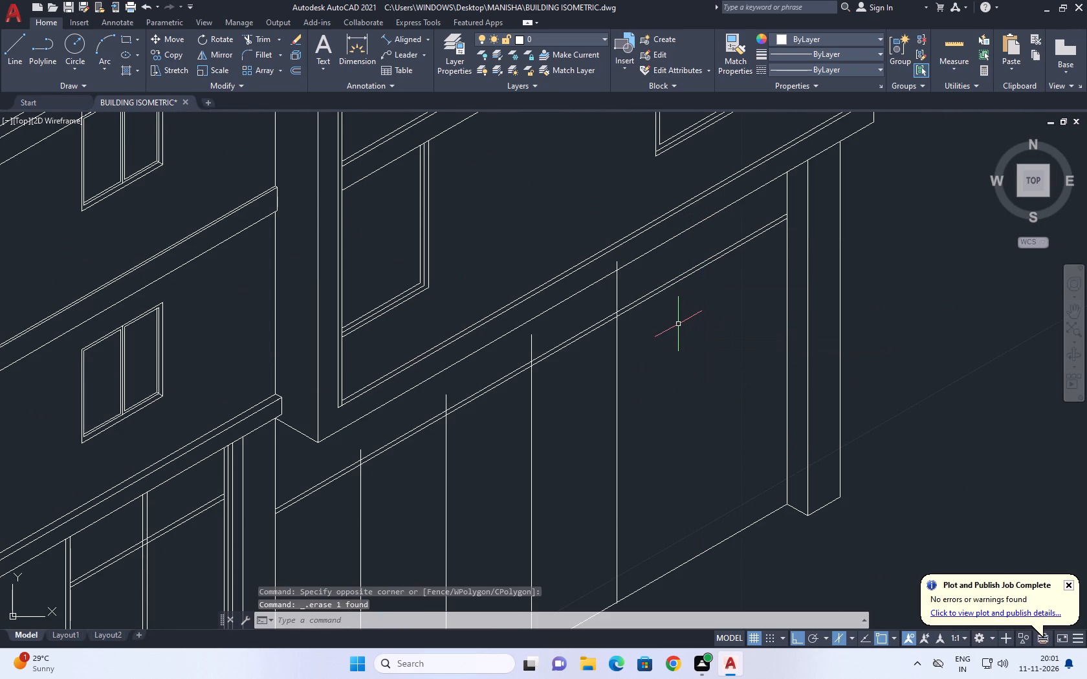
# Draw the fifth vertical line, nearest the post, from the ground line up past the projecting block's lower edge.
pyautogui.press('l')
pyautogui.press('space')
pyautogui.moveTo(702, 552); pyautogui.dragTo(705, 546)
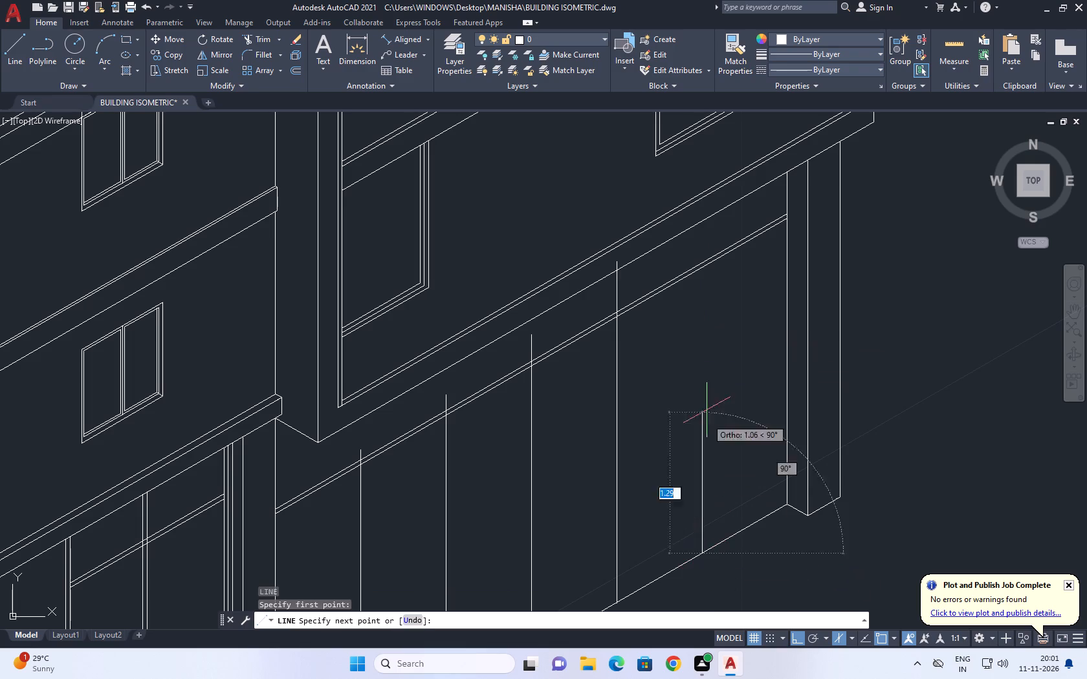
pyautogui.moveTo(704, 307); pyautogui.dragTo(714, 343, button='middle')
pyautogui.scroll(2, 710, 272)
pyautogui.scroll(1, 710, 219)
pyautogui.click(714, 208)
pyautogui.press('space')
pyautogui.scroll(-3, 688, 252)
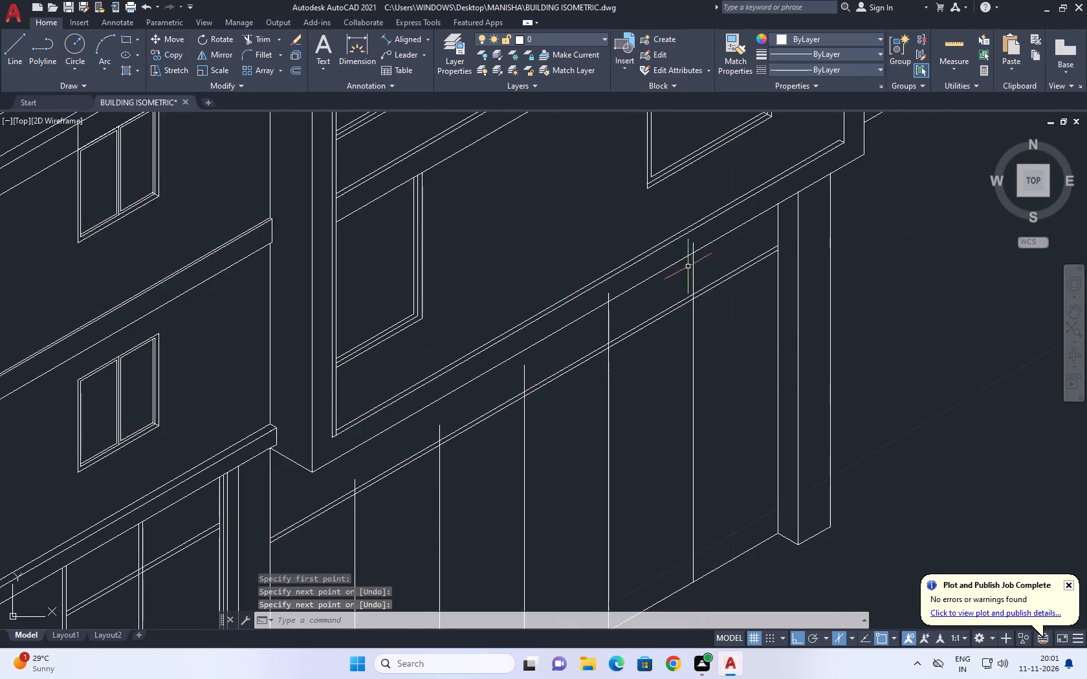
# Extend the second, third and fourth vertical lines from the front wing up to the projecting block.
pyautogui.moveTo(686, 270); pyautogui.dragTo(736, 239, button='middle')
pyautogui.moveTo(622, 360); pyautogui.dragTo(677, 325, button='middle')
pyautogui.press('e')
pyautogui.press('x')
pyautogui.press('space')
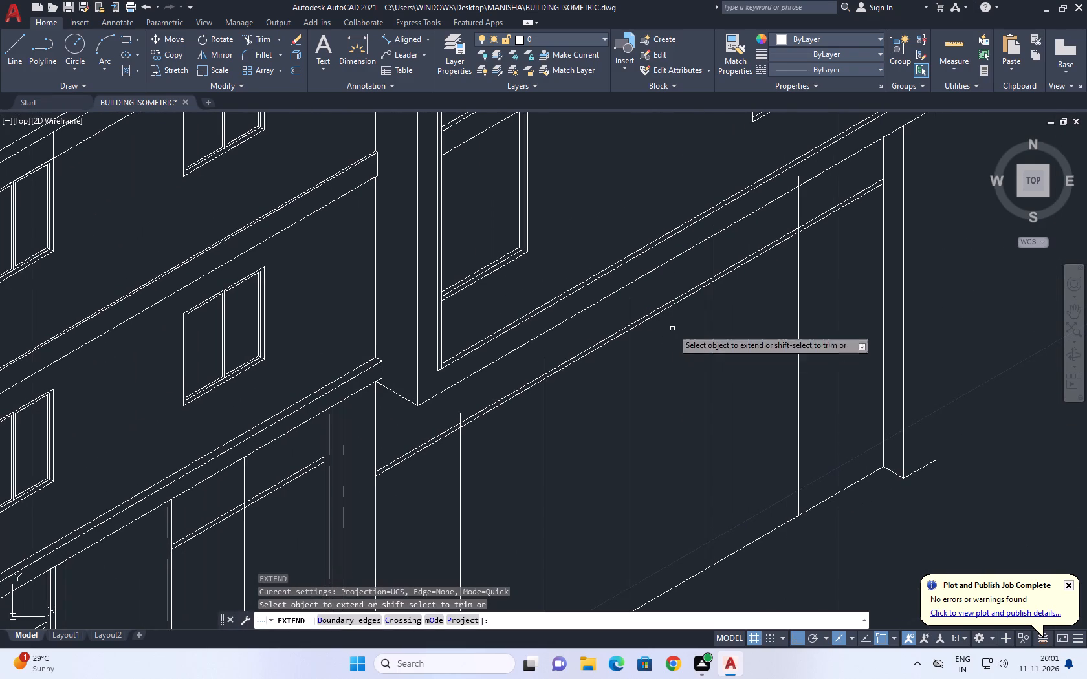
pyautogui.click(715, 248)
pyautogui.click(639, 307)
pyautogui.click(627, 310)
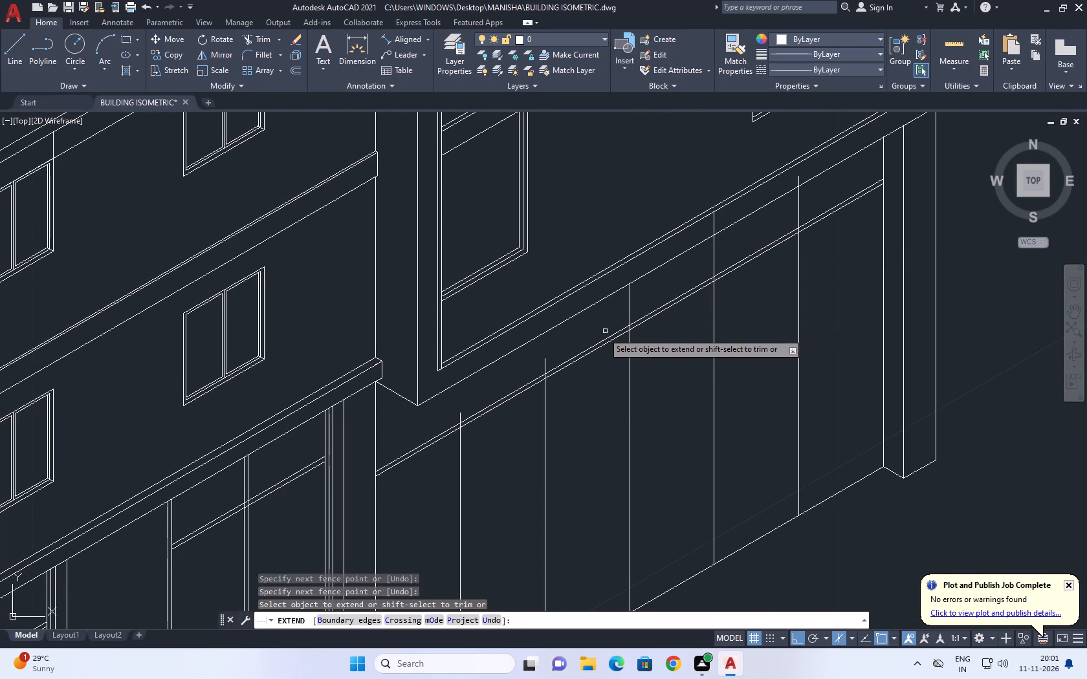
pyautogui.click(575, 352)
pyautogui.doubleClick(546, 368)
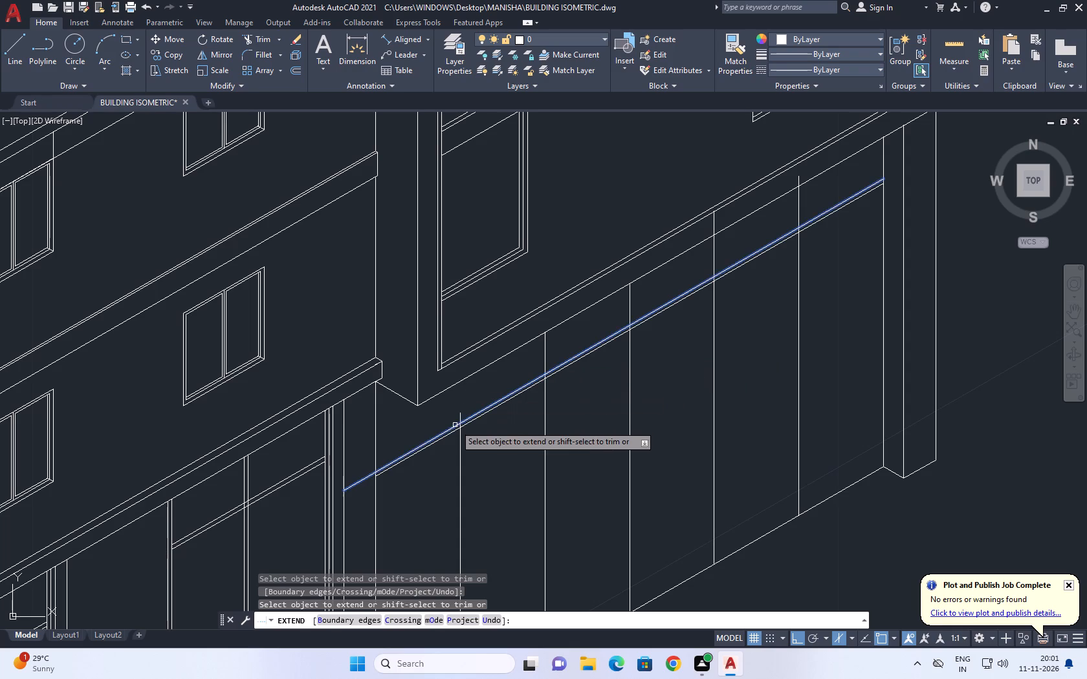
# Extend the vertical line nearest the front wing up to the projecting block's lower edge.
pyautogui.click(457, 422)
pyautogui.click(464, 411)
pyautogui.press('Escape')
pyautogui.moveTo(503, 374); pyautogui.dragTo(529, 352, button='middle')
pyautogui.press('space')
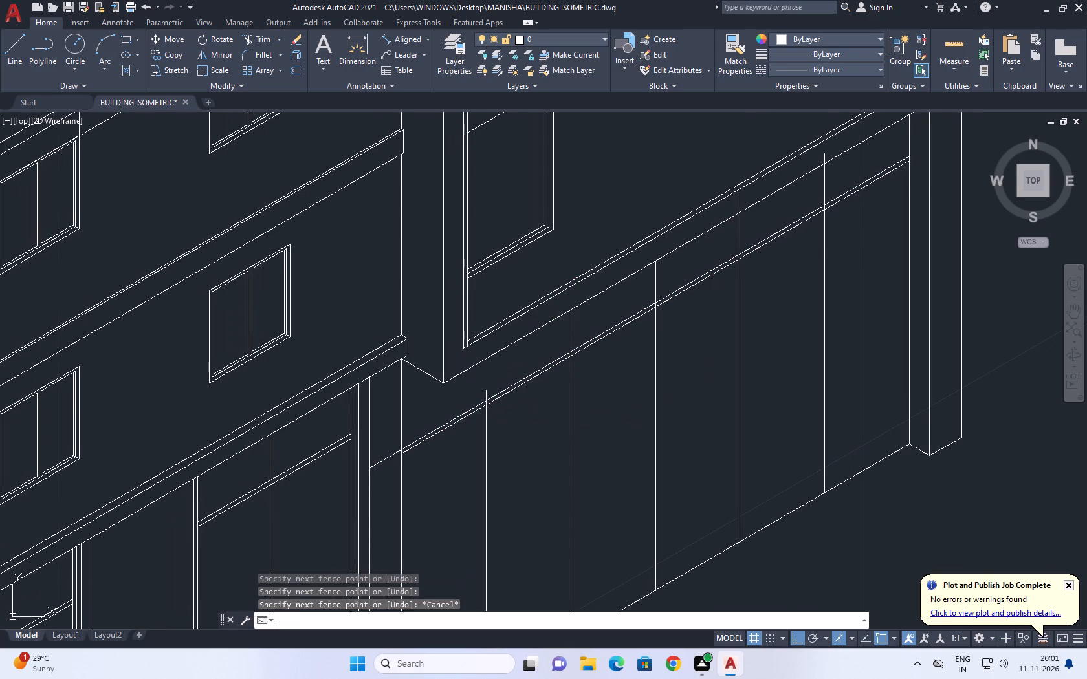
pyautogui.scroll(1, 496, 395)
pyautogui.click(483, 393)
pyautogui.click(470, 393)
pyautogui.press('Escape')
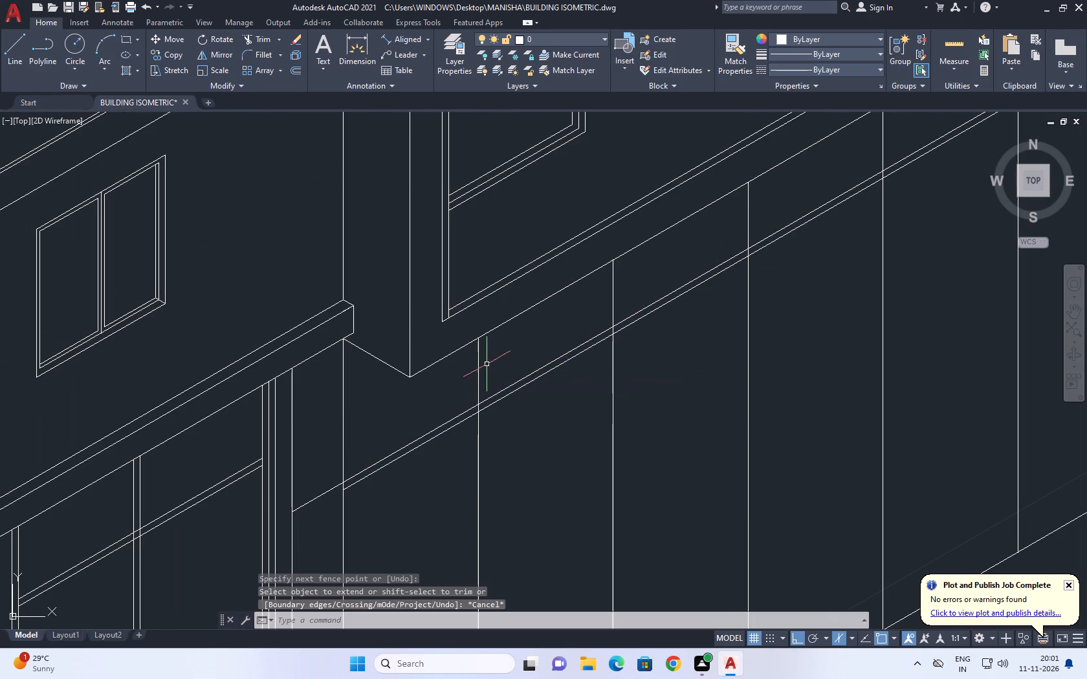
# Trim the double line's upper line where it runs past the recessed wall's edge into the front wing.
pyautogui.press('t')
pyautogui.press('r')
pyautogui.press('space')
pyautogui.click(314, 467)
pyautogui.moveTo(322, 513); pyautogui.dragTo(330, 506)
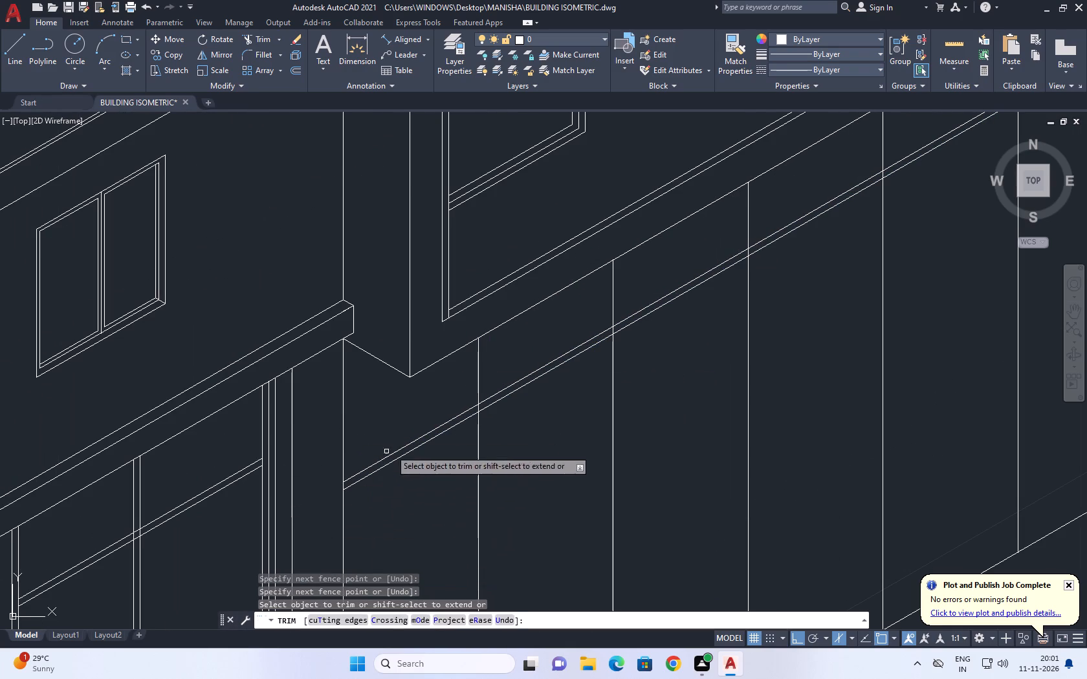
# Trim the tops of the two vertical lines nearest the post back to the projecting block's lower edge.
pyautogui.scroll(-3, 478, 400)
pyautogui.scroll(2, 591, 308)
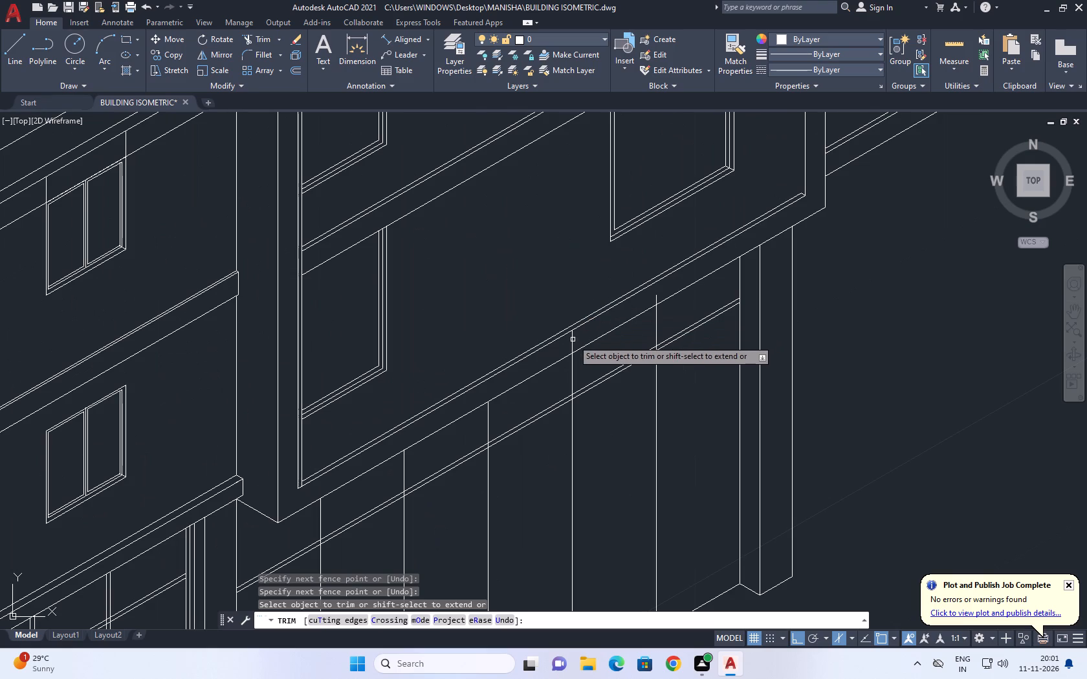
pyautogui.click(571, 341)
pyautogui.click(653, 297)
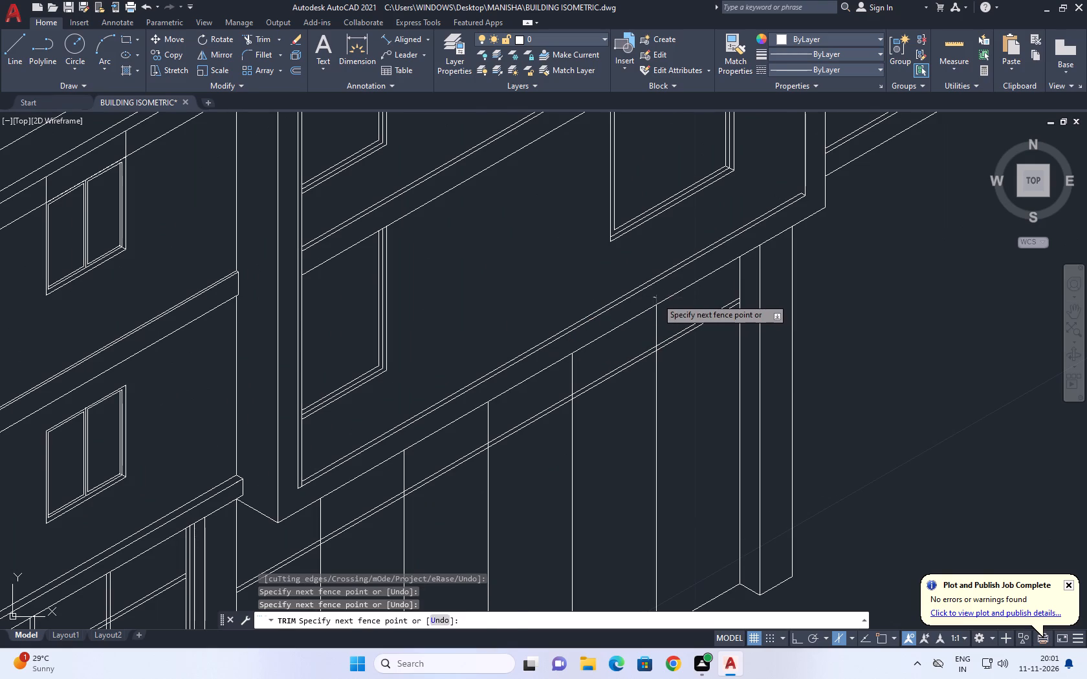
pyautogui.click(657, 298)
pyautogui.scroll(-1, 664, 335)
pyautogui.press('space')
# Copy the vertical line nearest the front wing 0.025 toward the front wing along the isometric wall direction.
pyautogui.moveTo(461, 433); pyautogui.dragTo(630, 316, button='middle')
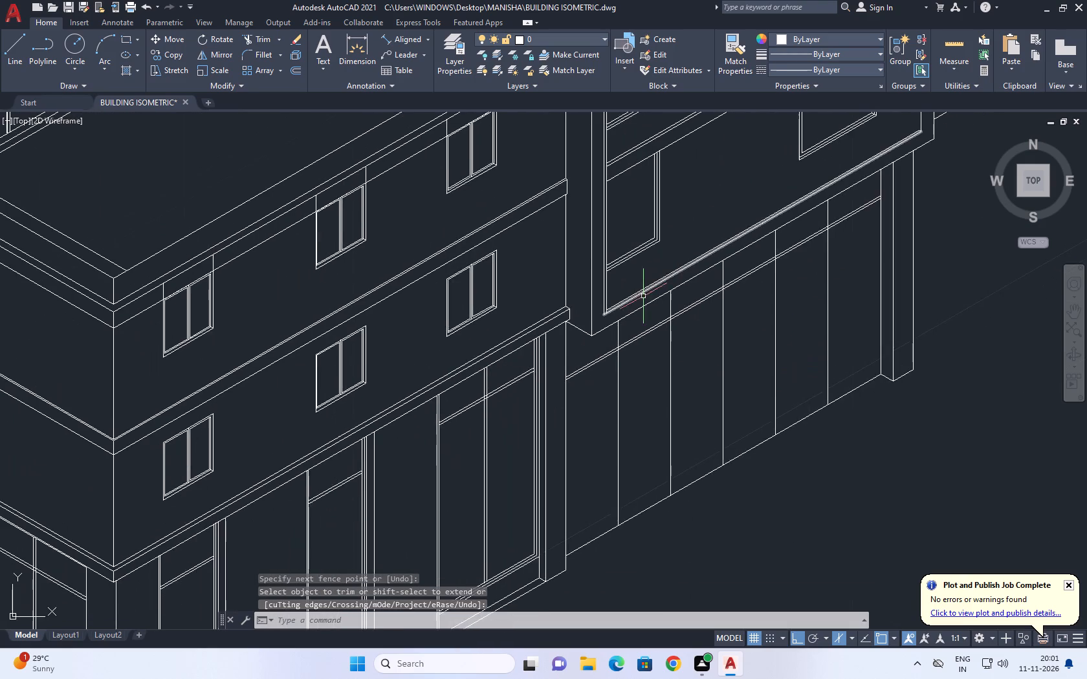
pyautogui.moveTo(602, 367); pyautogui.dragTo(608, 380, button='middle')
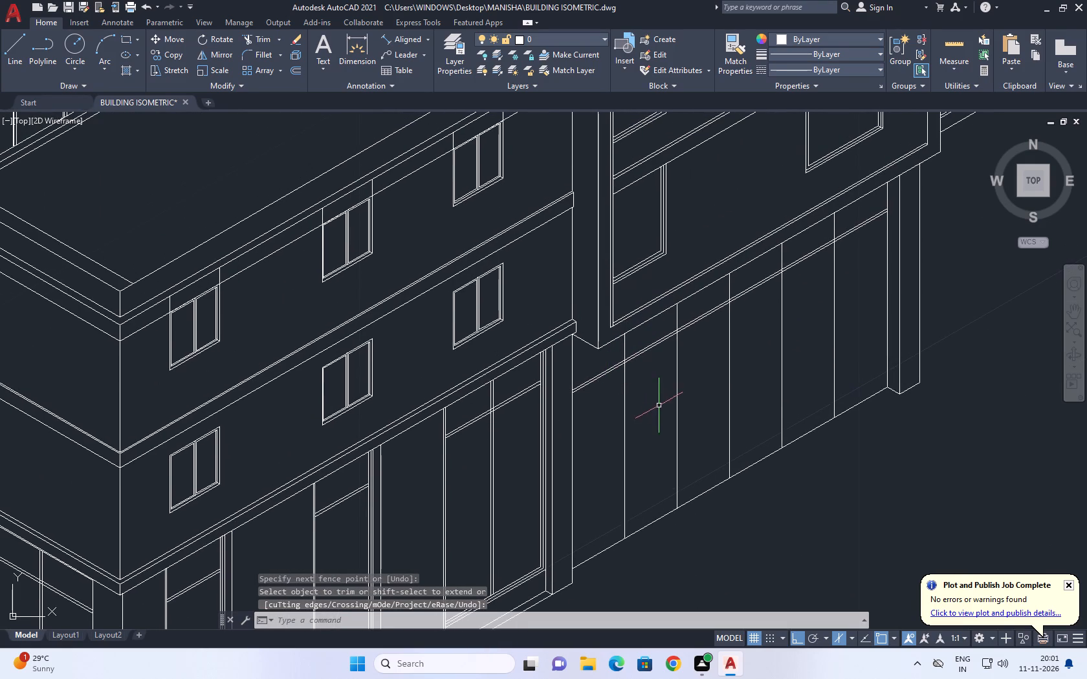
pyautogui.scroll(1, 625, 371)
pyautogui.click(625, 376)
pyautogui.click(601, 392)
pyautogui.click(605, 407)
pyautogui.moveTo(678, 420); pyautogui.dragTo(655, 396, button='middle')
pyautogui.scroll(1, 668, 412)
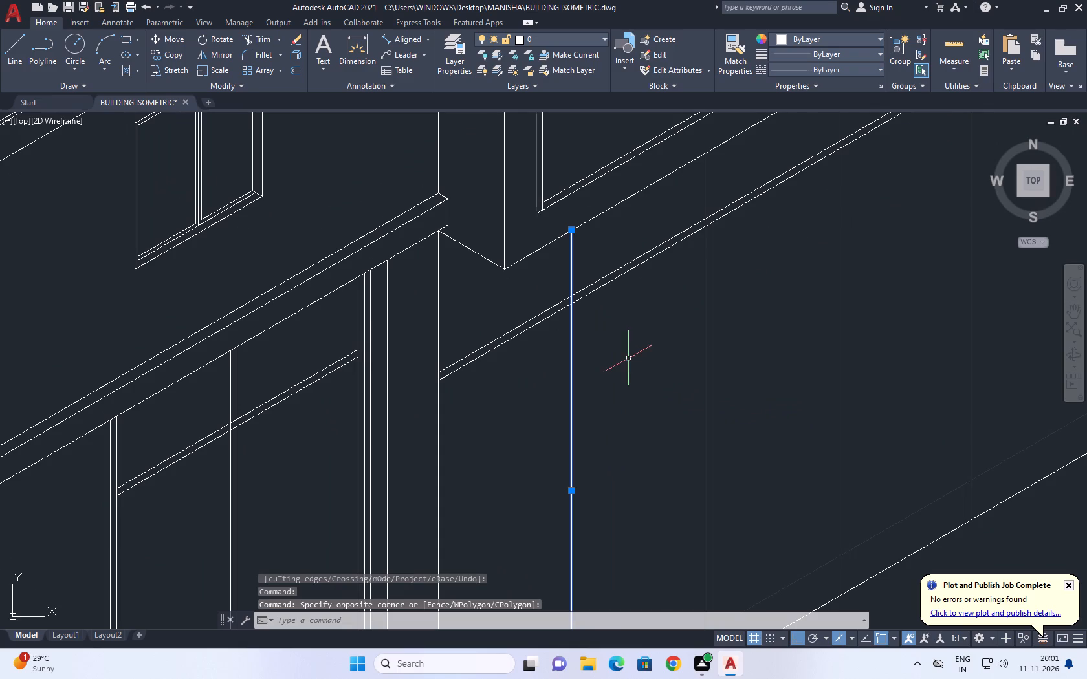
pyautogui.write('CO')
pyautogui.press('space')
pyautogui.moveTo(645, 345); pyautogui.dragTo(635, 349)
pyautogui.write('0.25')
pyautogui.press('Return')
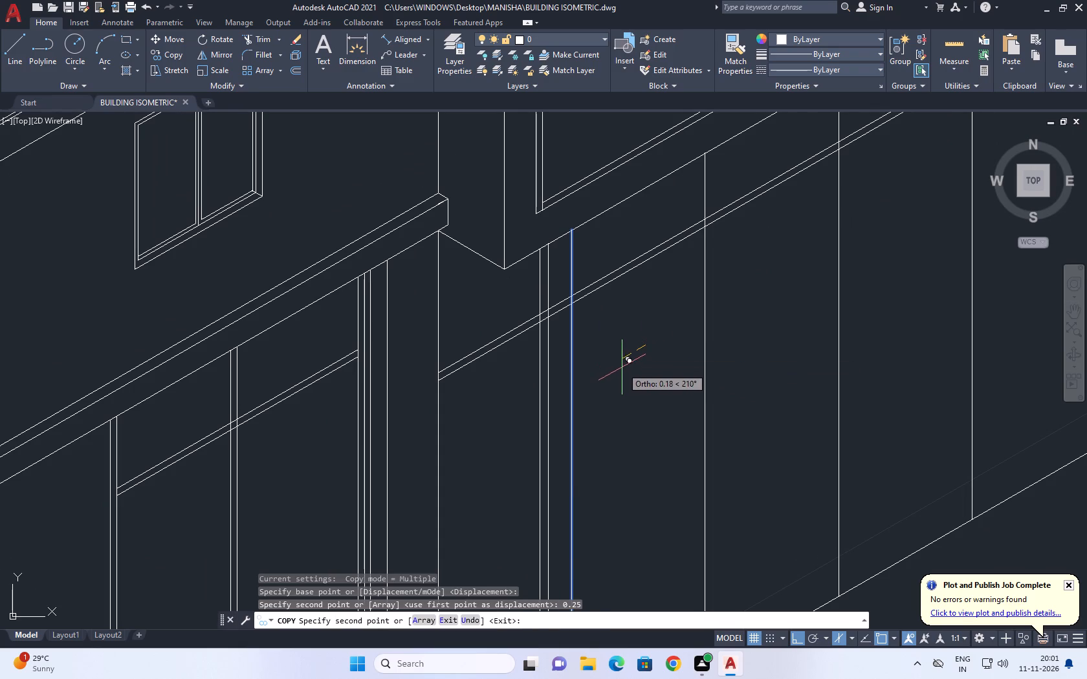
pyautogui.hotkey('ctrl', 'z')
pyautogui.write('0.')
pyautogui.write('025')
pyautogui.press('Return')
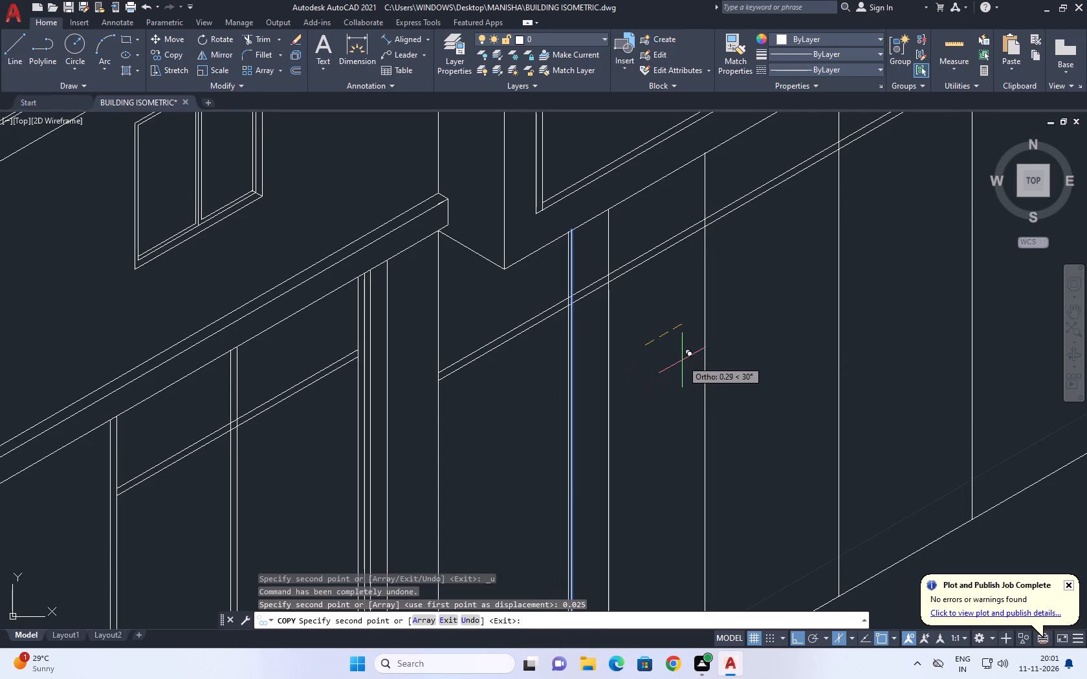
# Place a second copy of that vertical line 0.025 on its other side, toward the post.
pyautogui.write('0.25')
pyautogui.press('BackSpace')
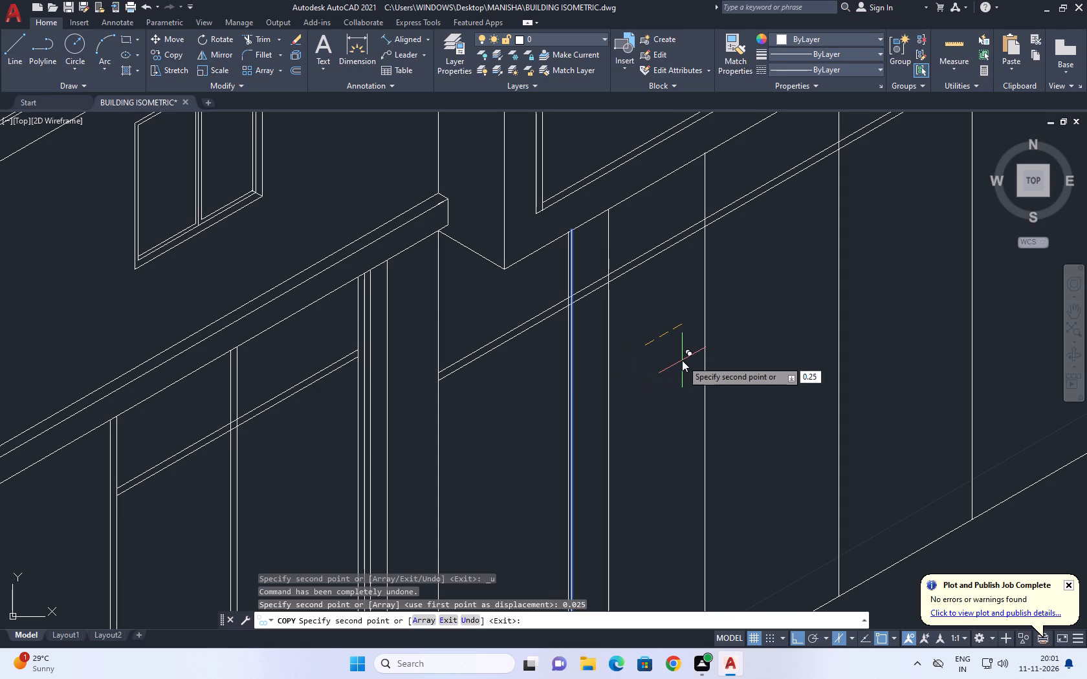
pyautogui.press('BackSpace')
pyautogui.write('025')
pyautogui.press('Return')
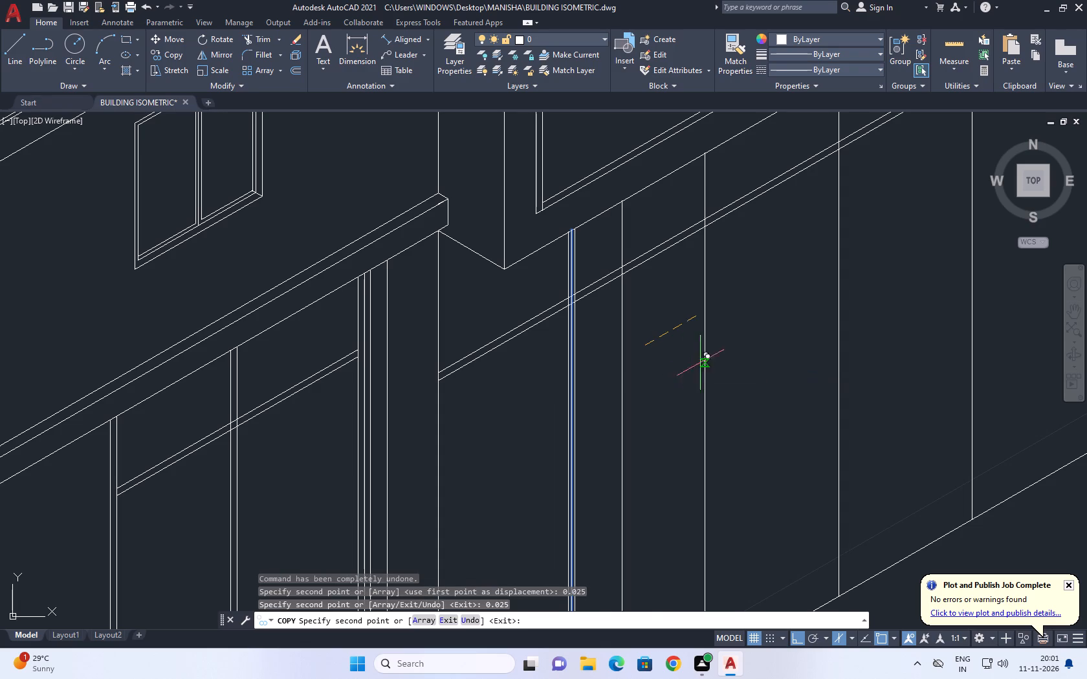
pyautogui.press('space')
# Copy the group of three vertical lines onto the second and third divisions, with its middle line's foot as base point.
pyautogui.scroll(-4, 584, 306)
pyautogui.scroll(3, 580, 422)
pyautogui.scroll(3, 588, 233)
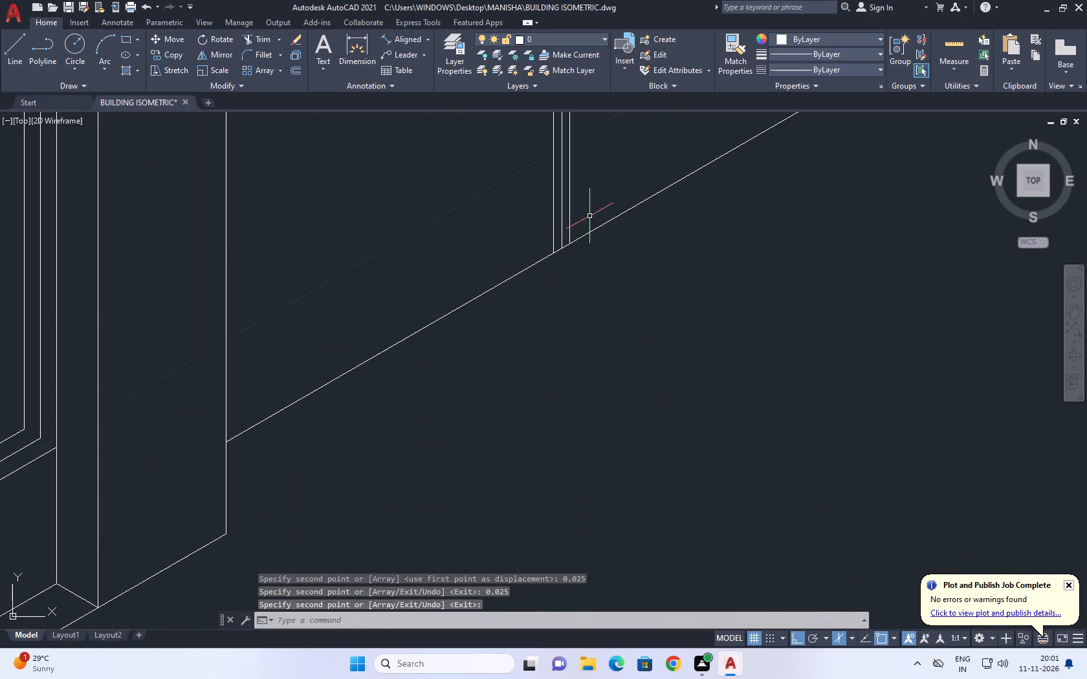
pyautogui.scroll(2, 589, 216)
pyautogui.moveTo(571, 238); pyautogui.dragTo(565, 239)
pyautogui.click(489, 243)
pyautogui.moveTo(574, 248); pyautogui.dragTo(563, 351, button='middle')
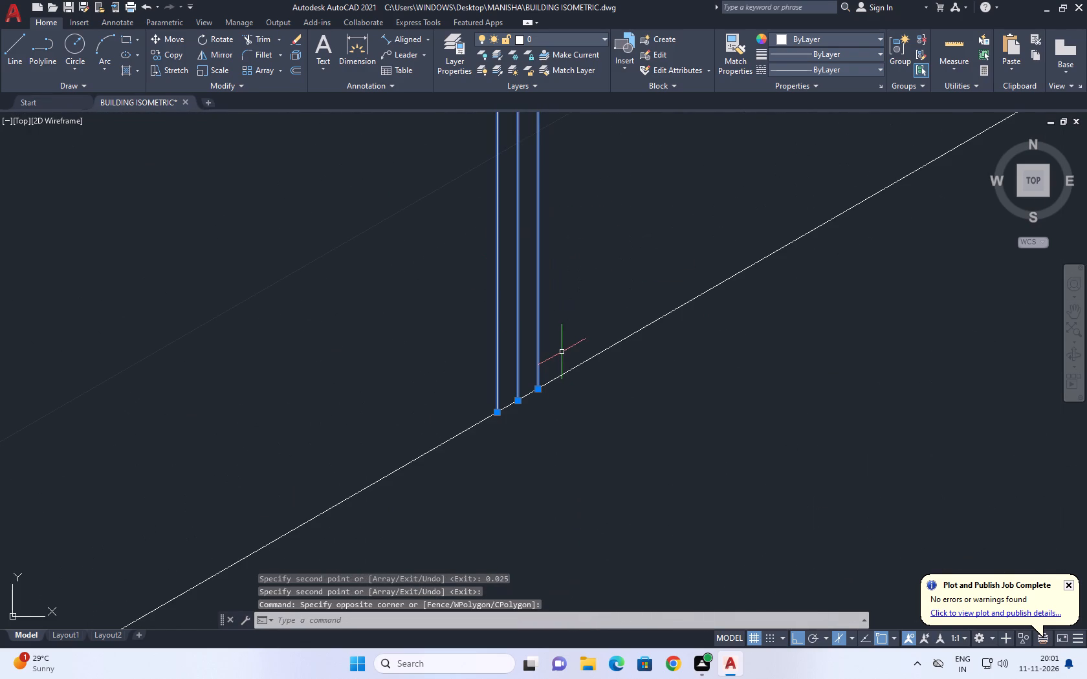
pyautogui.write('CO')
pyautogui.scroll(1, 560, 351)
pyautogui.press('space')
pyautogui.click(490, 430)
pyautogui.scroll(-1, 581, 380)
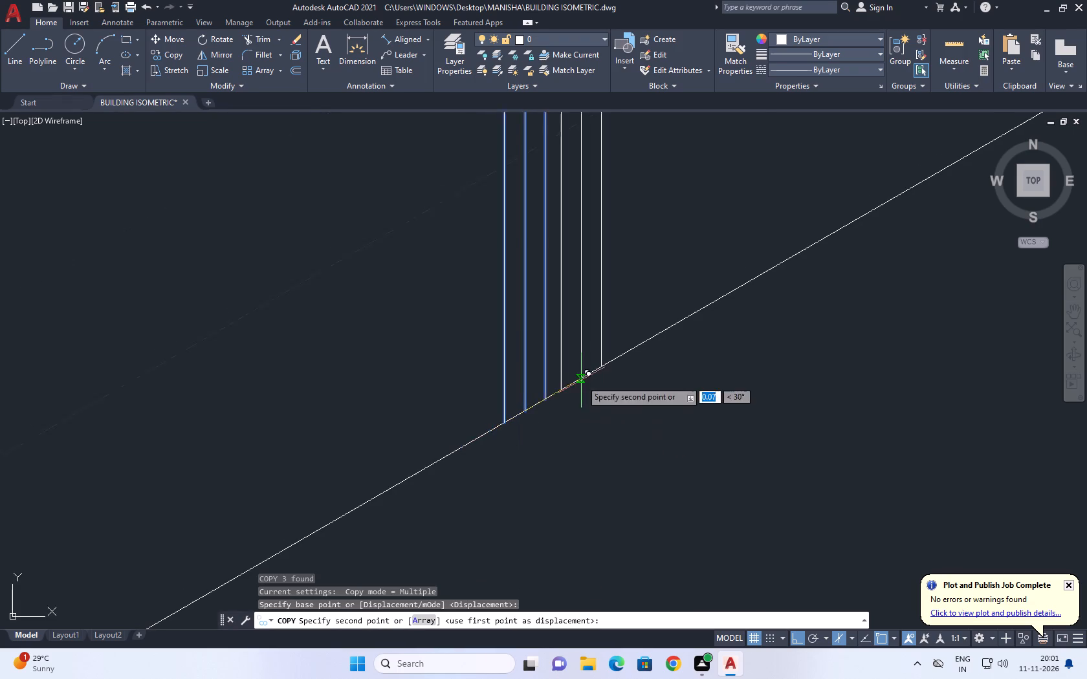
pyautogui.scroll(-1, 581, 380)
pyautogui.moveTo(750, 254); pyautogui.dragTo(432, 493, button='middle')
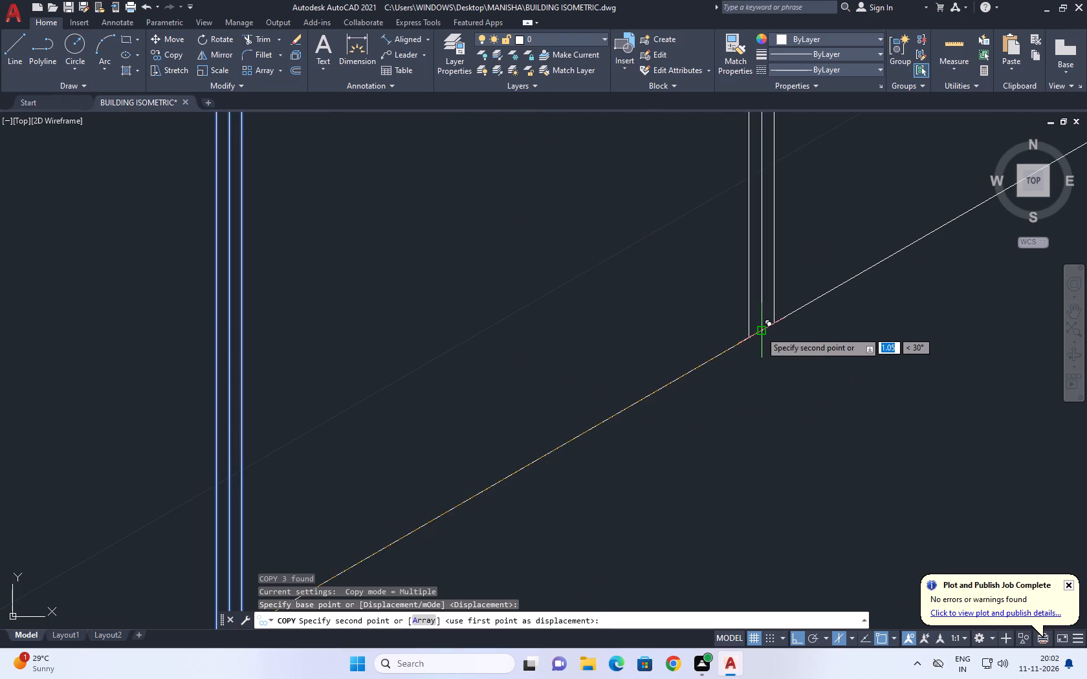
pyautogui.moveTo(760, 331); pyautogui.dragTo(754, 340)
pyautogui.scroll(-3, 517, 409)
pyautogui.click(708, 314)
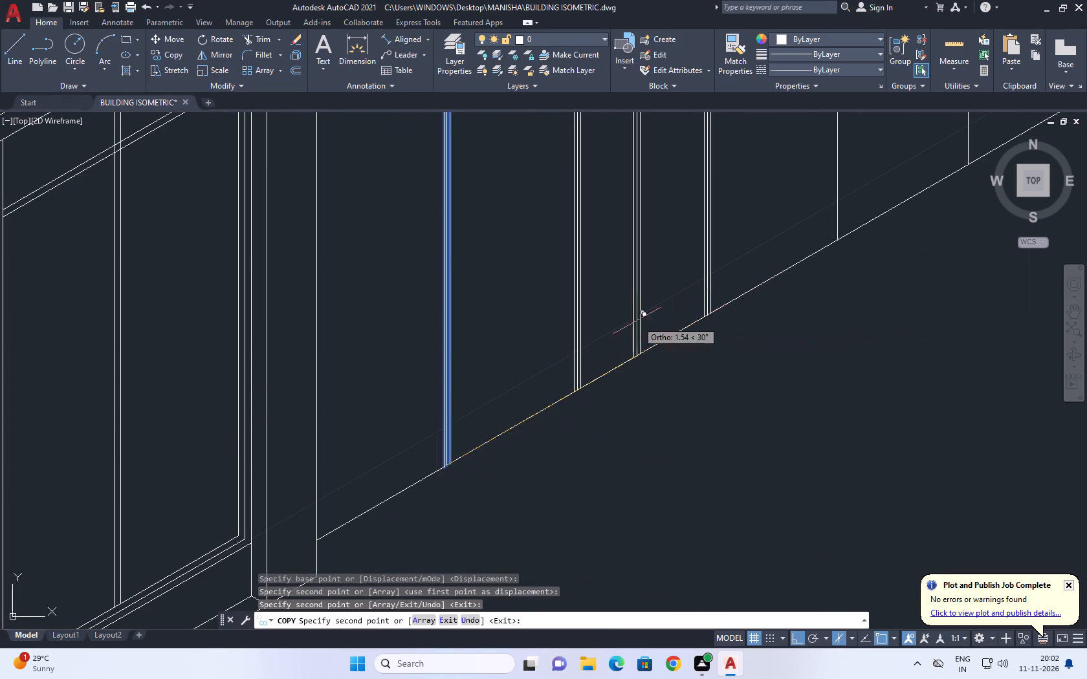
# Place copies of the three-line group on the fourth and fifth vertical divisions toward the post.
pyautogui.moveTo(635, 325); pyautogui.dragTo(386, 512, button='middle')
pyautogui.click(587, 426)
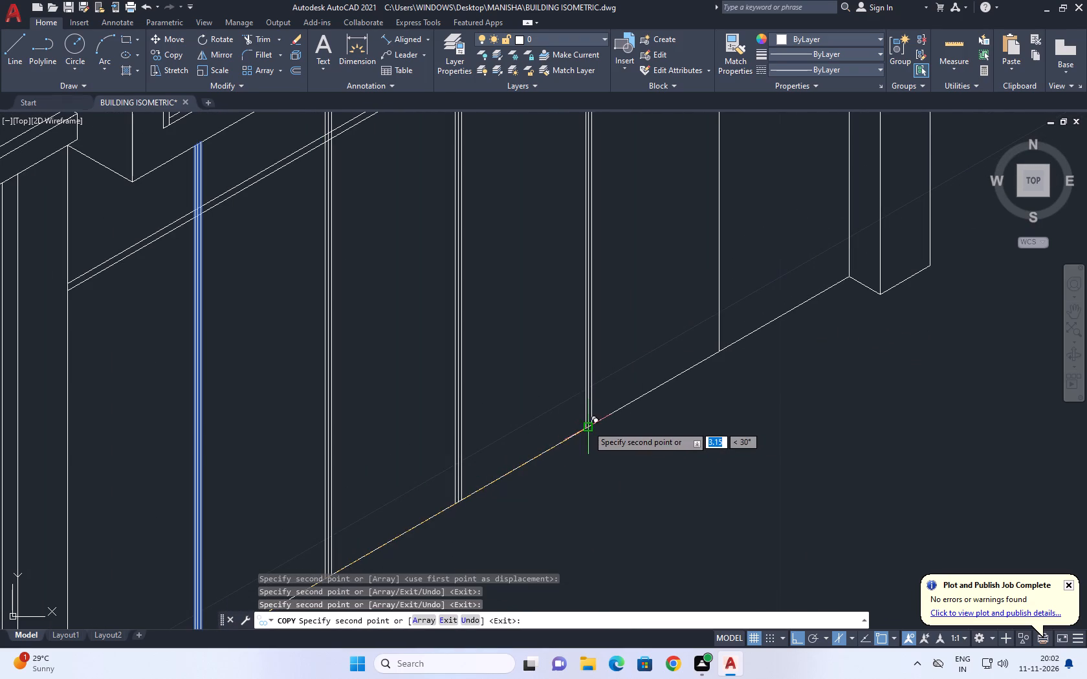
pyautogui.moveTo(684, 359); pyautogui.dragTo(547, 476, button='middle')
pyautogui.click(579, 470)
pyautogui.press('space')
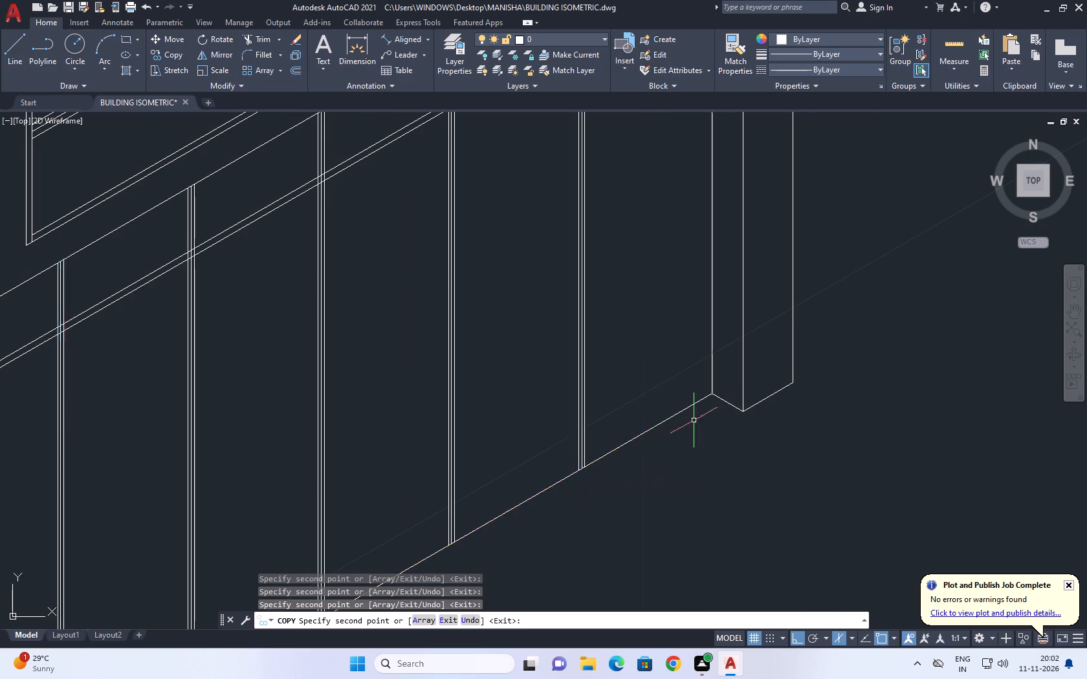
# Erase one middle line in each of the three vertical line groups nearest the post.
pyautogui.scroll(-2, 669, 366)
pyautogui.scroll(4, 633, 404)
pyautogui.click(638, 404)
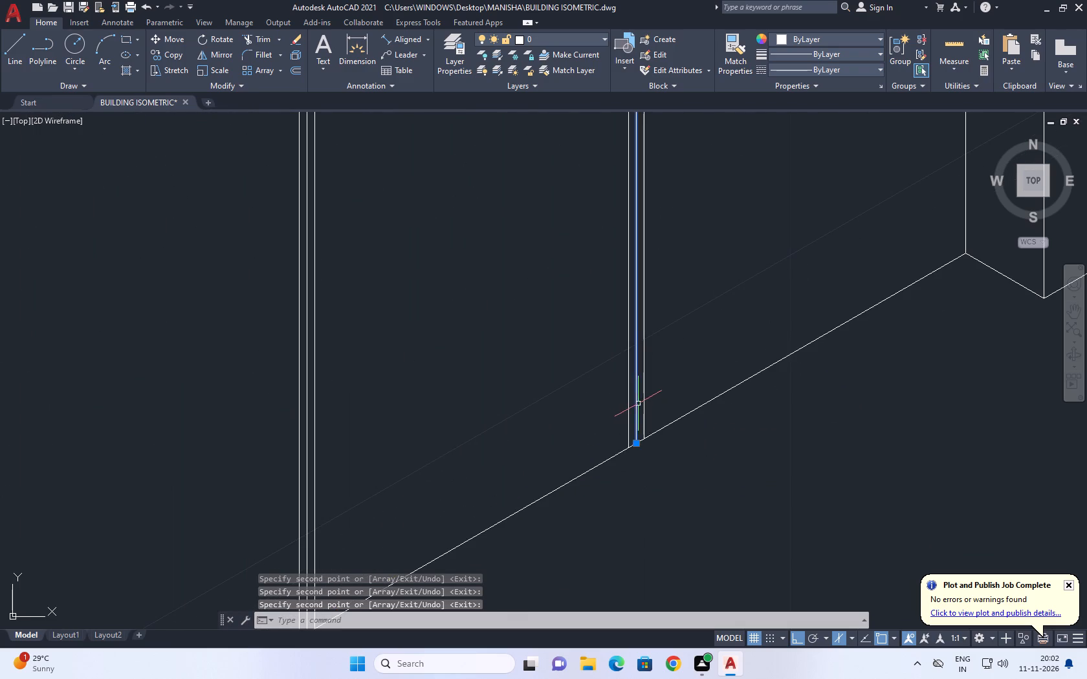
pyautogui.press('Delete')
pyautogui.moveTo(314, 490); pyautogui.dragTo(675, 281, button='middle')
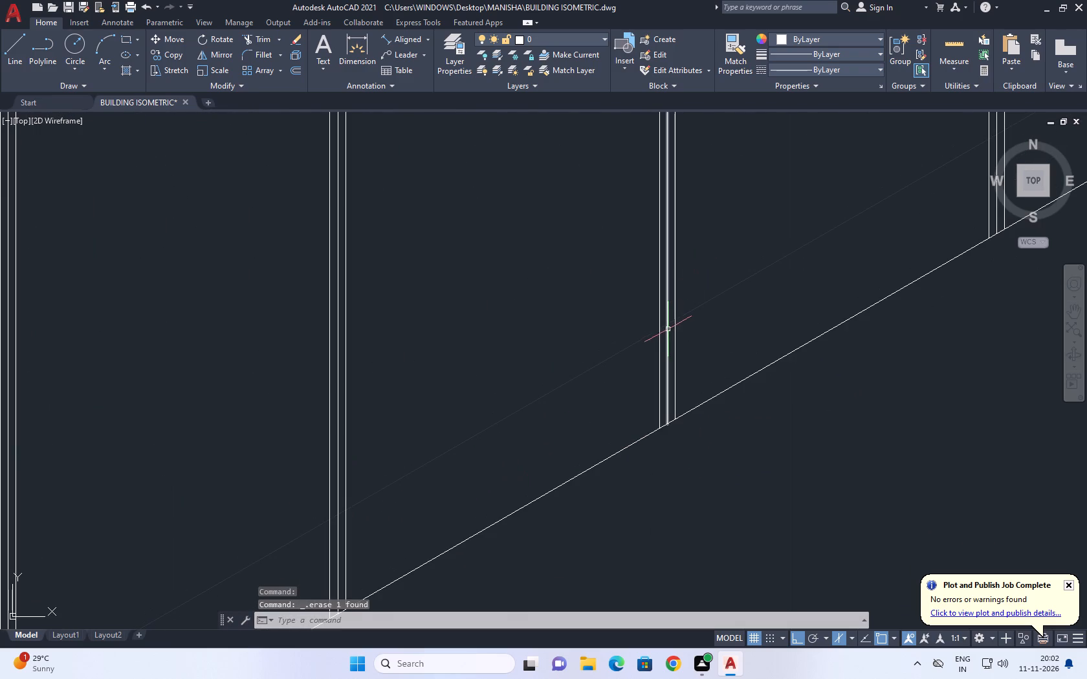
pyautogui.click(668, 329)
pyautogui.press('Delete')
pyautogui.moveTo(478, 391); pyautogui.dragTo(790, 205, button='middle')
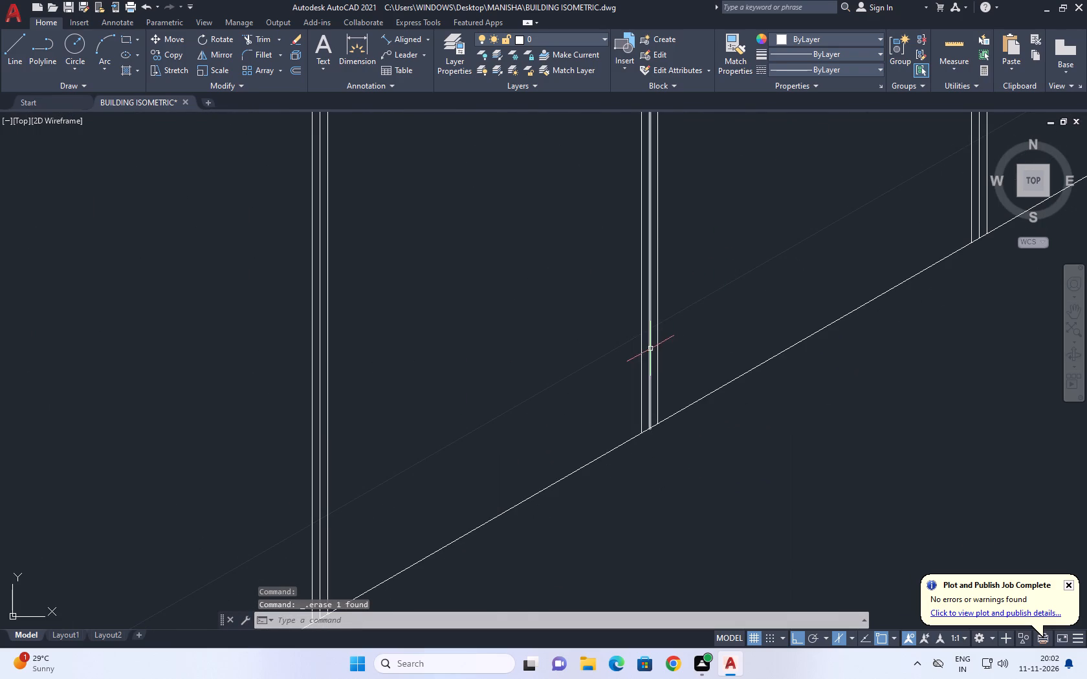
pyautogui.click(650, 349)
pyautogui.press('Delete')
# Erase one middle line in each of the two vertical line groups nearest the front wing.
pyautogui.moveTo(458, 437); pyautogui.dragTo(692, 253, button='middle')
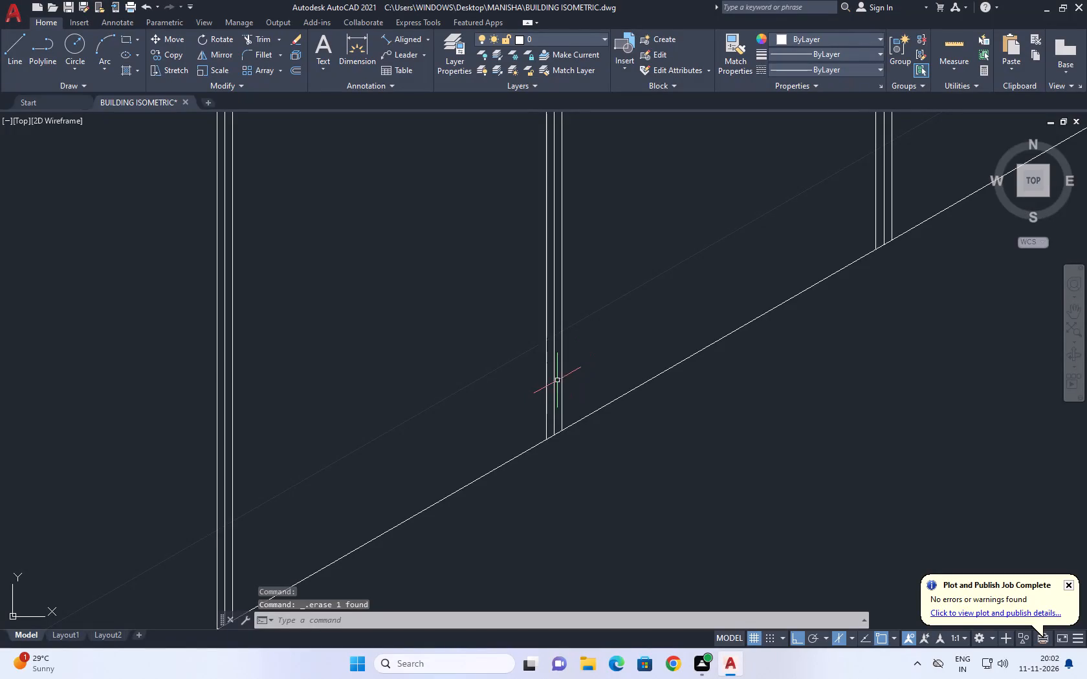
pyautogui.click(554, 380)
pyautogui.press('Delete')
pyautogui.scroll(-3, 642, 292)
pyautogui.scroll(4, 522, 365)
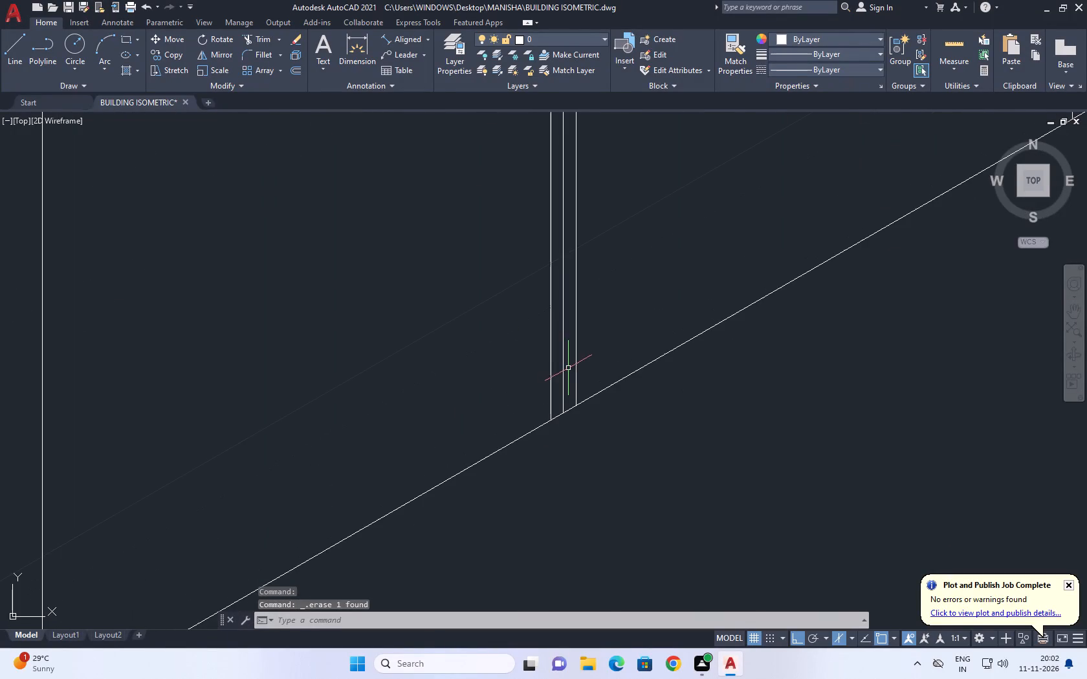
pyautogui.click(565, 361)
pyautogui.press('Delete')
# Erase the remaining middle line in the second and third vertical line groups of the recessed wall, counted from the front wing.
pyautogui.scroll(-2, 595, 344)
pyautogui.hotkey('ctrl', 'z')
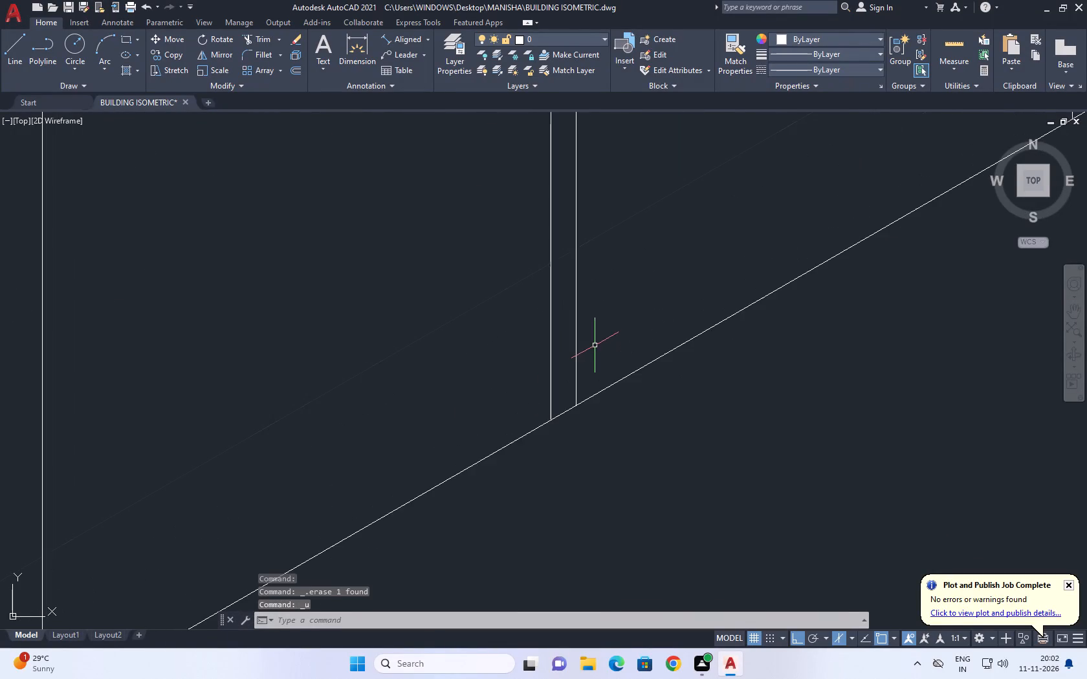
pyautogui.scroll(-2, 594, 345)
pyautogui.scroll(-2, 774, 189)
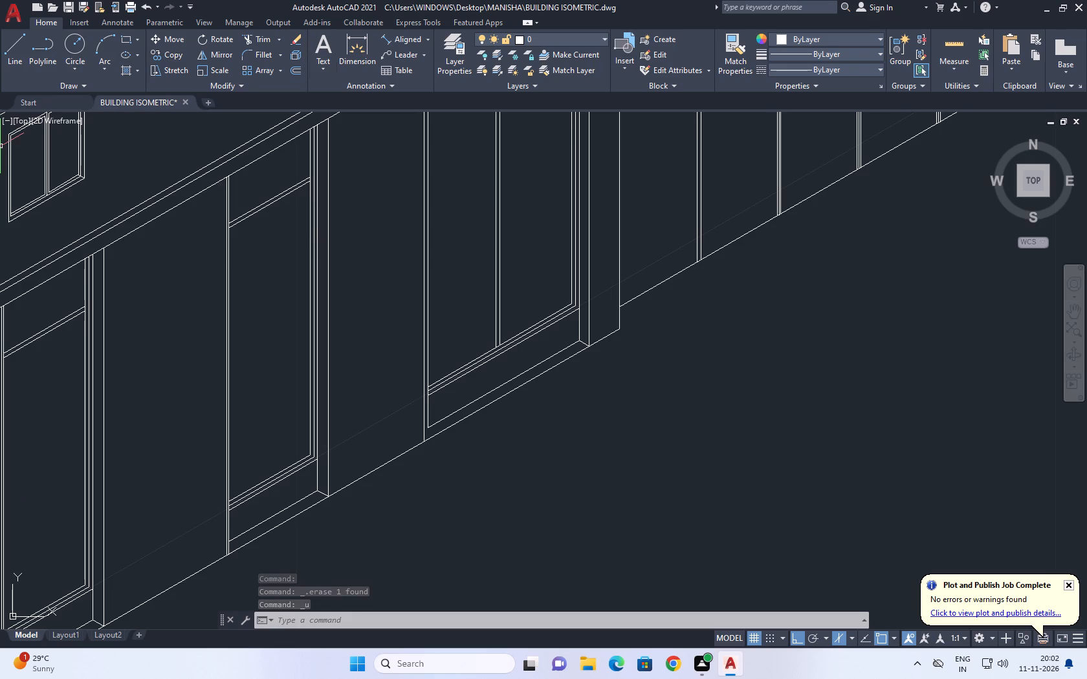
pyautogui.scroll(7, 769, 208)
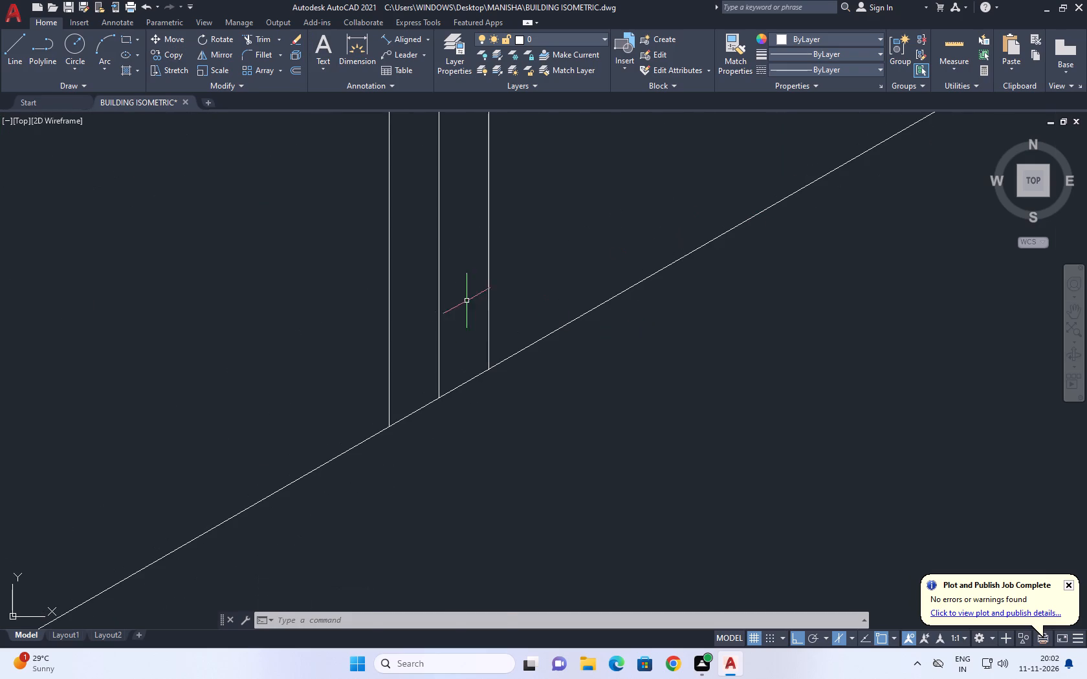
pyautogui.moveTo(468, 299); pyautogui.dragTo(448, 299)
pyautogui.click(421, 306)
pyautogui.press('Delete')
pyautogui.scroll(-4, 505, 313)
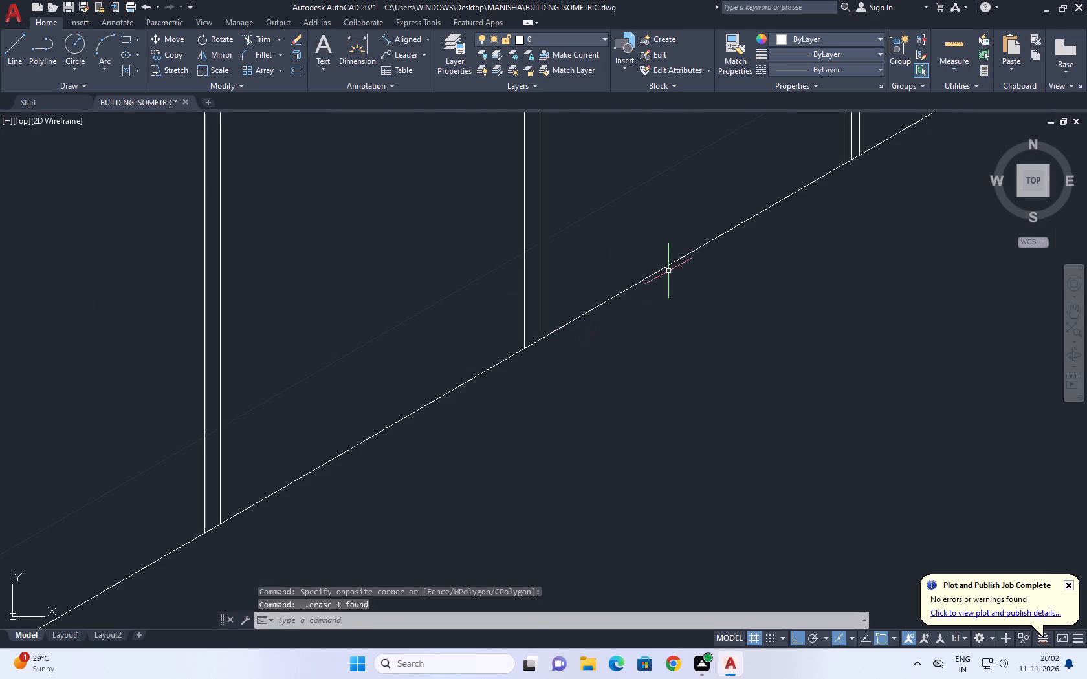
pyautogui.moveTo(453, 475); pyautogui.dragTo(389, 523, button='middle')
pyautogui.moveTo(696, 252); pyautogui.dragTo(485, 493, button='middle')
pyautogui.scroll(1, 668, 347)
pyautogui.scroll(4, 560, 464)
pyautogui.moveTo(413, 327); pyautogui.dragTo(405, 325)
pyautogui.click(368, 298)
pyautogui.scroll(-5, 442, 309)
pyautogui.press('Delete')
pyautogui.scroll(-3, 522, 302)
# Erase the remaining middle line in the two vertical line groups of the recessed wall nearest the post.
pyautogui.scroll(4, 578, 250)
pyautogui.moveTo(688, 257); pyautogui.dragTo(473, 365, button='middle')
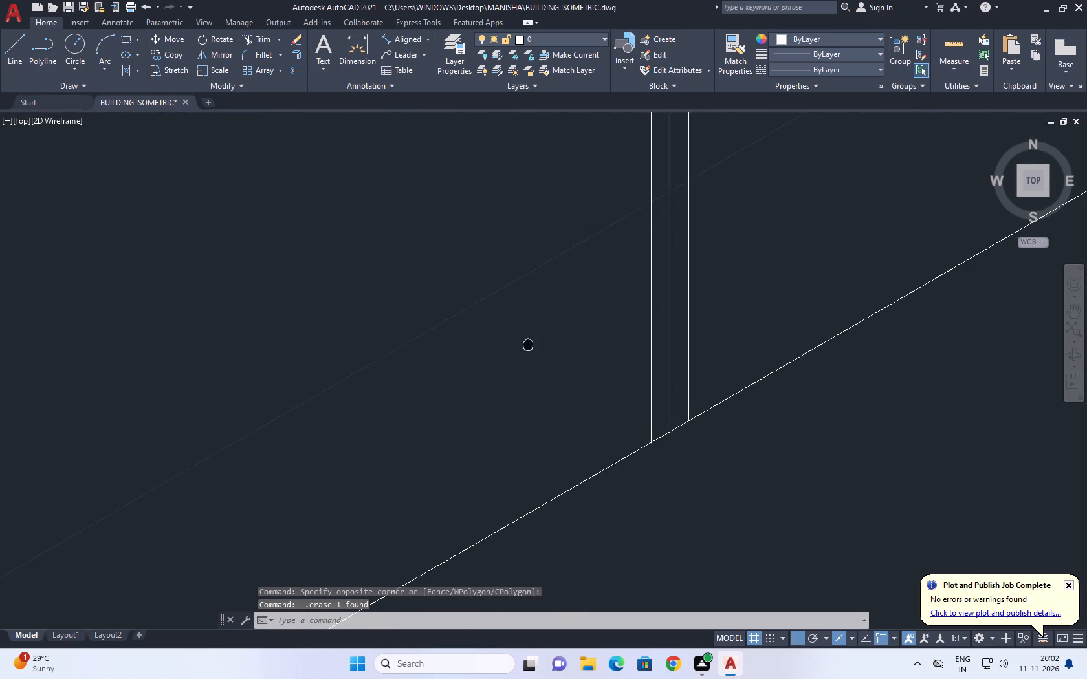
pyautogui.moveTo(473, 365); pyautogui.dragTo(302, 396, button='middle')
pyautogui.scroll(2, 457, 422)
pyautogui.click(393, 319)
pyautogui.moveTo(360, 290); pyautogui.dragTo(350, 282)
pyautogui.press('Delete')
pyautogui.scroll(-5, 385, 293)
pyautogui.moveTo(518, 270); pyautogui.dragTo(440, 429, button='middle')
pyautogui.scroll(-1, 445, 414)
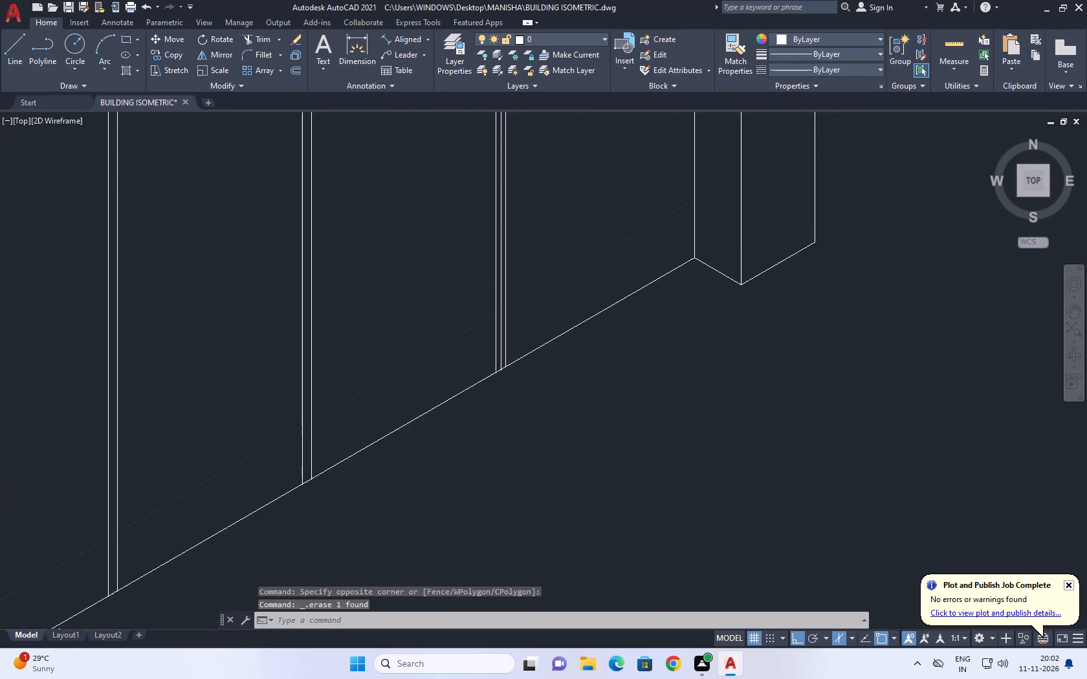
pyautogui.scroll(6, 482, 336)
pyautogui.click(505, 331)
pyautogui.click(495, 305)
pyautogui.press('Delete')
pyautogui.scroll(-10, 539, 329)
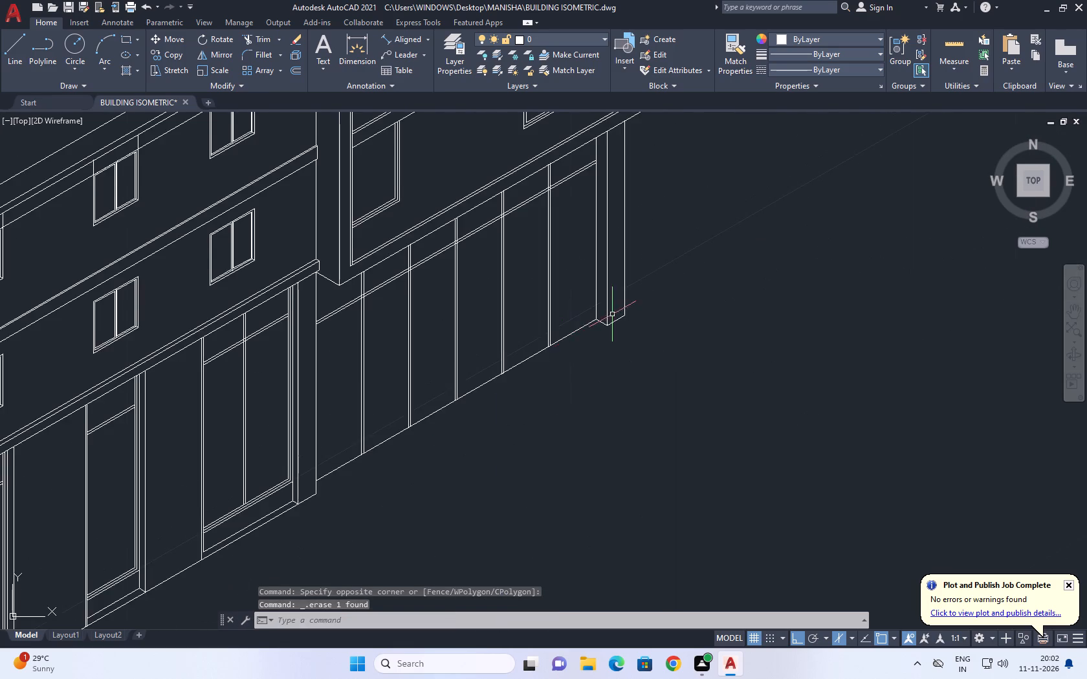
# Examine the recessed wall's mullions, the projecting block and the rest of the building's side facade.
pyautogui.moveTo(615, 318); pyautogui.dragTo(624, 334, button='middle')
pyautogui.scroll(1, 441, 237)
pyautogui.moveTo(439, 242); pyautogui.dragTo(527, 292, button='middle')
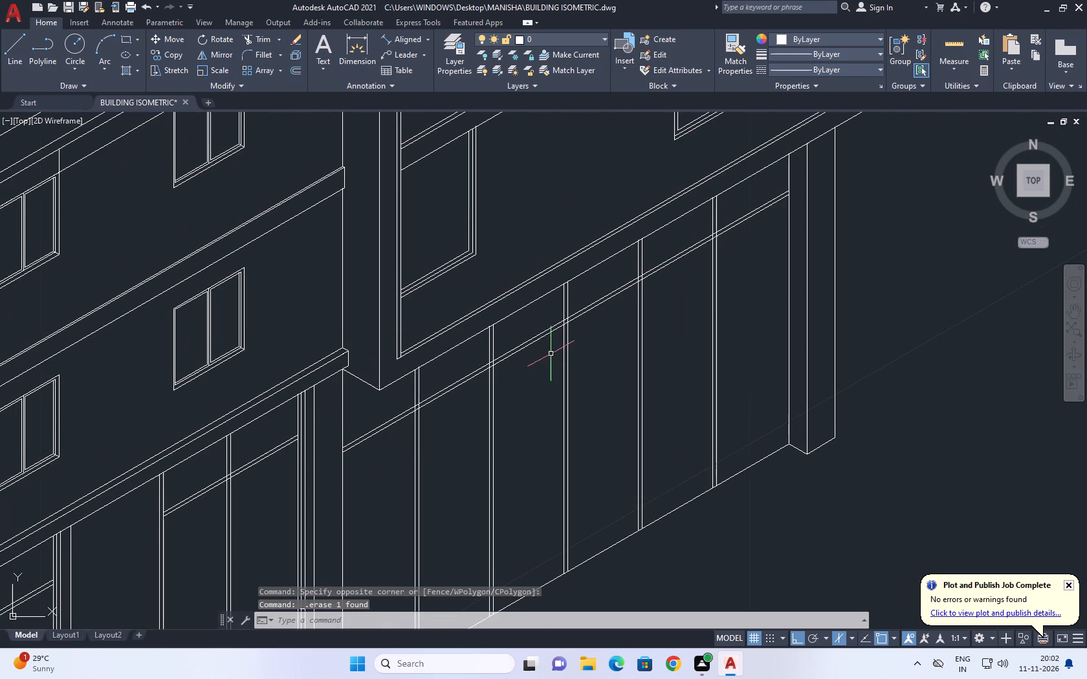
pyautogui.moveTo(528, 363); pyautogui.dragTo(595, 330, button='middle')
pyautogui.scroll(-1, 601, 352)
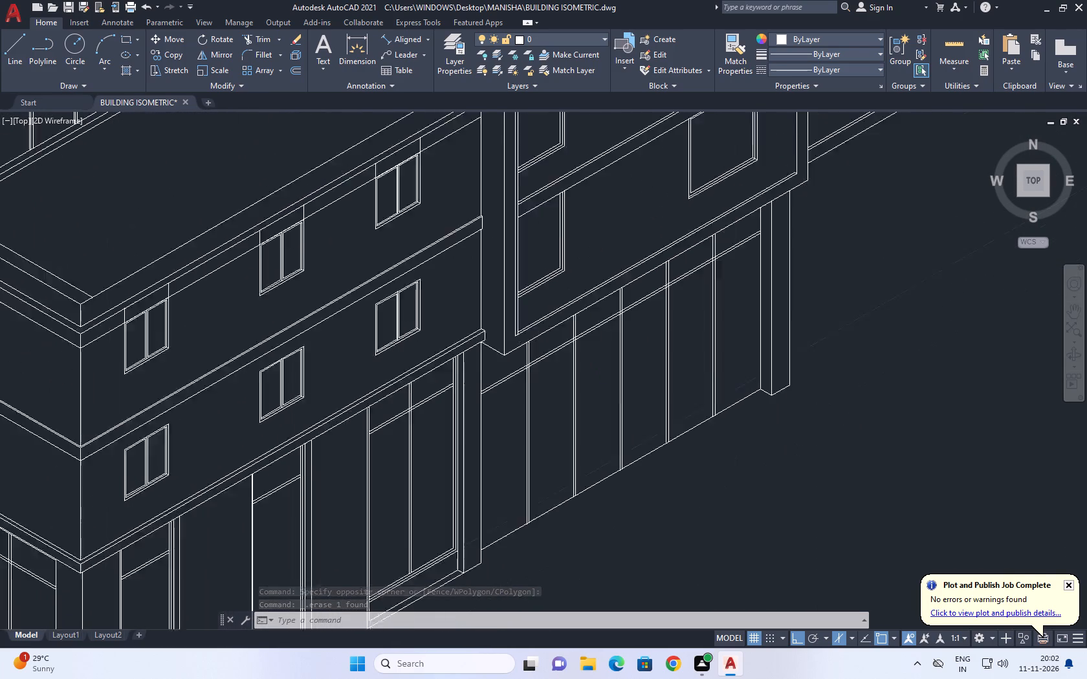
pyautogui.scroll(-1, 602, 361)
pyautogui.moveTo(629, 422); pyautogui.dragTo(523, 385, button='middle')
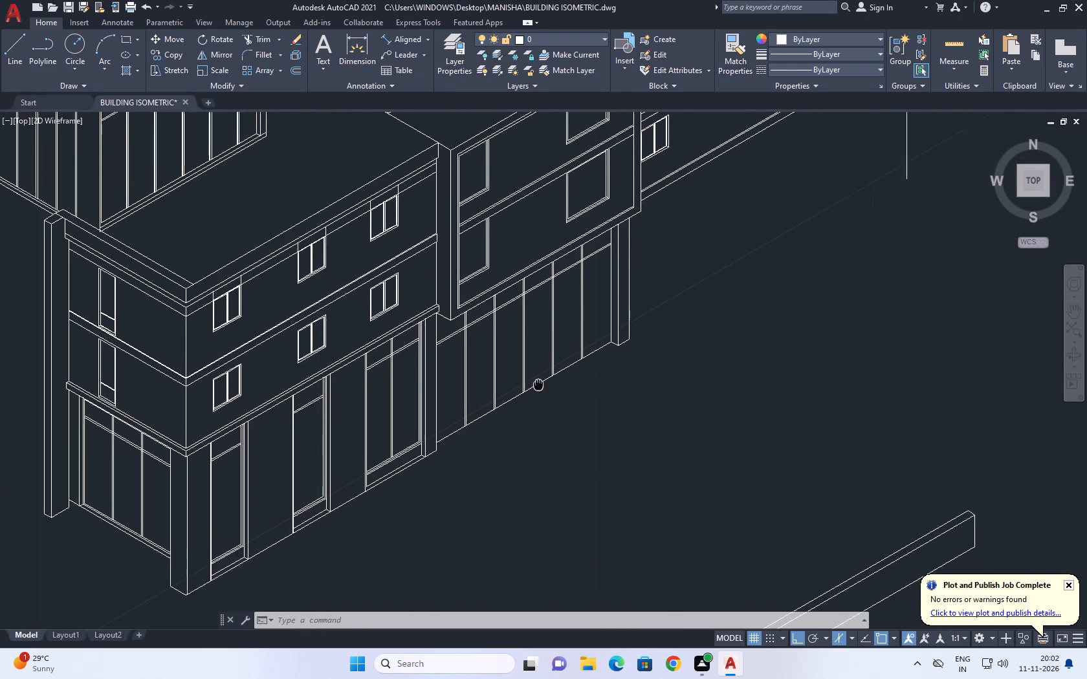
pyautogui.moveTo(523, 385); pyautogui.dragTo(508, 385, button='middle')
pyautogui.moveTo(554, 321); pyautogui.dragTo(570, 355, button='middle')
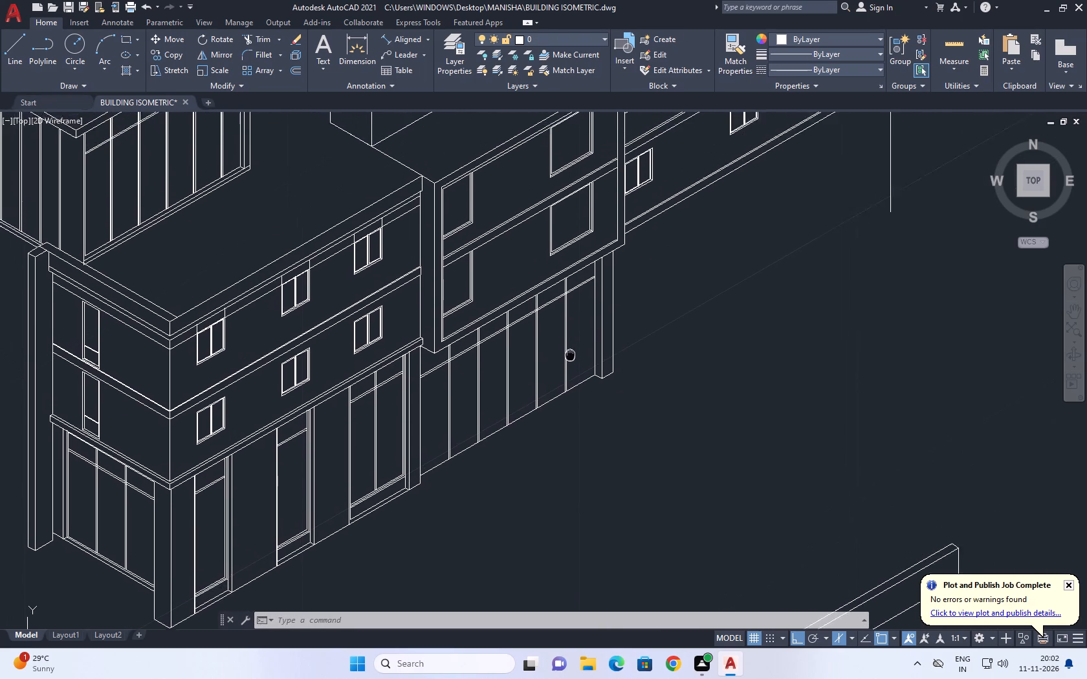
pyautogui.moveTo(570, 355); pyautogui.dragTo(395, 393, button='middle')
pyautogui.scroll(1, 395, 393)
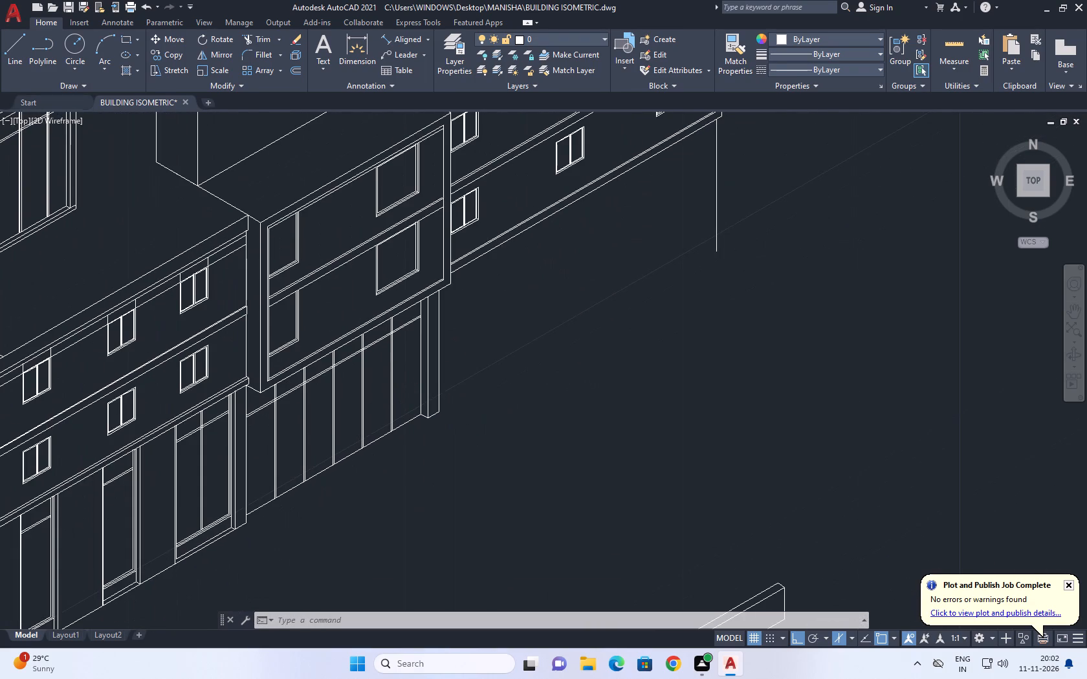
pyautogui.scroll(-2, 439, 332)
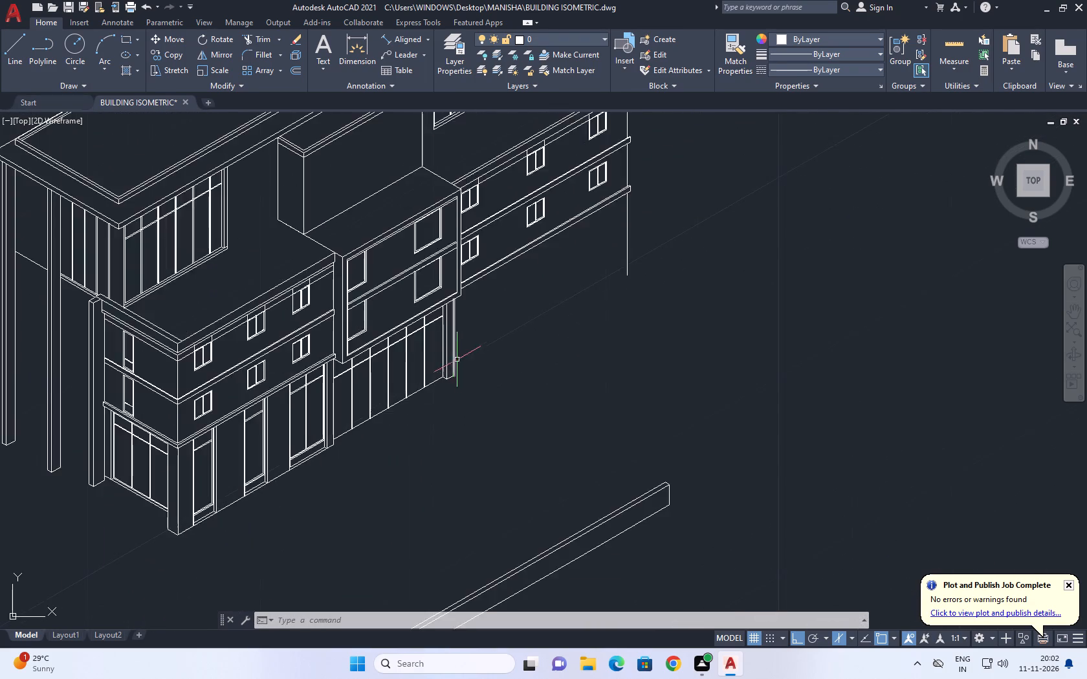
pyautogui.scroll(-1, 463, 363)
pyautogui.moveTo(540, 363); pyautogui.dragTo(546, 404, button='middle')
pyautogui.scroll(1, 547, 405)
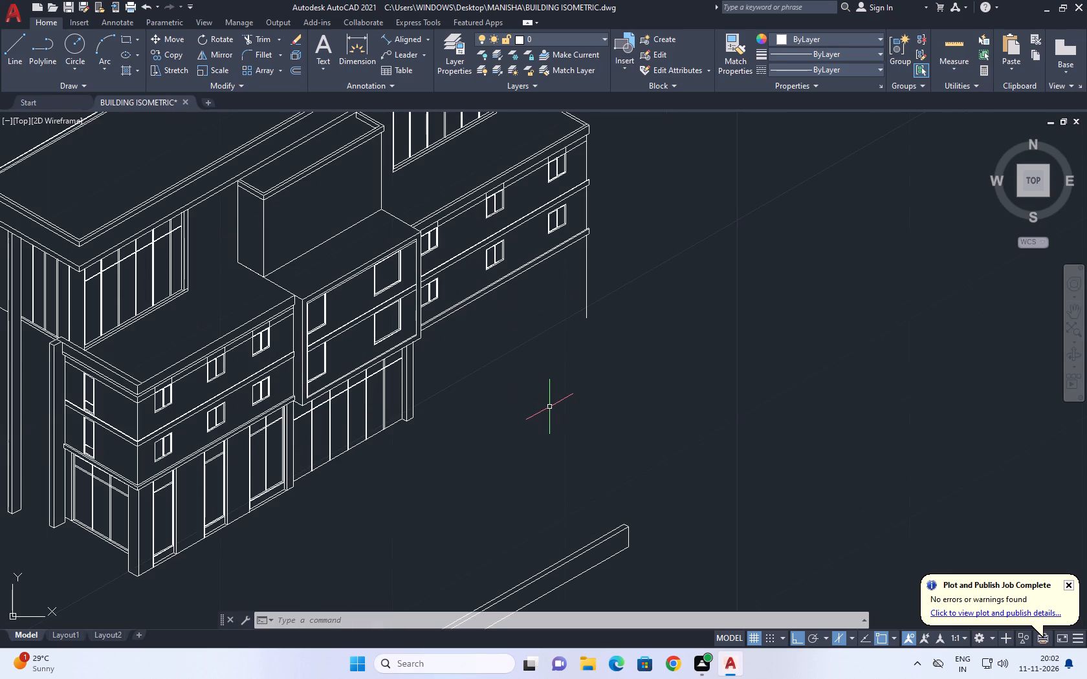
pyautogui.moveTo(516, 255); pyautogui.dragTo(517, 257, button='middle')
pyautogui.moveTo(517, 257); pyautogui.dragTo(533, 342, button='middle')
pyautogui.moveTo(526, 442); pyautogui.dragTo(554, 400, button='middle')
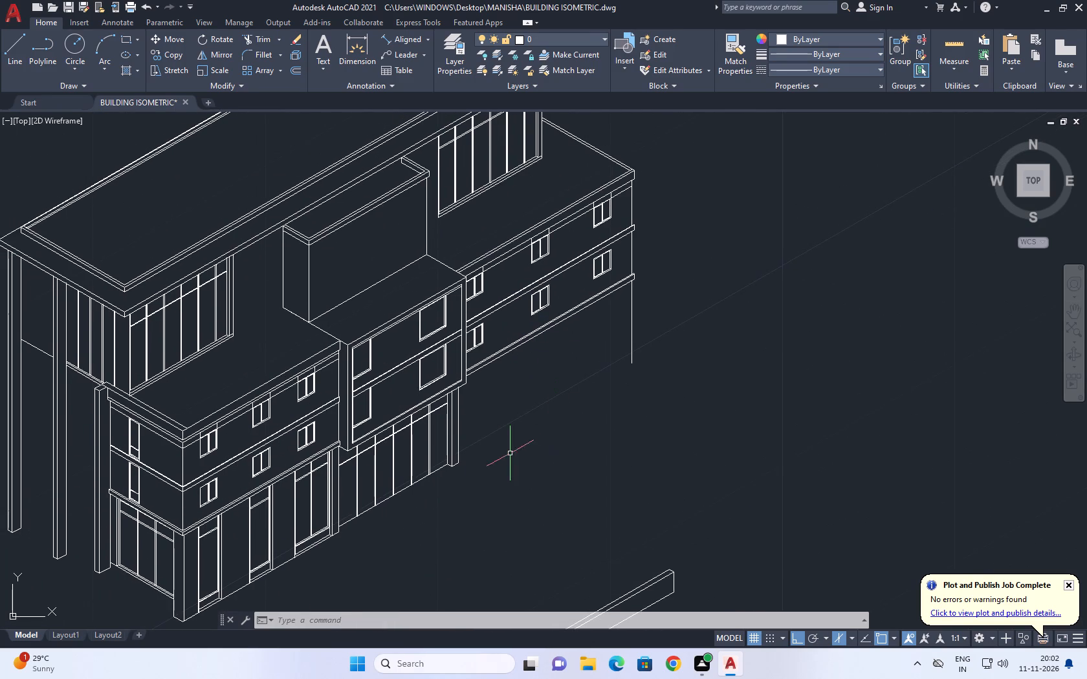
pyautogui.moveTo(497, 414); pyautogui.dragTo(446, 344, button='middle')
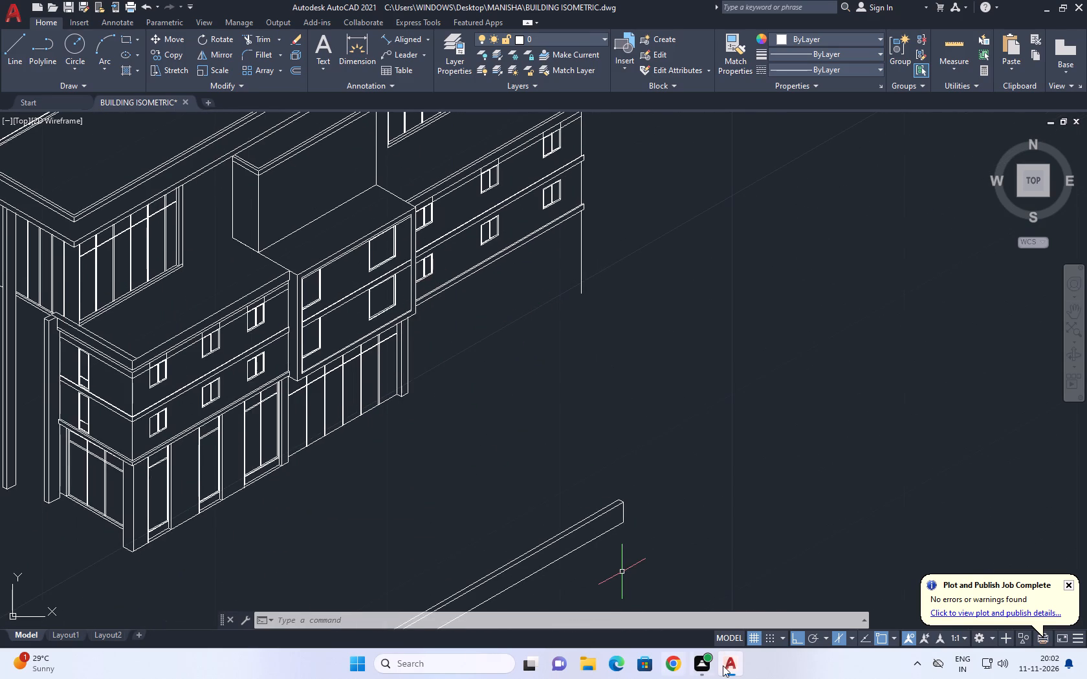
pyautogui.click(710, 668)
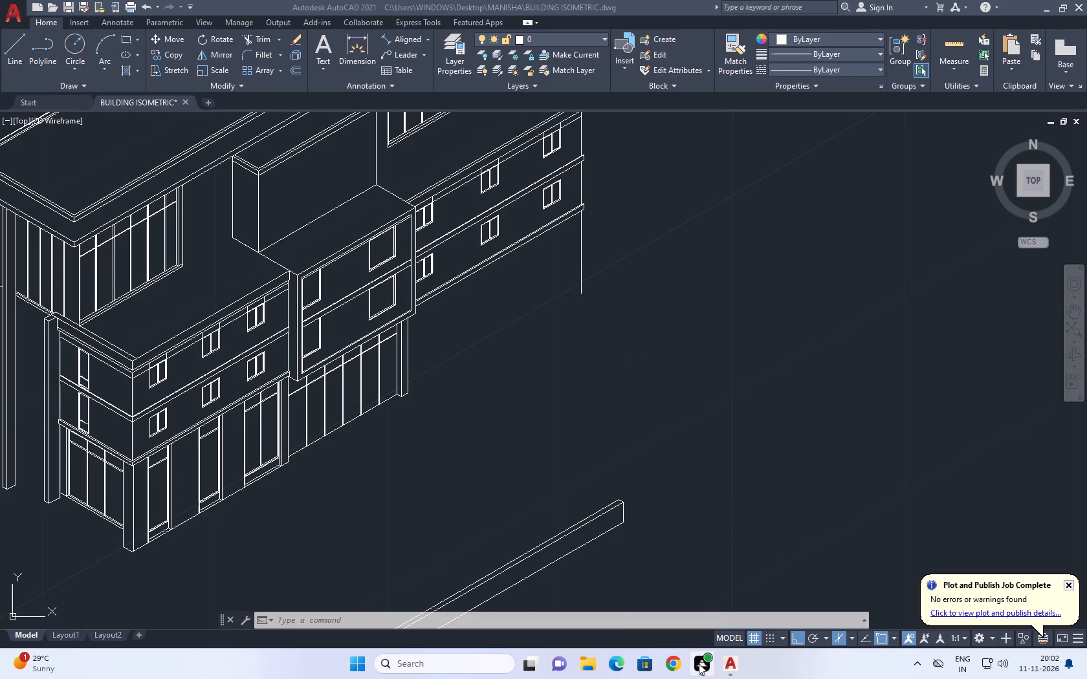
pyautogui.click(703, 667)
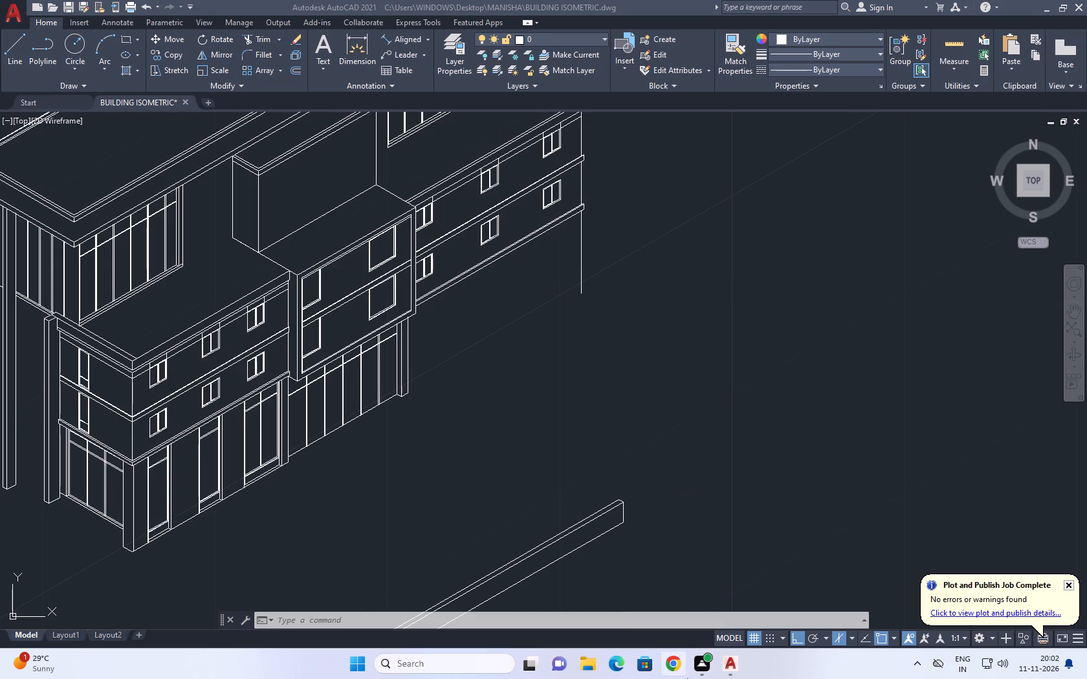
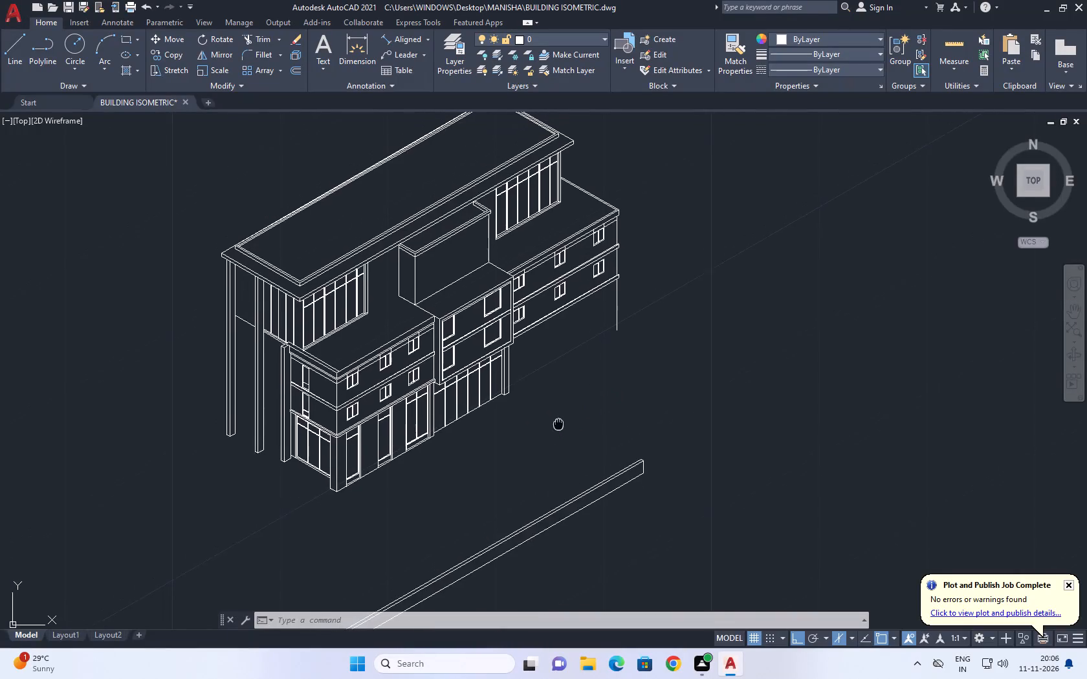
# Draw a 30° isometric line from the central column's outer edge, just above its base, past the wing's far-end vertical edge.
pyautogui.moveTo(582, 475); pyautogui.dragTo(582, 465, button='middle')
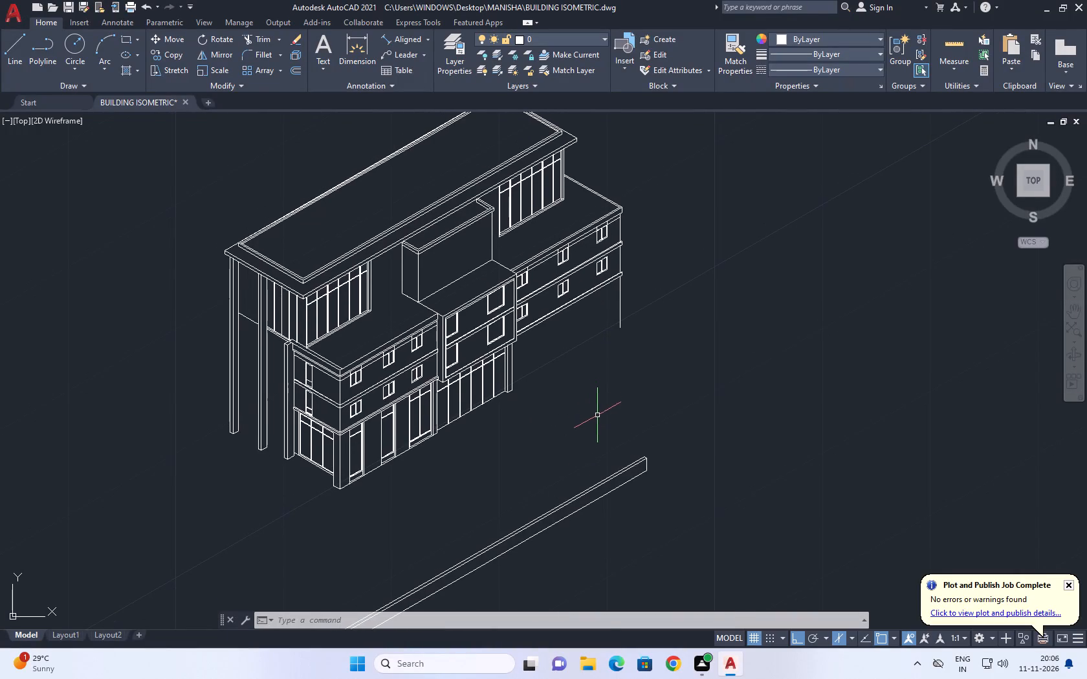
pyautogui.moveTo(509, 405); pyautogui.dragTo(527, 439, button='middle')
pyautogui.moveTo(587, 466); pyautogui.dragTo(615, 464, button='middle')
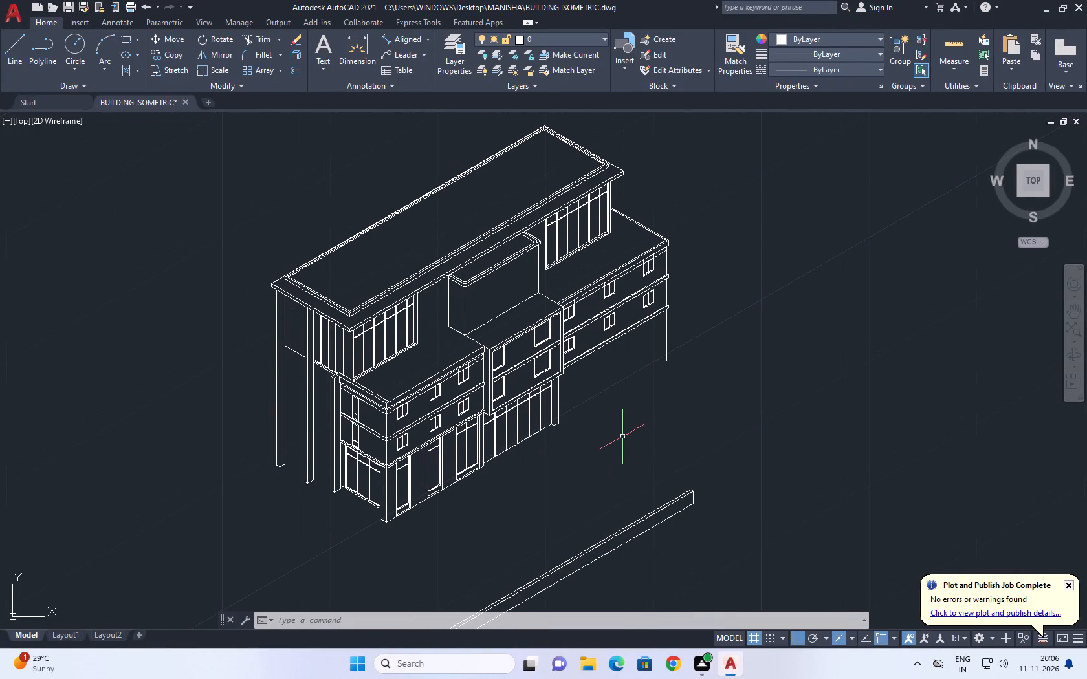
pyautogui.scroll(2, 599, 387)
pyautogui.moveTo(566, 353); pyautogui.dragTo(576, 402, button='middle')
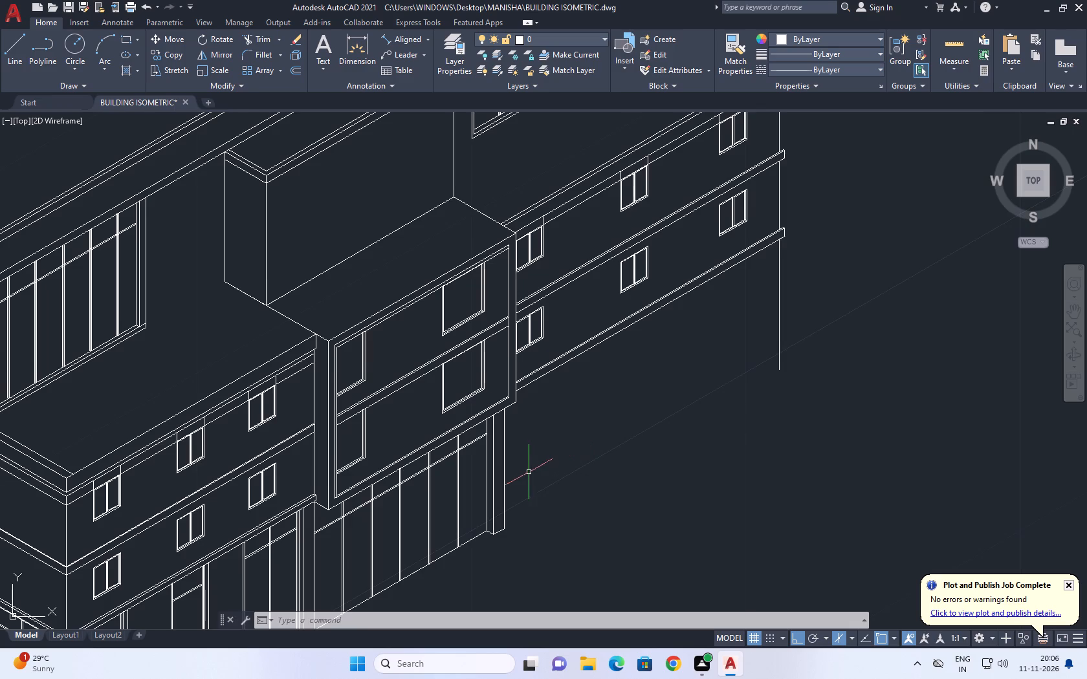
pyautogui.moveTo(587, 463); pyautogui.dragTo(536, 465, button='middle')
pyautogui.write('L')
pyautogui.press('space')
pyautogui.moveTo(570, 471); pyautogui.dragTo(589, 457, button='middle')
pyautogui.scroll(1, 459, 514)
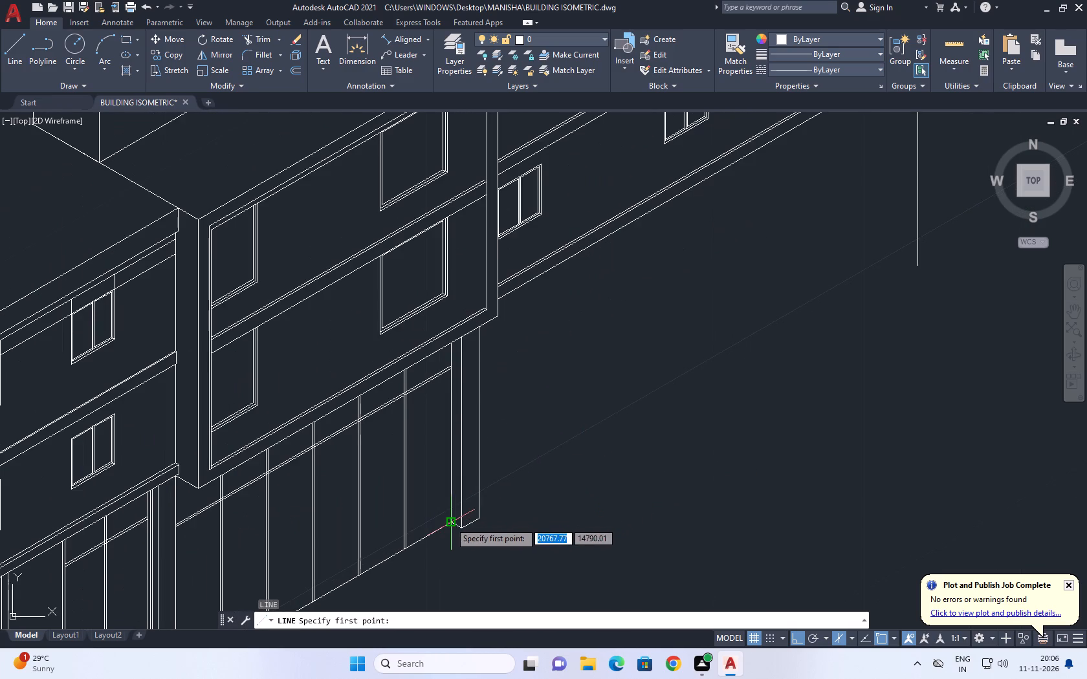
pyautogui.click(481, 510)
pyautogui.moveTo(679, 380); pyautogui.dragTo(540, 441, button='middle')
pyautogui.scroll(-1, 535, 442)
pyautogui.click(716, 345)
pyautogui.press('space')
# Trim the new line's overshoot beyond the wing's far-end edge and the part of that edge hanging below the line.
pyautogui.moveTo(613, 440); pyautogui.dragTo(648, 448, button='middle')
pyautogui.write('TR')
pyautogui.press('space')
pyautogui.scroll(3, 653, 448)
pyautogui.moveTo(748, 325); pyautogui.dragTo(557, 524, button='middle')
pyautogui.click(784, 308)
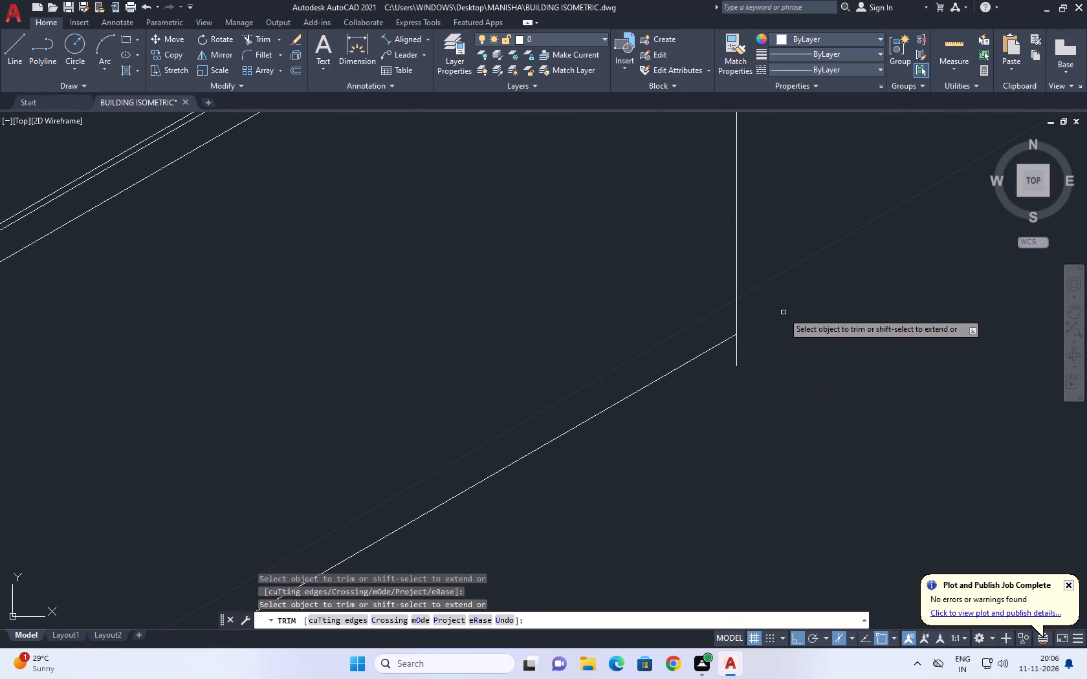
pyautogui.click(757, 354)
pyautogui.click(710, 372)
pyautogui.scroll(-4, 723, 374)
pyautogui.press('space')
pyautogui.moveTo(620, 481); pyautogui.dragTo(679, 486, button='middle')
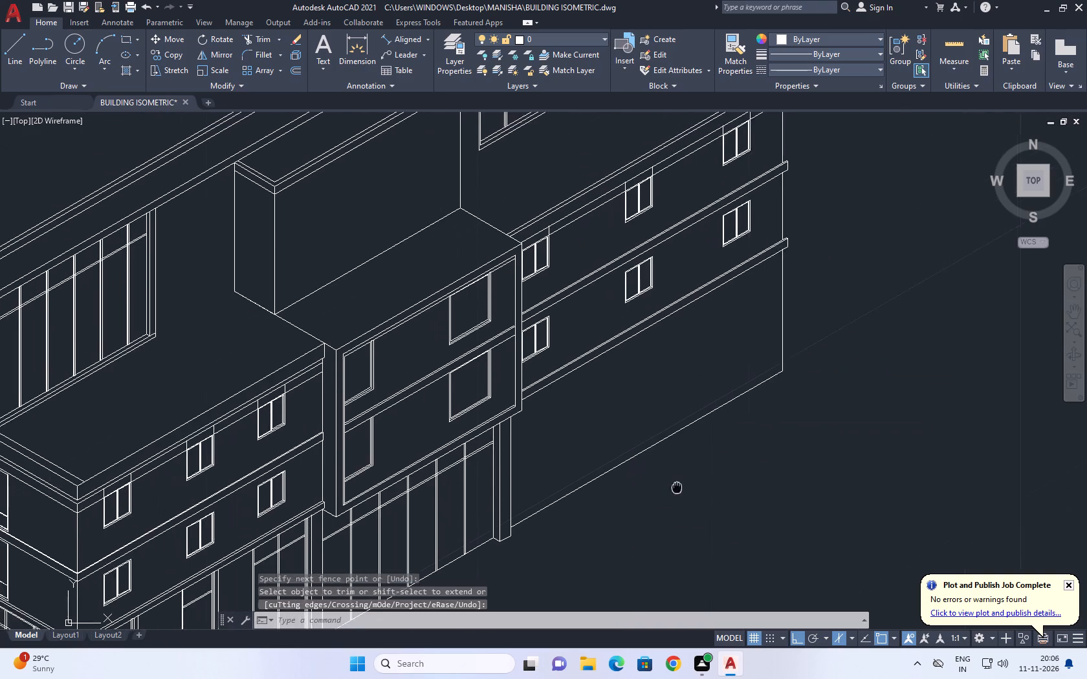
pyautogui.moveTo(679, 486); pyautogui.dragTo(718, 486, button='middle')
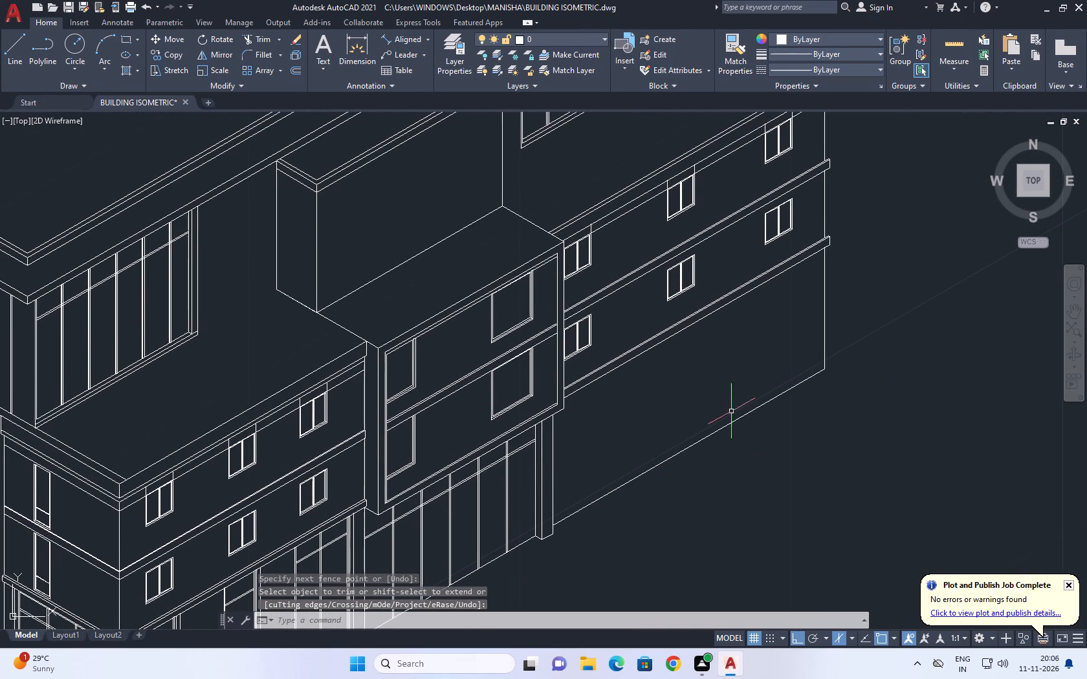
# Draw a second, parallel 30° base line from the central column's bottom outer corner past the far end of the wing.
pyautogui.moveTo(601, 472); pyautogui.dragTo(619, 422, button='middle')
pyautogui.scroll(2, 562, 489)
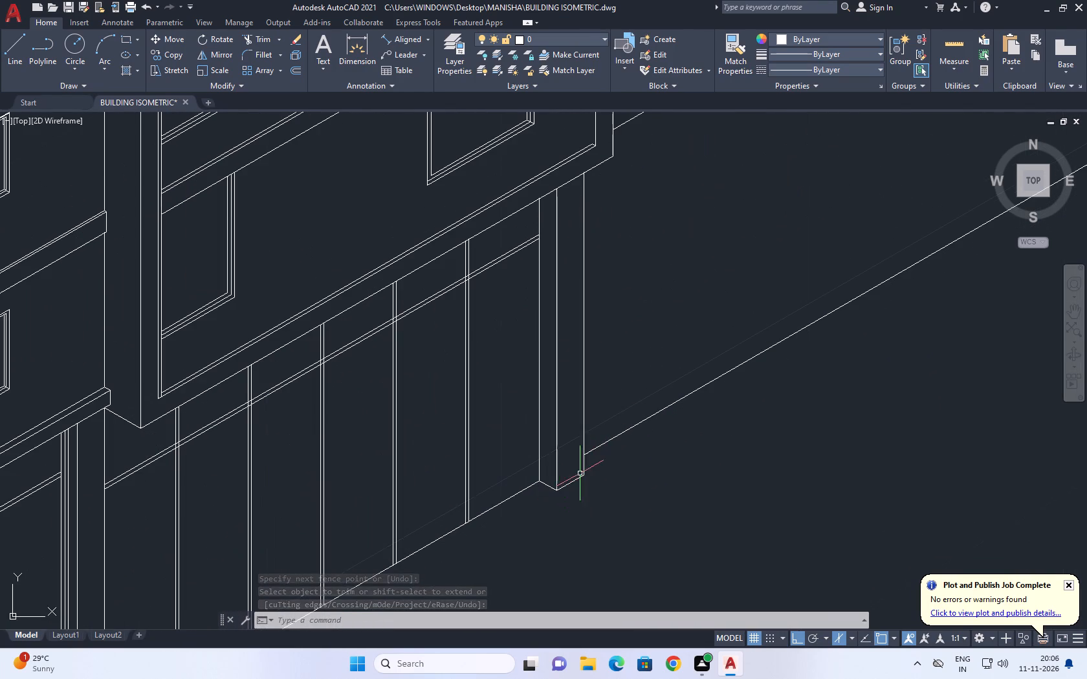
pyautogui.press('l')
pyautogui.press('space')
pyautogui.click(586, 477)
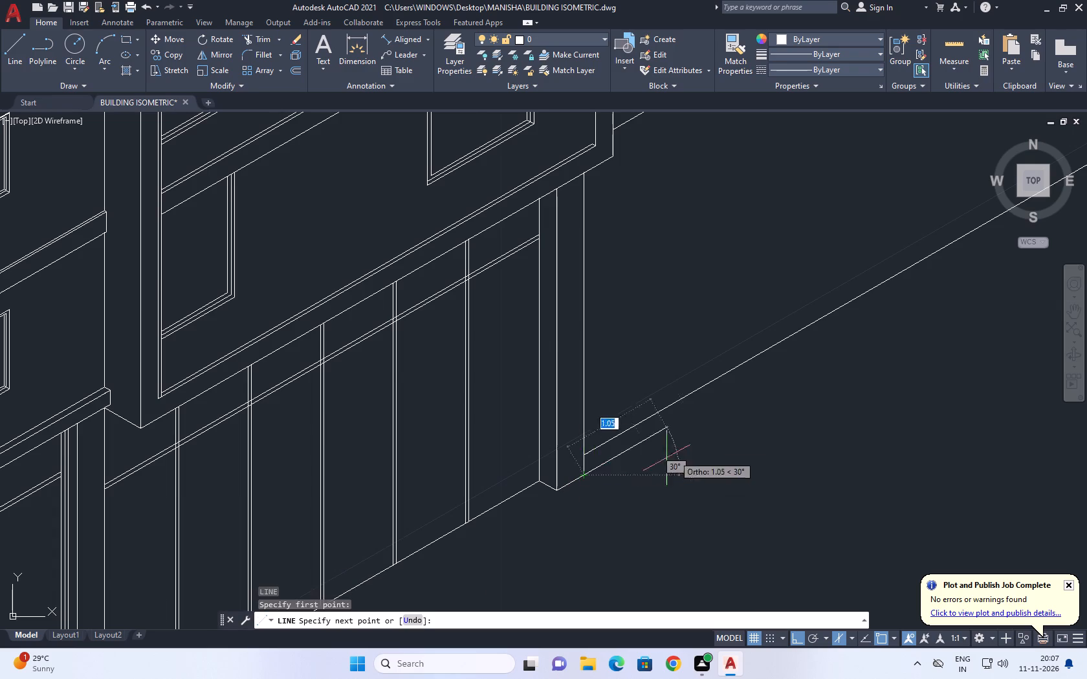
pyautogui.scroll(-1, 692, 445)
pyautogui.moveTo(769, 420); pyautogui.dragTo(408, 521, button='middle')
pyautogui.scroll(-1, 405, 523)
pyautogui.click(696, 377)
pyautogui.press('space')
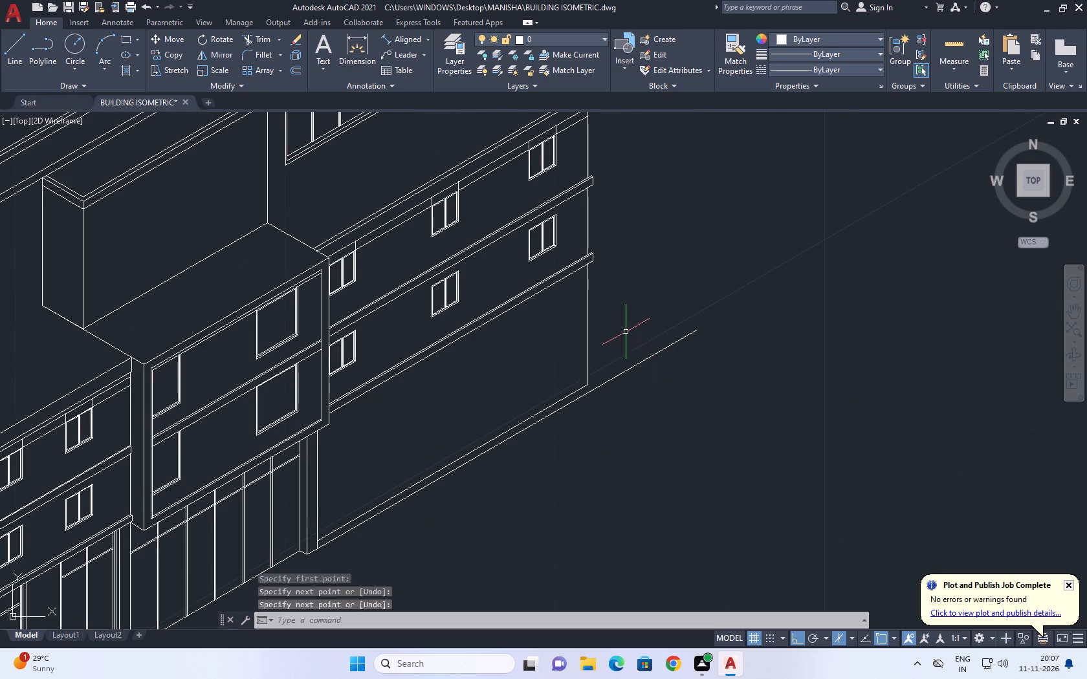
# Move the wing's ground-floor far-end vertical edge slightly inward along the facade.
pyautogui.moveTo(626, 333); pyautogui.dragTo(674, 440, button='middle')
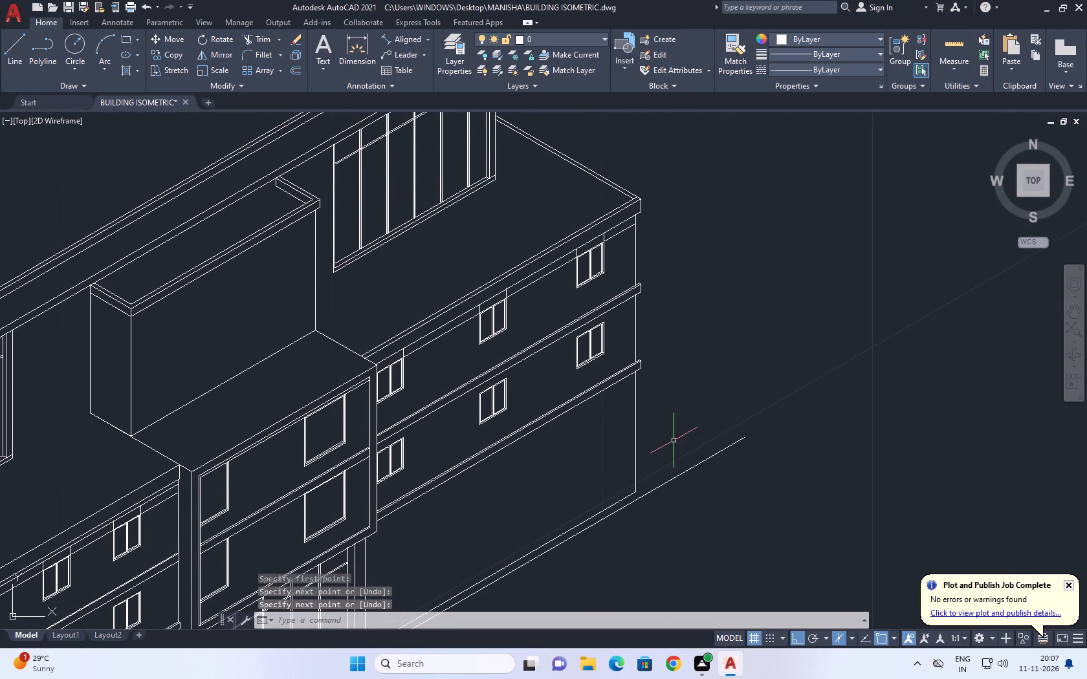
pyautogui.moveTo(674, 446); pyautogui.dragTo(754, 433, button='middle')
pyautogui.click(733, 405)
pyautogui.click(702, 421)
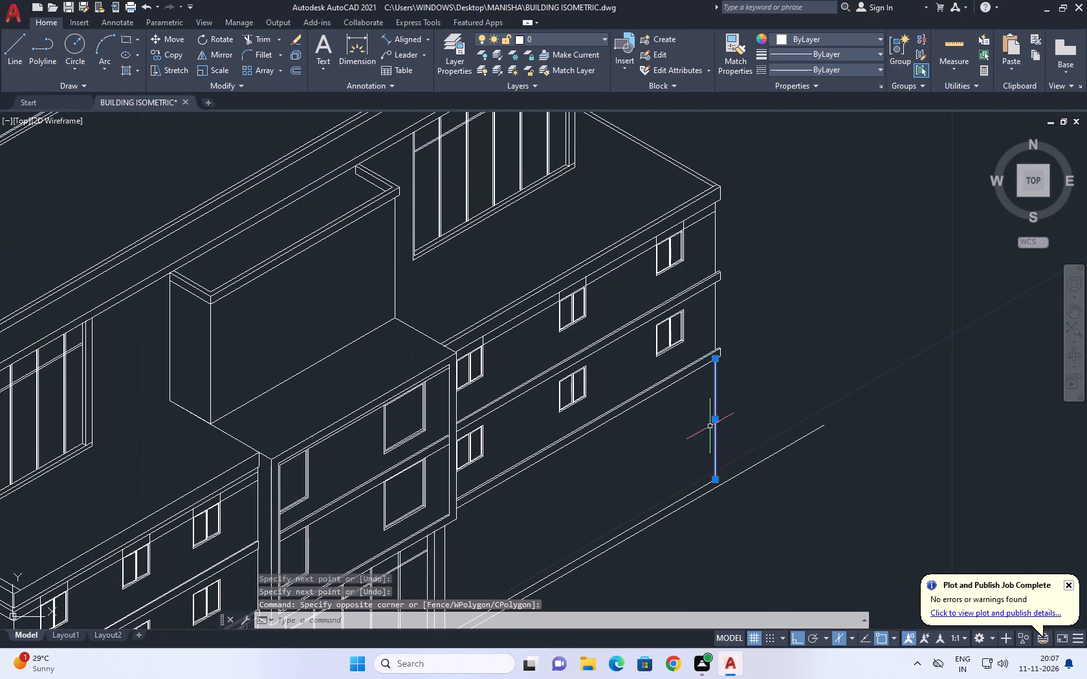
pyautogui.moveTo(732, 433); pyautogui.dragTo(781, 422, button='middle')
pyautogui.write('M')
pyautogui.press('space')
pyautogui.click(831, 387)
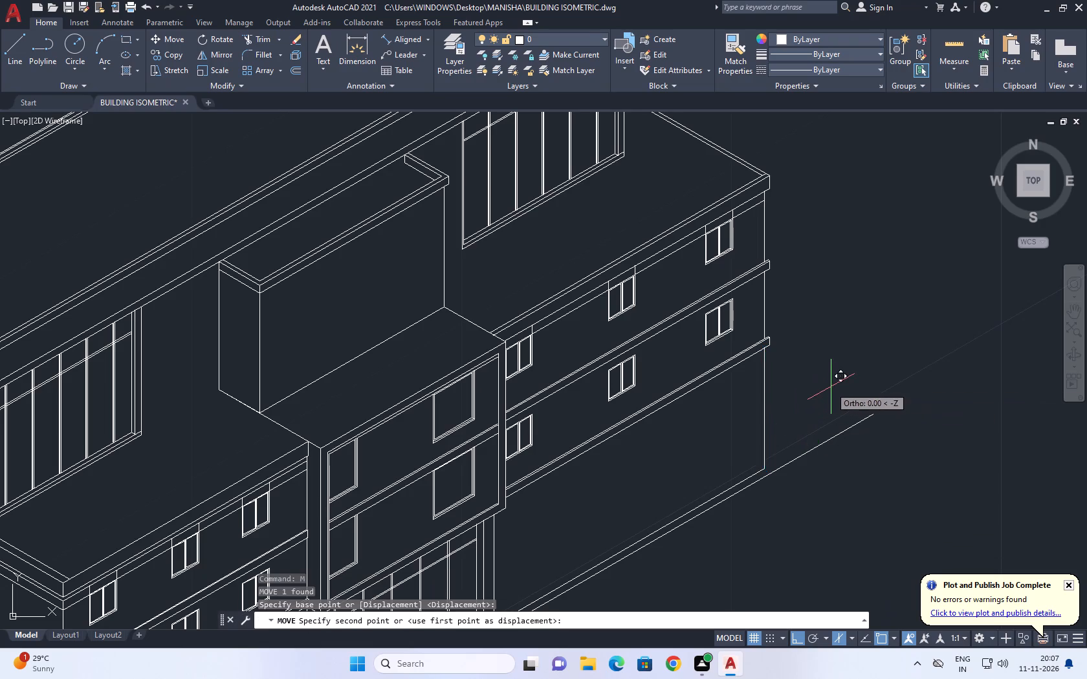
pyautogui.click(815, 398)
# Trim the piece of the upper base line that projects beyond the moved vertical edge.
pyautogui.moveTo(747, 483); pyautogui.dragTo(837, 447, button='middle')
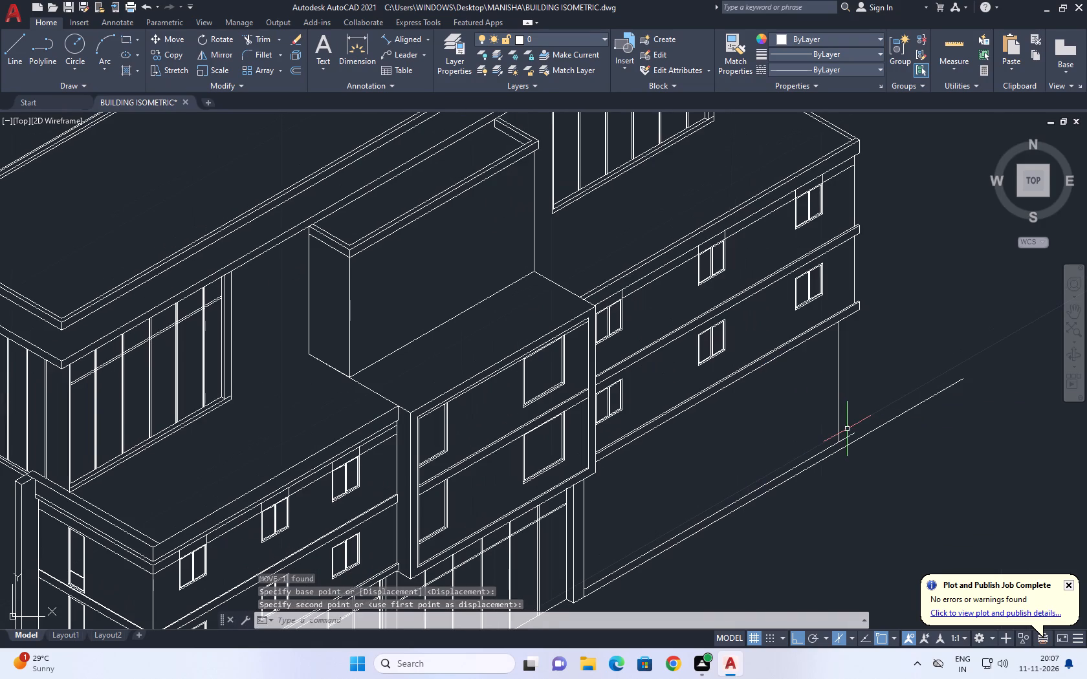
pyautogui.write('TR')
pyautogui.press('space')
pyautogui.scroll(1, 848, 429)
pyautogui.click(850, 438)
pyautogui.press('space')
pyautogui.press('space')
pyautogui.scroll(-1, 841, 418)
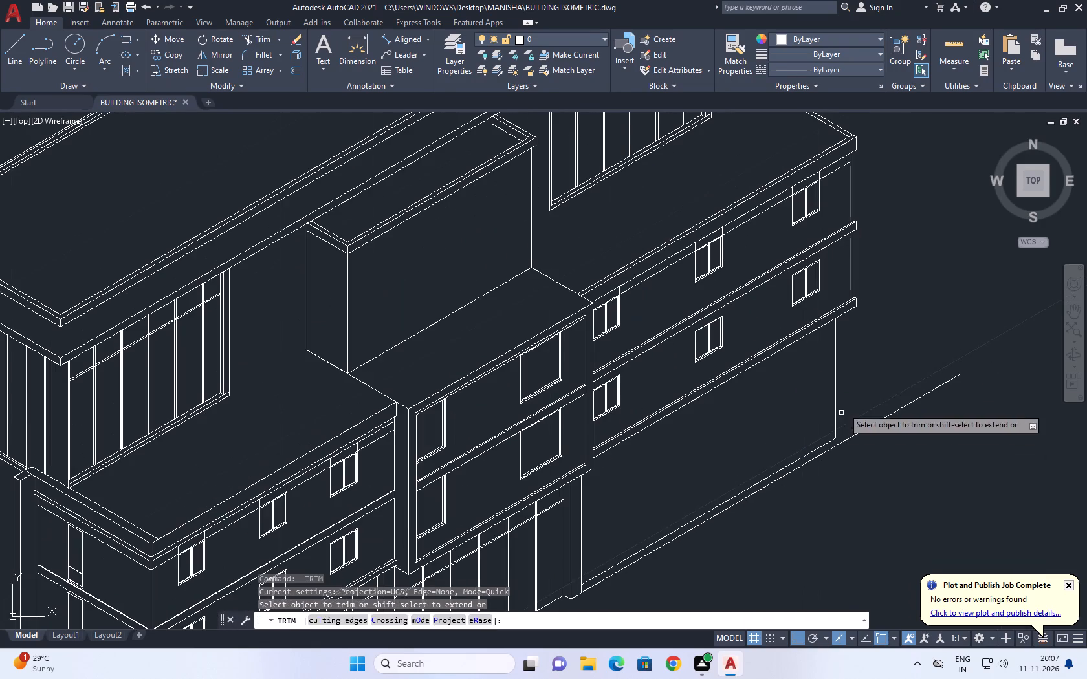
pyautogui.moveTo(862, 339); pyautogui.dragTo(853, 426, button='middle')
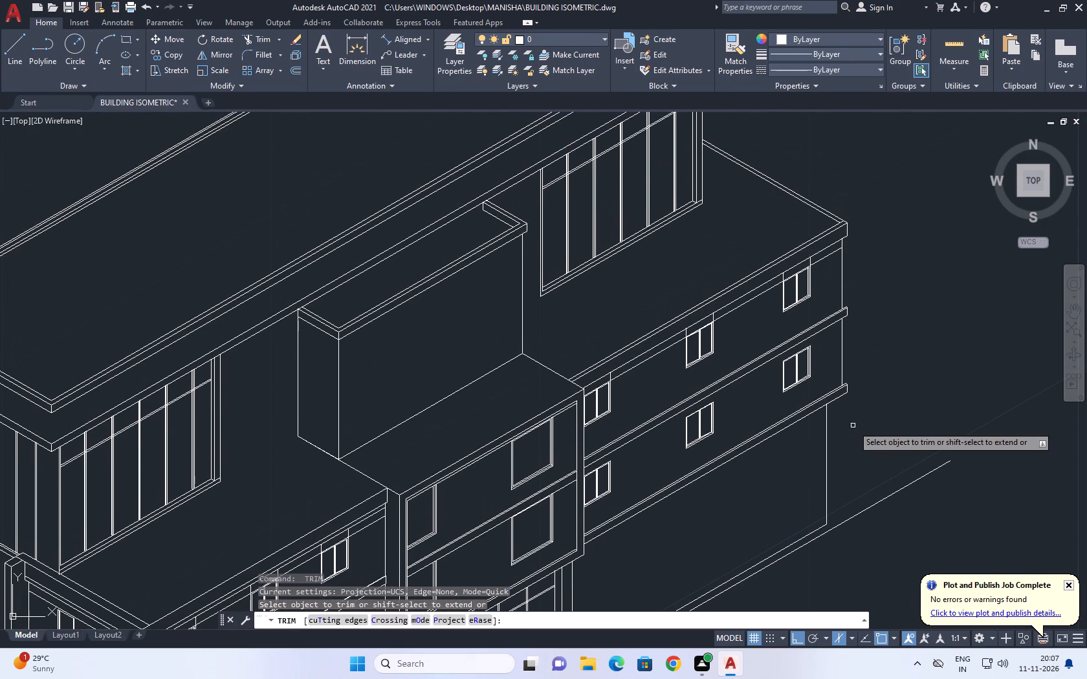
pyautogui.press('space')
pyautogui.scroll(-1, 852, 429)
pyautogui.press('space')
pyautogui.moveTo(864, 426); pyautogui.dragTo(859, 367, button='middle')
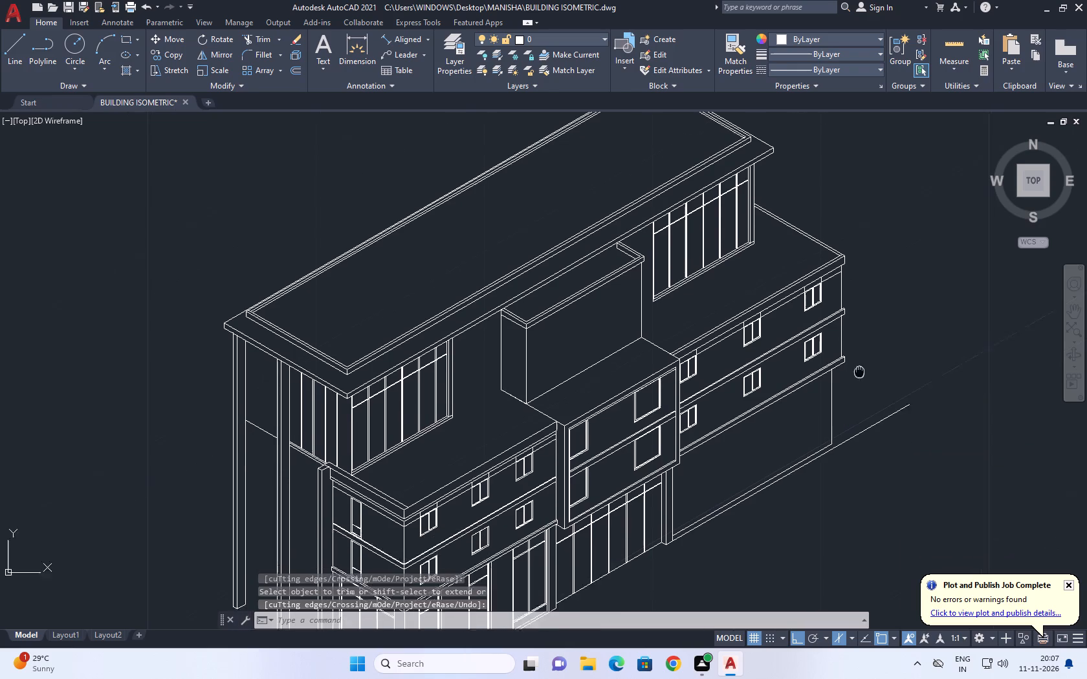
pyautogui.moveTo(859, 367); pyautogui.dragTo(857, 363, button='middle')
pyautogui.middleClick(842, 429)
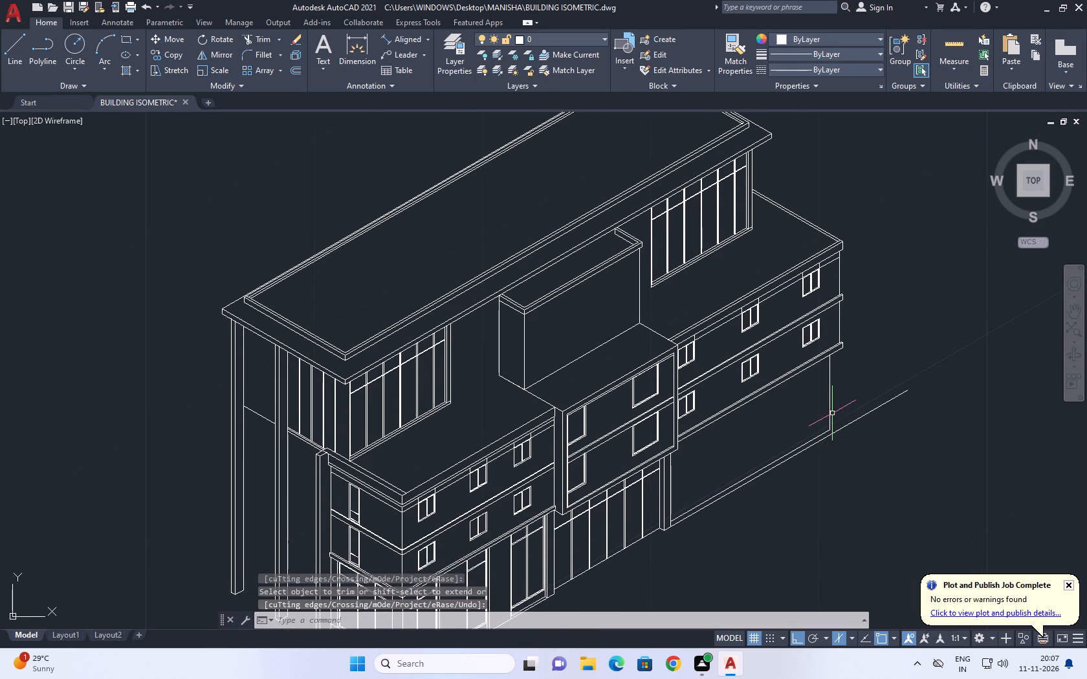
# Copy the moved vertical edge inward along the facade, trying distances of 0.1 and 1 and settling on 0.75.
pyautogui.scroll(1, 831, 412)
pyautogui.click(831, 391)
pyautogui.moveTo(822, 398); pyautogui.dragTo(815, 403)
pyautogui.write('CO')
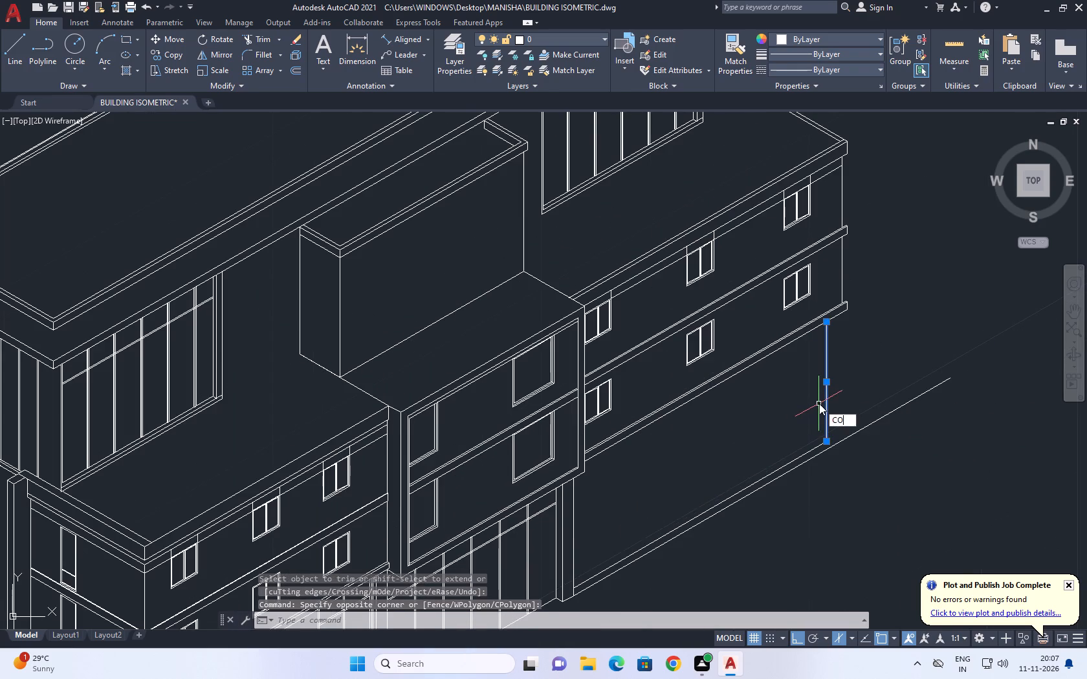
pyautogui.press('space')
pyautogui.click(820, 404)
pyautogui.press('0')
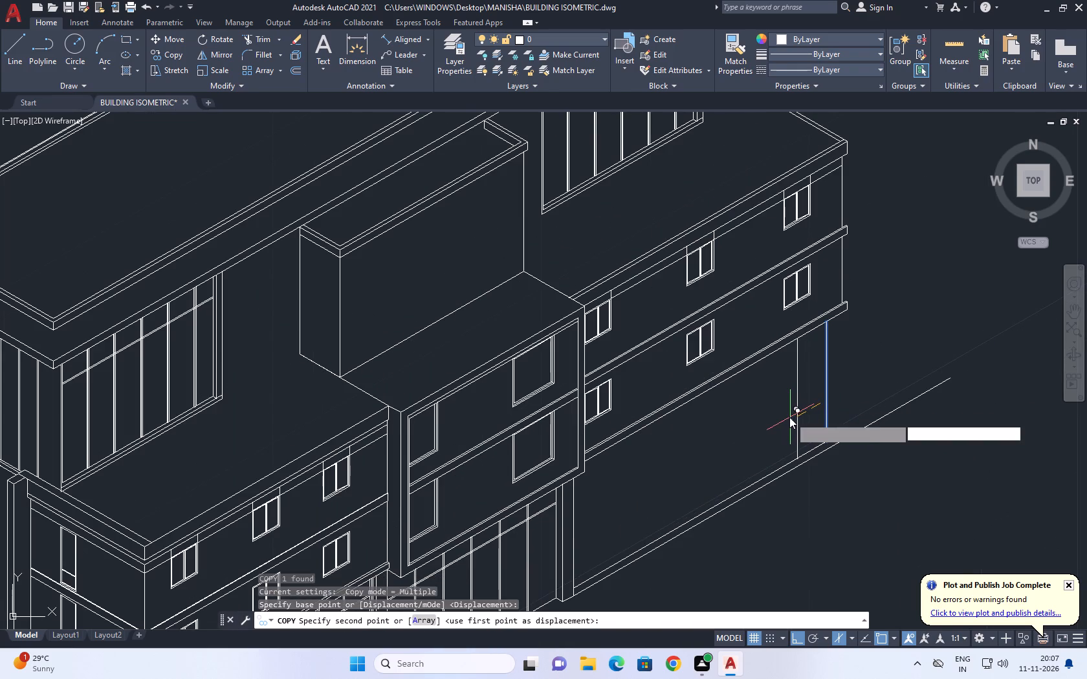
pyautogui.write('.1')
pyautogui.press('Return')
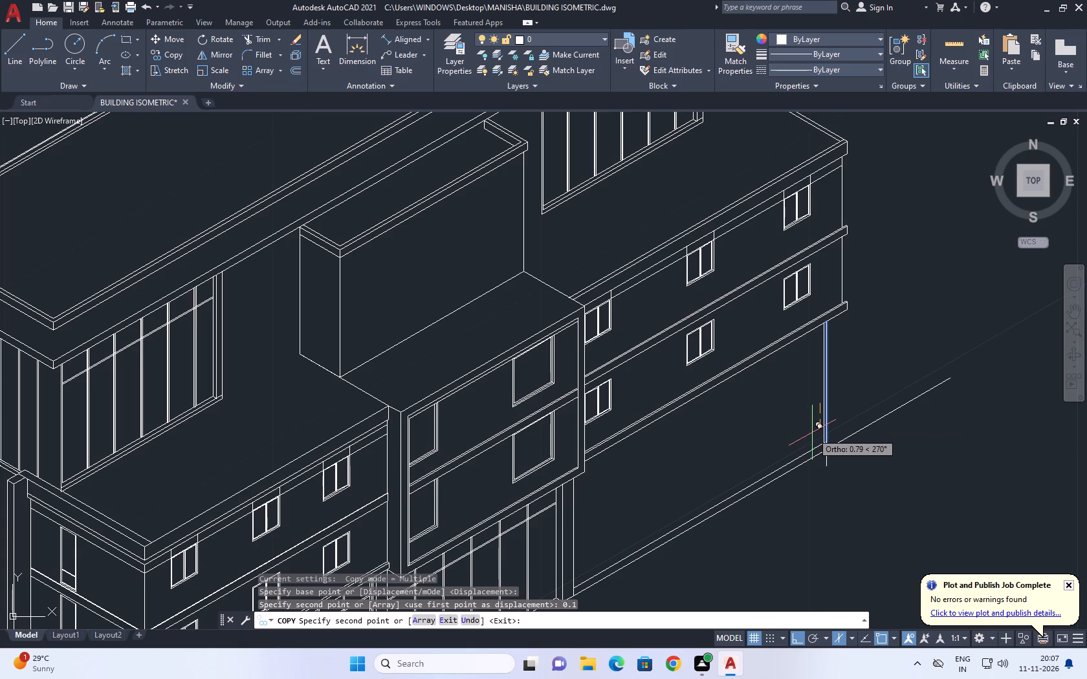
pyautogui.hotkey('ctrl', 'z')
pyautogui.press('1')
pyautogui.press('Return')
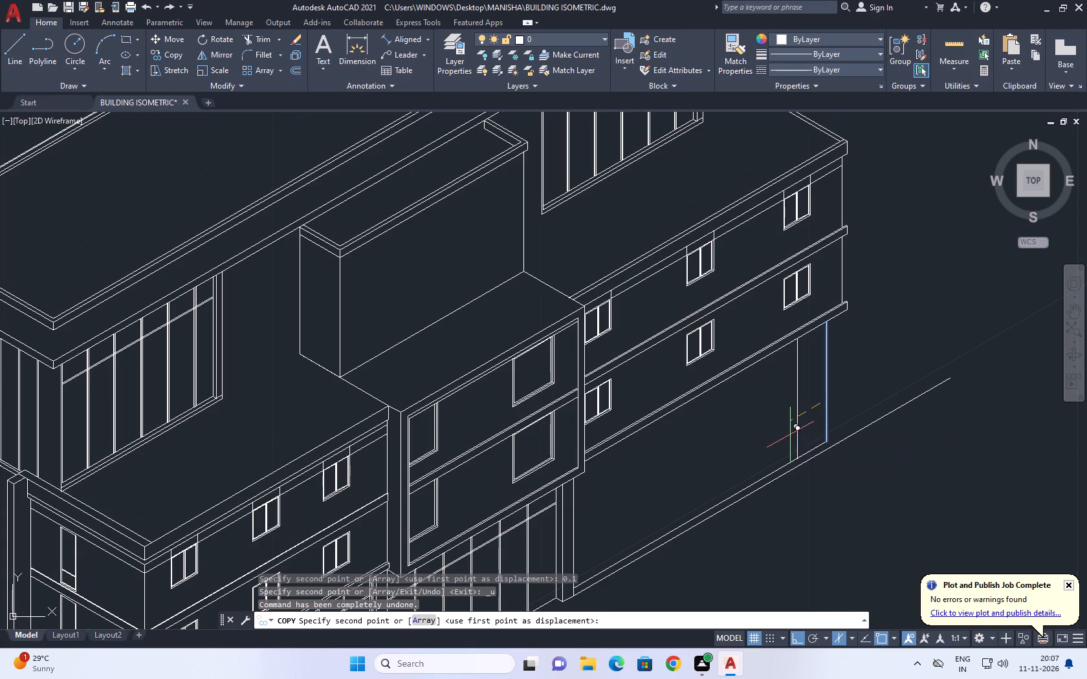
pyautogui.moveTo(783, 438); pyautogui.dragTo(820, 433, button='middle')
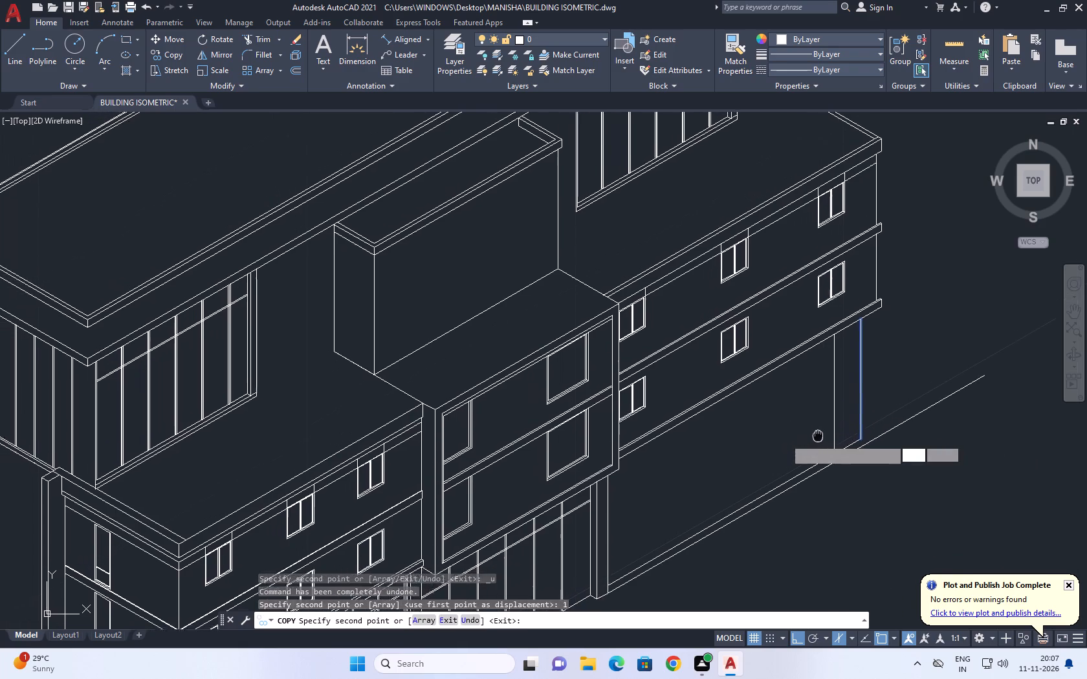
pyautogui.moveTo(820, 433); pyautogui.dragTo(841, 427, button='middle')
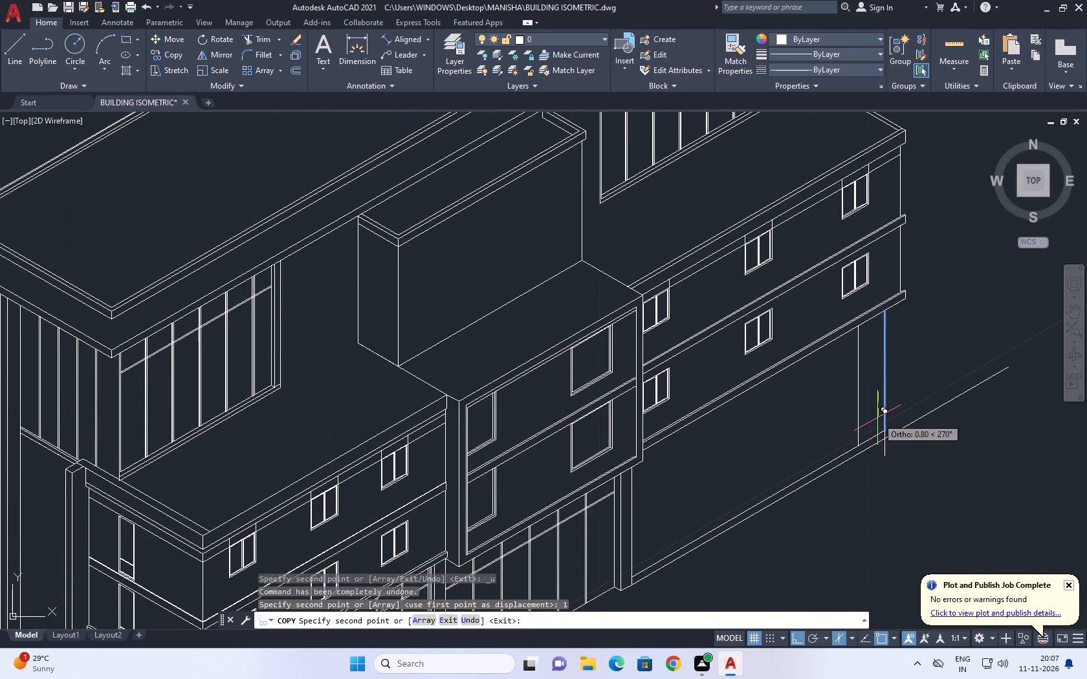
pyautogui.hotkey('ctrl', 'z')
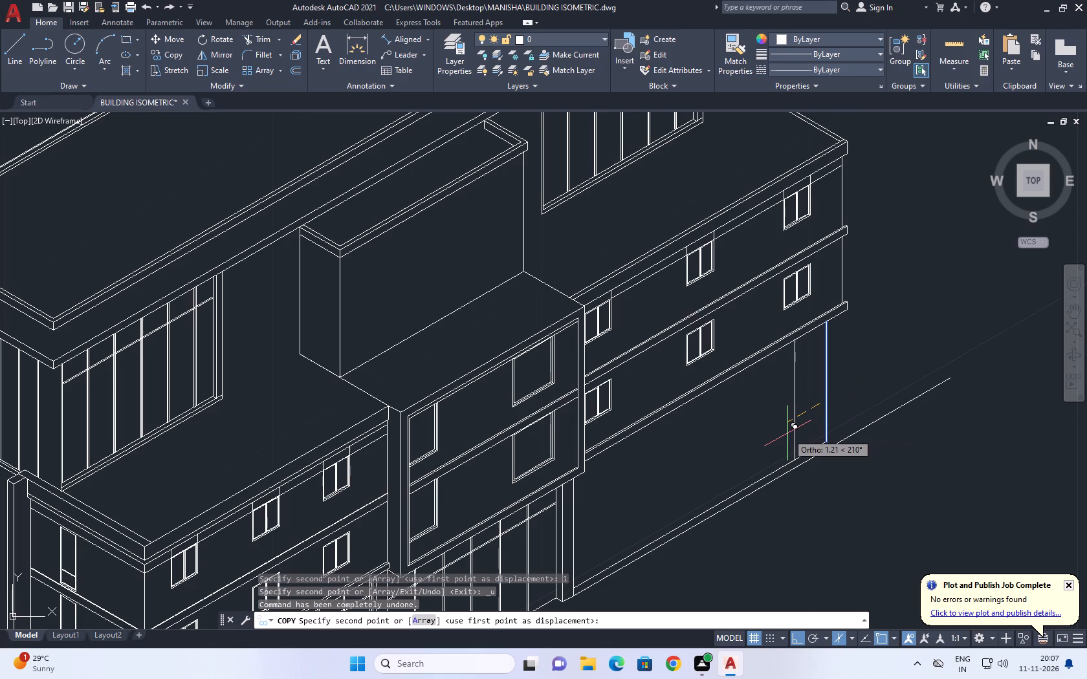
pyautogui.press('0')
pyautogui.write('.75')
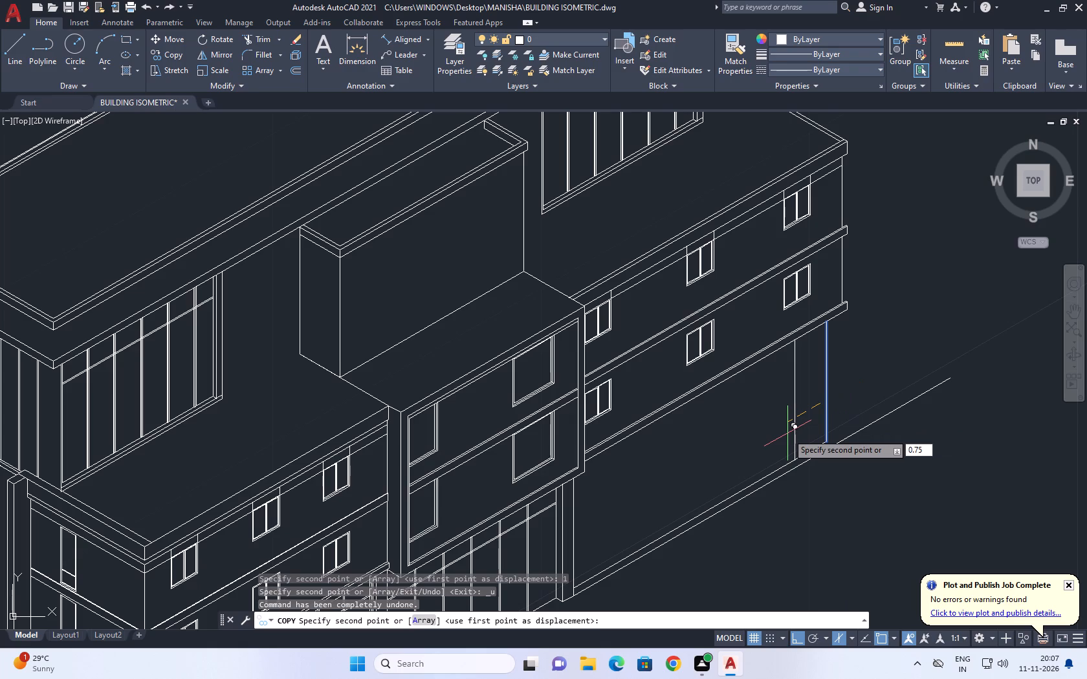
pyautogui.press('Return')
pyautogui.press('Escape')
# Extend both vertical edges of the far-end column down to the lower base line.
pyautogui.moveTo(878, 392); pyautogui.dragTo(851, 415, button='middle')
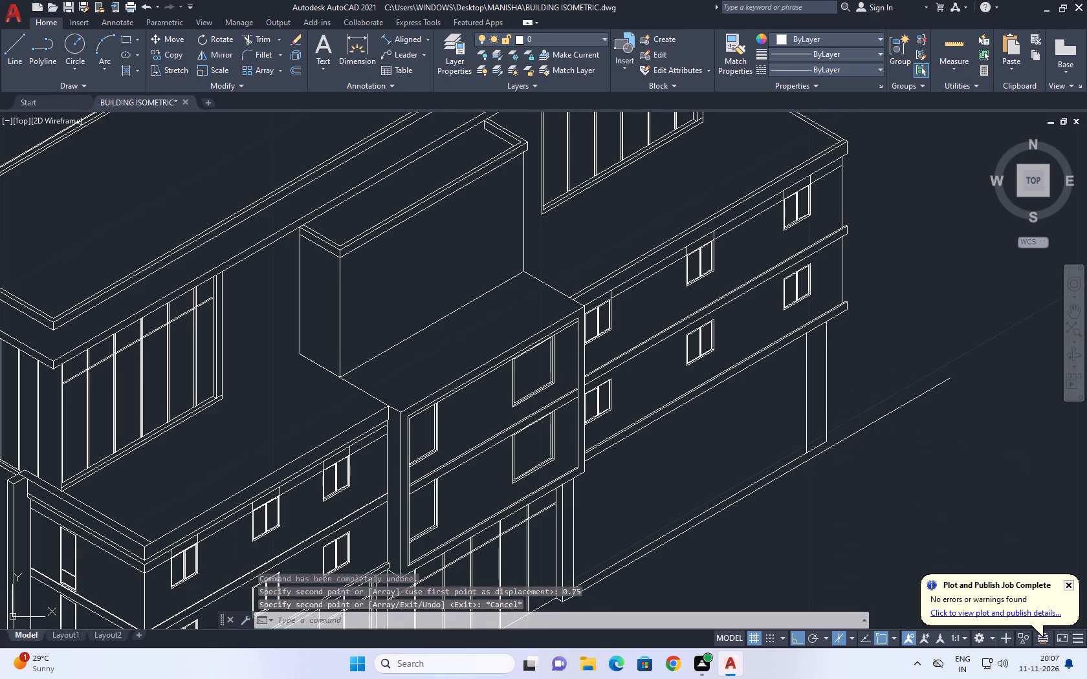
pyautogui.moveTo(851, 415); pyautogui.dragTo(847, 418, button='middle')
pyautogui.scroll(1, 773, 479)
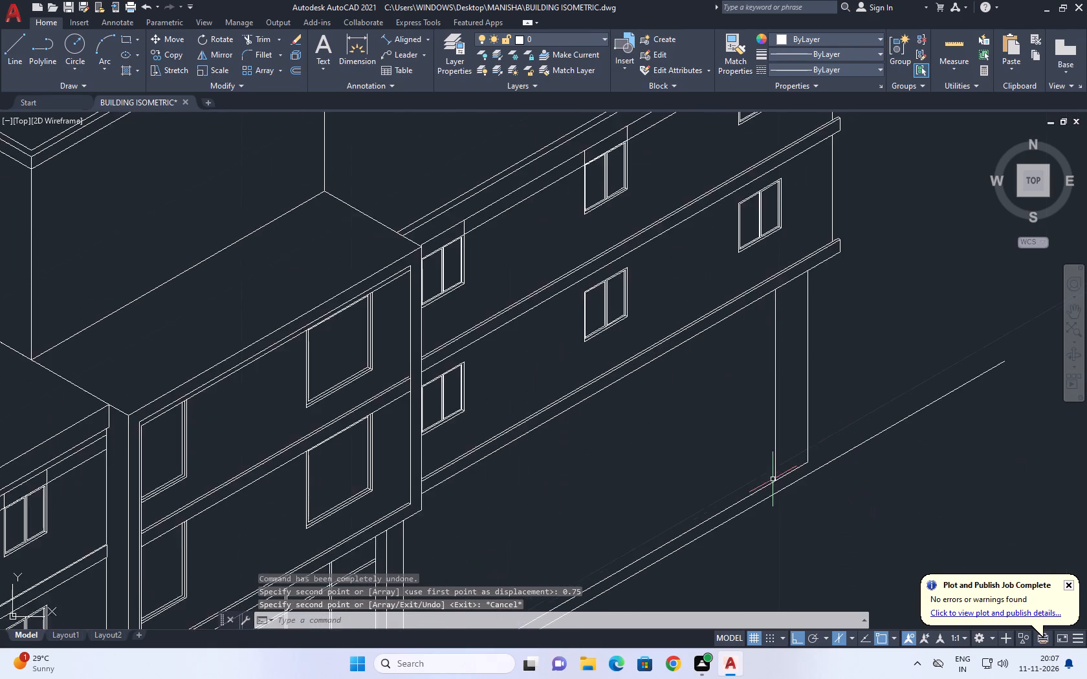
pyautogui.scroll(1, 771, 479)
pyautogui.write('EX')
pyautogui.press('space')
pyautogui.moveTo(753, 464); pyautogui.dragTo(766, 458)
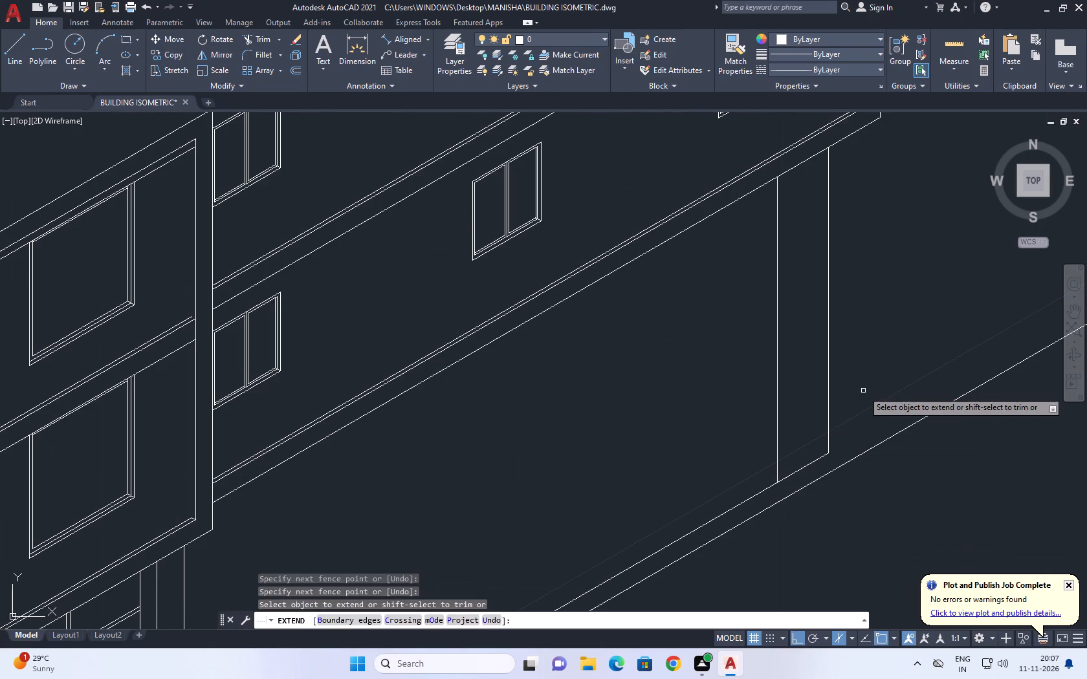
pyautogui.click(863, 391)
pyautogui.click(752, 444)
pyautogui.scroll(-3, 769, 427)
pyautogui.press('Escape')
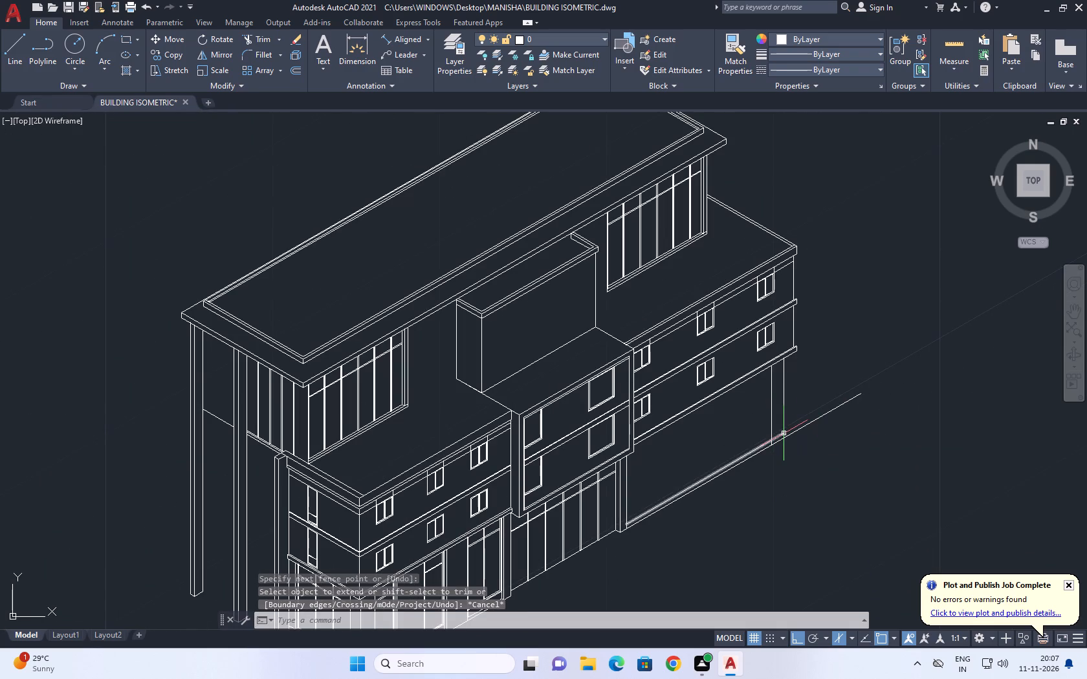
# Trim the lower base line beyond the far-end column and the upper base line segment between the column's two edges.
pyautogui.press('t')
pyautogui.write('R')
pyautogui.press('space')
pyautogui.click(806, 431)
pyautogui.click(805, 418)
pyautogui.scroll(3, 784, 436)
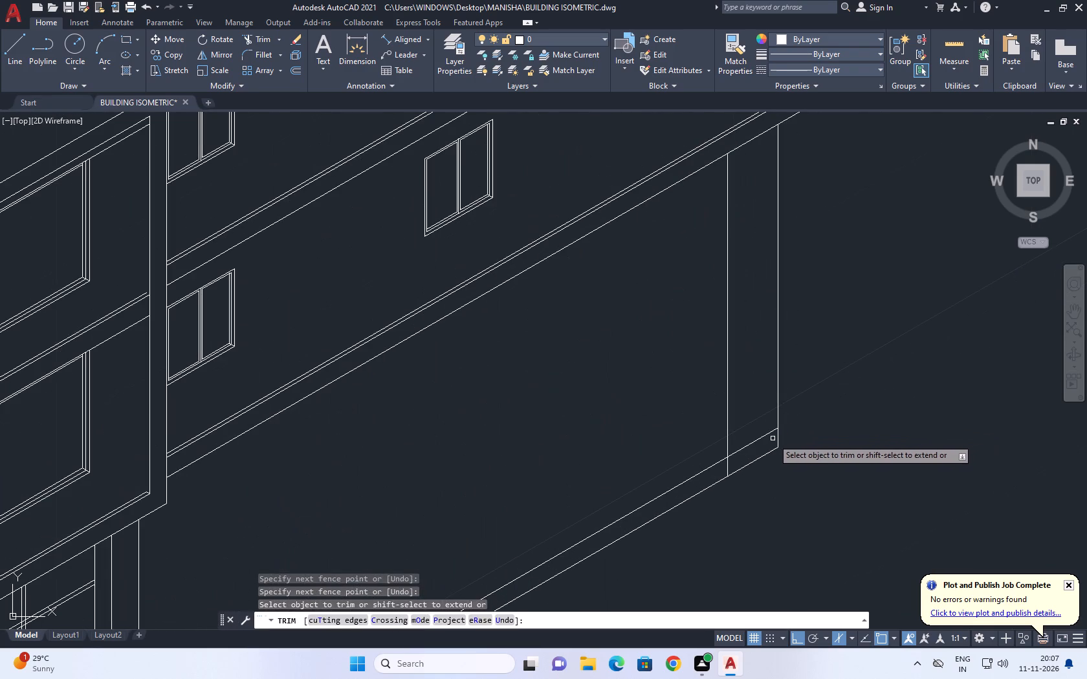
pyautogui.click(765, 440)
pyautogui.click(763, 431)
pyautogui.press('space')
pyautogui.scroll(1, 732, 466)
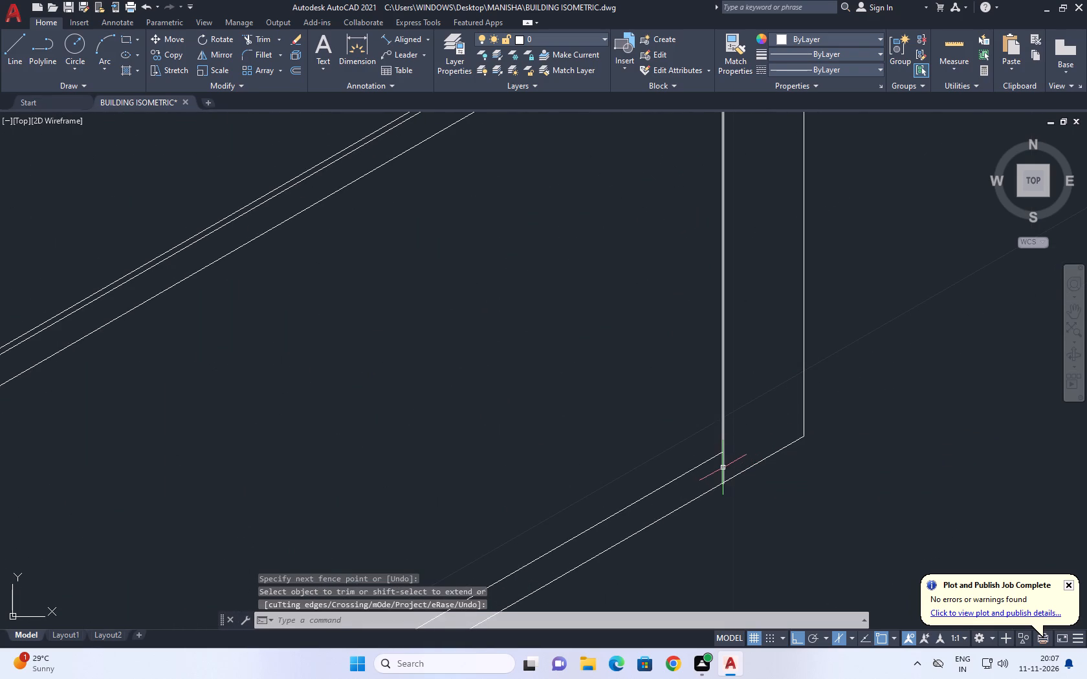
pyautogui.scroll(-3, 726, 459)
pyautogui.moveTo(749, 411); pyautogui.dragTo(754, 384, button='middle')
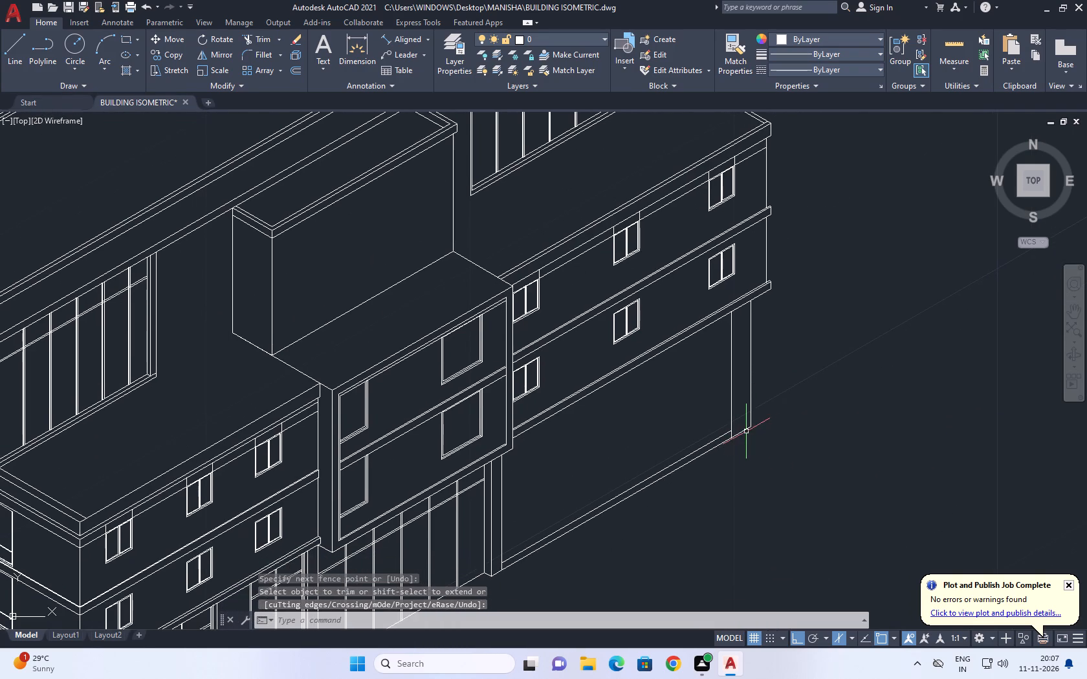
pyautogui.click(746, 431)
pyautogui.press('Escape')
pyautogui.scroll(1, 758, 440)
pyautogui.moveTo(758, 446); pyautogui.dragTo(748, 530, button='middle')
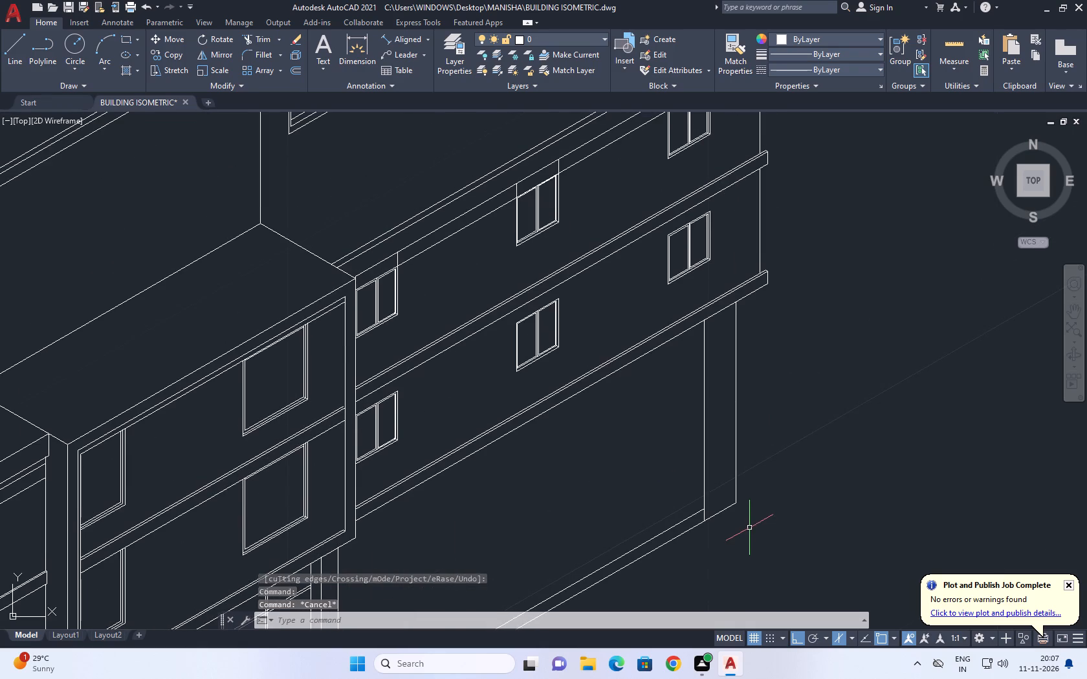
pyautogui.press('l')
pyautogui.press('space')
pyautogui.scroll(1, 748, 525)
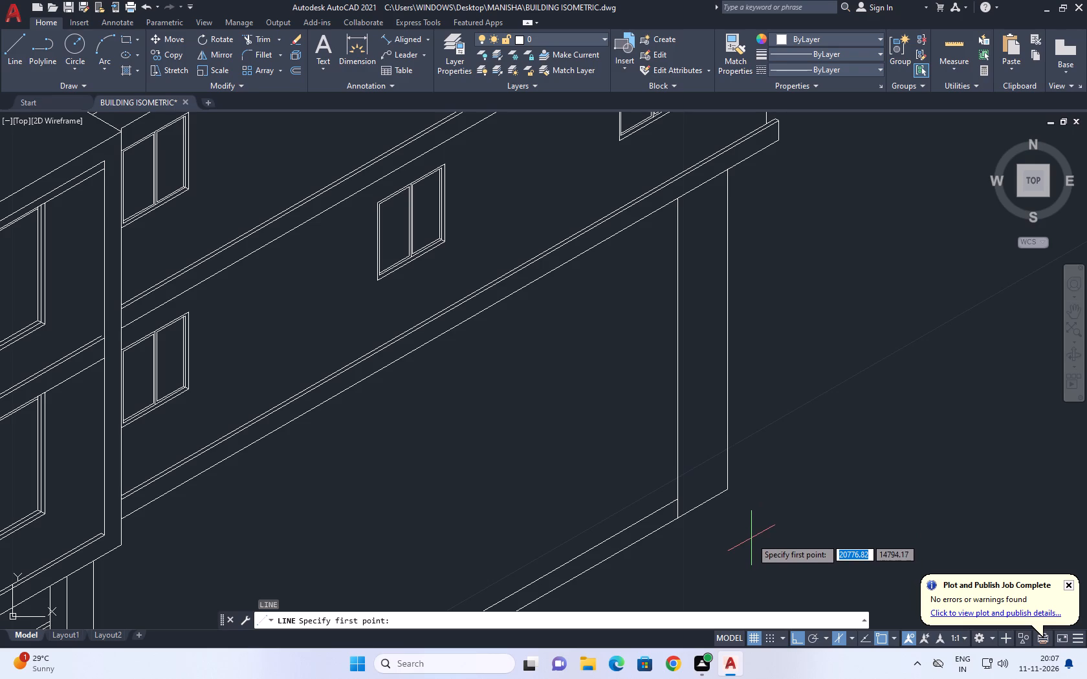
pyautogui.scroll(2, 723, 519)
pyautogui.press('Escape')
# Copy the far-end column's inner vertical edge along the left isoplane at distances of 0.05 and 0.1.
pyautogui.click(735, 383)
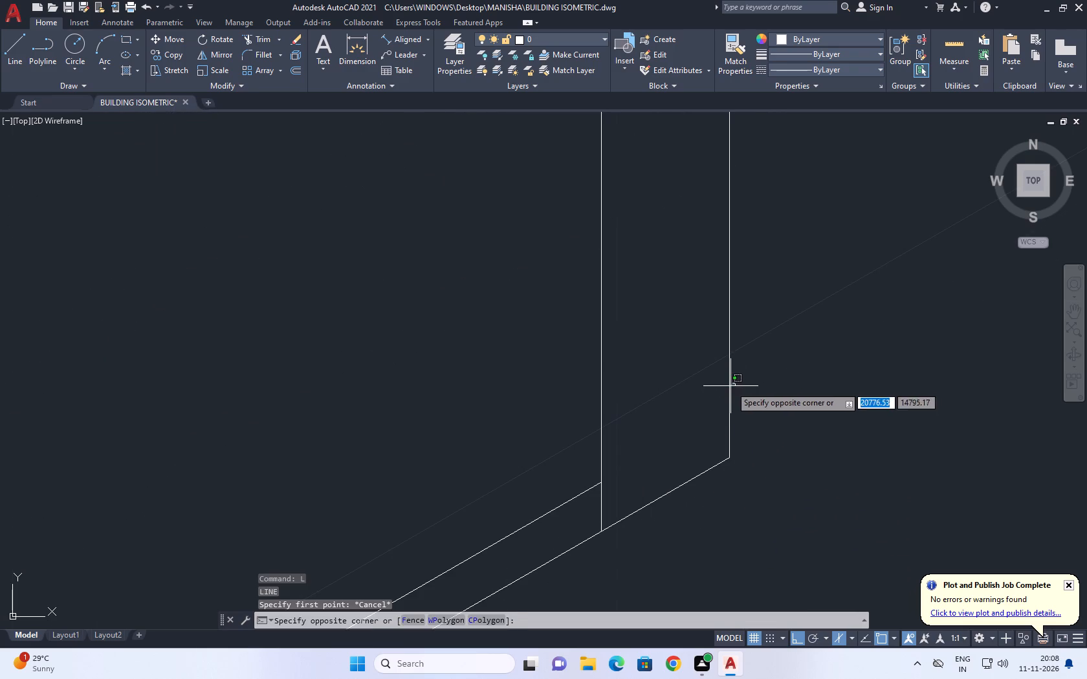
pyautogui.click(770, 404)
pyautogui.moveTo(657, 408); pyautogui.dragTo(738, 491, button='middle')
pyautogui.click(707, 424)
pyautogui.moveTo(672, 407); pyautogui.dragTo(663, 412)
pyautogui.moveTo(691, 435); pyautogui.dragTo(716, 480, button='middle')
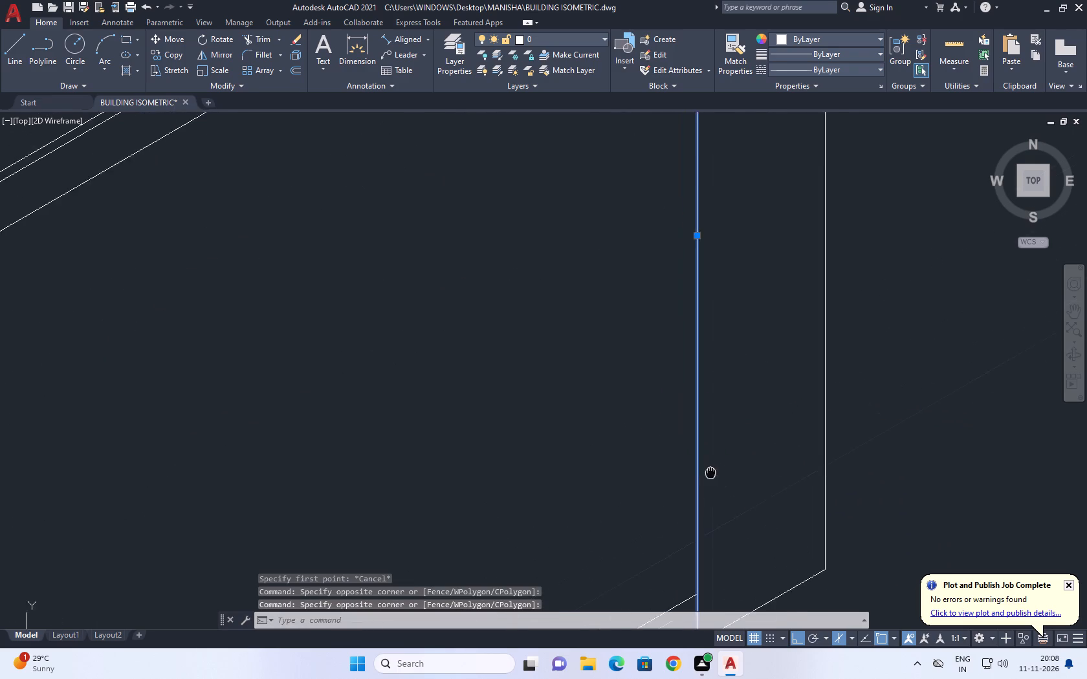
pyautogui.moveTo(716, 480); pyautogui.dragTo(719, 483, button='middle')
pyautogui.press('c')
pyautogui.press('o')
pyautogui.press('space')
pyautogui.click(745, 487)
pyautogui.scroll(-2, 713, 471)
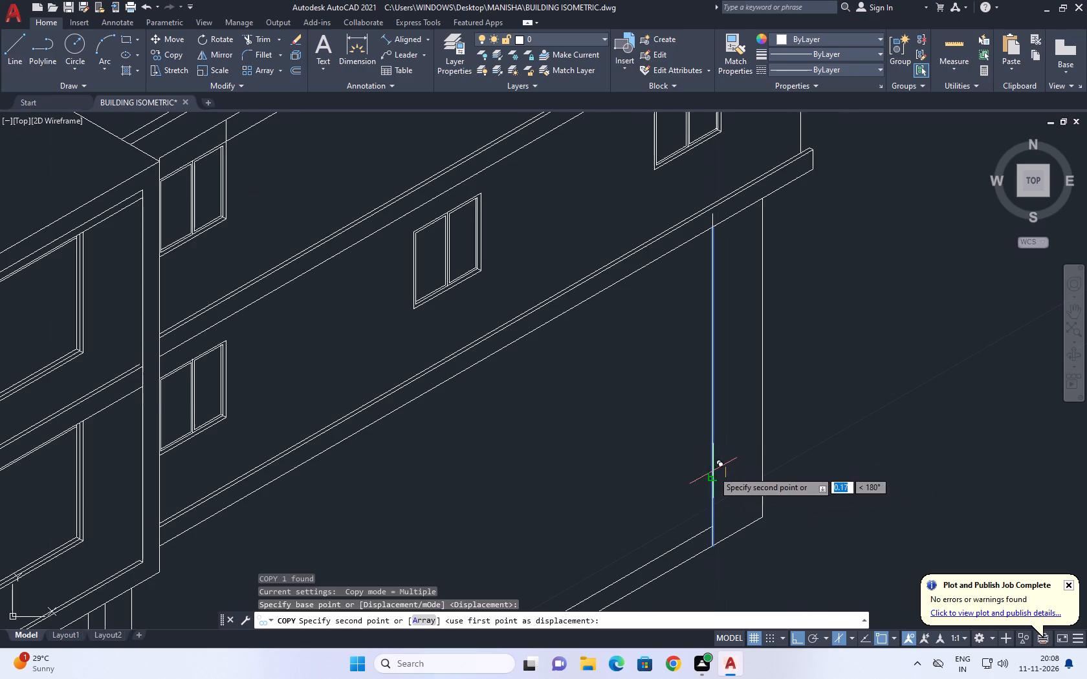
pyautogui.press('F5')
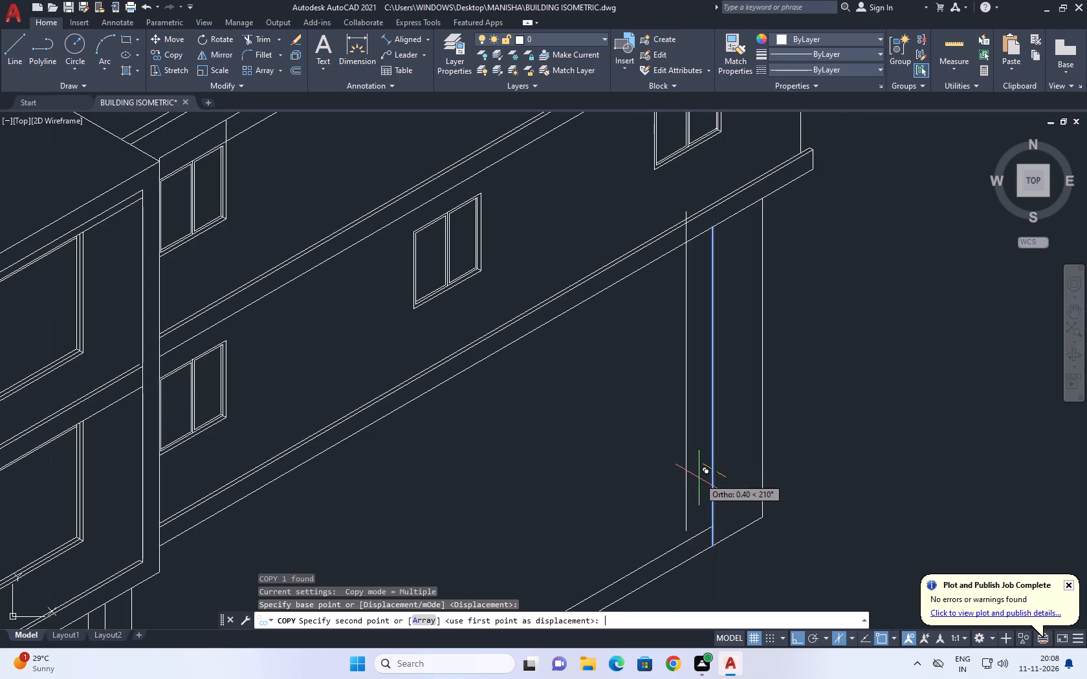
pyautogui.press('0')
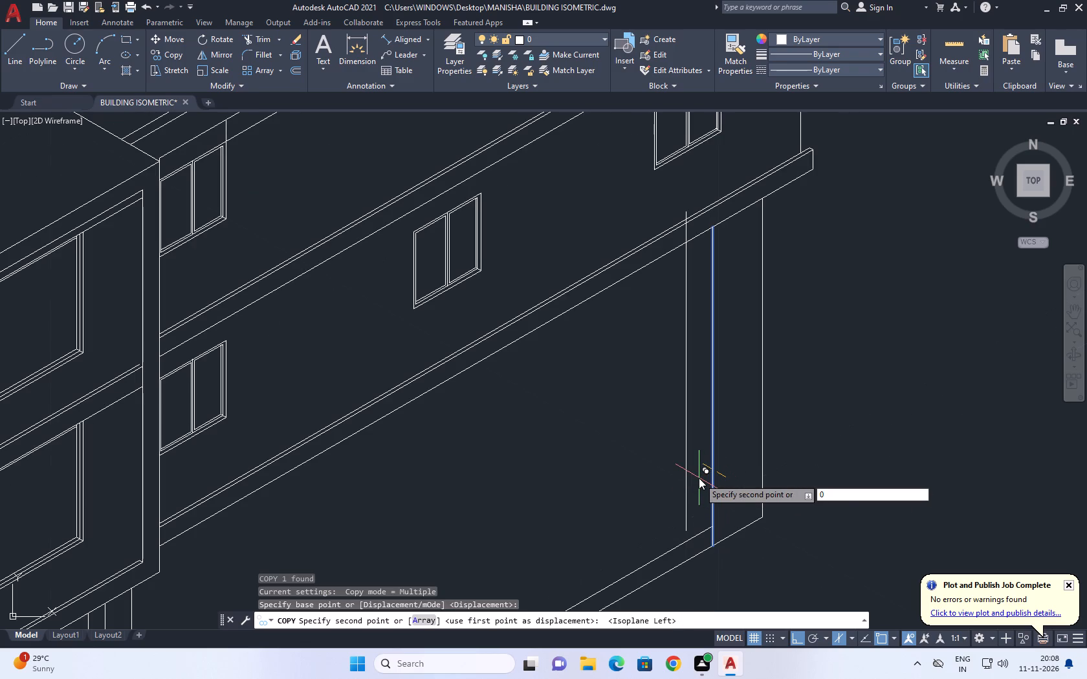
pyautogui.press('.')
pyautogui.write('23')
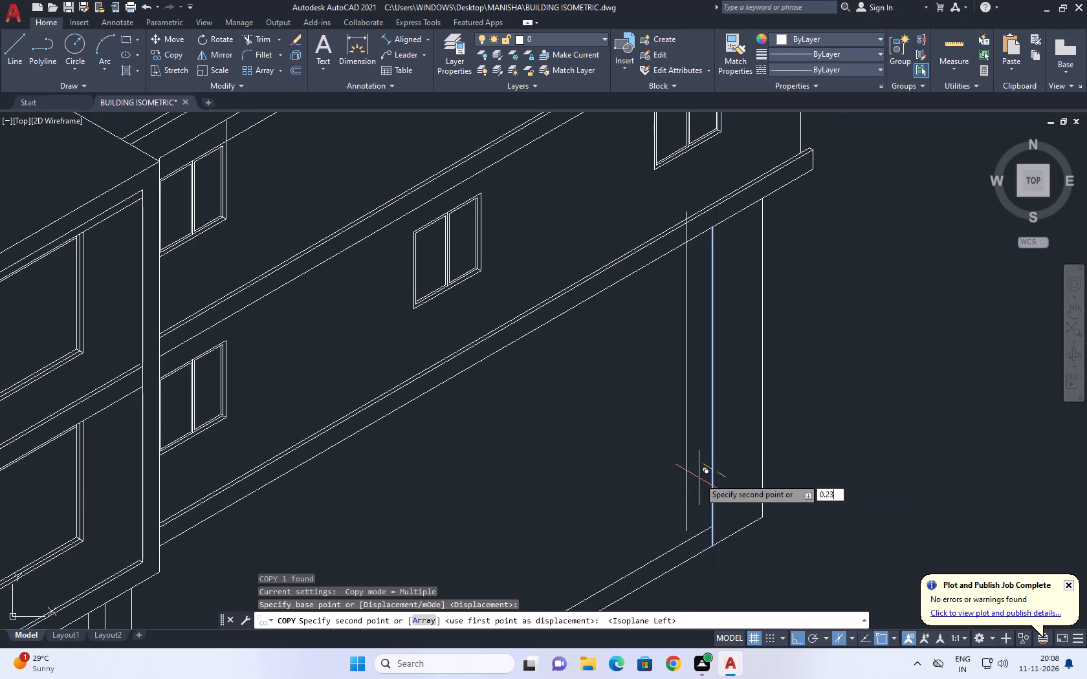
pyautogui.press('BackSpace')
pyautogui.press('BackSpace')
pyautogui.write('05')
pyautogui.press('Return')
pyautogui.scroll(1, 701, 514)
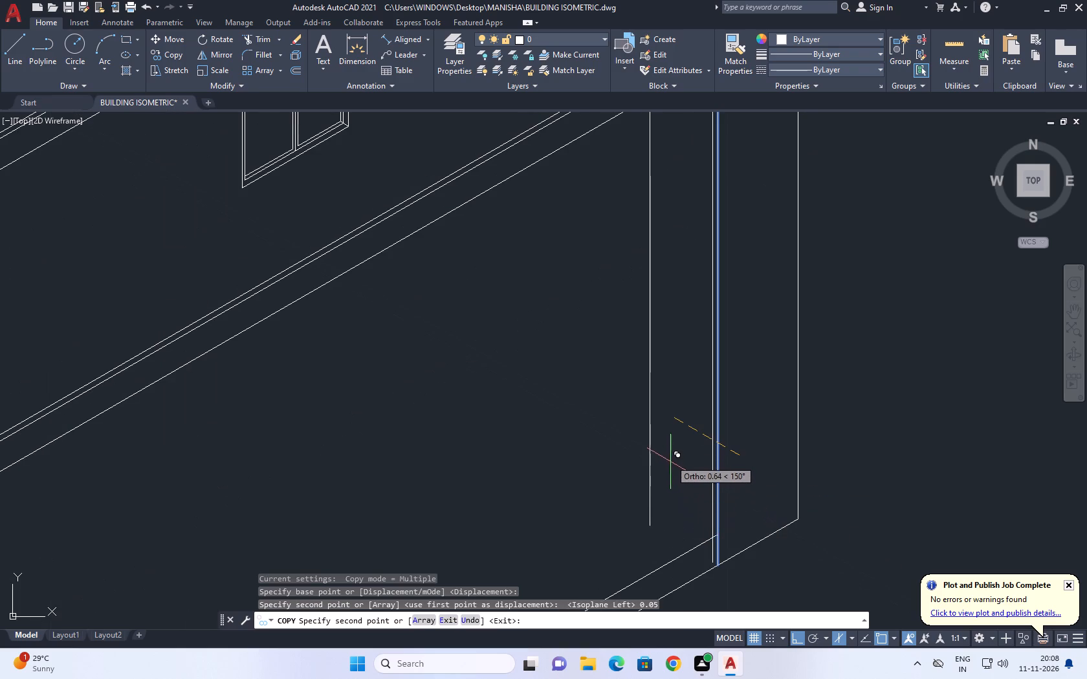
pyautogui.write('0.1')
pyautogui.press('Return')
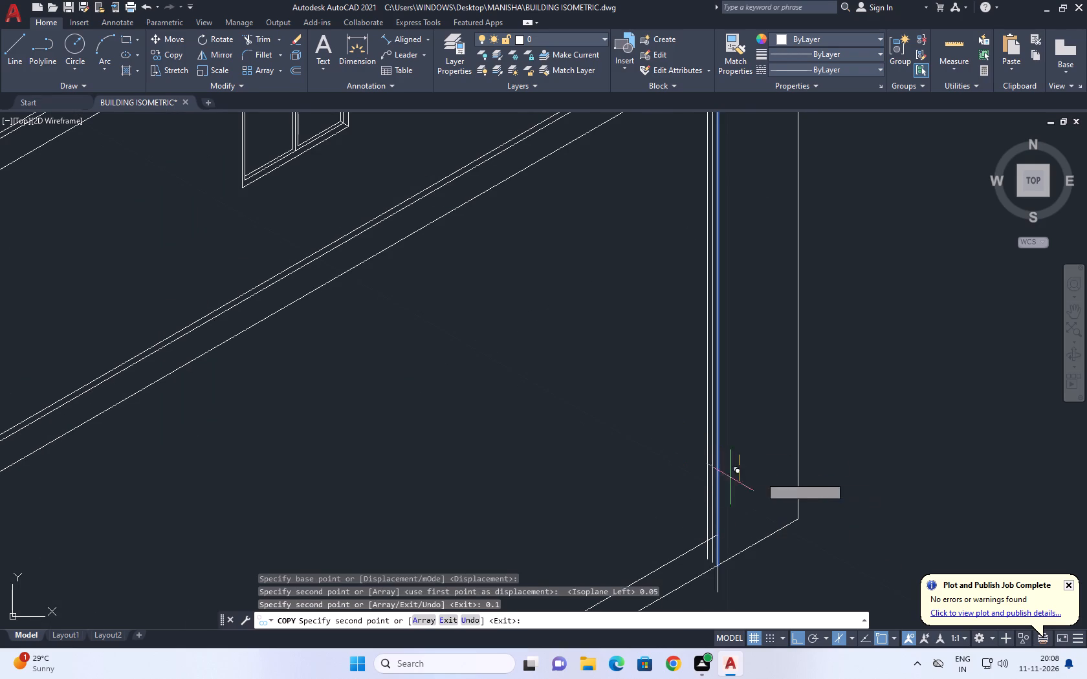
pyautogui.press('Escape')
# Delete the 0.05 copy of the column's inner vertical edge.
pyautogui.scroll(1, 736, 514)
pyautogui.click(701, 474)
pyautogui.click(696, 470)
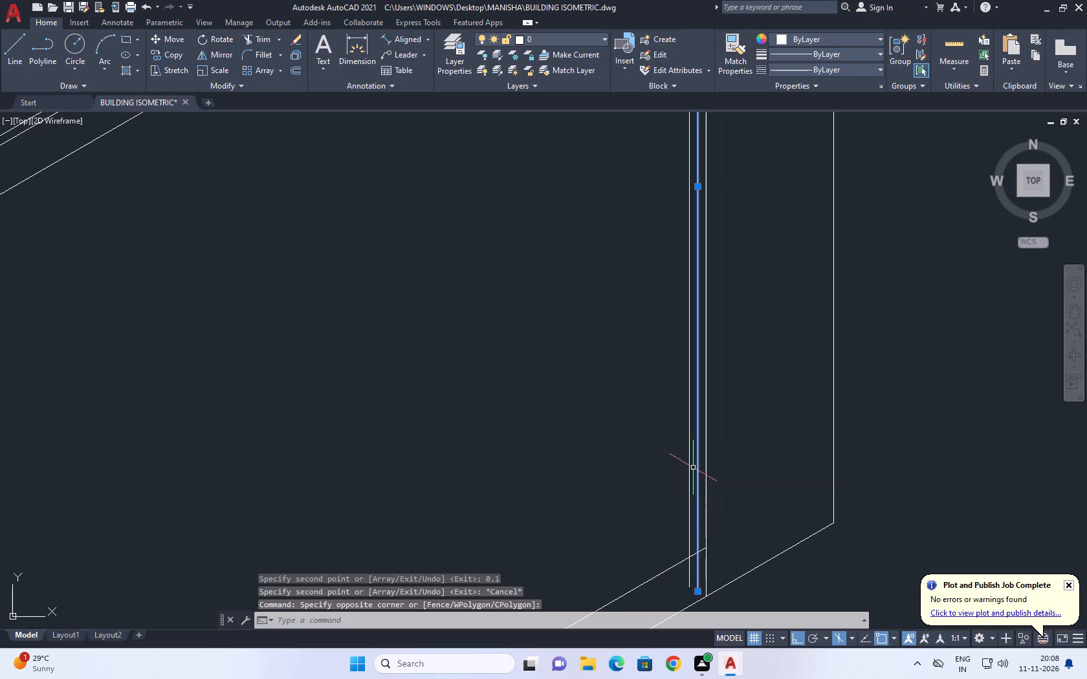
pyautogui.press('Delete')
# Trim the remaining copied edge below the upper base line, and the base line piece between it and the column.
pyautogui.moveTo(716, 568); pyautogui.dragTo(757, 453, button='middle')
pyautogui.write('TR')
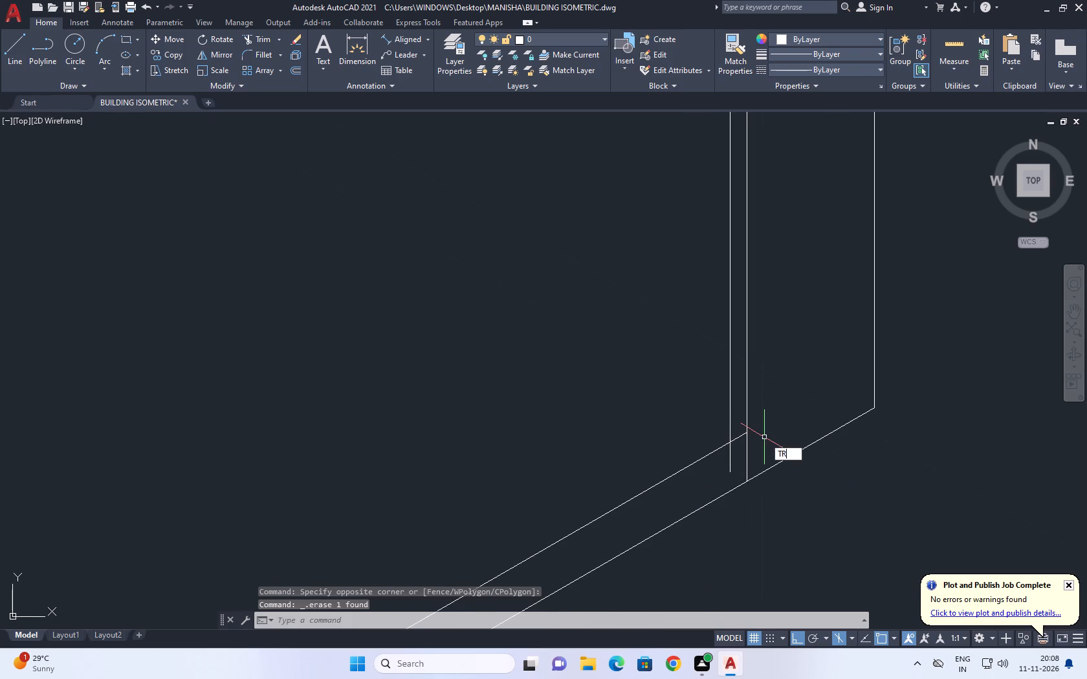
pyautogui.press('space')
pyautogui.click(732, 459)
pyautogui.click(736, 440)
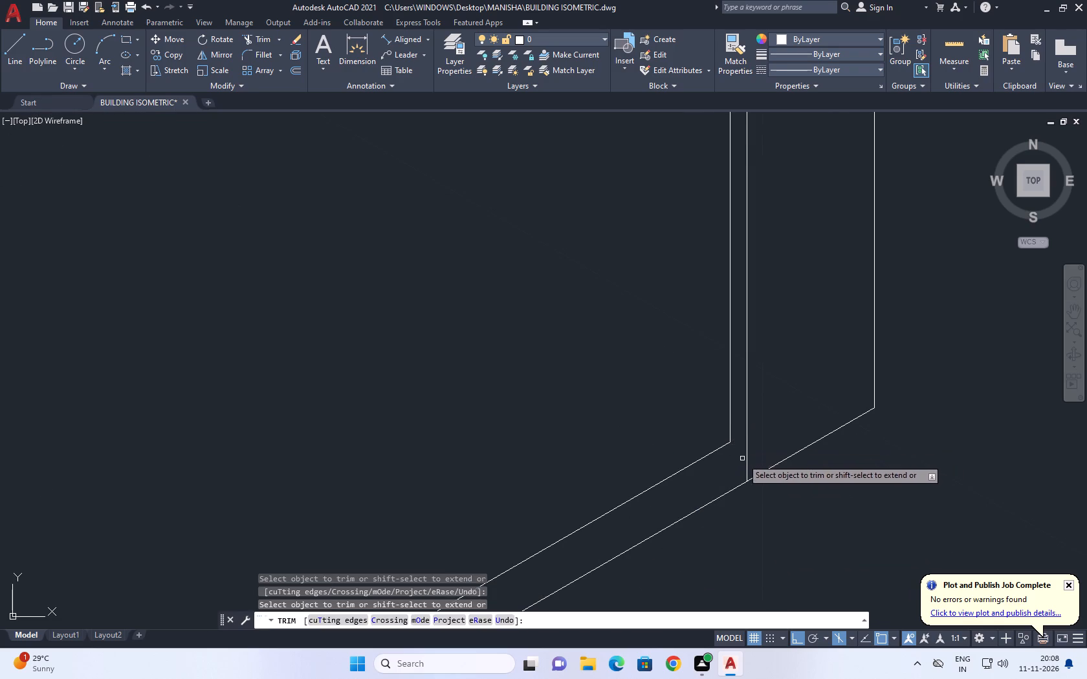
pyautogui.scroll(-3, 747, 460)
pyautogui.press('space')
# Trim the top of the copied edge where it projects above the underside of the floor band.
pyautogui.moveTo(745, 405); pyautogui.dragTo(747, 489, button='middle')
pyautogui.press('t')
pyautogui.press('r')
pyautogui.press('space')
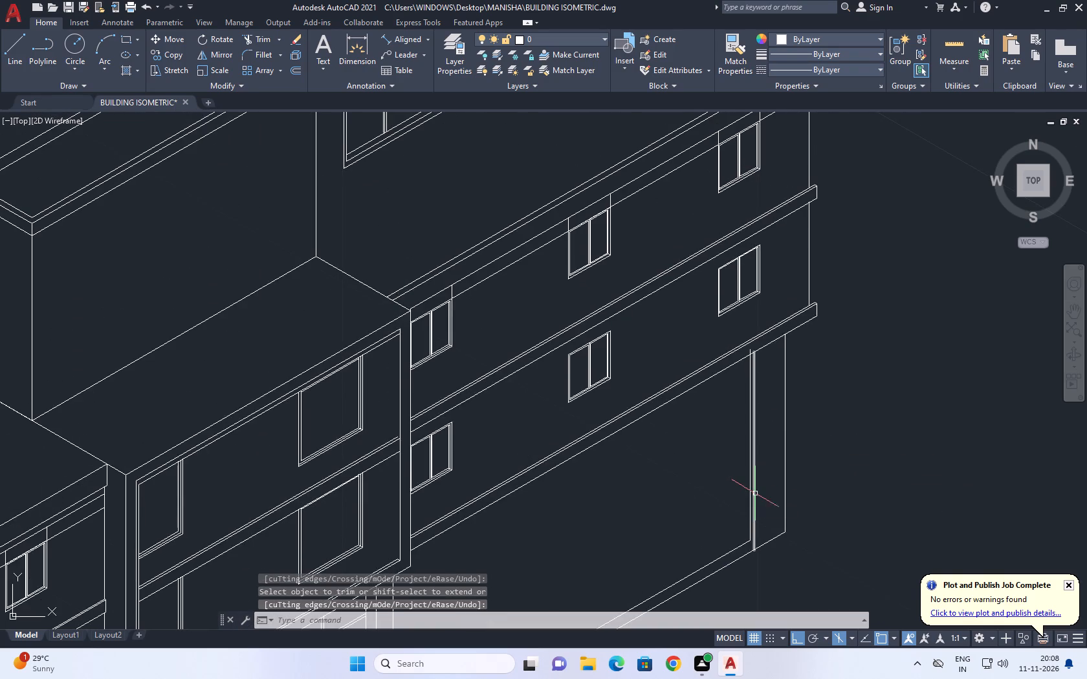
pyautogui.scroll(2, 773, 376)
pyautogui.scroll(2, 724, 333)
pyautogui.click(722, 282)
pyautogui.moveTo(648, 321); pyautogui.dragTo(605, 334)
pyautogui.scroll(-5, 780, 294)
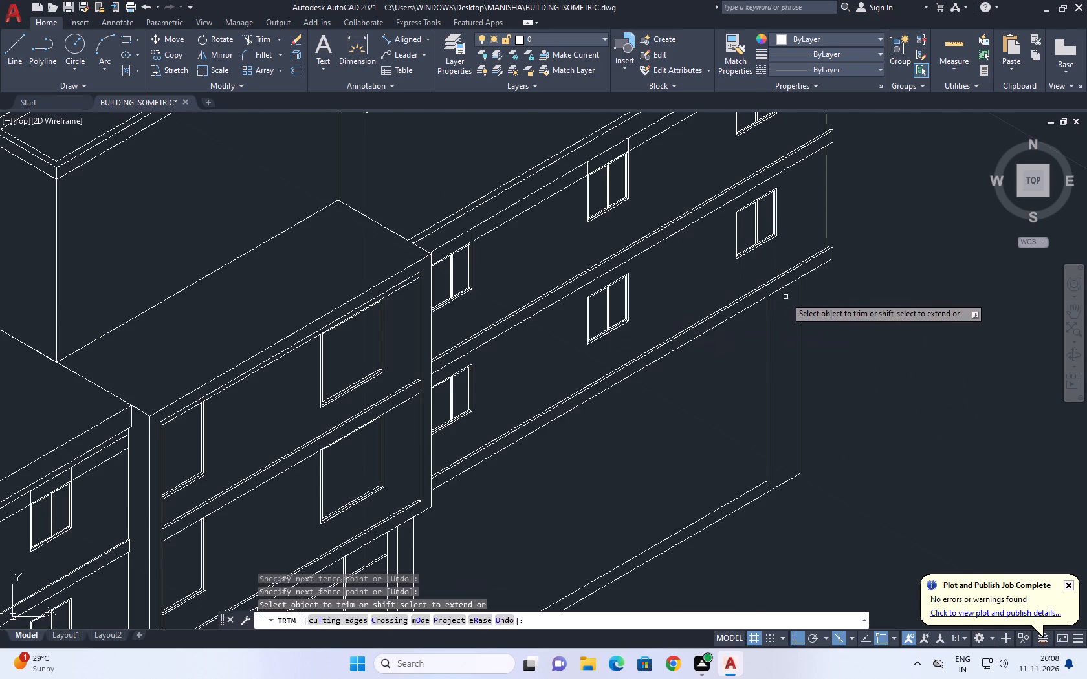
pyautogui.press('space')
# Draw a line on the left isoplane from the bottom of the column's inner edge back across the upper base line.
pyautogui.scroll(1, 789, 488)
pyautogui.moveTo(764, 487); pyautogui.dragTo(835, 471, button='middle')
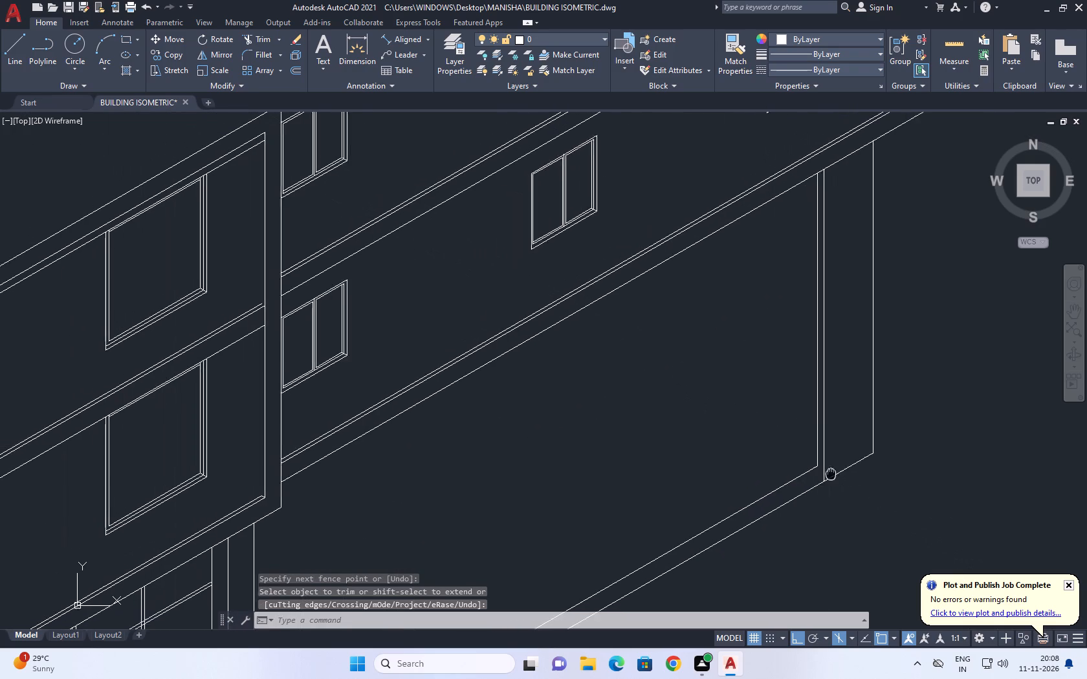
pyautogui.moveTo(835, 471); pyautogui.dragTo(851, 467, button='middle')
pyautogui.scroll(3, 851, 467)
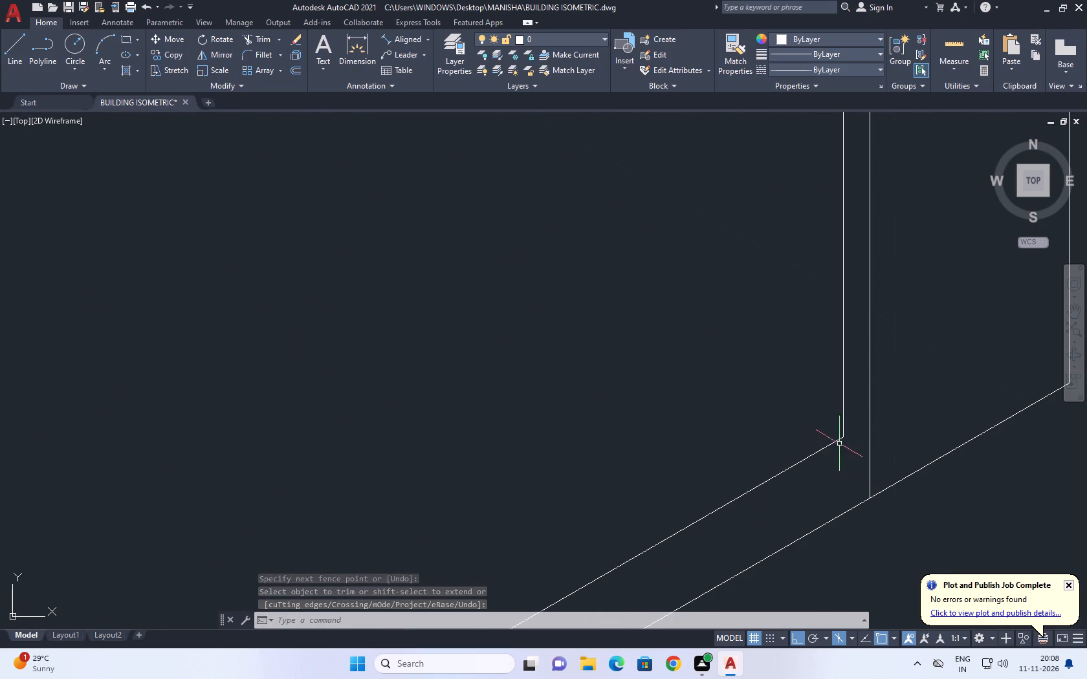
pyautogui.moveTo(861, 443); pyautogui.dragTo(870, 471, button='middle')
pyautogui.press('l')
pyautogui.press('space')
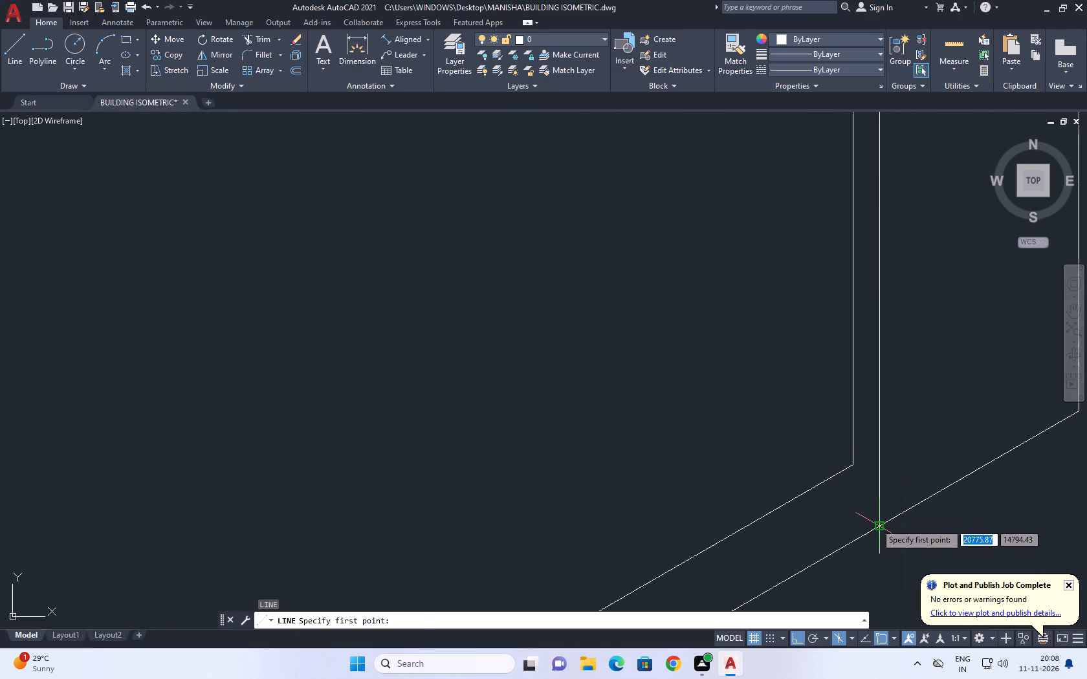
pyautogui.click(875, 523)
pyautogui.click(779, 483)
pyautogui.press('space')
# Move the copied vertical edge from its lower end to the intersection of the new depth line and the upper base line.
pyautogui.scroll(1, 852, 445)
pyautogui.click(861, 435)
pyautogui.click(839, 424)
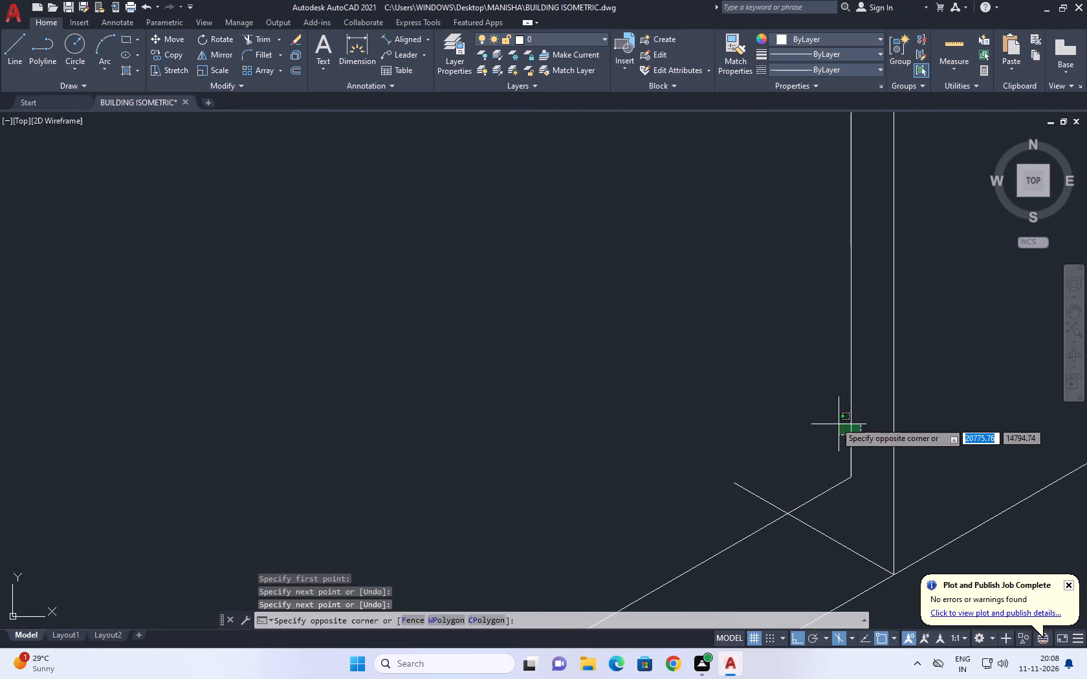
pyautogui.moveTo(855, 470); pyautogui.dragTo(862, 482, button='middle')
pyautogui.press('m')
pyautogui.press('space')
pyautogui.click(859, 491)
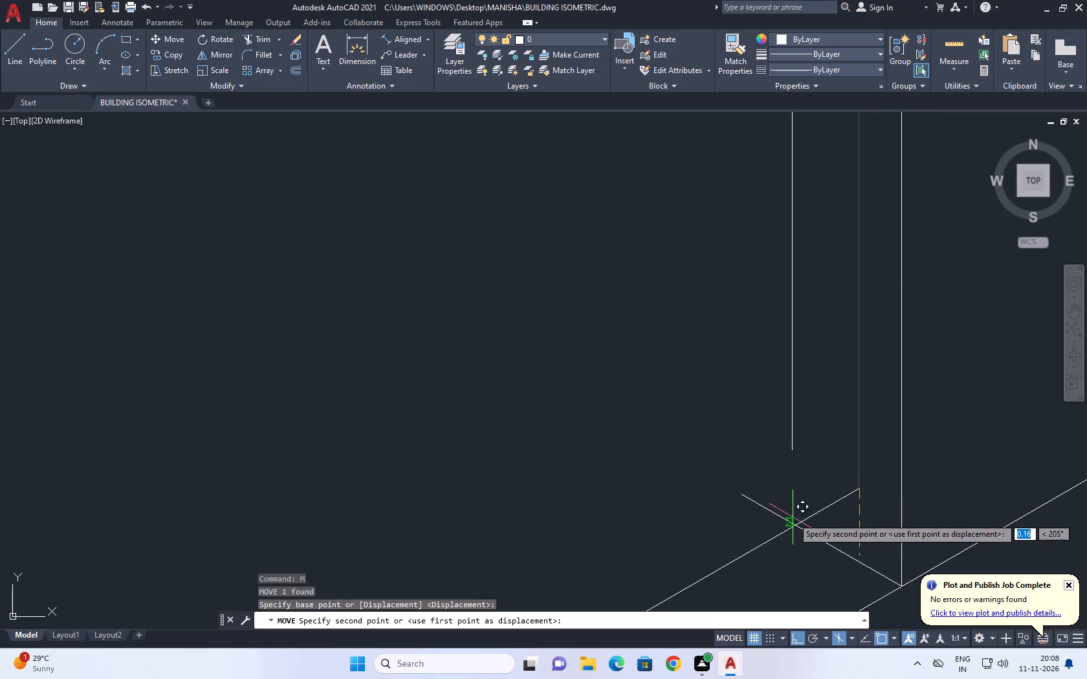
pyautogui.moveTo(795, 523); pyautogui.dragTo(802, 524)
# Trim the ends of the upper base line and the depth line that project beyond the moved vertical edge.
pyautogui.scroll(-6, 877, 483)
pyautogui.scroll(3, 908, 473)
pyautogui.moveTo(897, 466); pyautogui.dragTo(898, 466, button='middle')
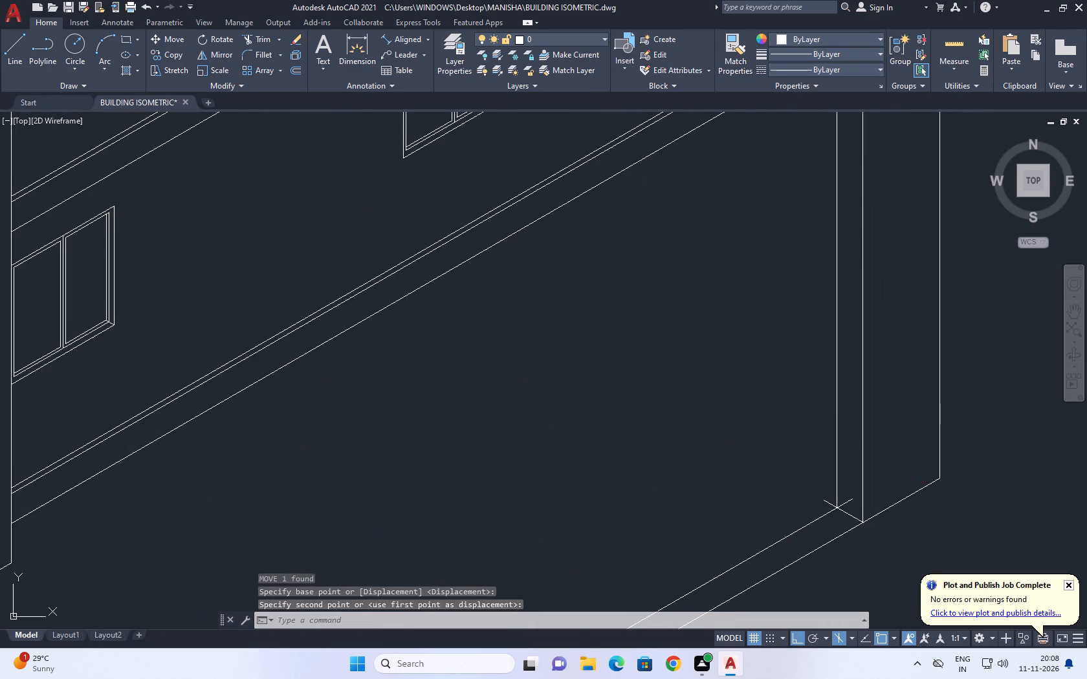
pyautogui.moveTo(898, 466); pyautogui.dragTo(902, 473, button='middle')
pyautogui.write('TR')
pyautogui.press('space')
pyautogui.click(853, 510)
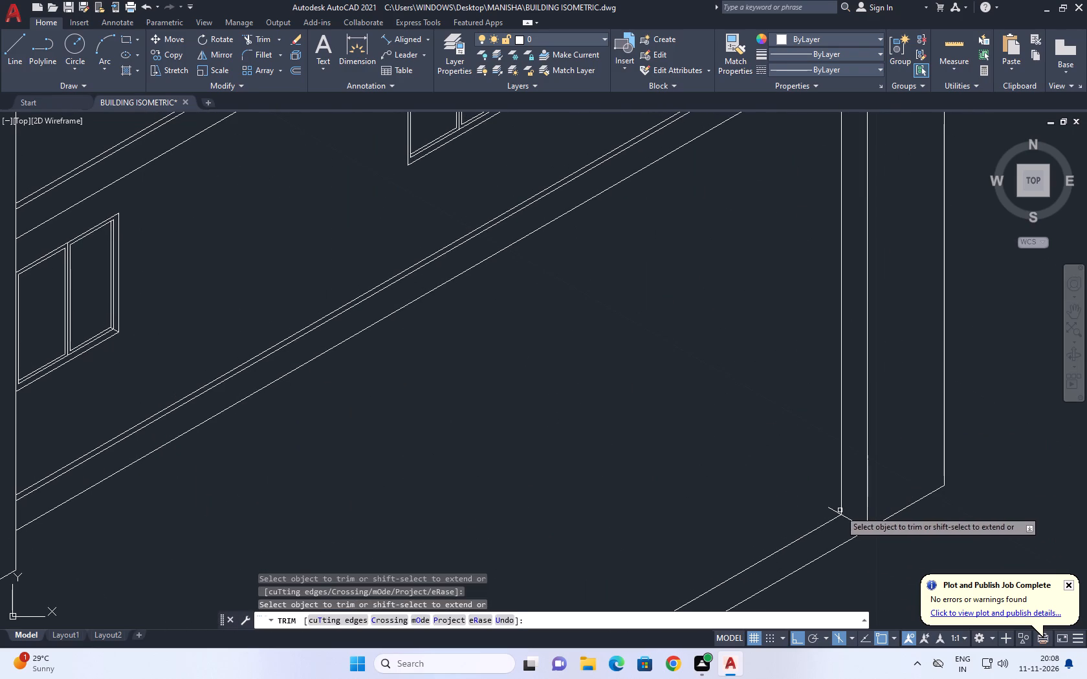
pyautogui.click(837, 510)
pyautogui.scroll(1, 864, 465)
pyautogui.scroll(-5, 864, 464)
pyautogui.press('space')
# Divide the far wing's upper base line into 6 equal segments.
pyautogui.scroll(2, 868, 483)
pyautogui.moveTo(864, 496); pyautogui.dragTo(867, 519, button='middle')
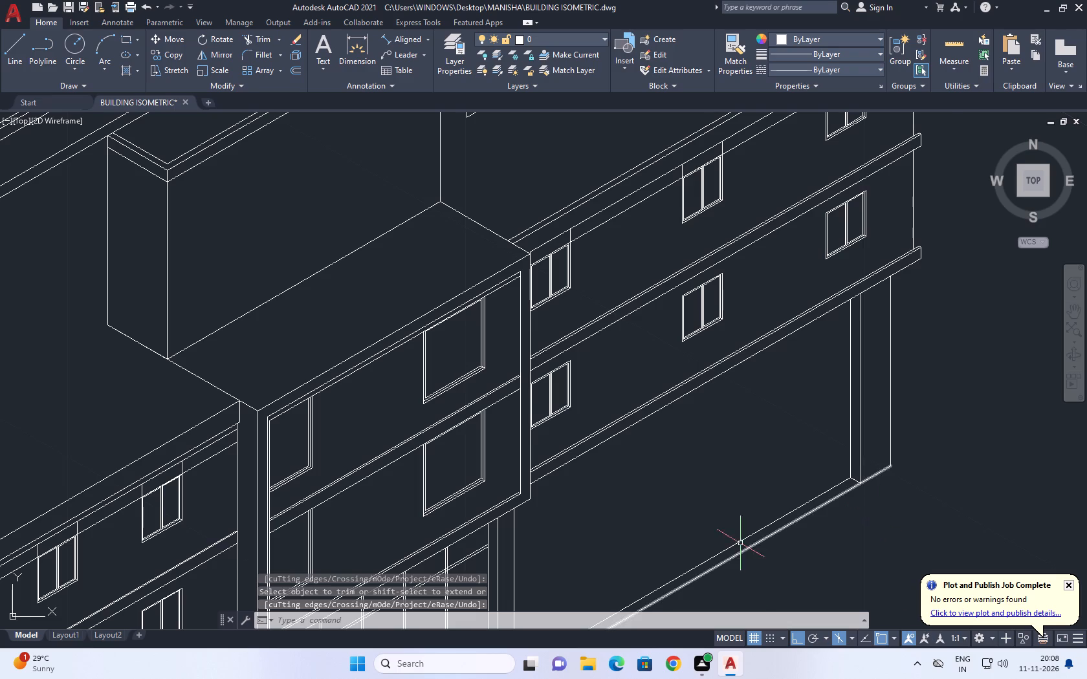
pyautogui.scroll(1, 800, 512)
pyautogui.click(808, 501)
pyautogui.scroll(-3, 789, 455)
pyautogui.moveTo(726, 517); pyautogui.dragTo(725, 506, button='middle')
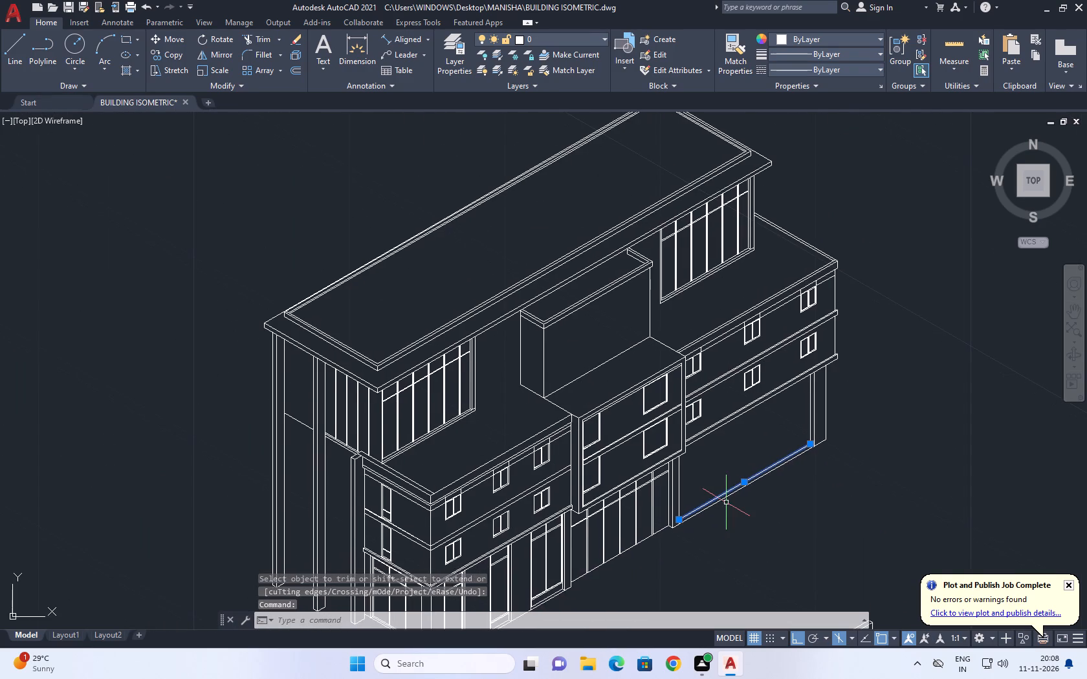
pyautogui.press('d')
pyautogui.press('i')
pyautogui.write('V')
pyautogui.press('space')
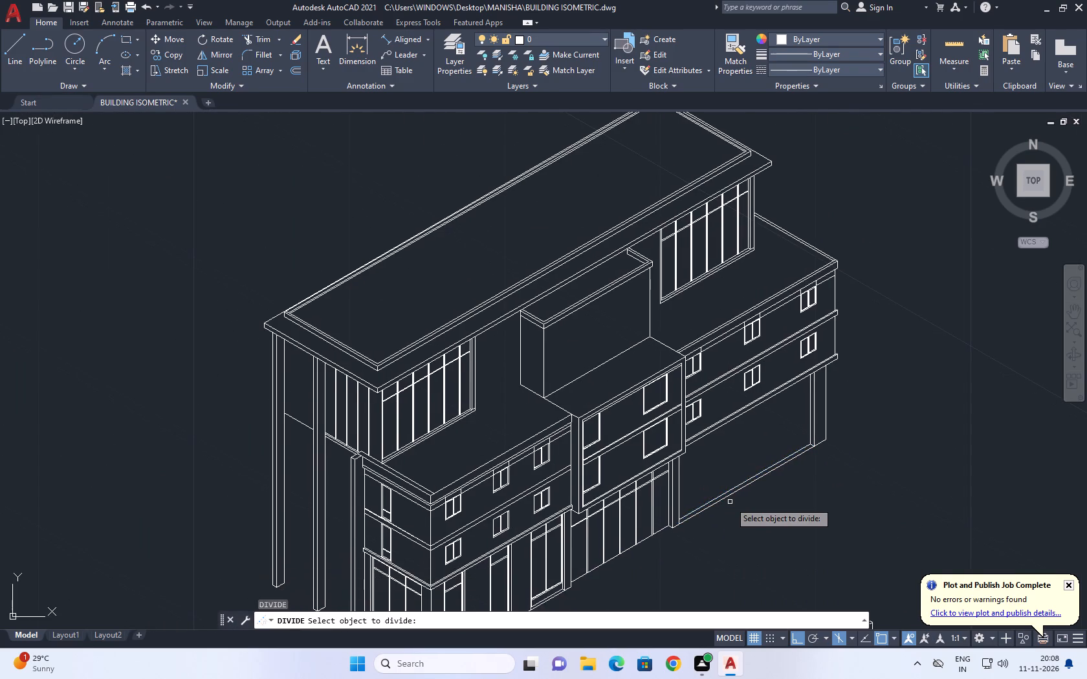
pyautogui.click(733, 488)
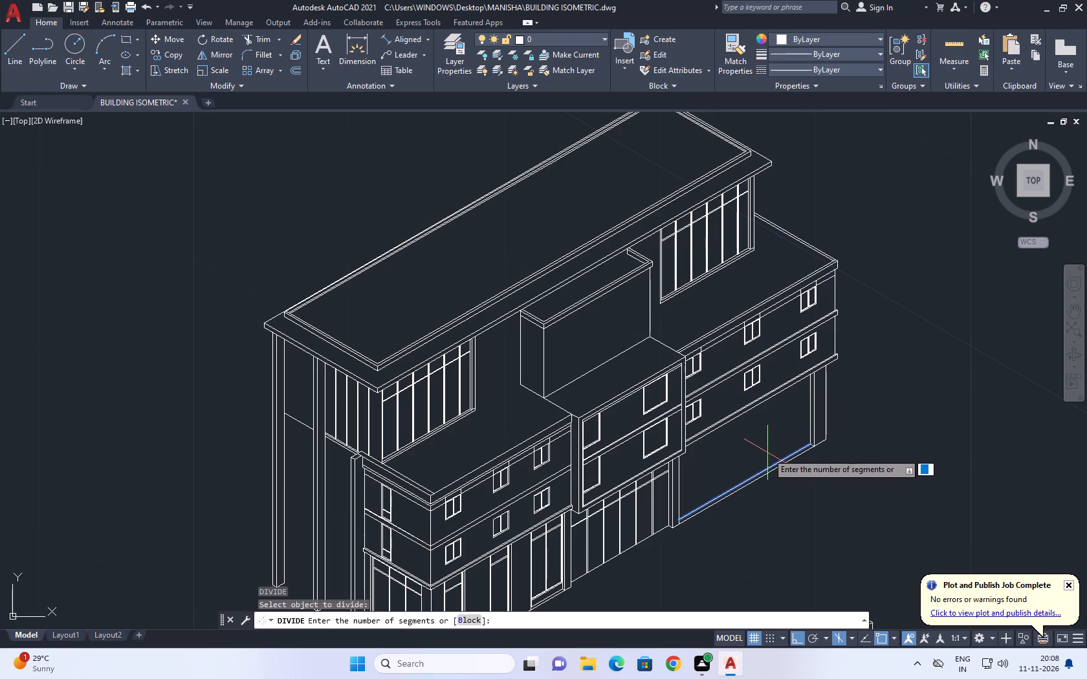
pyautogui.press('6')
pyautogui.press('Return')
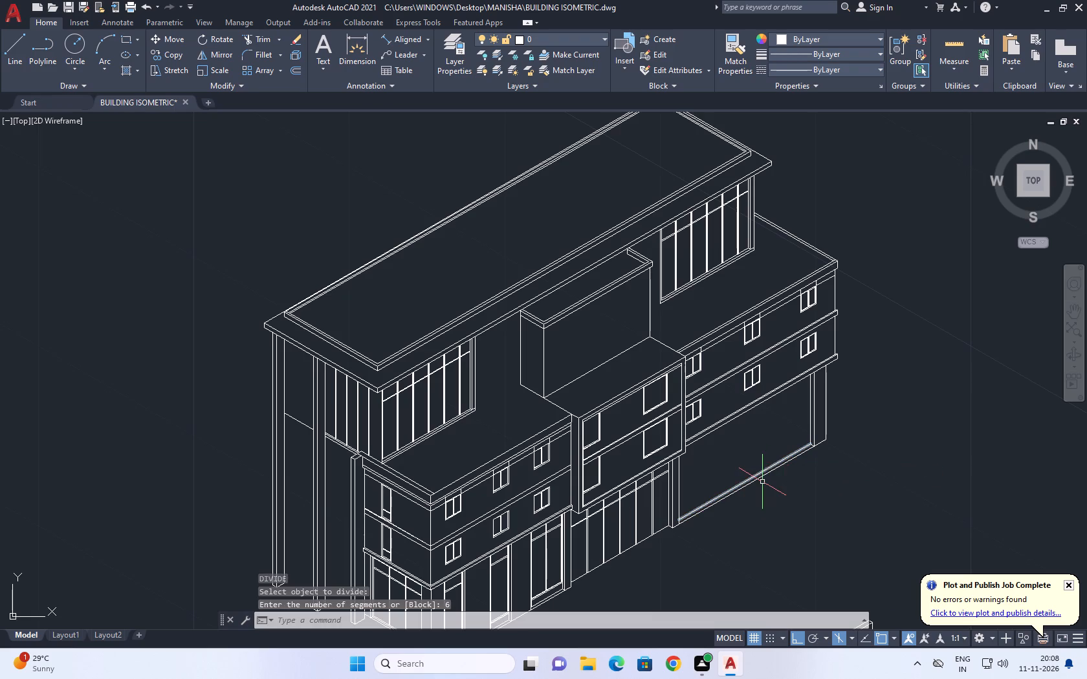
# Draw a vertical line from the first division point nearest the central block up past the underside of the floor band.
pyautogui.write('L')
pyautogui.press('space')
pyautogui.scroll(2, 712, 495)
pyautogui.click(685, 524)
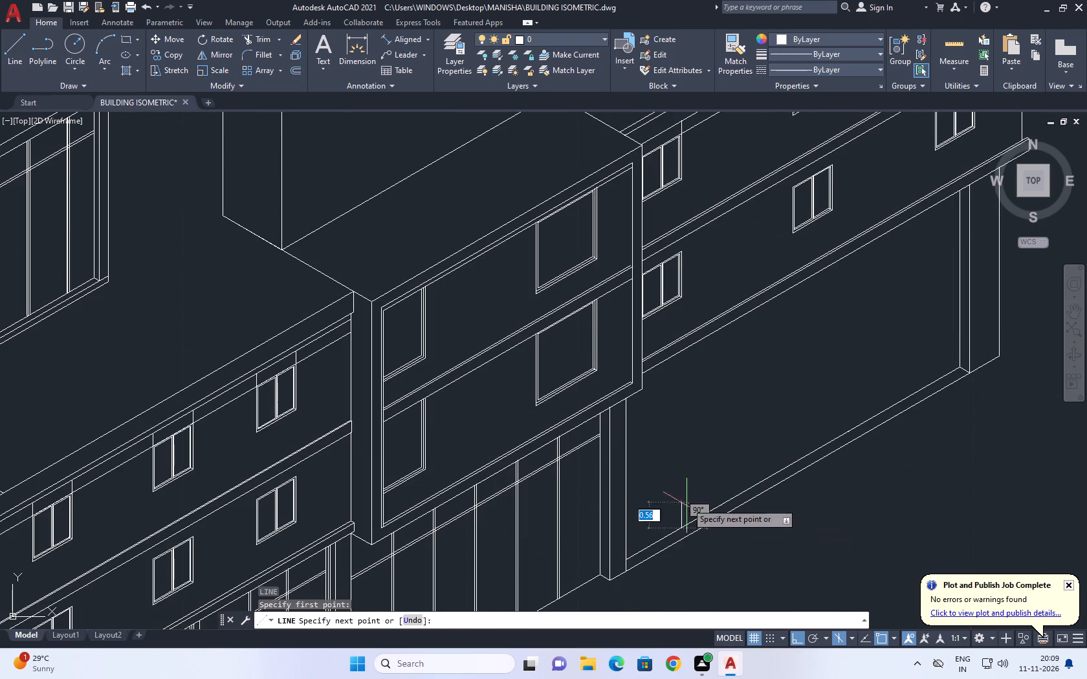
pyautogui.scroll(2, 680, 389)
pyautogui.scroll(1, 668, 289)
pyautogui.click(675, 286)
pyautogui.press('space')
# Draw a vertical line from the second division point on the upper base line up past the floor band.
pyautogui.scroll(-2, 682, 351)
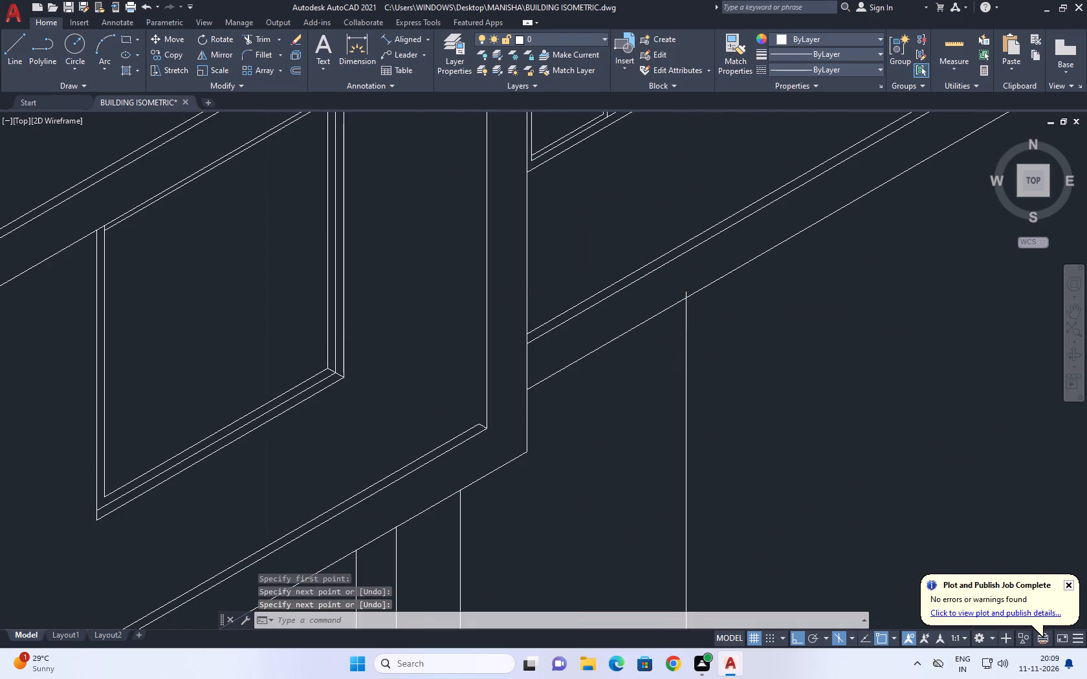
pyautogui.scroll(1, 859, 385)
pyautogui.moveTo(853, 383); pyautogui.dragTo(701, 395, button='middle')
pyautogui.press('space')
pyautogui.scroll(-4, 686, 404)
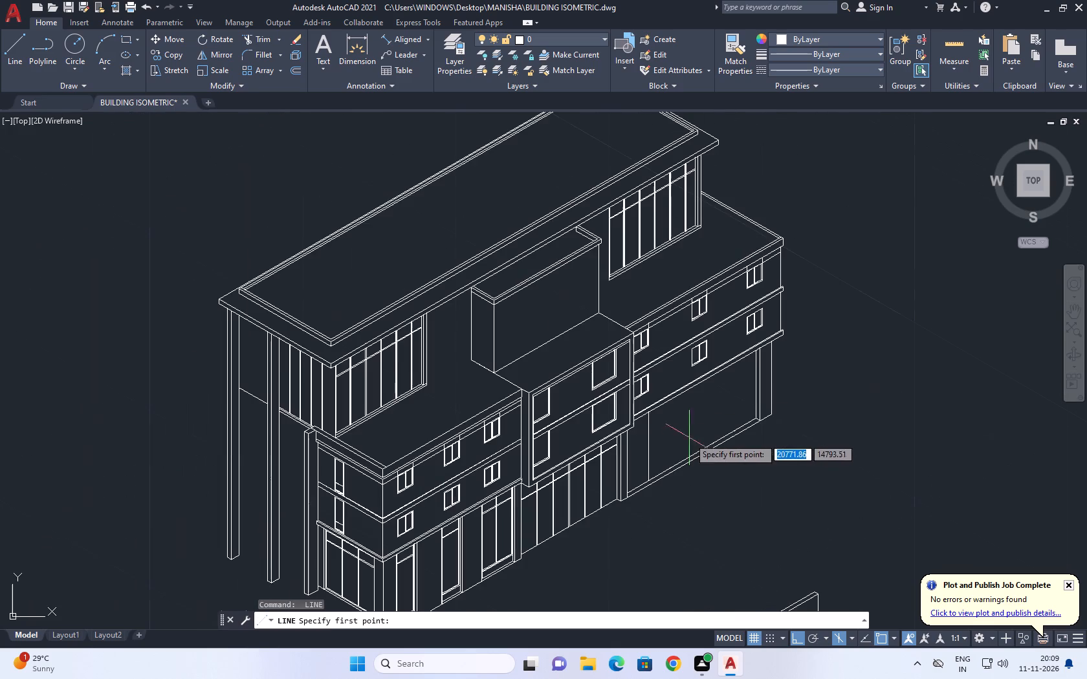
pyautogui.click(672, 466)
pyautogui.scroll(3, 672, 395)
pyautogui.click(664, 371)
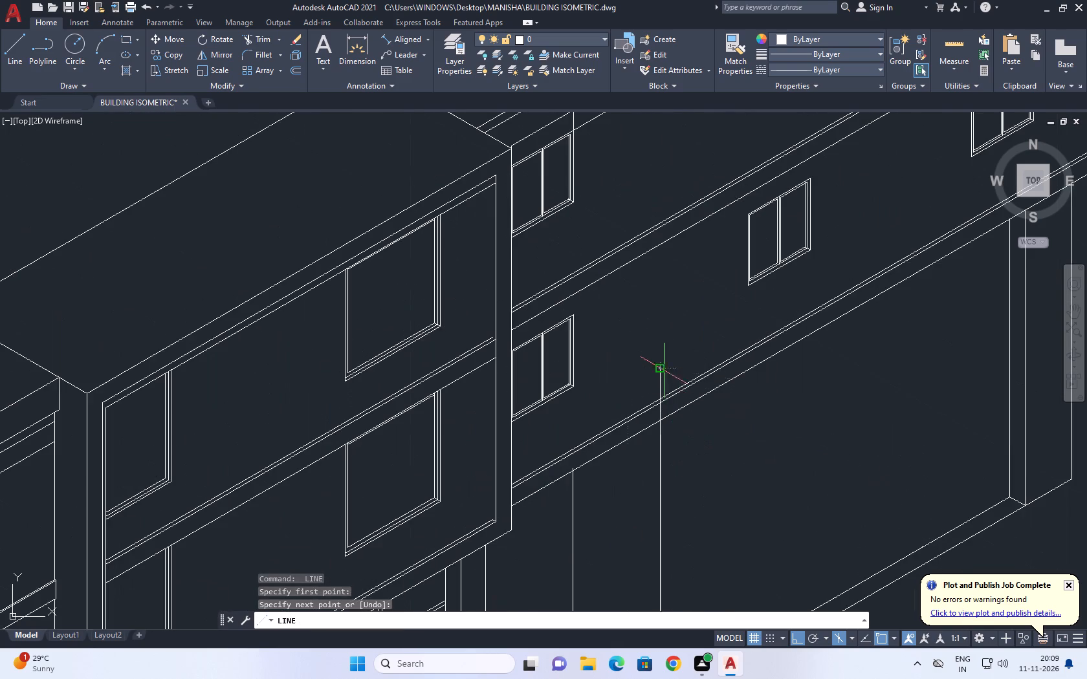
pyautogui.press('space')
# Draw a vertical line from the third division point on the upper base line up to the floor band.
pyautogui.moveTo(754, 431); pyautogui.dragTo(679, 383, button='middle')
pyautogui.press('space')
pyautogui.scroll(-2, 686, 576)
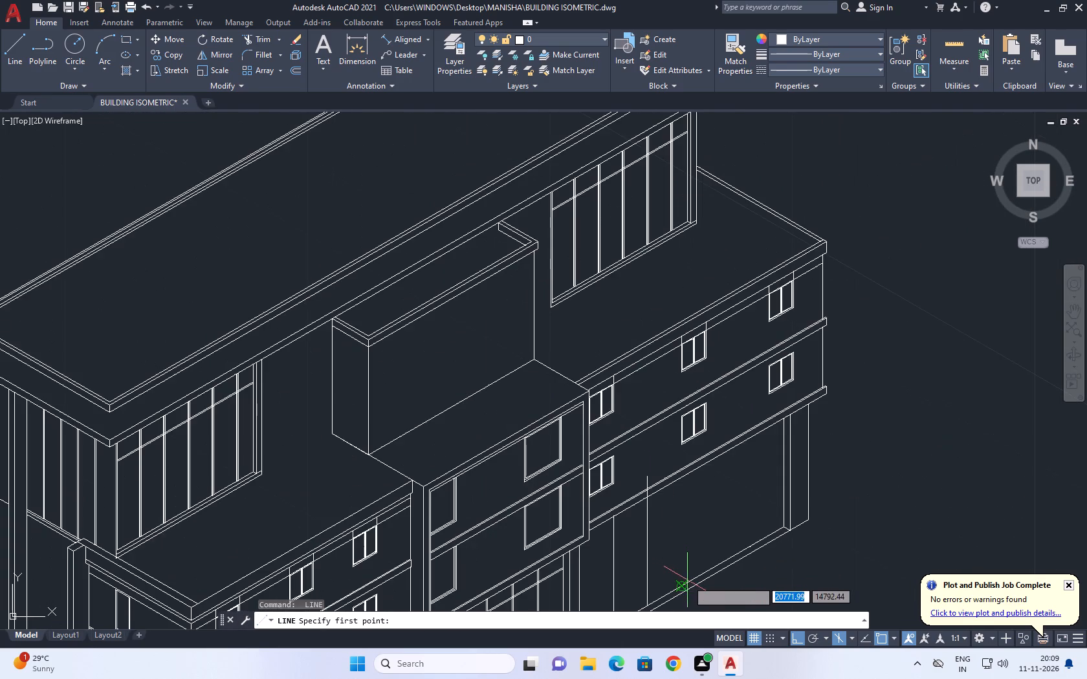
pyautogui.click(680, 561)
pyautogui.press('space')
pyautogui.press('space')
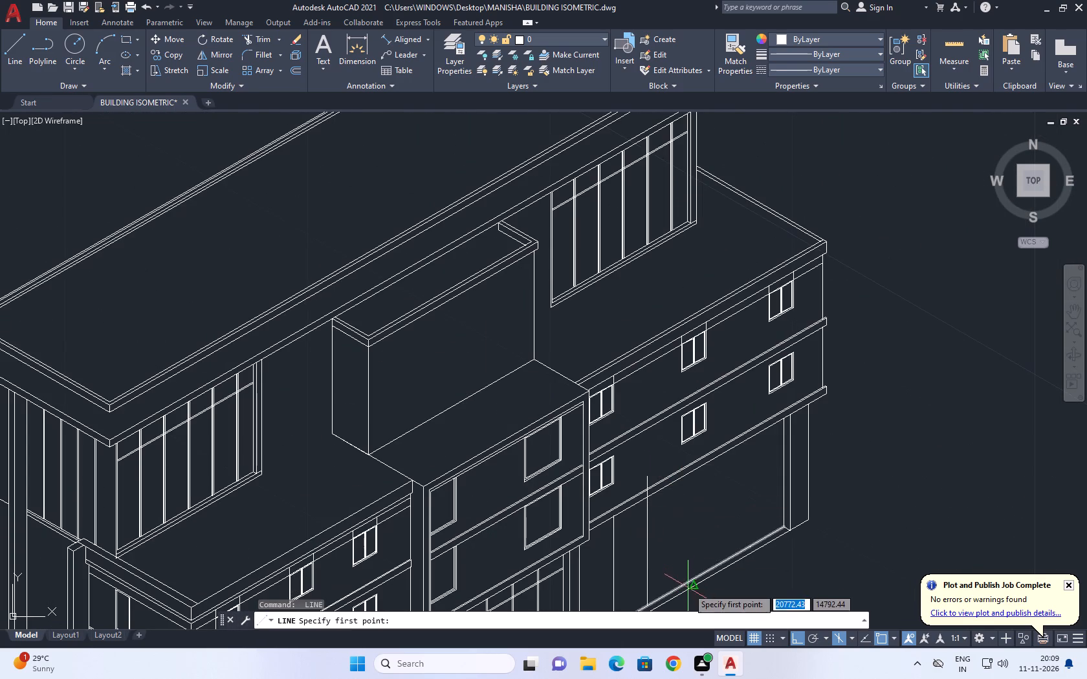
pyautogui.click(680, 590)
pyautogui.scroll(3, 673, 451)
pyautogui.click(677, 454)
pyautogui.press('space')
pyautogui.moveTo(776, 493); pyautogui.dragTo(640, 341, button='middle')
pyautogui.scroll(-4, 608, 298)
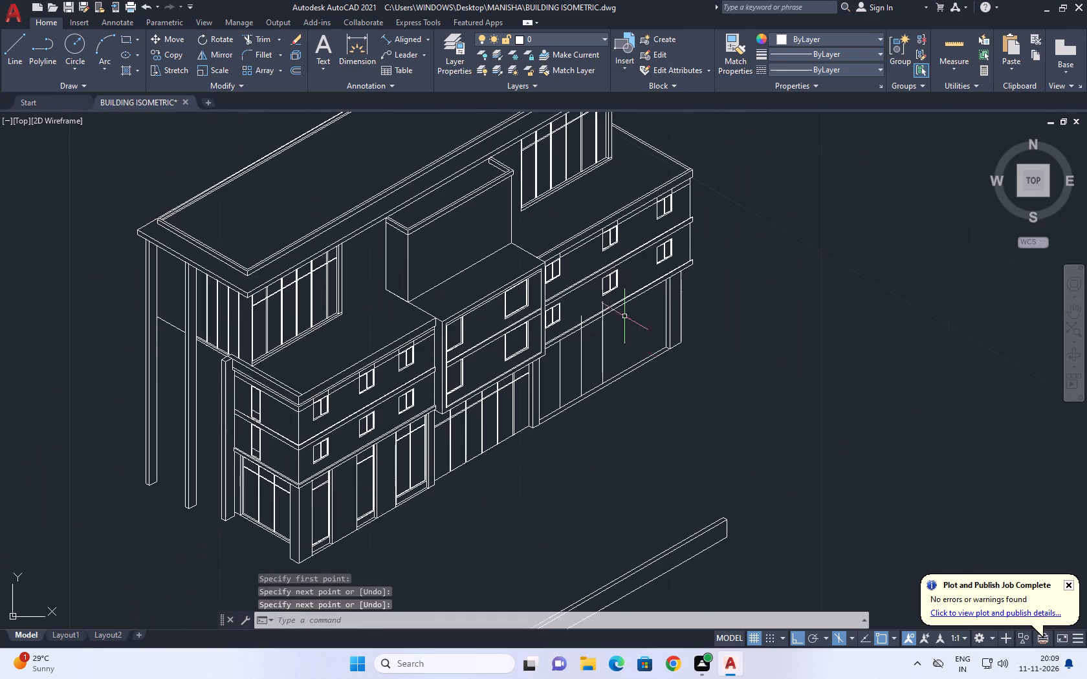
# Draw a vertical line from the fourth division point on the far wing's upper base line up past the floor band.
pyautogui.press('space')
pyautogui.scroll(4, 622, 376)
pyautogui.click(620, 362)
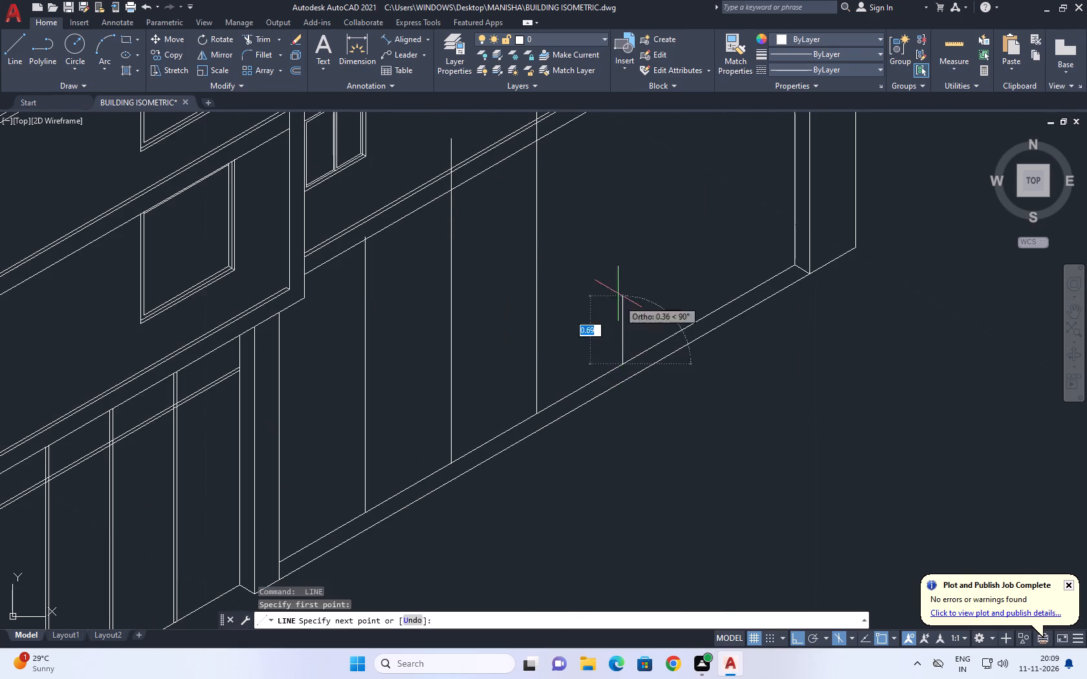
pyautogui.moveTo(611, 246); pyautogui.dragTo(630, 378, button='middle')
pyautogui.scroll(-2, 630, 379)
pyautogui.scroll(1, 631, 310)
pyautogui.click(634, 292)
pyautogui.press('space')
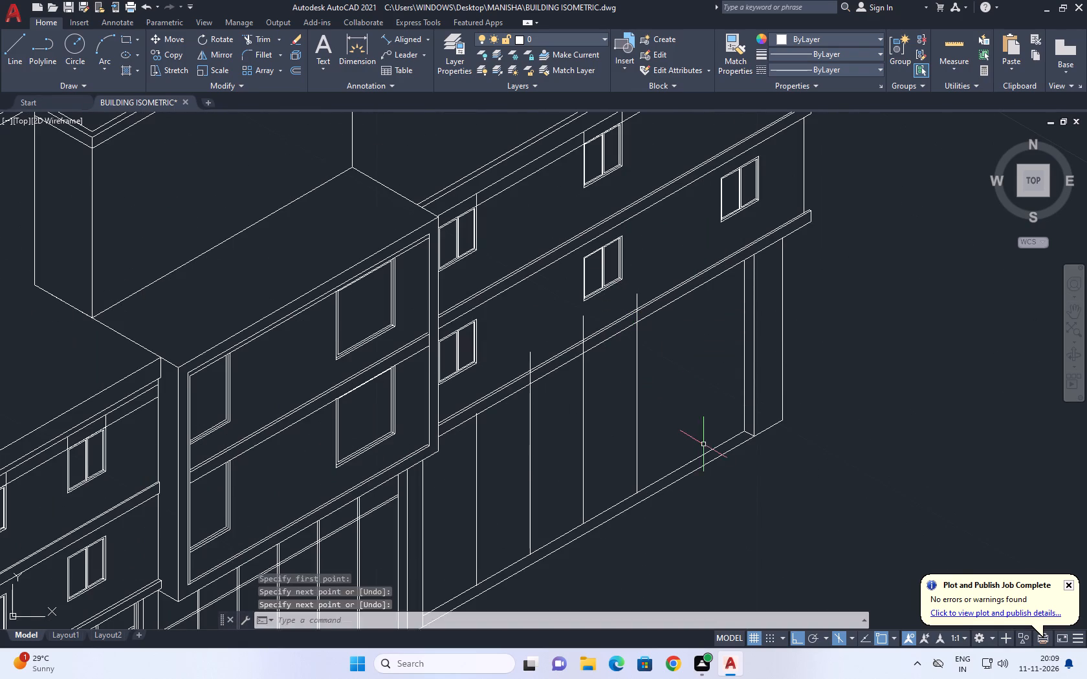
# Draw a vertical line from the fifth division point on the upper base line up past the floor band.
pyautogui.press('space')
pyautogui.click(693, 458)
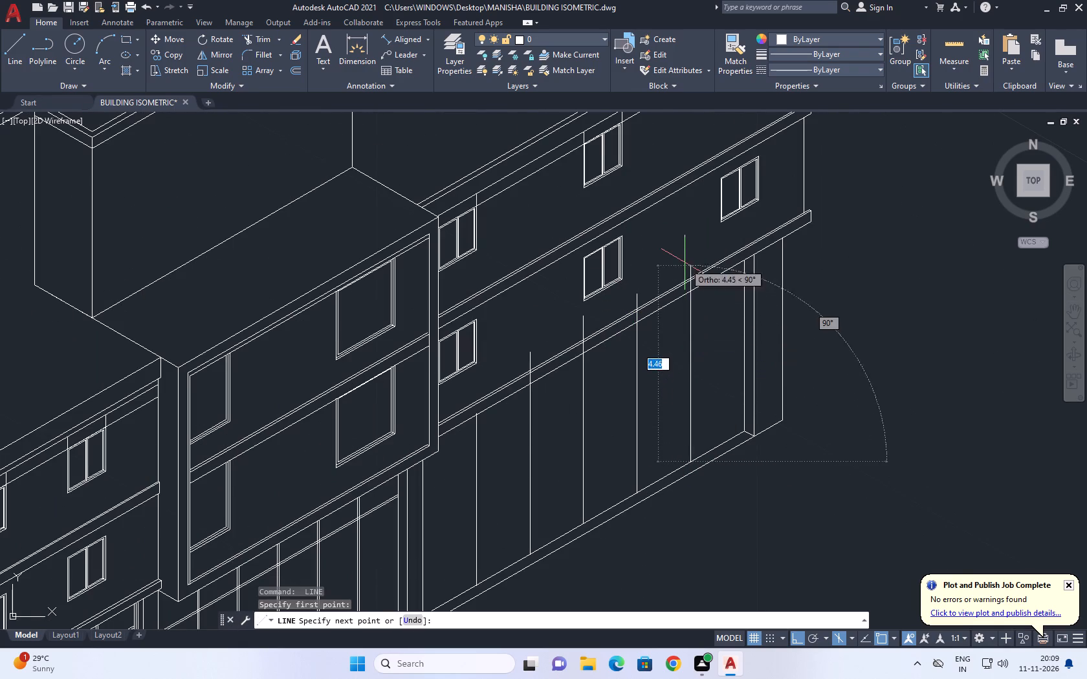
pyautogui.click(685, 260)
pyautogui.press('space')
# Trim the far wing's vertical glazing lines where they cross the underside of the floor band.
pyautogui.scroll(1, 625, 339)
pyautogui.moveTo(647, 355); pyautogui.dragTo(692, 362, button='middle')
pyautogui.write('TR')
pyautogui.press('space')
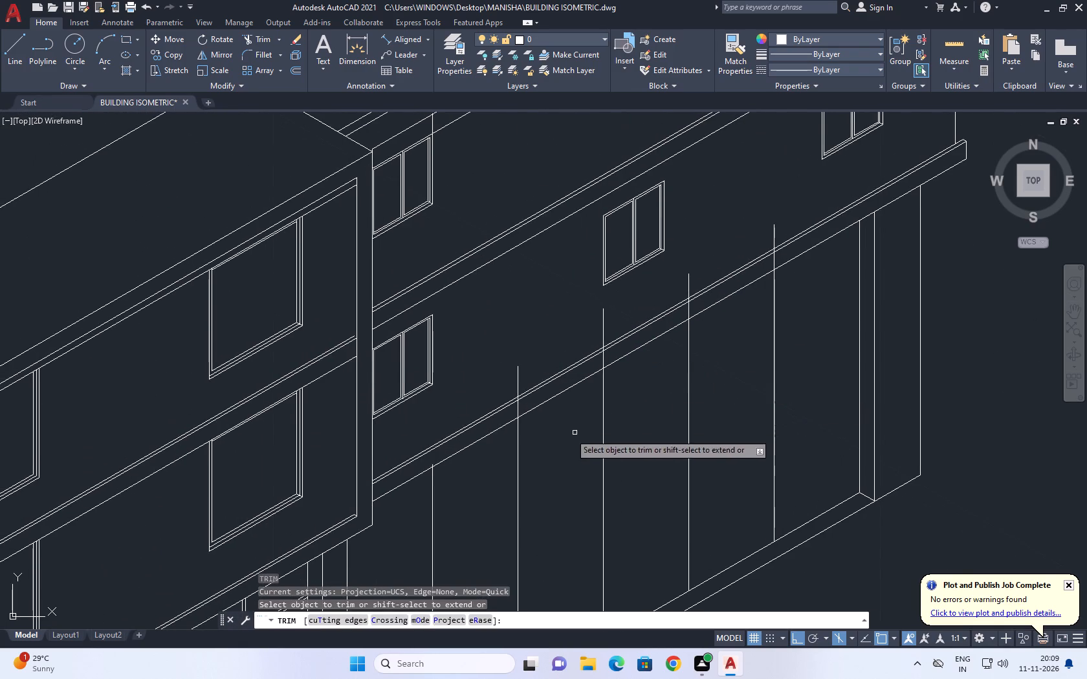
pyautogui.scroll(1, 494, 438)
pyautogui.scroll(2, 402, 501)
pyautogui.scroll(3, 380, 452)
pyautogui.click(394, 451)
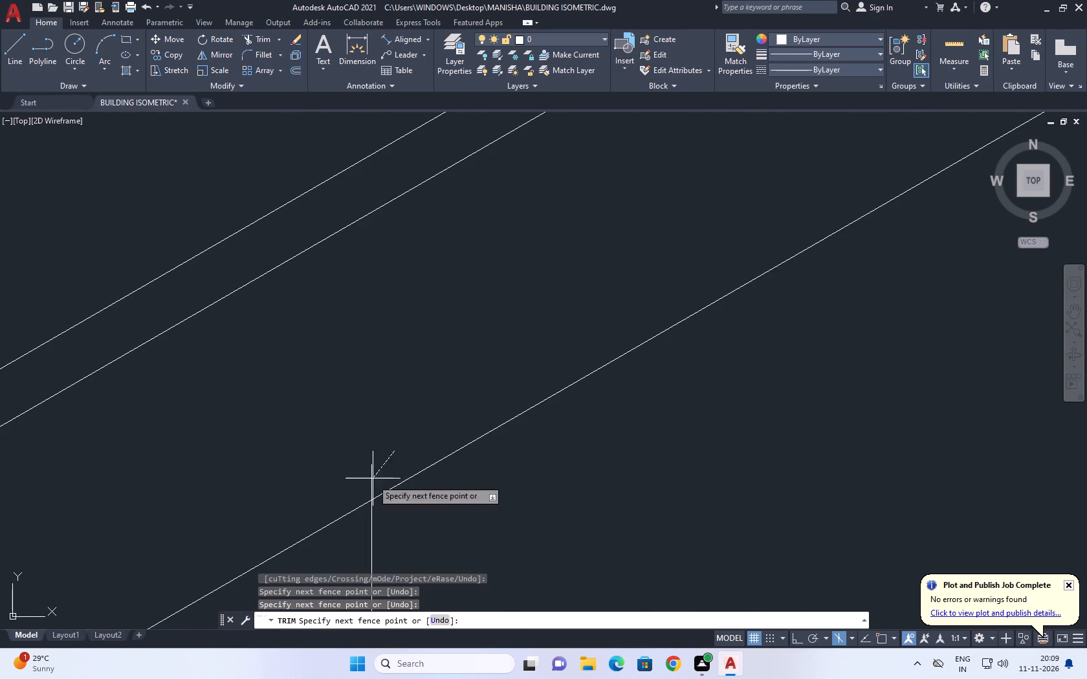
pyautogui.click(357, 486)
pyautogui.scroll(-4, 409, 447)
pyautogui.click(578, 327)
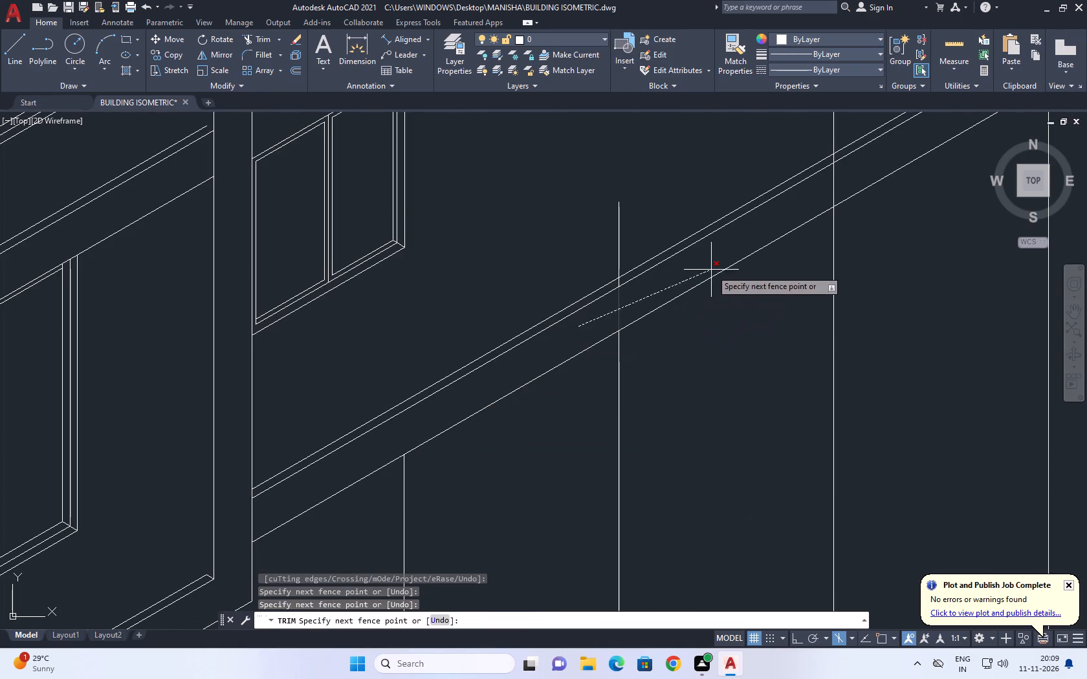
pyautogui.moveTo(722, 250); pyautogui.dragTo(441, 495, button='middle')
pyautogui.moveTo(780, 301); pyautogui.dragTo(432, 507, button='middle')
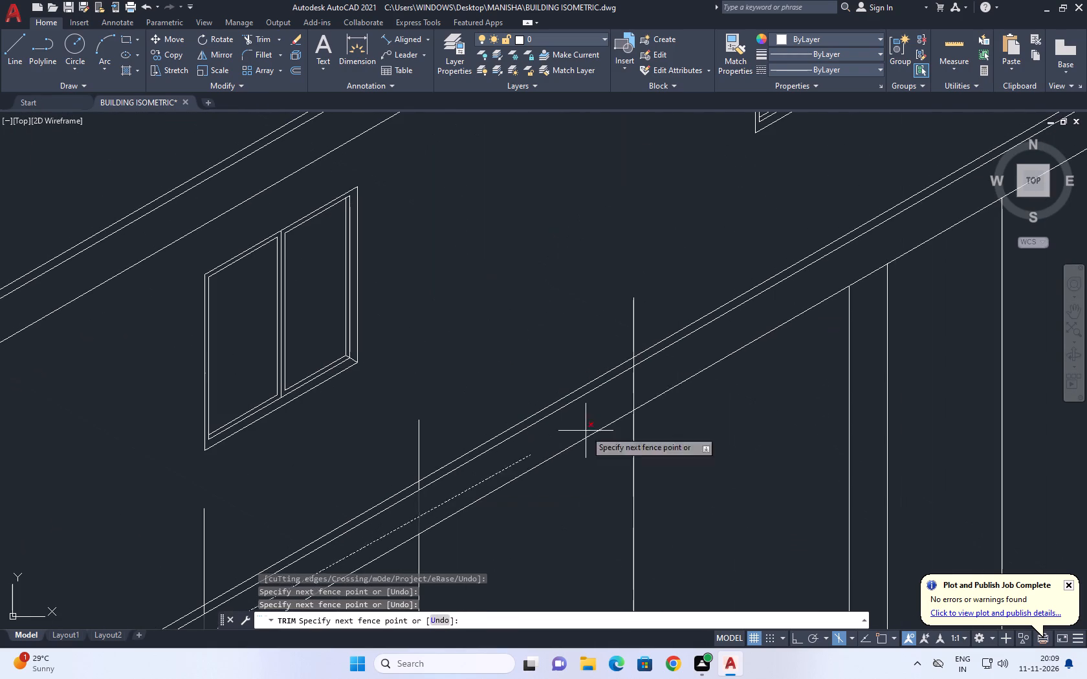
pyautogui.click(719, 337)
pyautogui.press('space')
# Erase the three leftover vertical line stubs standing above the far wing's floor band.
pyautogui.scroll(-3, 617, 396)
pyautogui.scroll(3, 487, 467)
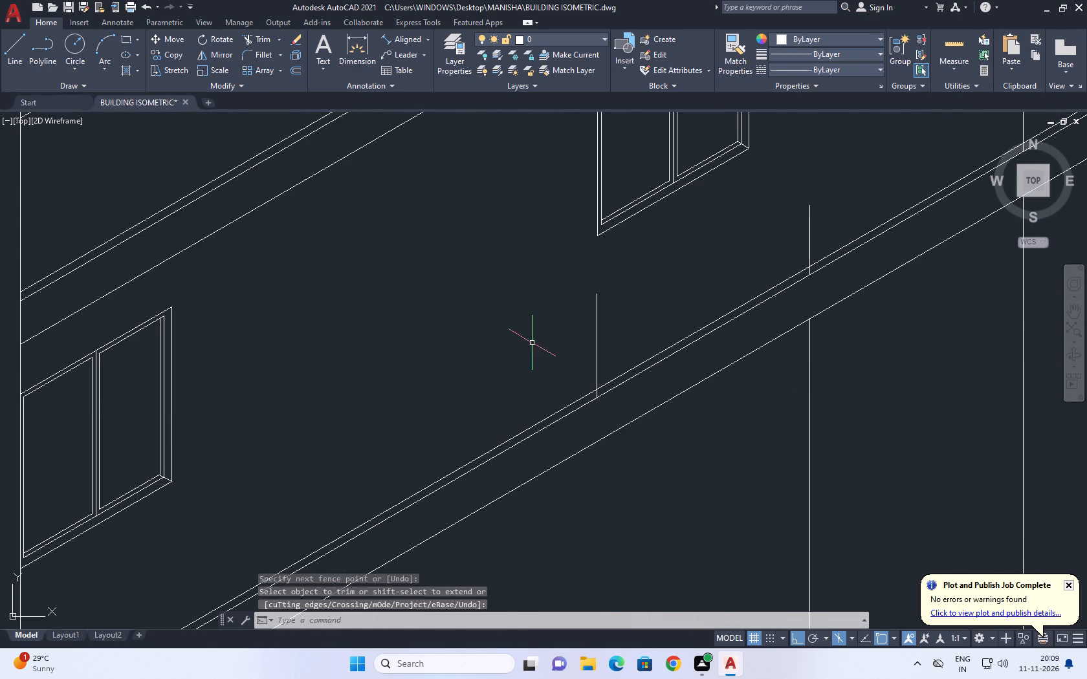
pyautogui.click(571, 274)
pyautogui.moveTo(630, 403); pyautogui.dragTo(652, 462)
pyautogui.moveTo(643, 401); pyautogui.dragTo(647, 472, button='middle')
pyautogui.press('Delete')
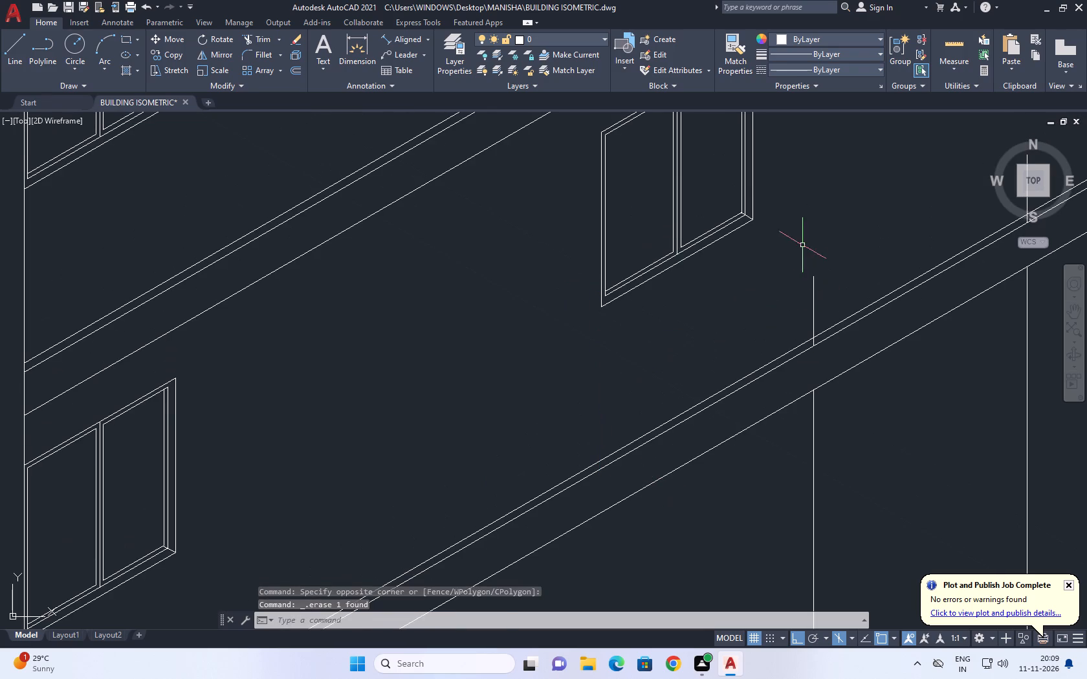
pyautogui.click(802, 245)
pyautogui.moveTo(844, 374); pyautogui.dragTo(848, 415)
pyautogui.press('Delete')
pyautogui.scroll(-2, 812, 349)
pyautogui.moveTo(812, 338); pyautogui.dragTo(730, 417, button='middle')
pyautogui.scroll(2, 789, 361)
pyautogui.click(824, 292)
pyautogui.click(888, 416)
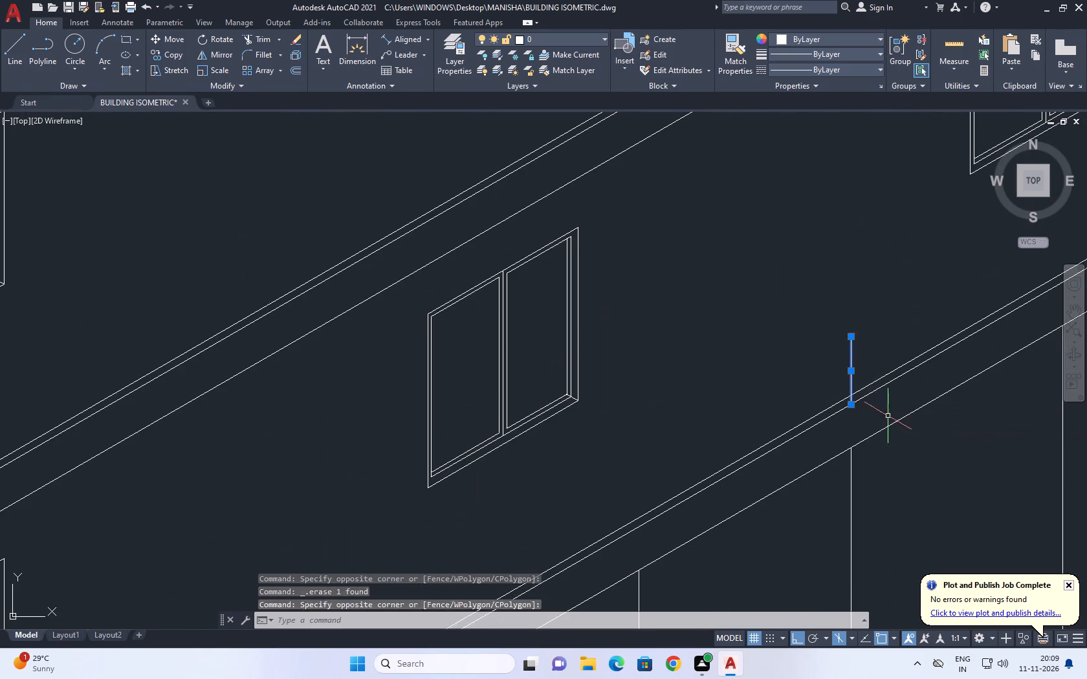
pyautogui.press('Delete')
# Redraw the vertical glazing line from the third division point on the upper base line up to the floor band.
pyautogui.scroll(-5, 817, 344)
pyautogui.moveTo(798, 481); pyautogui.dragTo(776, 392, button='middle')
pyautogui.scroll(1, 734, 422)
pyautogui.moveTo(697, 395); pyautogui.dragTo(716, 486, button='middle')
pyautogui.scroll(1, 700, 420)
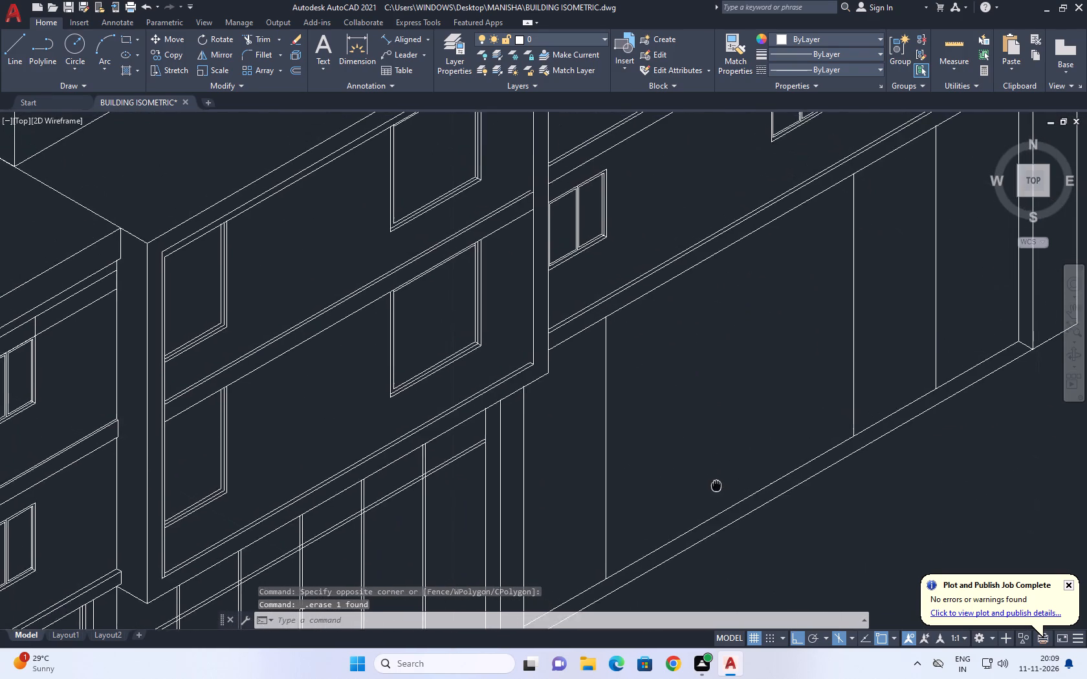
pyautogui.moveTo(716, 486); pyautogui.dragTo(741, 514, button='middle')
pyautogui.scroll(-2, 750, 508)
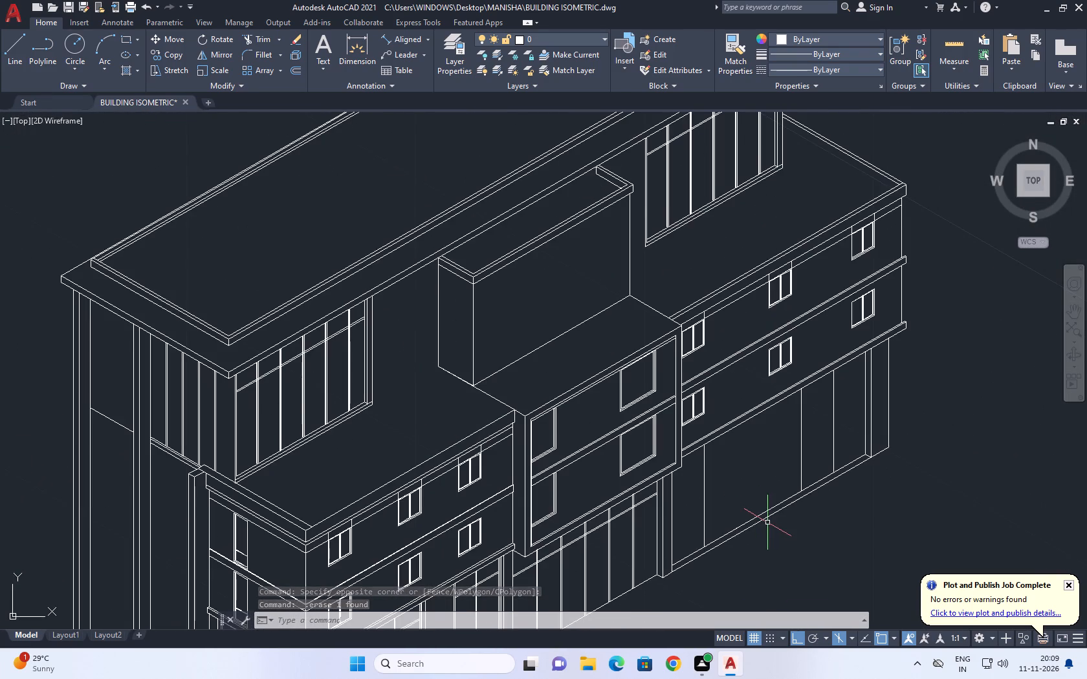
pyautogui.write('L')
pyautogui.press('space')
pyautogui.scroll(1, 767, 523)
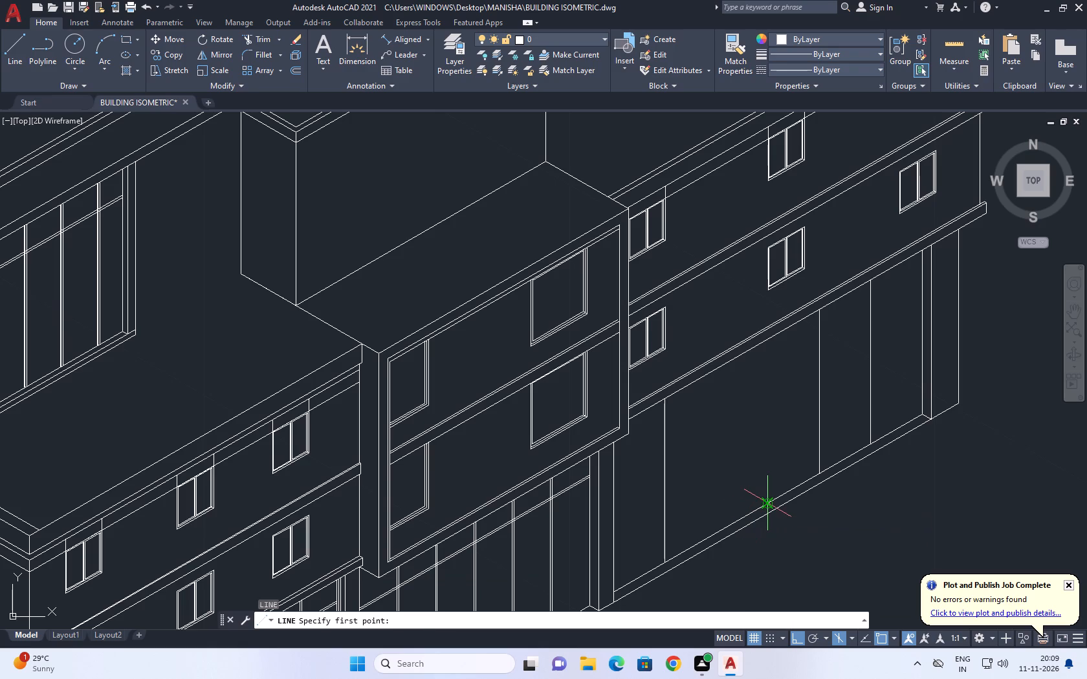
pyautogui.click(769, 506)
pyautogui.scroll(3, 751, 350)
pyautogui.click(805, 283)
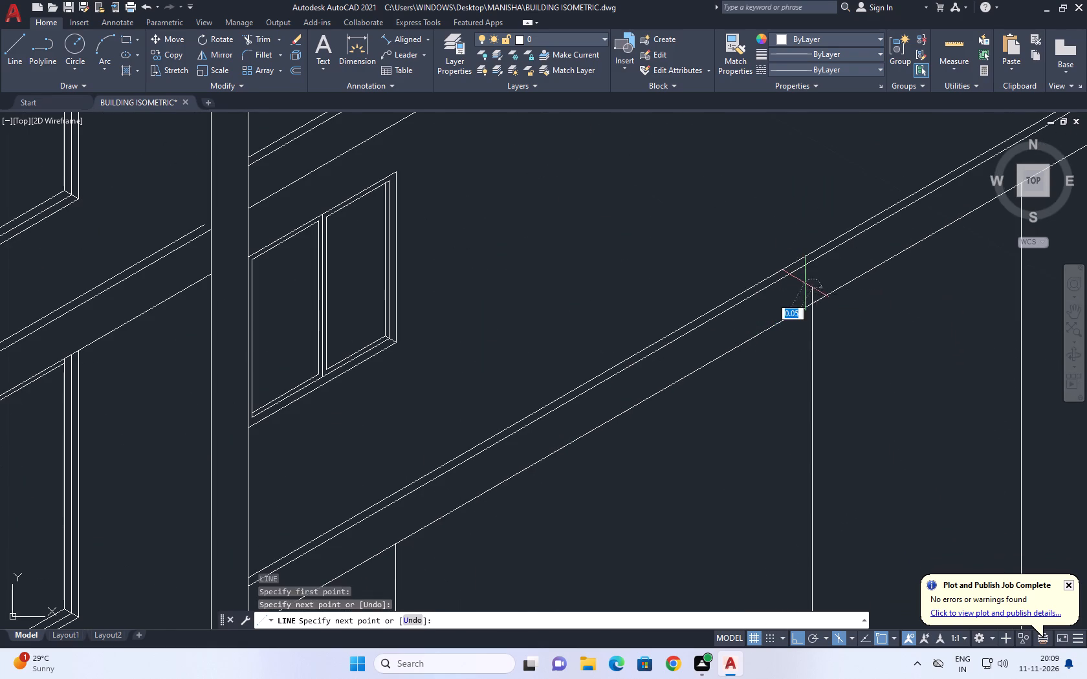
pyautogui.scroll(-2, 733, 295)
pyautogui.press('Escape')
# Redraw the vertical glazing line from the second division point on the upper base line up to the floor band.
pyautogui.scroll(-1, 739, 411)
pyautogui.press('space')
pyautogui.click(704, 531)
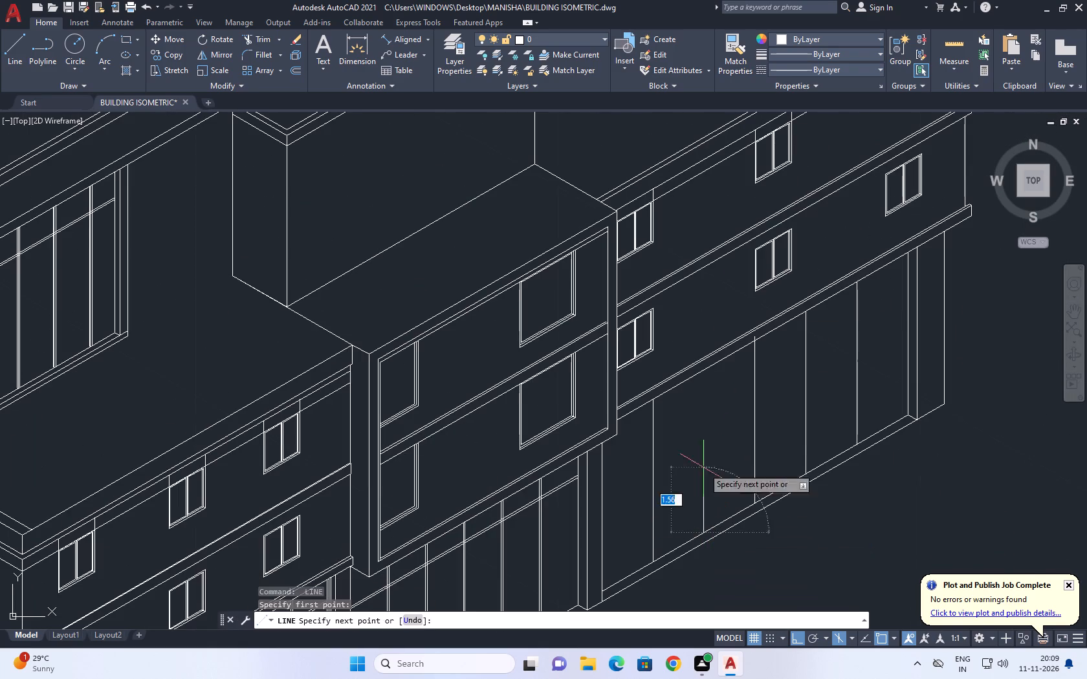
pyautogui.scroll(3, 690, 374)
pyautogui.click(736, 349)
pyautogui.press('space')
# Trim the ends of the second and third glazing lines that project past the floor band's underside.
pyautogui.scroll(-2, 718, 371)
pyautogui.moveTo(756, 396); pyautogui.dragTo(756, 397, button='middle')
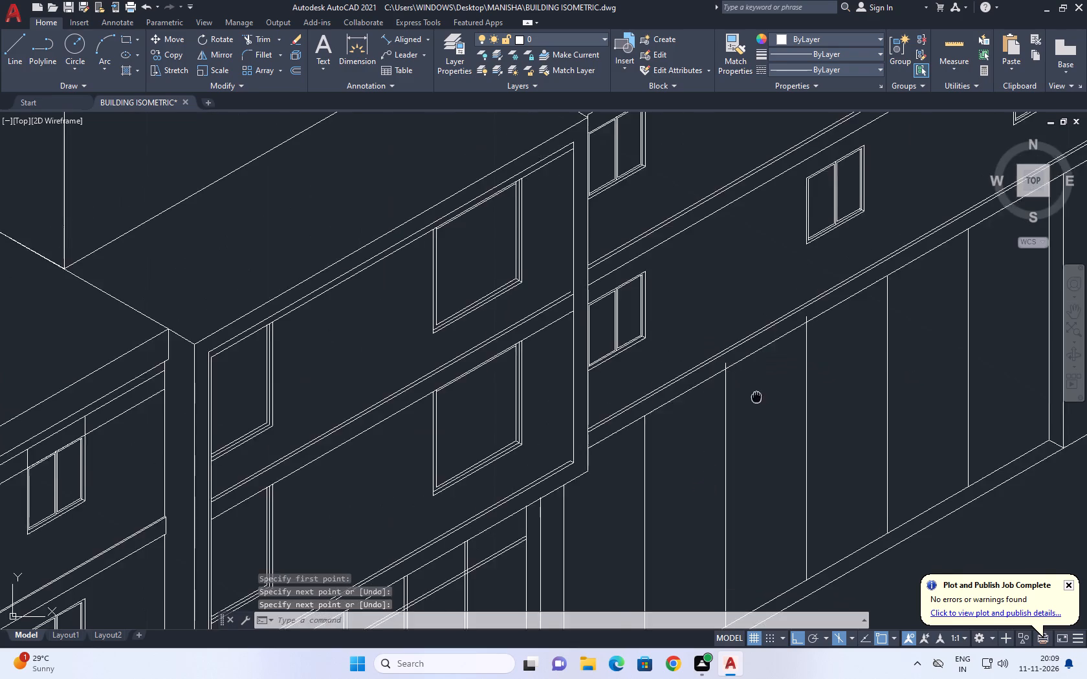
pyautogui.moveTo(756, 397); pyautogui.dragTo(685, 409, button='middle')
pyautogui.write('TR')
pyautogui.press('space')
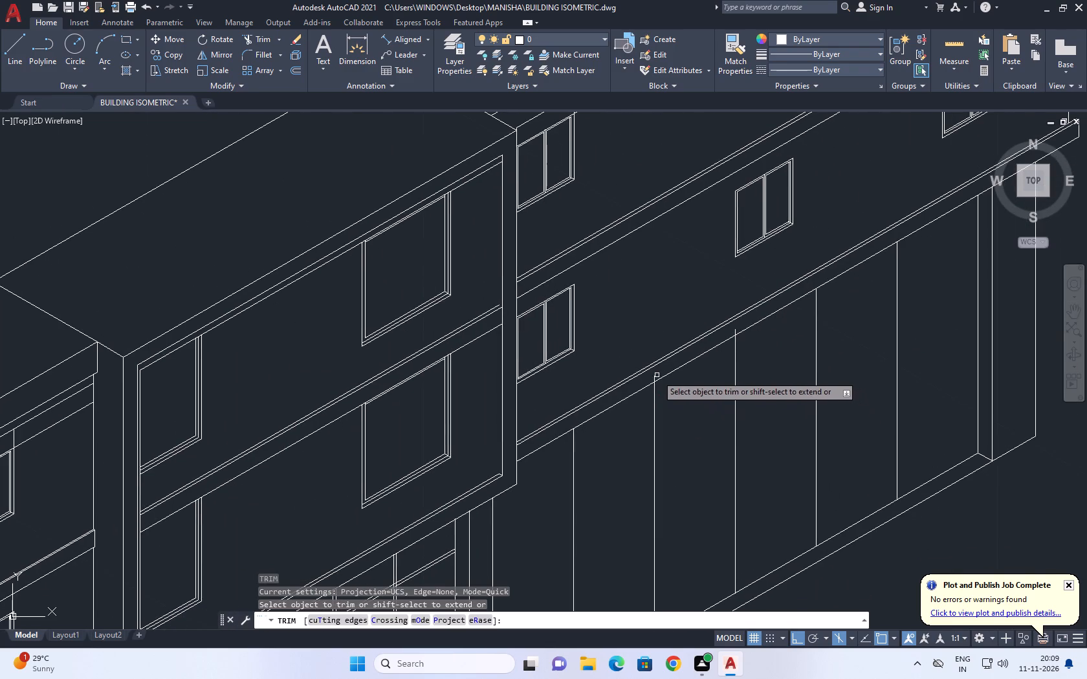
pyautogui.click(656, 376)
pyautogui.scroll(2, 737, 329)
pyautogui.click(730, 334)
pyautogui.scroll(-2, 722, 342)
pyautogui.press('space')
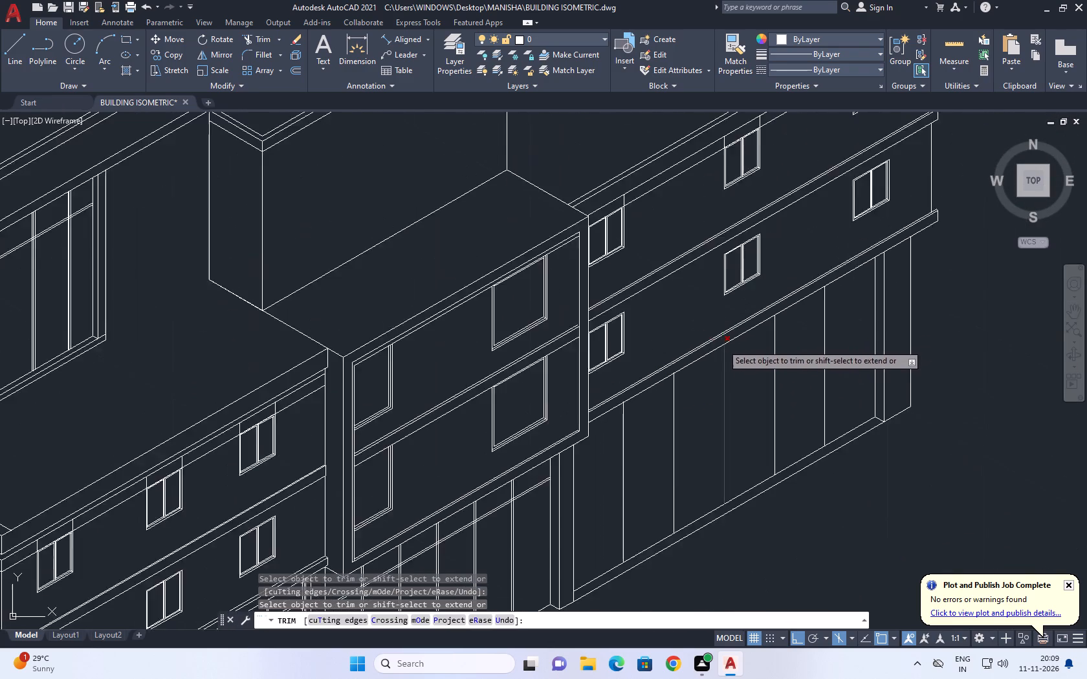
# Erase the far wing's lower base line, keeping the upper base line under the glazing lines.
pyautogui.scroll(-2, 722, 345)
pyautogui.moveTo(725, 460); pyautogui.dragTo(741, 502, button='middle')
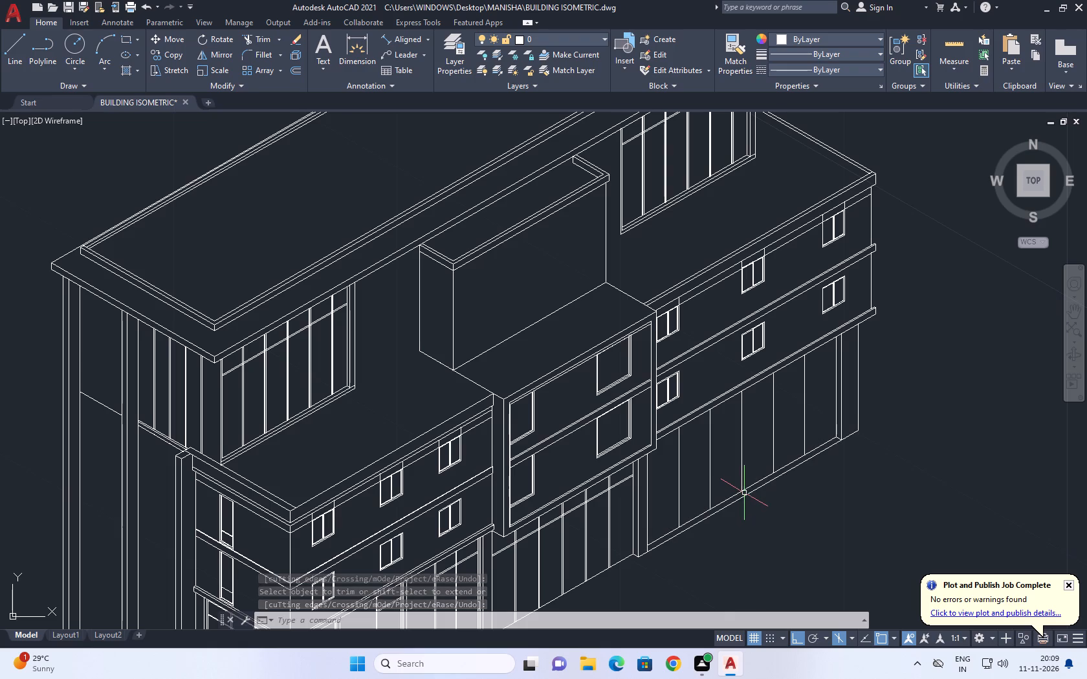
pyautogui.scroll(2, 665, 548)
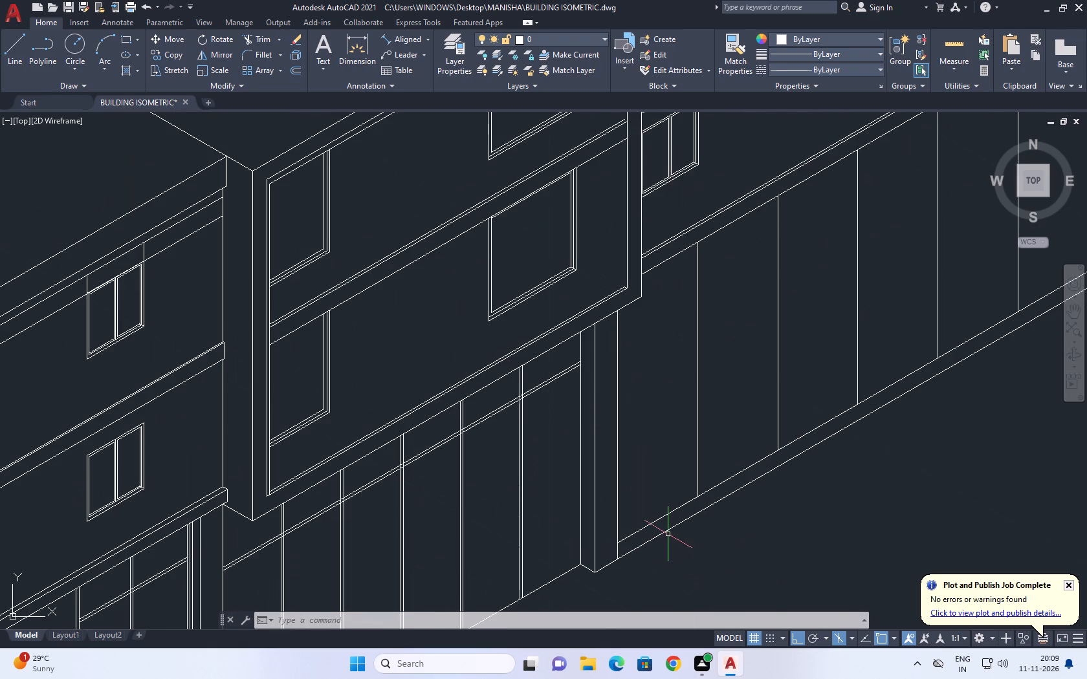
pyautogui.click(667, 530)
pyautogui.scroll(-1, 664, 530)
pyautogui.moveTo(796, 527); pyautogui.dragTo(796, 539, button='middle')
pyautogui.press('Delete')
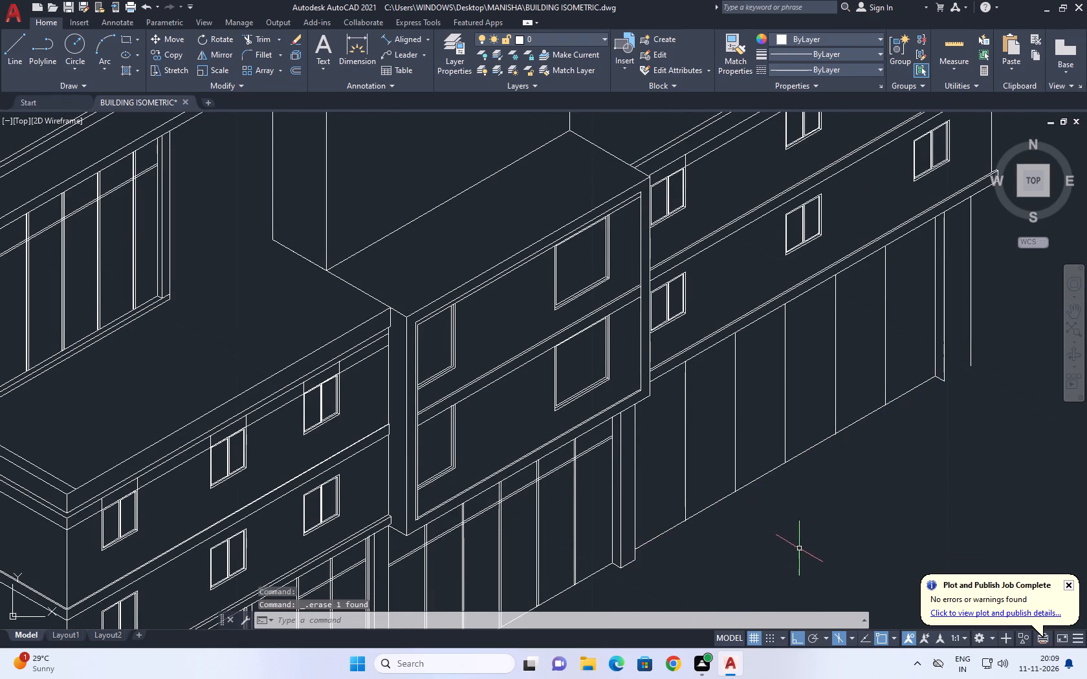
# Draw the base edge of the end column's front face between the lower ends of its two vertical edges.
pyautogui.moveTo(843, 533); pyautogui.dragTo(787, 547, button='middle')
pyautogui.press('l')
pyautogui.press('space')
pyautogui.scroll(3, 873, 411)
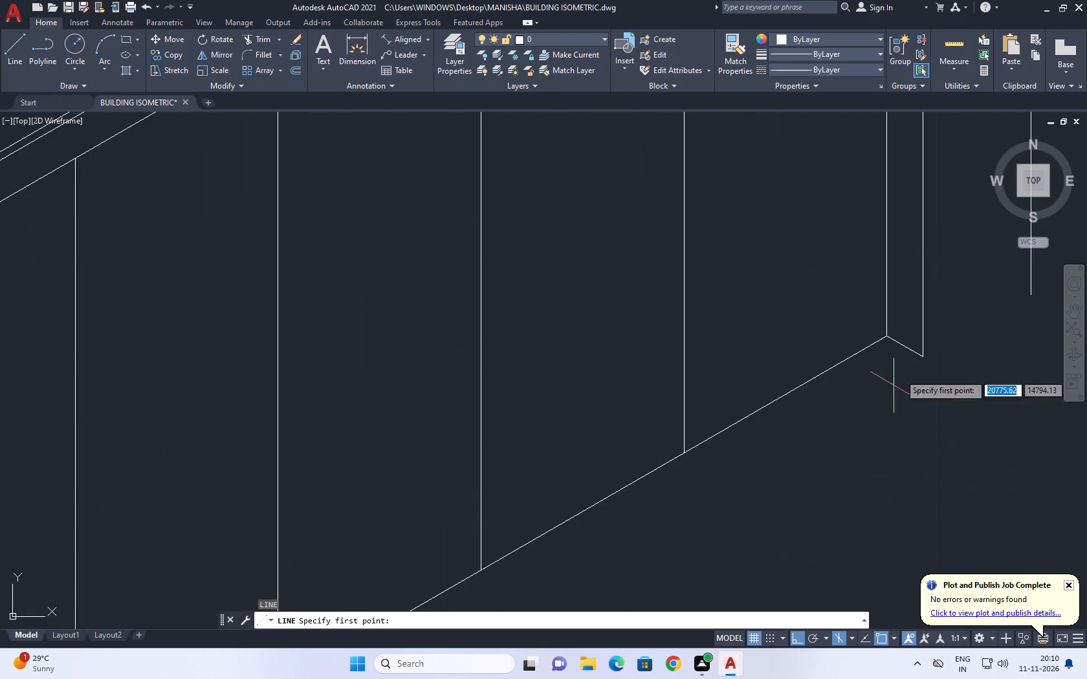
pyautogui.moveTo(936, 332); pyautogui.dragTo(673, 477, button='middle')
pyautogui.click(767, 443)
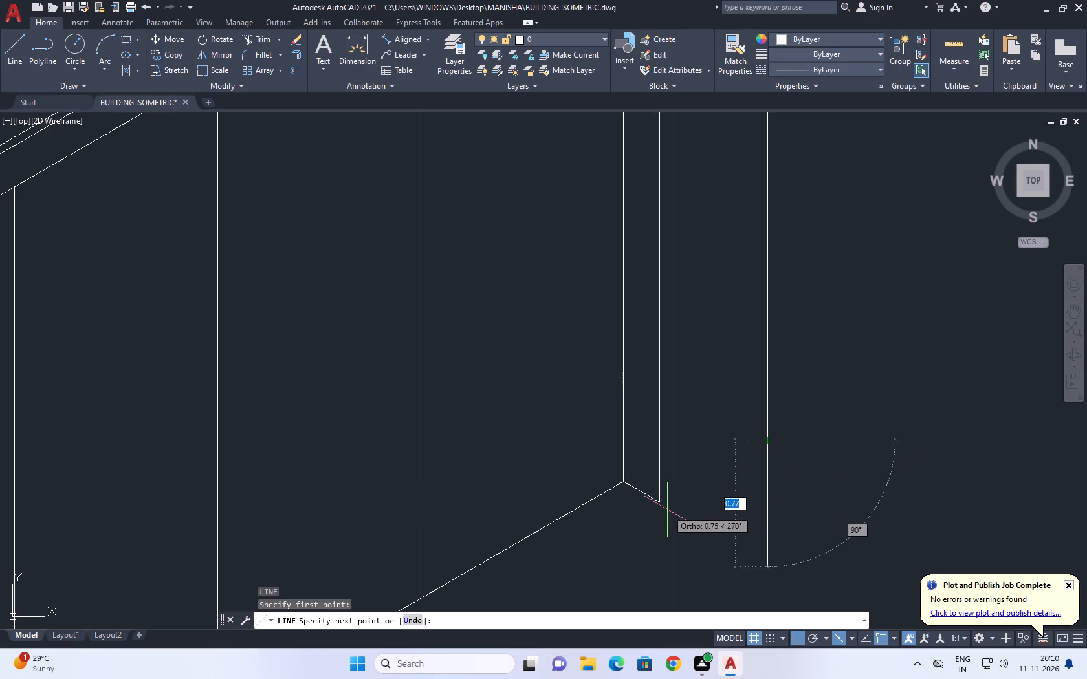
pyautogui.click(658, 501)
pyautogui.press('space')
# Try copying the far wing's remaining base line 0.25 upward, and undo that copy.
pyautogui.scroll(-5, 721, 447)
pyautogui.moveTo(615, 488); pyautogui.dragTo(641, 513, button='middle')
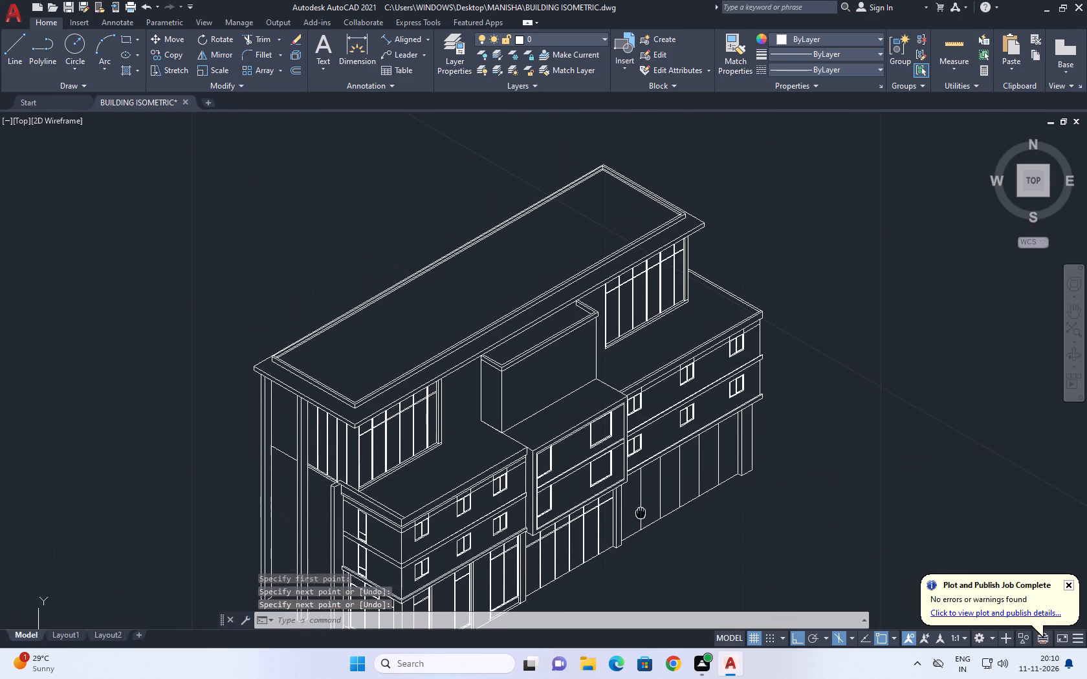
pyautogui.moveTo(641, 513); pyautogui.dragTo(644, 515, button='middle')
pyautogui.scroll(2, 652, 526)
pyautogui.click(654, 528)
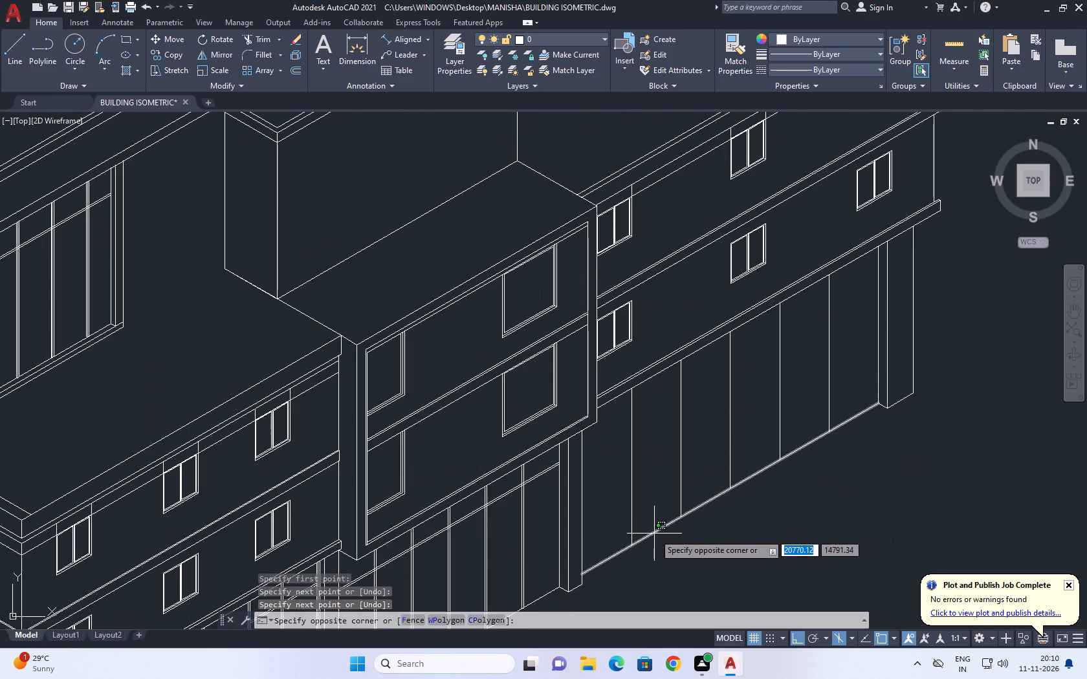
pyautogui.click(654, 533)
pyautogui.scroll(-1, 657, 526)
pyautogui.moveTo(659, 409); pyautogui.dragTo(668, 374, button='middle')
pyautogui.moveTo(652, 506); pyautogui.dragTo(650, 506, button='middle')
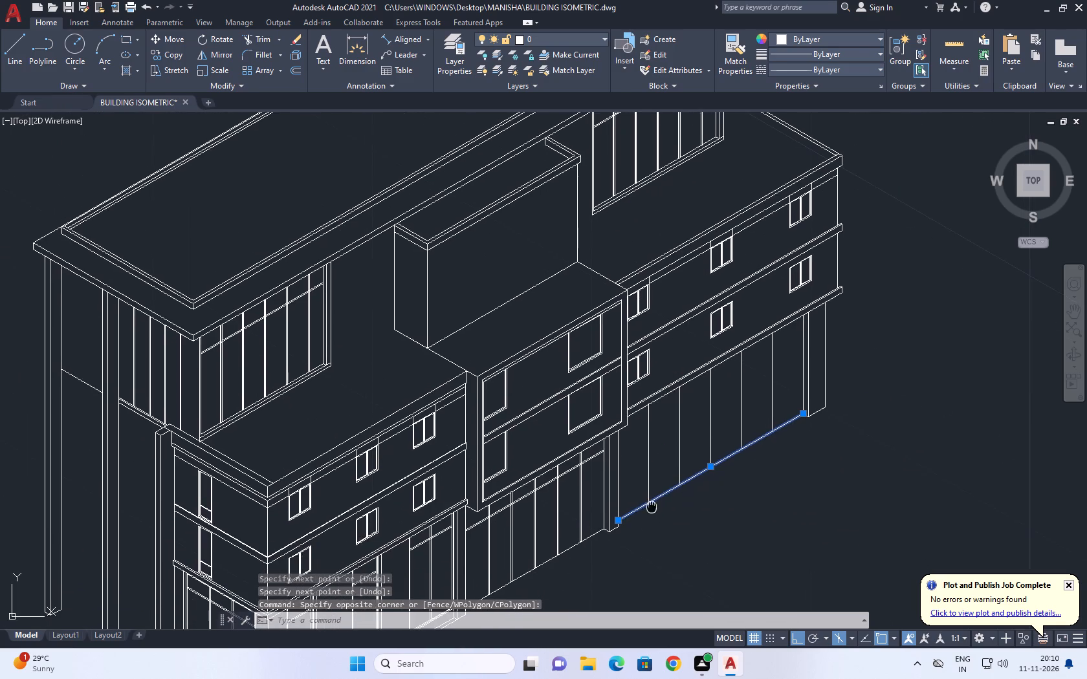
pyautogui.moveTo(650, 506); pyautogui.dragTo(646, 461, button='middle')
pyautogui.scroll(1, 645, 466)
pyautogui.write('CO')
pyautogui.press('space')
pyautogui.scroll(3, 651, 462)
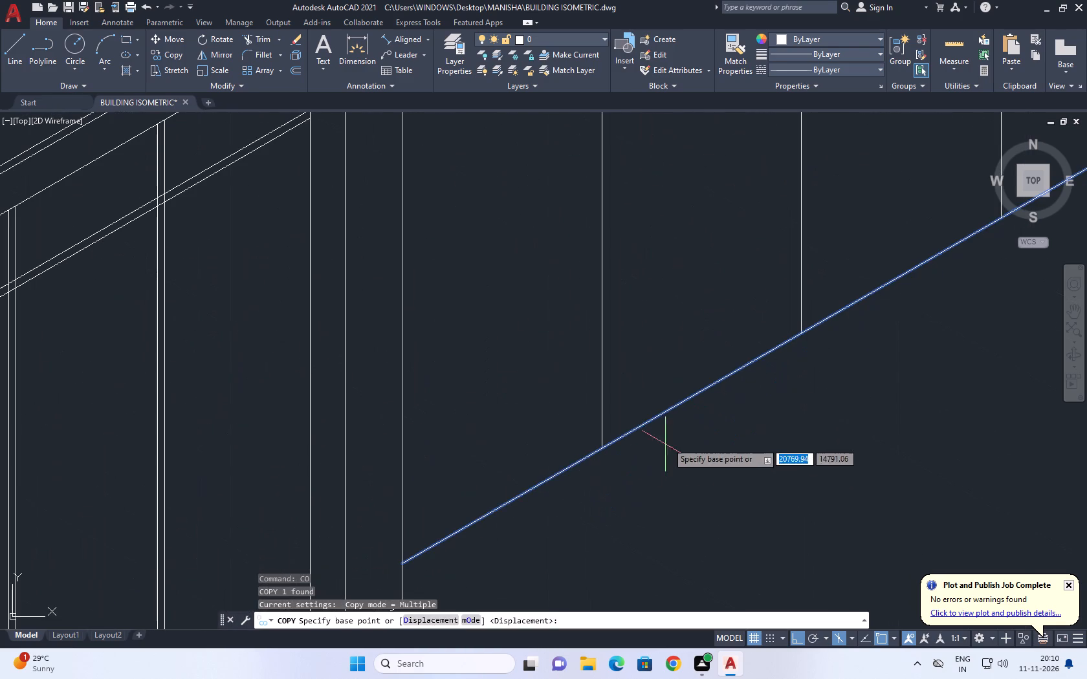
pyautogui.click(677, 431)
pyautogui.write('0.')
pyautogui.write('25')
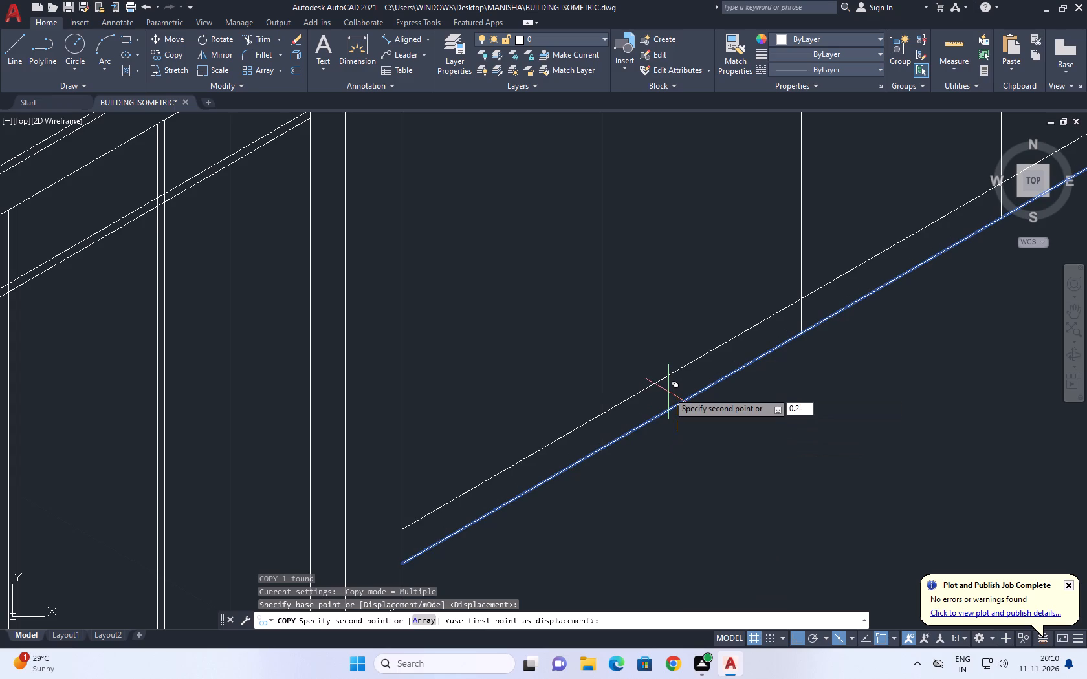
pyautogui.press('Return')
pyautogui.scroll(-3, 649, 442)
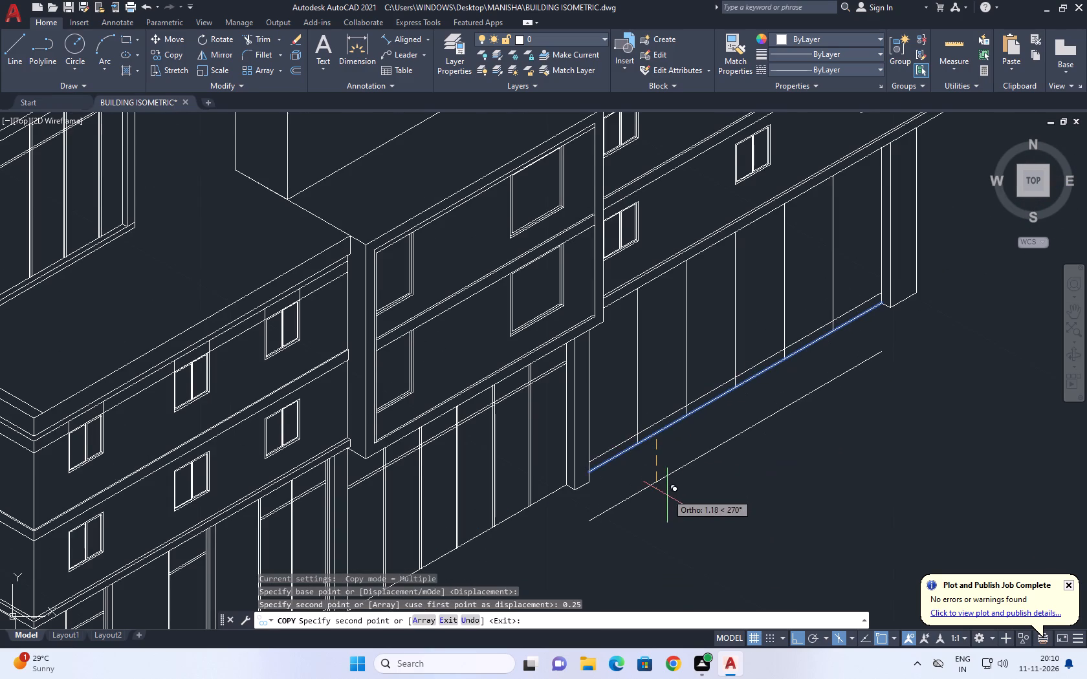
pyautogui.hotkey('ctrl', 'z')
# Place a copy of the far wing's base line 0.13 above the original.
pyautogui.scroll(1, 654, 431)
pyautogui.write('0.13')
pyautogui.press('Return')
pyautogui.press('Escape')
# Copy the base line of the central block's ground-floor glazing 0.13 upward.
pyautogui.moveTo(589, 530); pyautogui.dragTo(604, 381, button='middle')
pyautogui.click(496, 427)
pyautogui.click(488, 410)
pyautogui.moveTo(504, 417); pyautogui.dragTo(514, 434, button='middle')
pyautogui.scroll(1, 514, 434)
pyautogui.write('CO')
pyautogui.press('space')
pyautogui.click(516, 435)
pyautogui.write('0.13')
pyautogui.press('Return')
pyautogui.press('Escape')
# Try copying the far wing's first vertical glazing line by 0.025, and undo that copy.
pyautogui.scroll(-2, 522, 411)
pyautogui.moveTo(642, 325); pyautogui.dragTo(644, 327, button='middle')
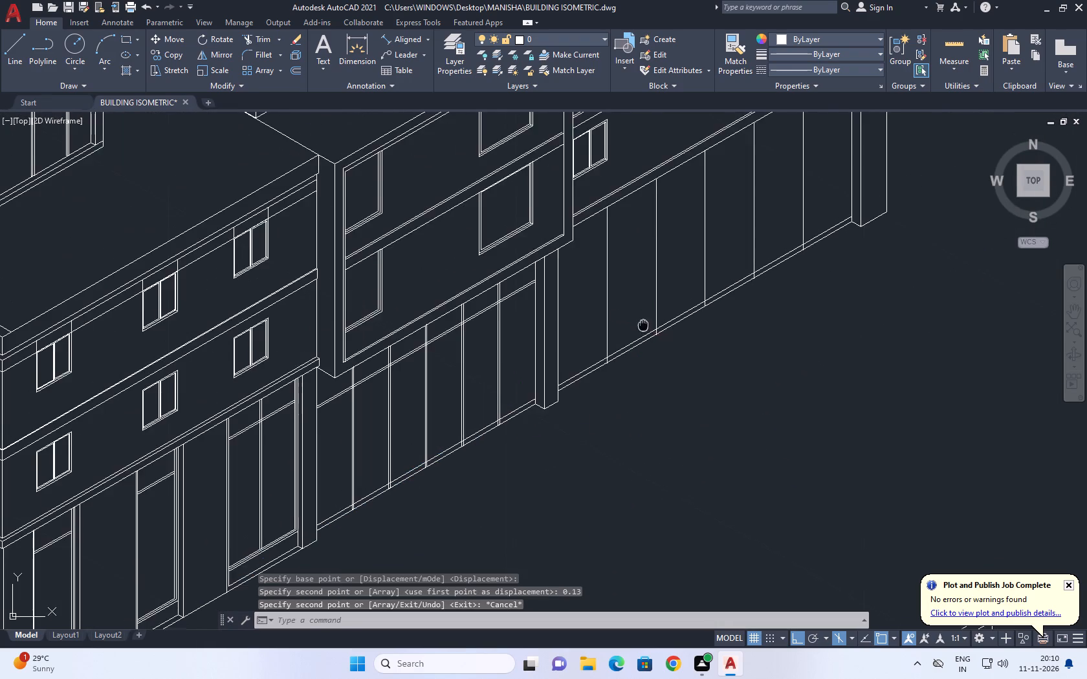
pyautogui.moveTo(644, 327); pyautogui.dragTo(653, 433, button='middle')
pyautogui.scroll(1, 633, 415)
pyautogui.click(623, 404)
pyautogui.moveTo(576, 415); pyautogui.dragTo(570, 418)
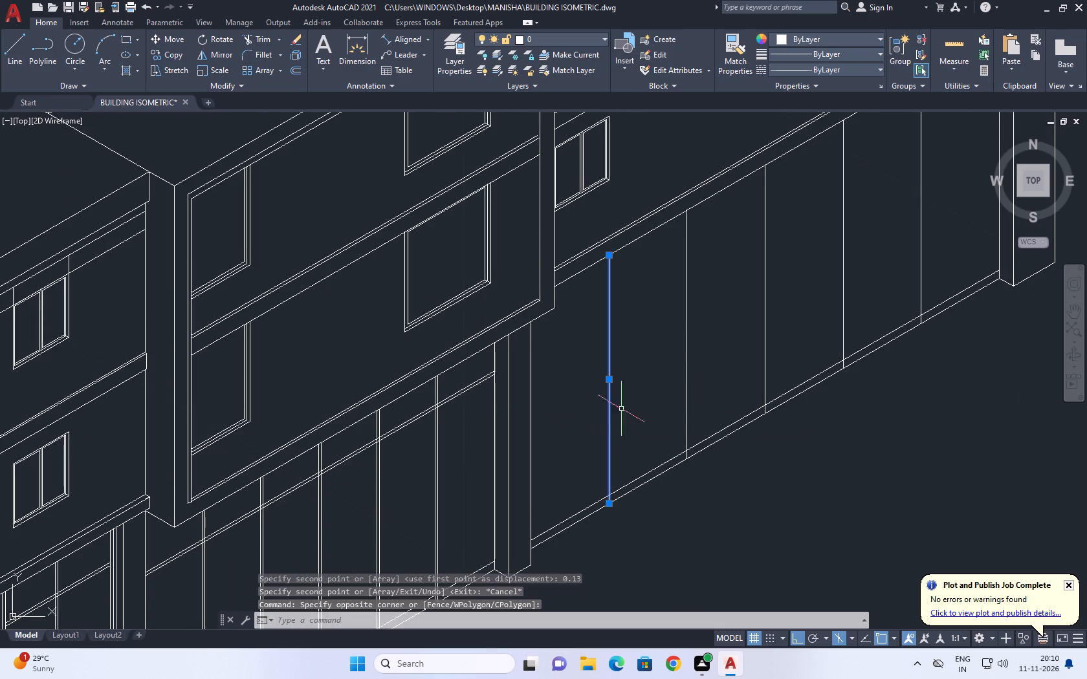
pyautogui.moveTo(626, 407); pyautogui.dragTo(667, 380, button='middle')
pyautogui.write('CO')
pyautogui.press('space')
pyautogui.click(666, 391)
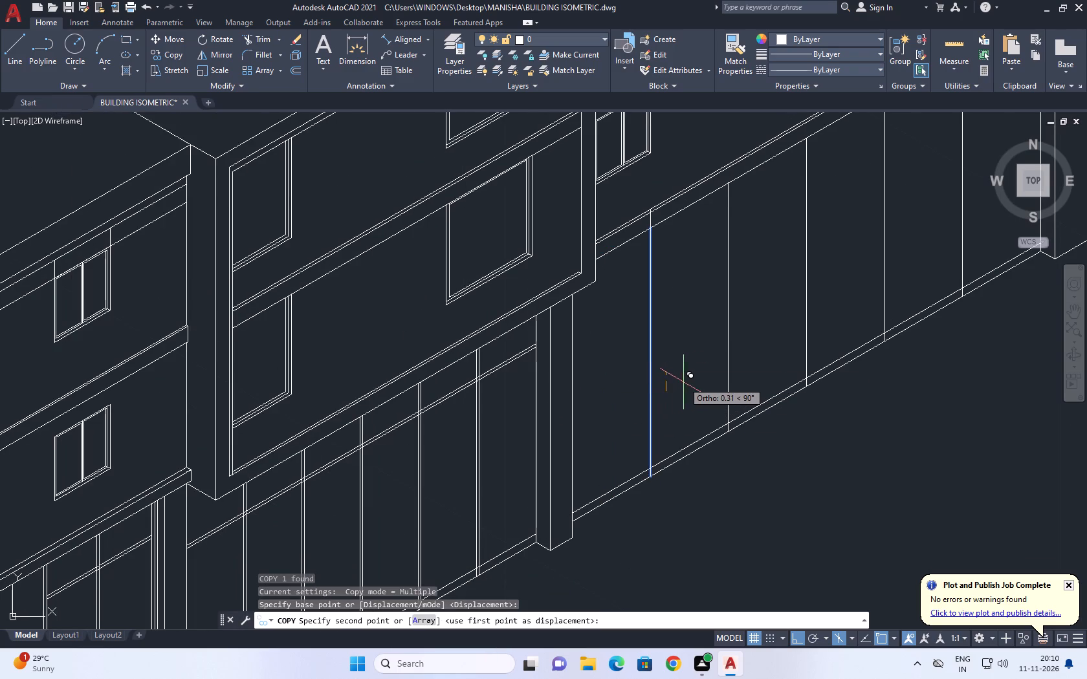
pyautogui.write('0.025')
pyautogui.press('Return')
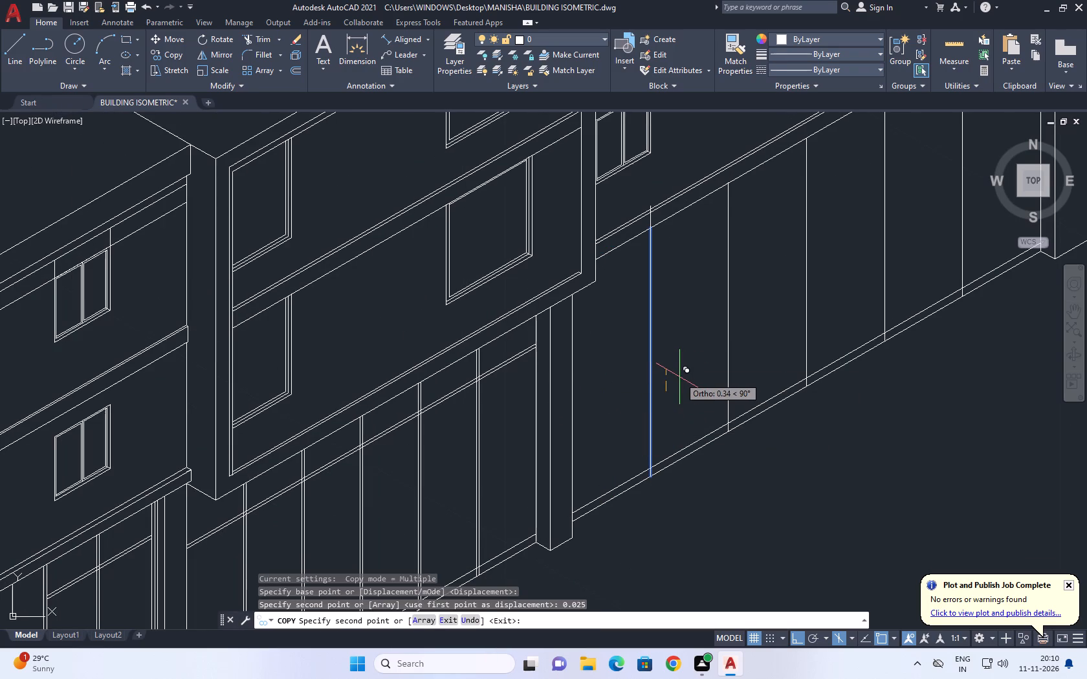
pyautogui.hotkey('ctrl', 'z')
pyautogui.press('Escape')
# Copy the far wing's first vertical glazing line 0.025 to each side along the facade.
pyautogui.click(673, 346)
pyautogui.click(622, 385)
pyautogui.moveTo(642, 386); pyautogui.dragTo(652, 399, button='middle')
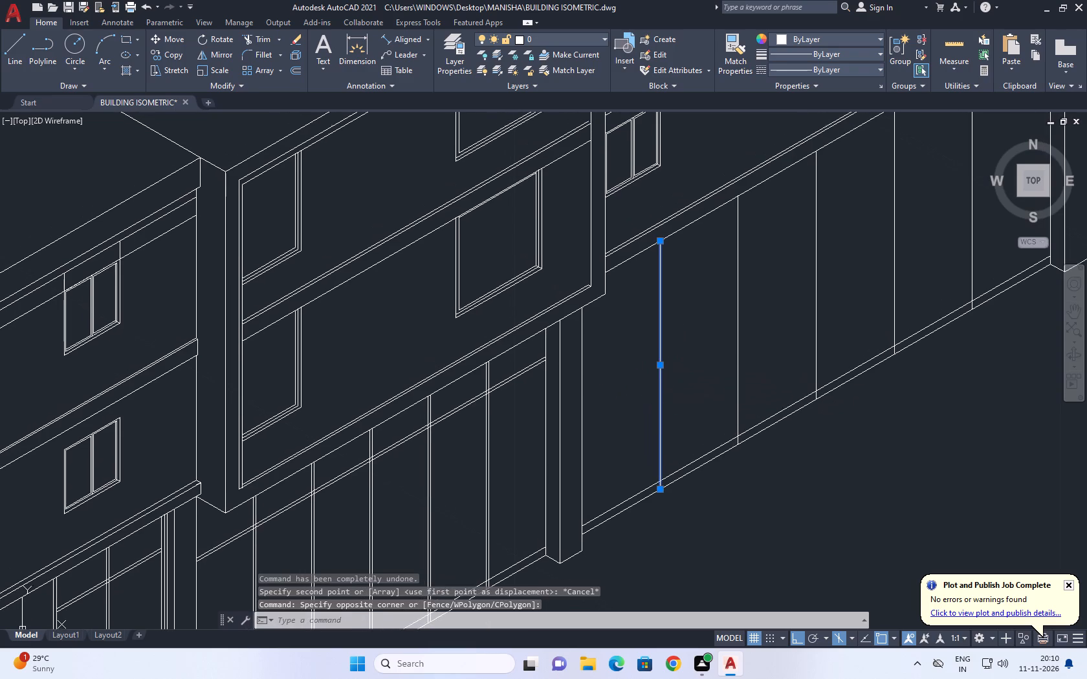
pyautogui.press('c')
pyautogui.write('O')
pyautogui.press('space')
pyautogui.click(657, 402)
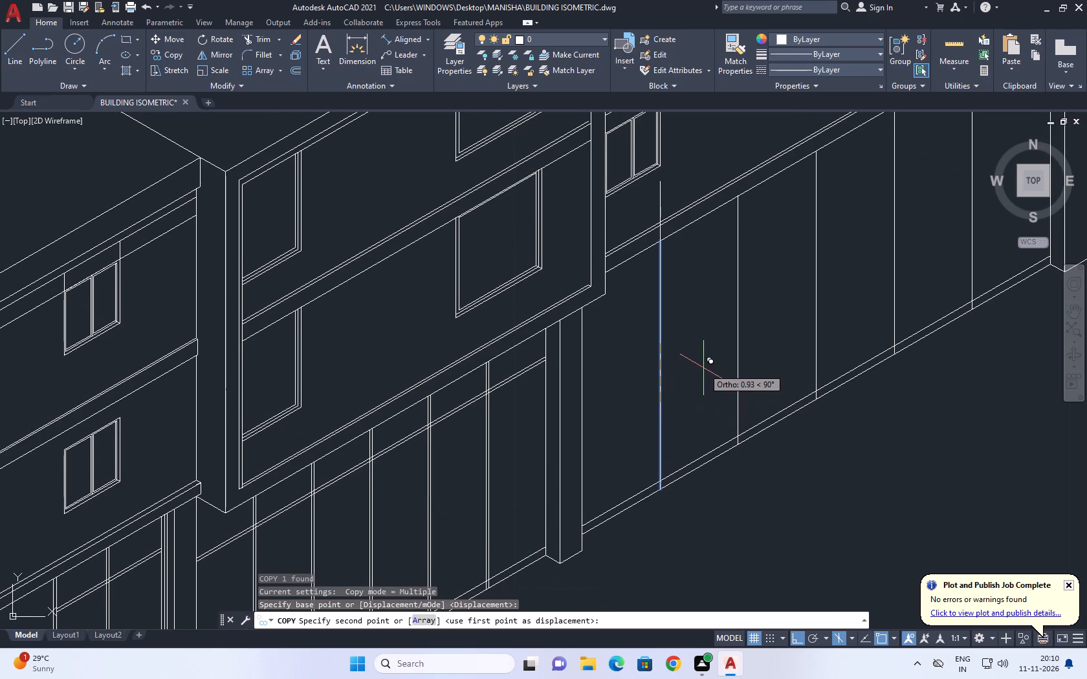
pyautogui.press('F5')
pyautogui.press('F6')
pyautogui.write('0.')
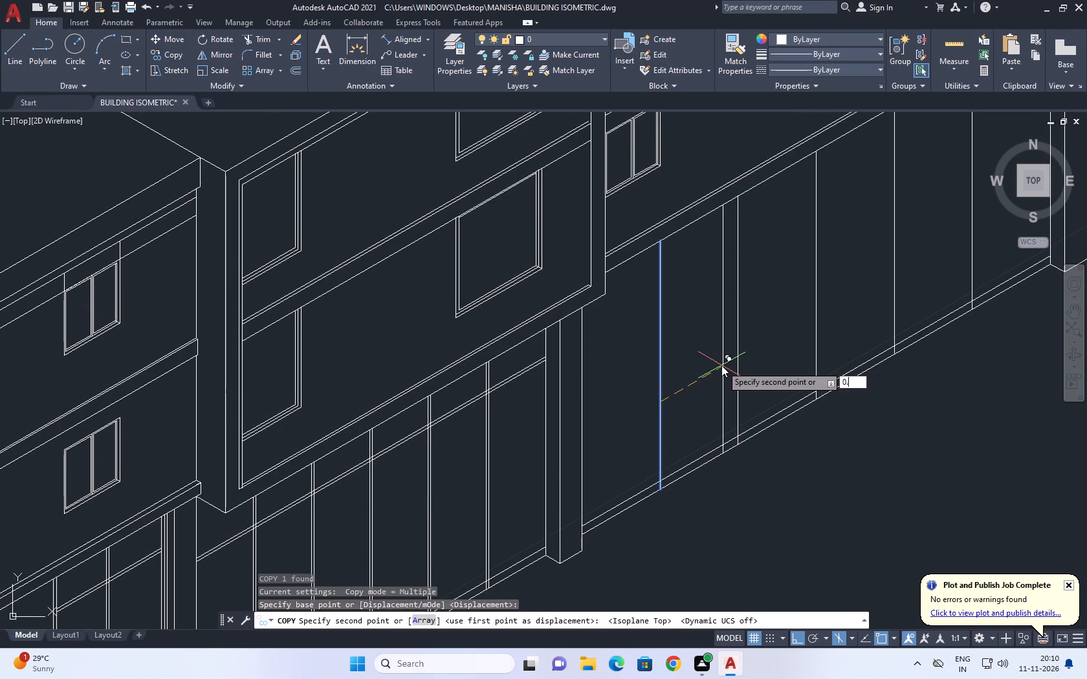
pyautogui.press('0')
pyautogui.write('05')
pyautogui.press('BackSpace')
pyautogui.press('BackSpace')
pyautogui.write('25')
pyautogui.press('Return')
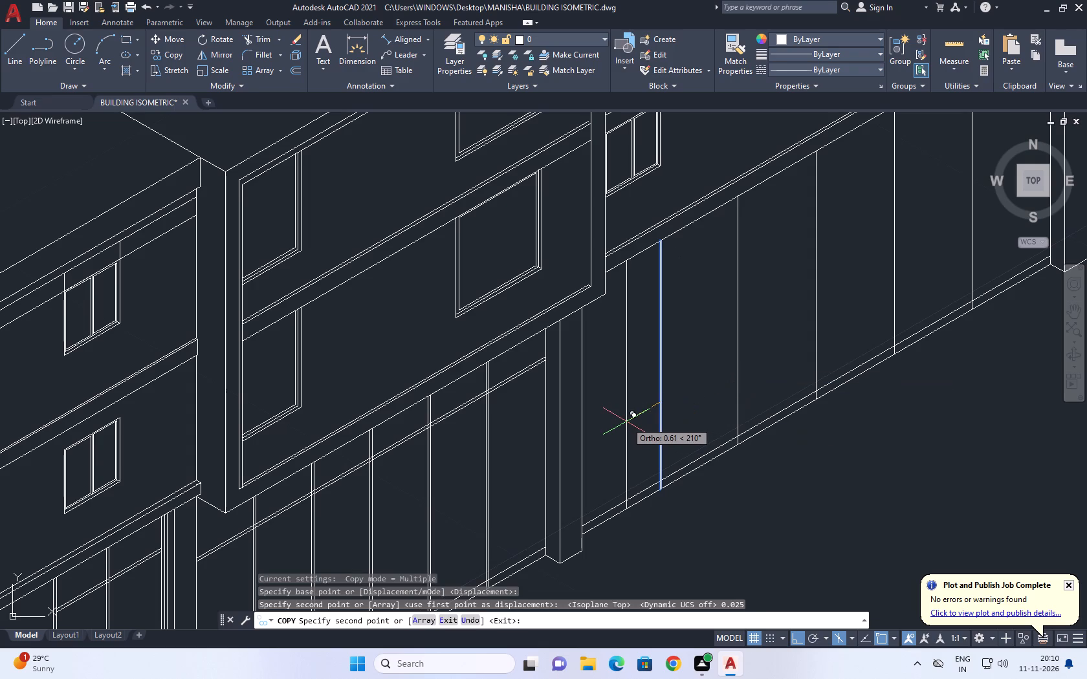
pyautogui.write('0.025')
pyautogui.press('Return')
pyautogui.press('space')
# Copy the first mullion's three lines, based at the middle line's foot, onto the far wing's four other vertical glazing lines.
pyautogui.scroll(2, 709, 498)
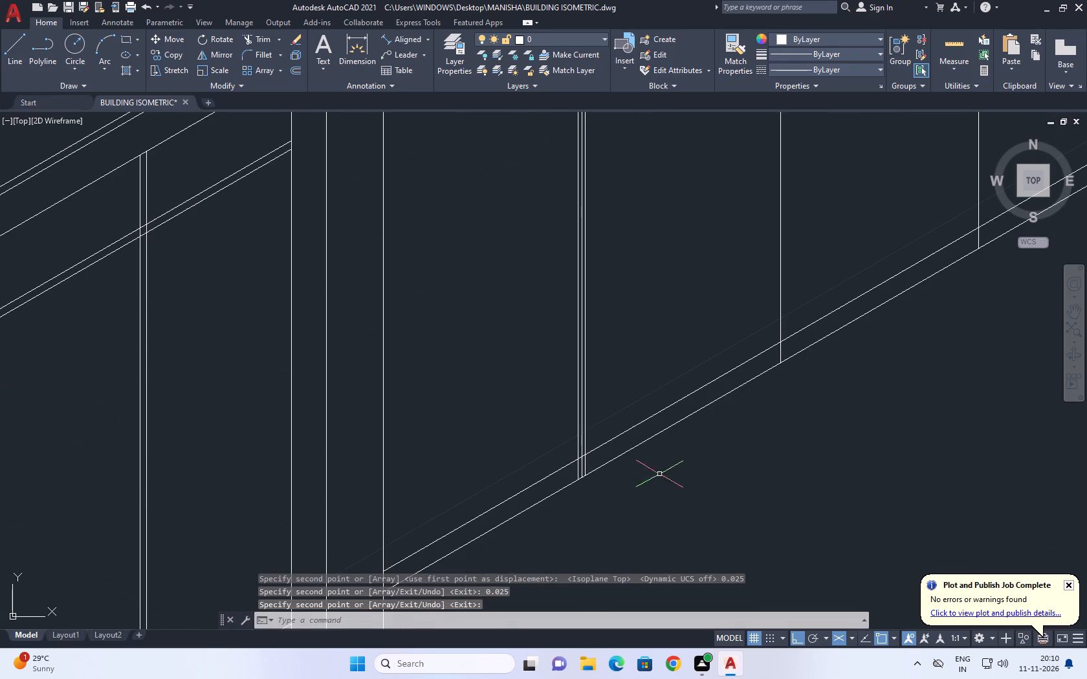
pyautogui.moveTo(626, 333); pyautogui.dragTo(616, 345)
pyautogui.click(531, 356)
pyautogui.moveTo(588, 394); pyautogui.dragTo(655, 333, button='middle')
pyautogui.press('c')
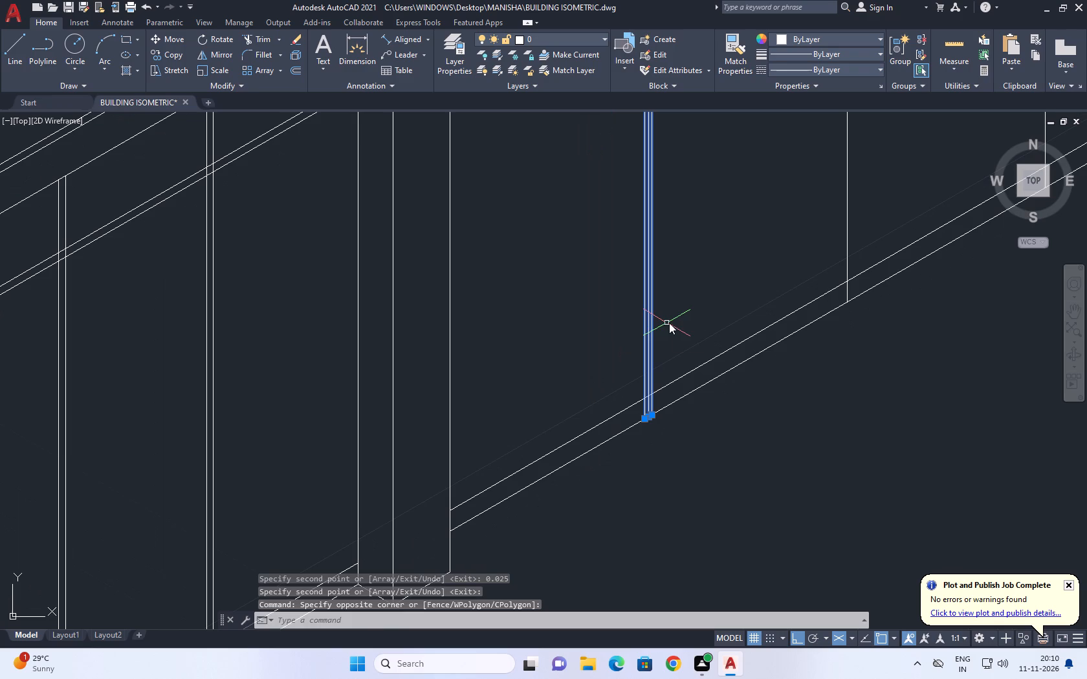
pyautogui.press('o')
pyautogui.press('space')
pyautogui.scroll(4, 655, 455)
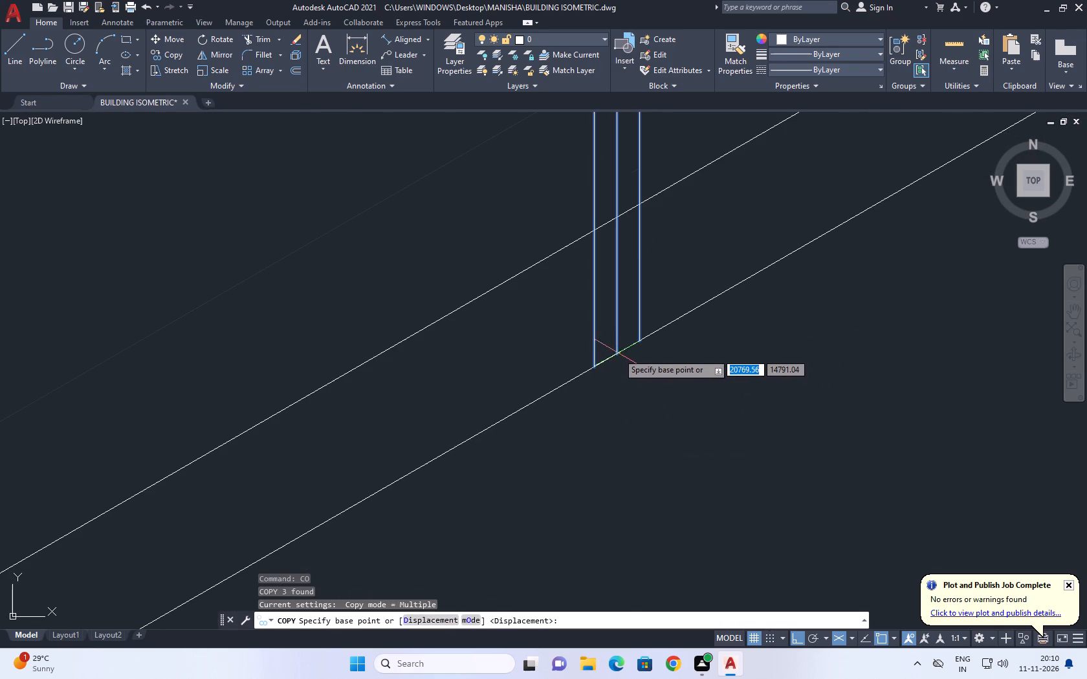
pyautogui.click(617, 353)
pyautogui.scroll(-6, 650, 314)
pyautogui.scroll(1, 795, 257)
pyautogui.moveTo(796, 267); pyautogui.dragTo(590, 484, button='middle')
pyautogui.scroll(2, 692, 363)
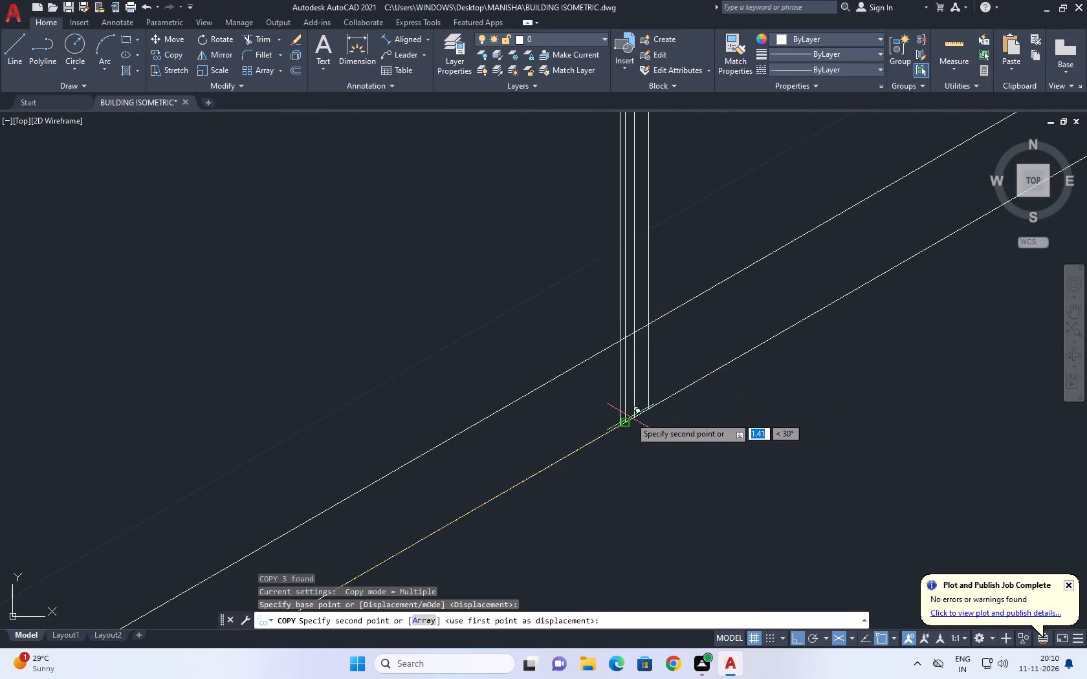
pyautogui.click(628, 421)
pyautogui.moveTo(769, 329); pyautogui.dragTo(426, 436, button='middle')
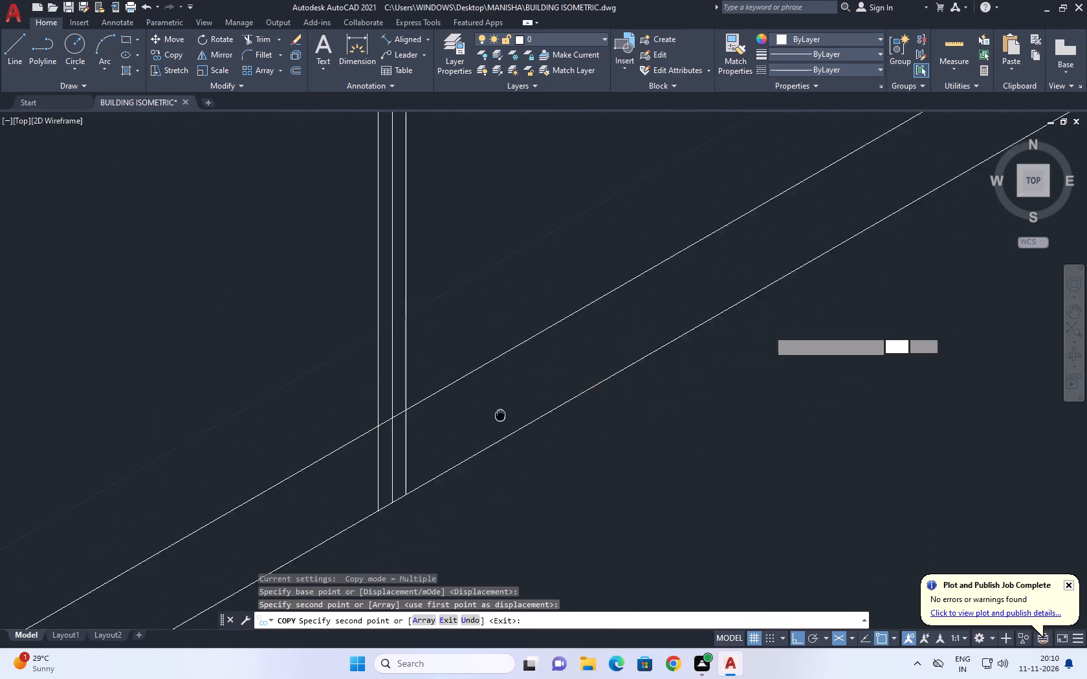
pyautogui.moveTo(426, 436); pyautogui.dragTo(342, 469, button='middle')
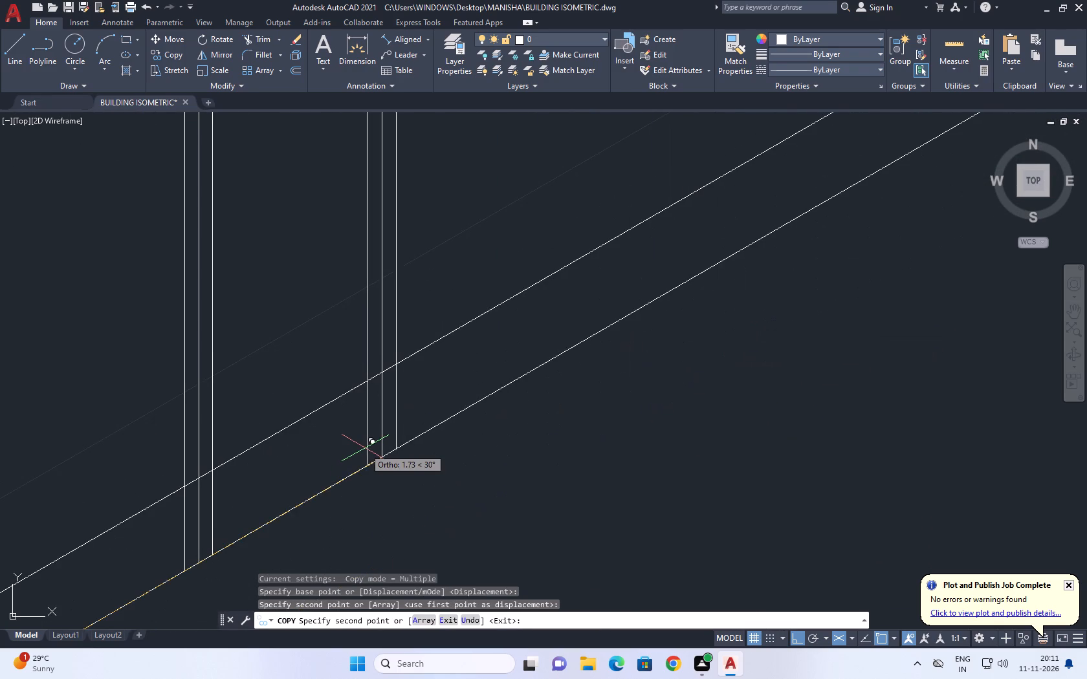
pyautogui.scroll(-3, 386, 415)
pyautogui.scroll(4, 505, 339)
pyautogui.scroll(1, 618, 330)
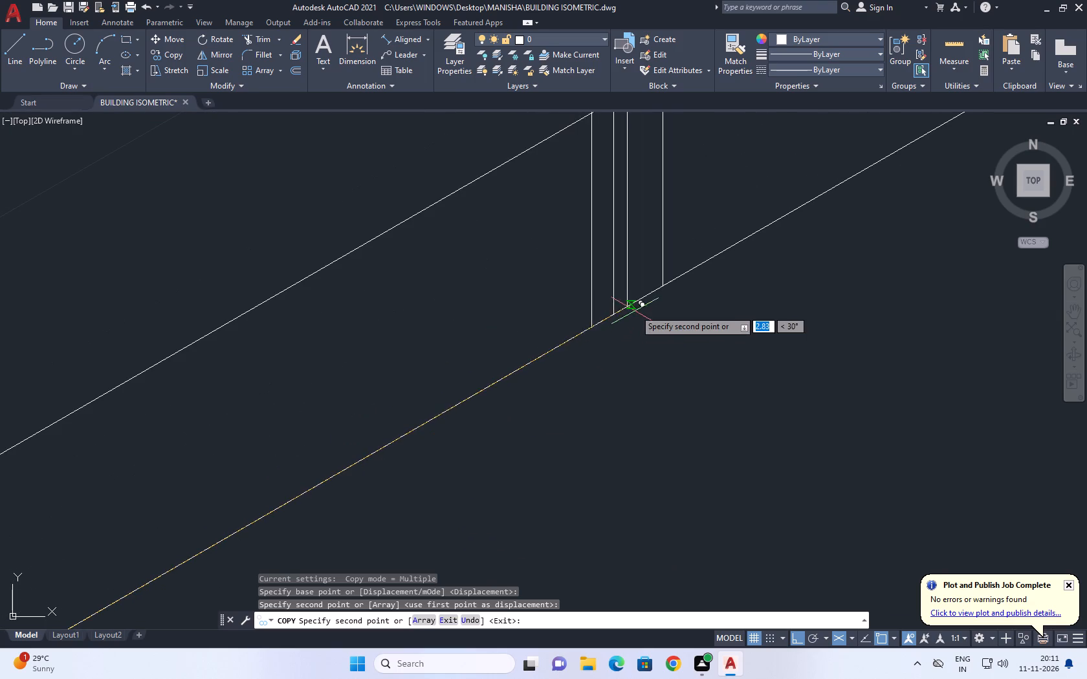
pyautogui.click(611, 314)
pyautogui.scroll(-3, 494, 405)
pyautogui.moveTo(596, 329); pyautogui.dragTo(261, 495, button='middle')
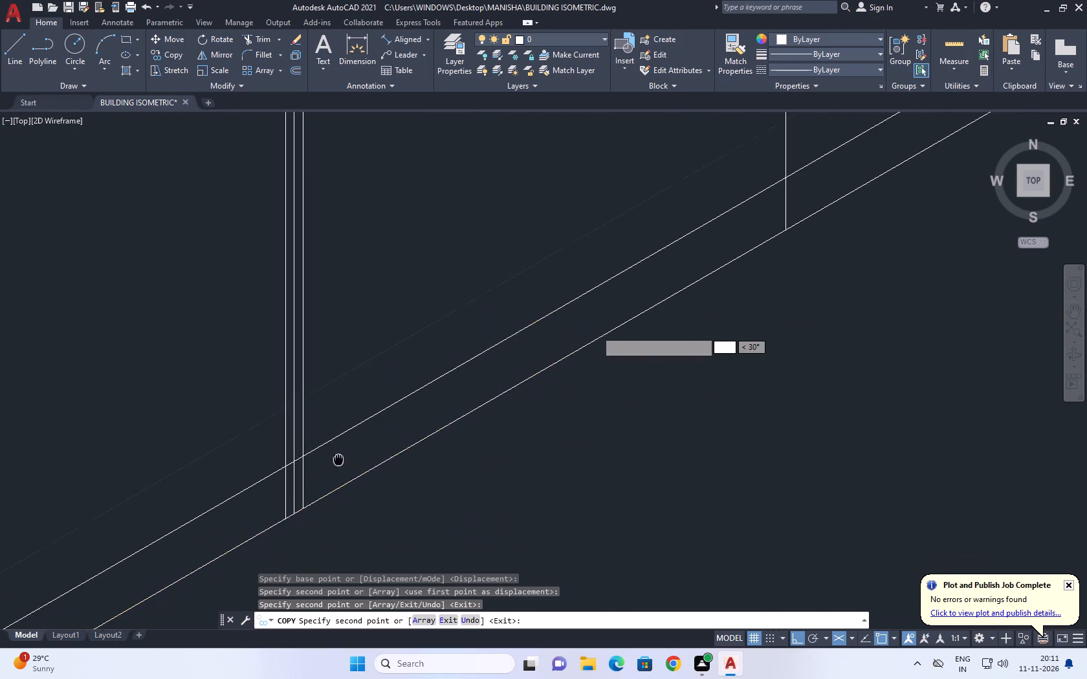
pyautogui.moveTo(261, 495); pyautogui.dragTo(181, 533, button='middle')
pyautogui.scroll(2, 573, 314)
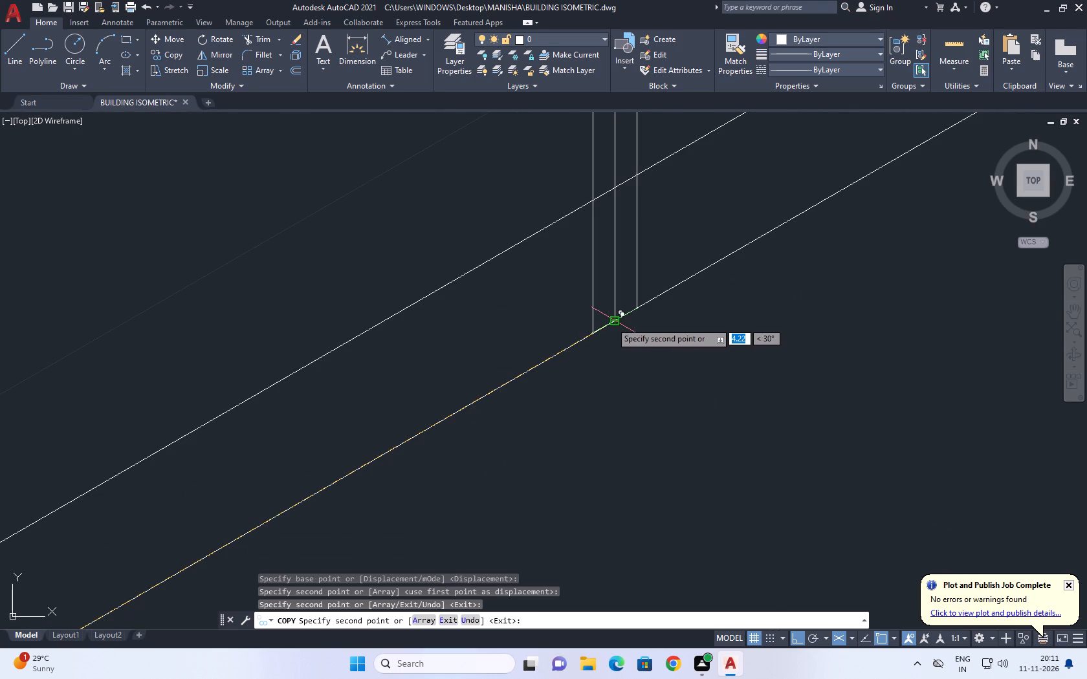
pyautogui.moveTo(611, 321); pyautogui.dragTo(611, 327)
pyautogui.scroll(-5, 485, 466)
pyautogui.scroll(2, 610, 378)
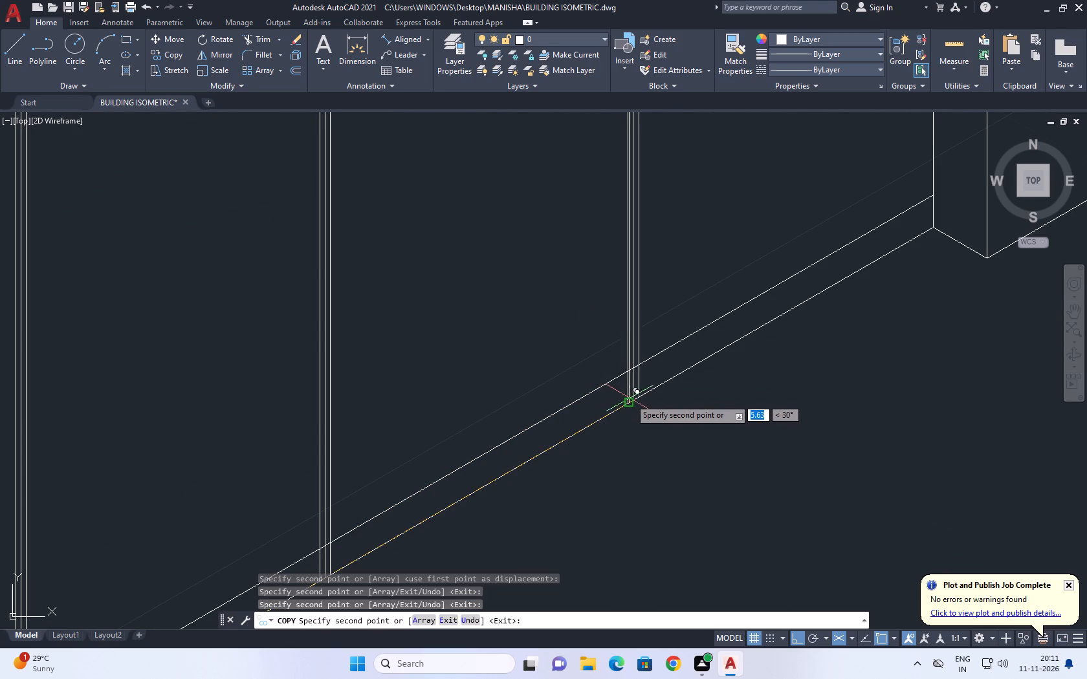
pyautogui.click(630, 399)
pyautogui.press('space')
# Erase the centre lines of the two far-wing mullions nearest the end column.
pyautogui.scroll(-1, 653, 382)
pyautogui.scroll(4, 655, 420)
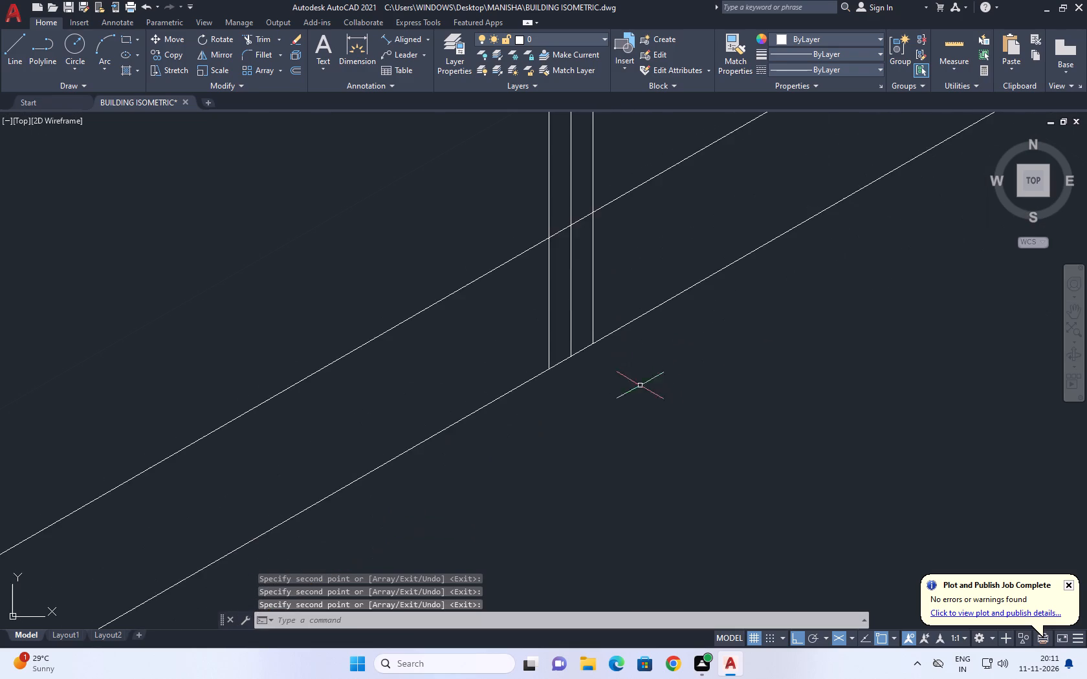
pyautogui.scroll(2, 587, 336)
pyautogui.click(557, 276)
pyautogui.moveTo(541, 295); pyautogui.dragTo(540, 307)
pyautogui.press('Delete')
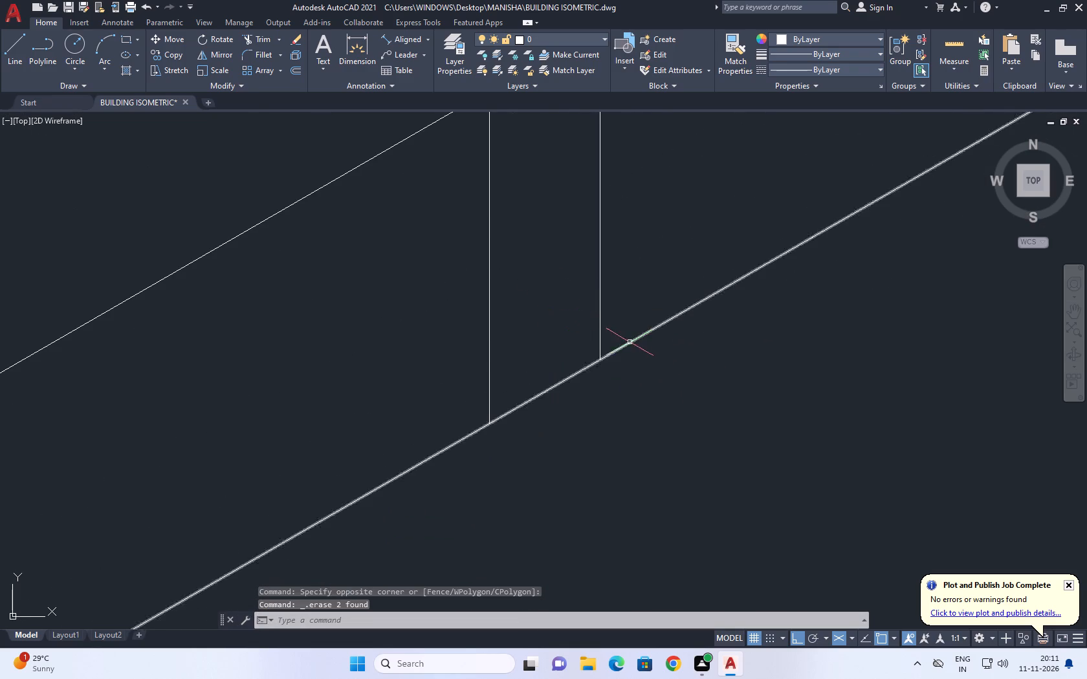
pyautogui.scroll(-4, 630, 342)
pyautogui.moveTo(369, 429); pyautogui.dragTo(669, 327, button='middle')
pyautogui.scroll(1, 699, 322)
pyautogui.scroll(-3, 788, 342)
pyautogui.scroll(3, 584, 504)
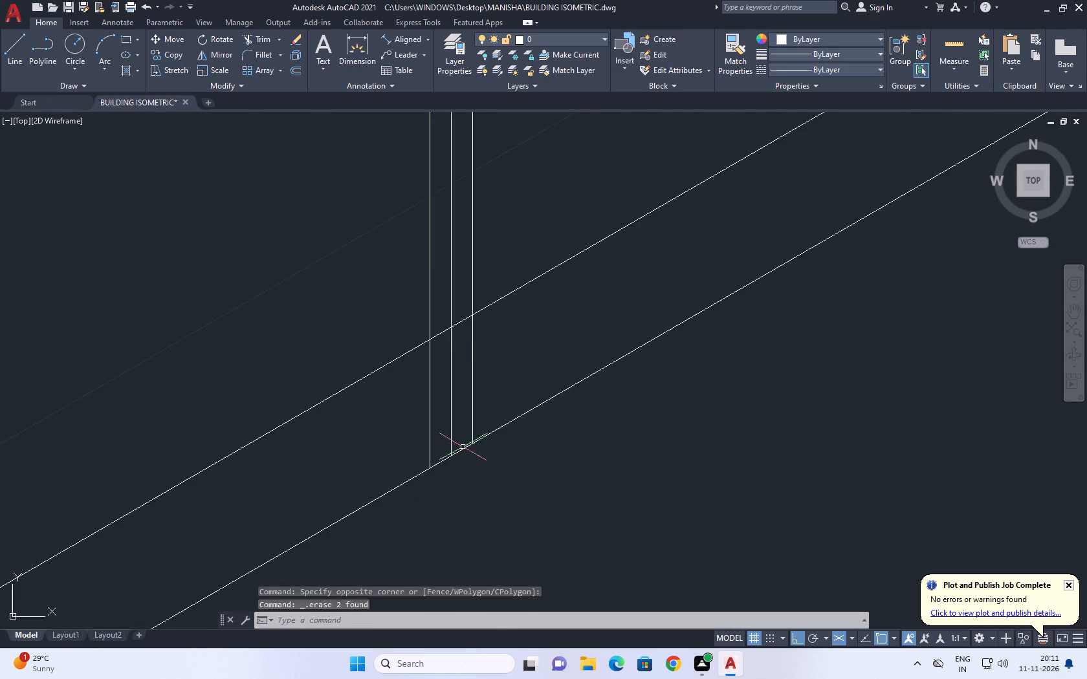
pyautogui.scroll(4, 439, 429)
pyautogui.click(525, 346)
pyautogui.click(485, 371)
pyautogui.scroll(-4, 602, 398)
pyautogui.press('Delete')
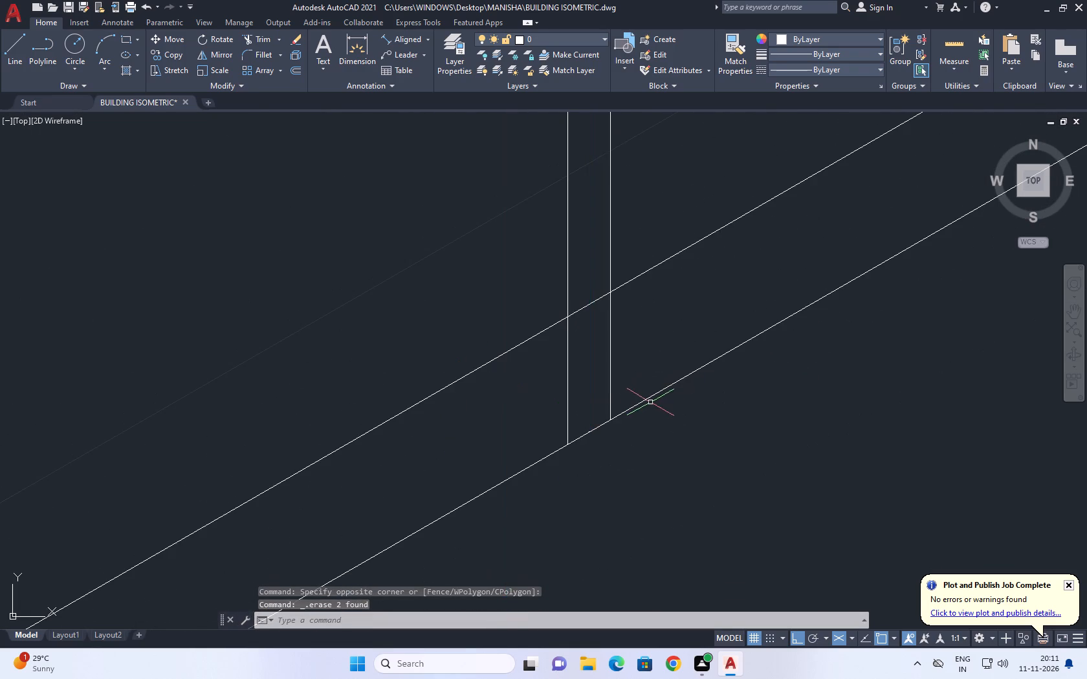
# Erase the centre lines of the far wing's third and second mullions.
pyautogui.scroll(-5, 634, 398)
pyautogui.scroll(7, 492, 475)
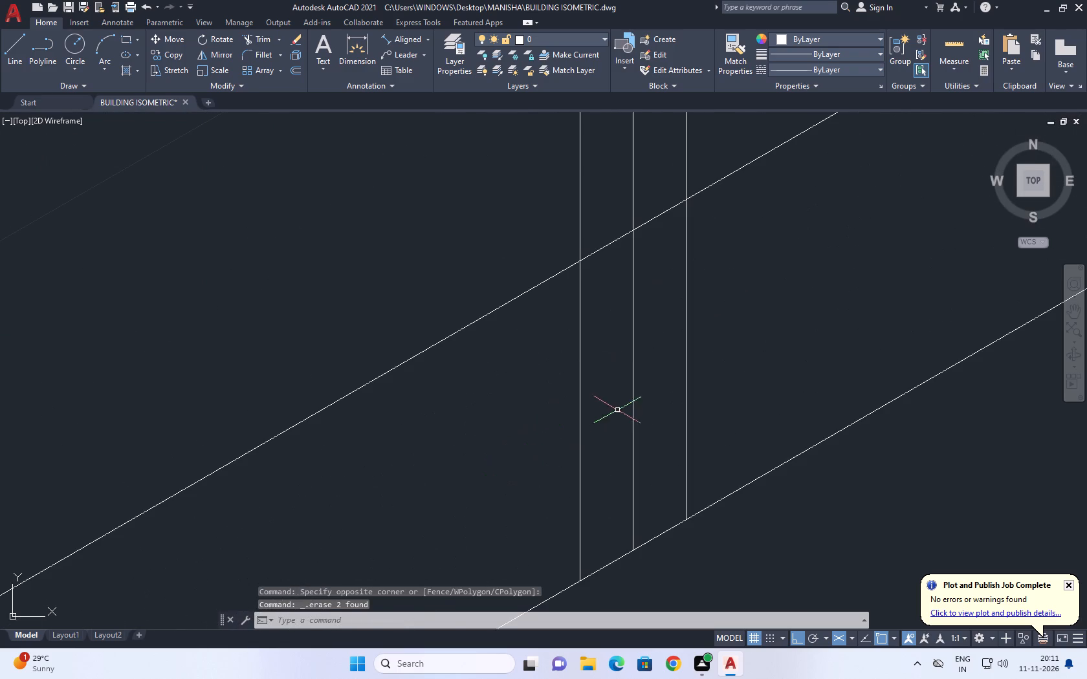
pyautogui.click(652, 372)
pyautogui.moveTo(631, 400); pyautogui.dragTo(620, 420)
pyautogui.scroll(-5, 639, 398)
pyautogui.press('Delete')
pyautogui.moveTo(471, 506); pyautogui.dragTo(732, 282, button='middle')
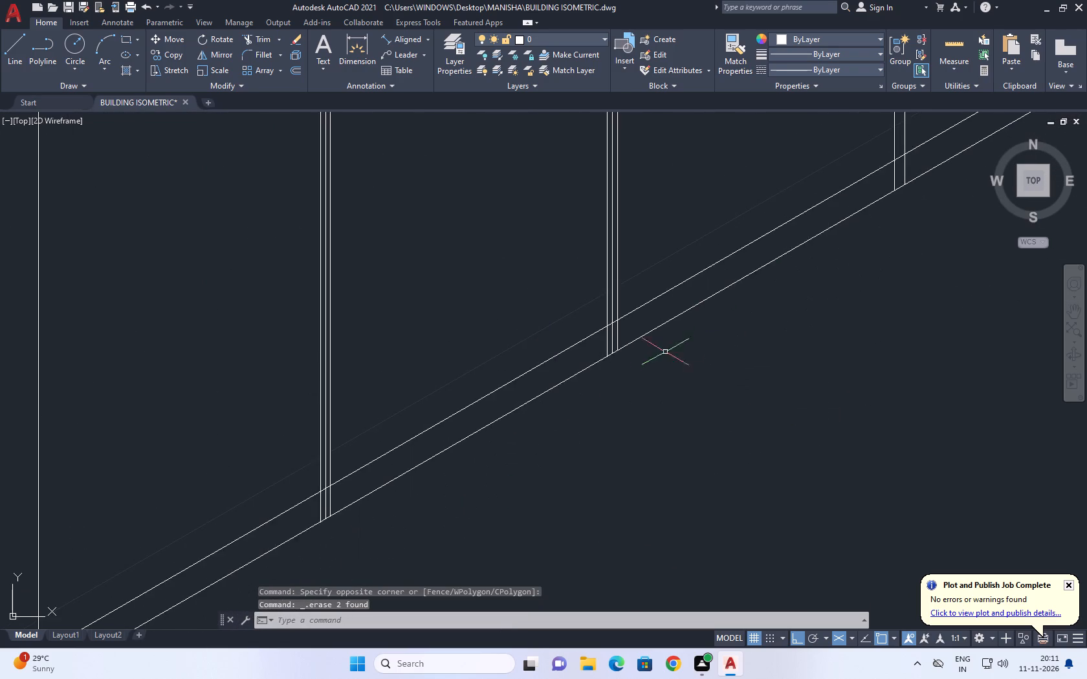
pyautogui.scroll(6, 603, 352)
pyautogui.click(578, 288)
pyautogui.moveTo(504, 361); pyautogui.dragTo(505, 374)
pyautogui.scroll(-4, 576, 347)
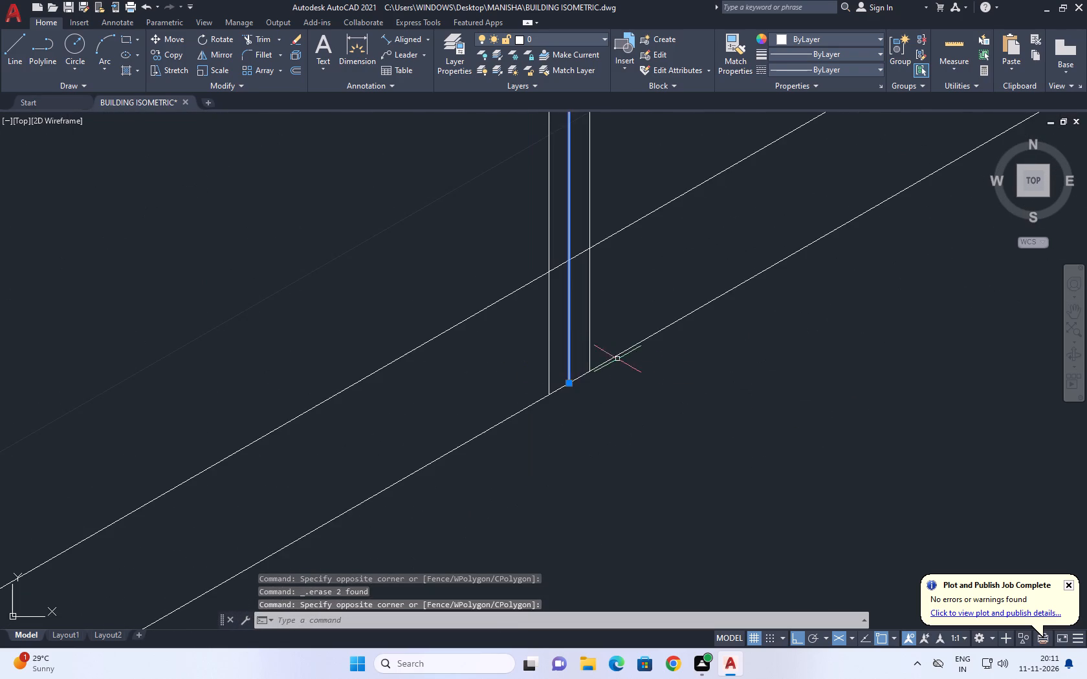
pyautogui.press('Delete')
# Erase the centre line of the far wing's first mullion, beside the central block's column.
pyautogui.scroll(-4, 637, 361)
pyautogui.scroll(5, 355, 492)
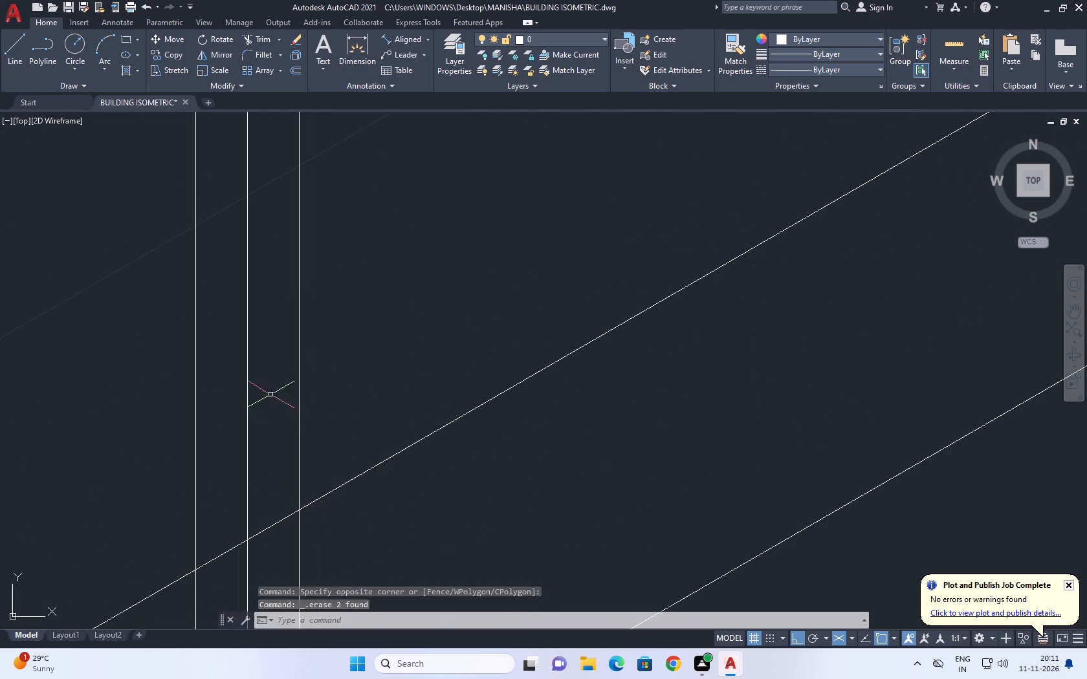
pyautogui.click(270, 393)
pyautogui.click(210, 426)
pyautogui.scroll(-4, 421, 396)
pyautogui.press('Delete')
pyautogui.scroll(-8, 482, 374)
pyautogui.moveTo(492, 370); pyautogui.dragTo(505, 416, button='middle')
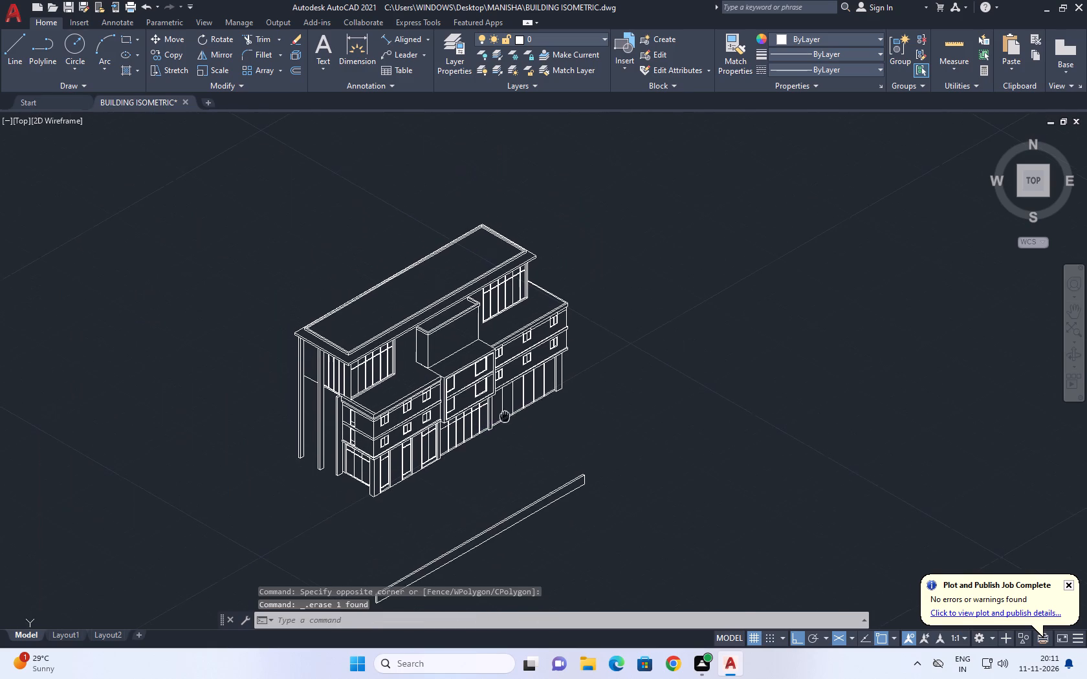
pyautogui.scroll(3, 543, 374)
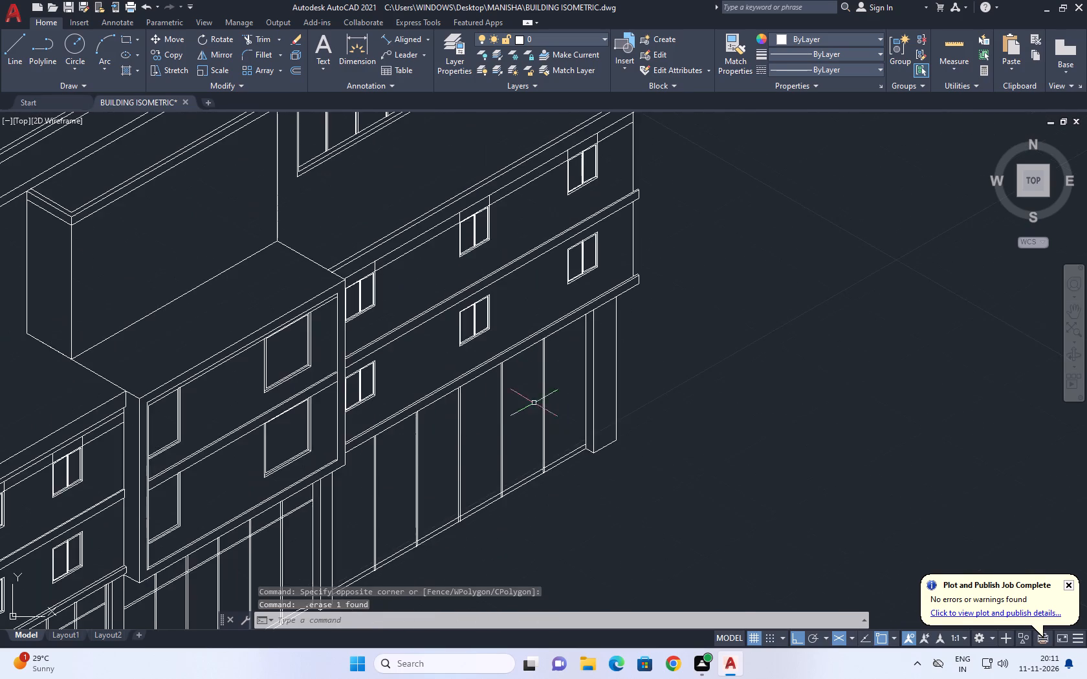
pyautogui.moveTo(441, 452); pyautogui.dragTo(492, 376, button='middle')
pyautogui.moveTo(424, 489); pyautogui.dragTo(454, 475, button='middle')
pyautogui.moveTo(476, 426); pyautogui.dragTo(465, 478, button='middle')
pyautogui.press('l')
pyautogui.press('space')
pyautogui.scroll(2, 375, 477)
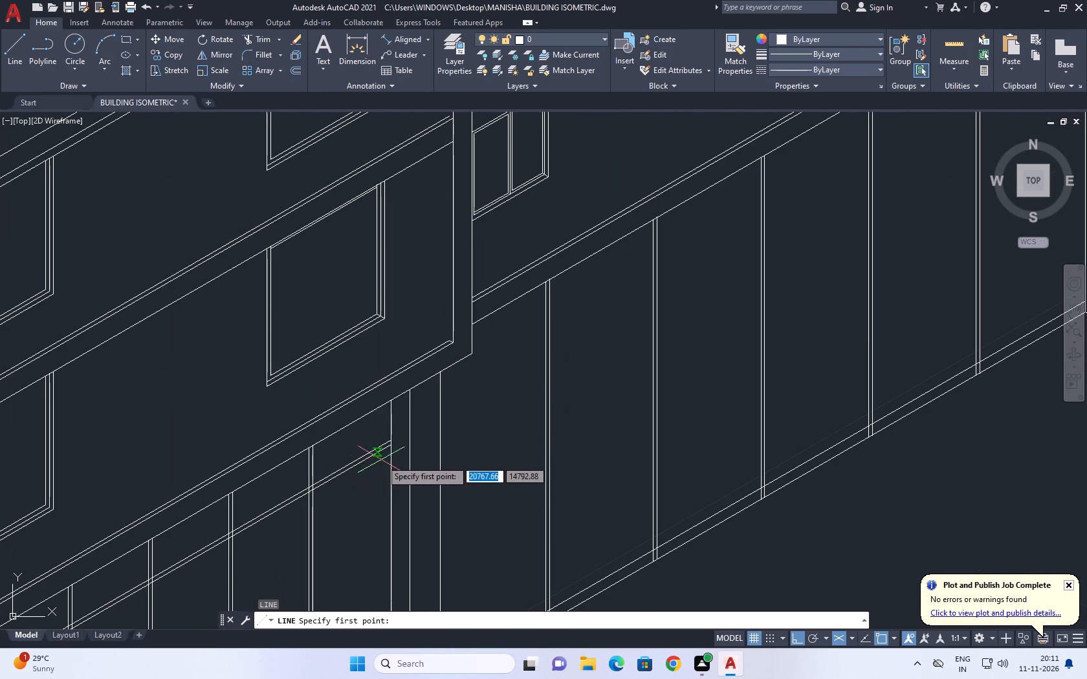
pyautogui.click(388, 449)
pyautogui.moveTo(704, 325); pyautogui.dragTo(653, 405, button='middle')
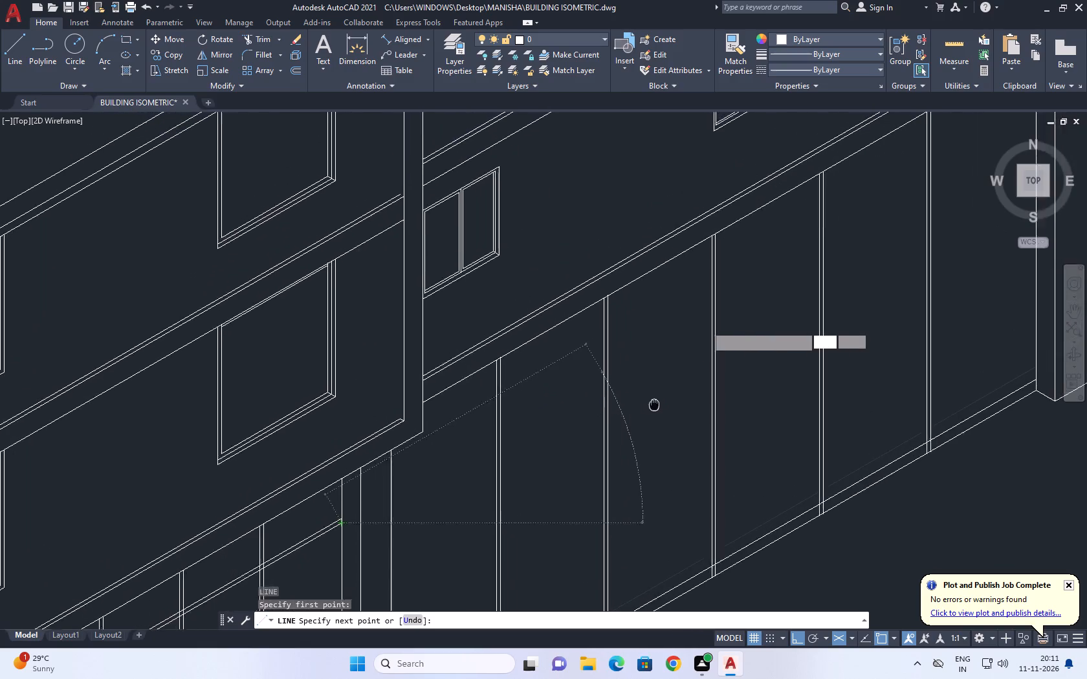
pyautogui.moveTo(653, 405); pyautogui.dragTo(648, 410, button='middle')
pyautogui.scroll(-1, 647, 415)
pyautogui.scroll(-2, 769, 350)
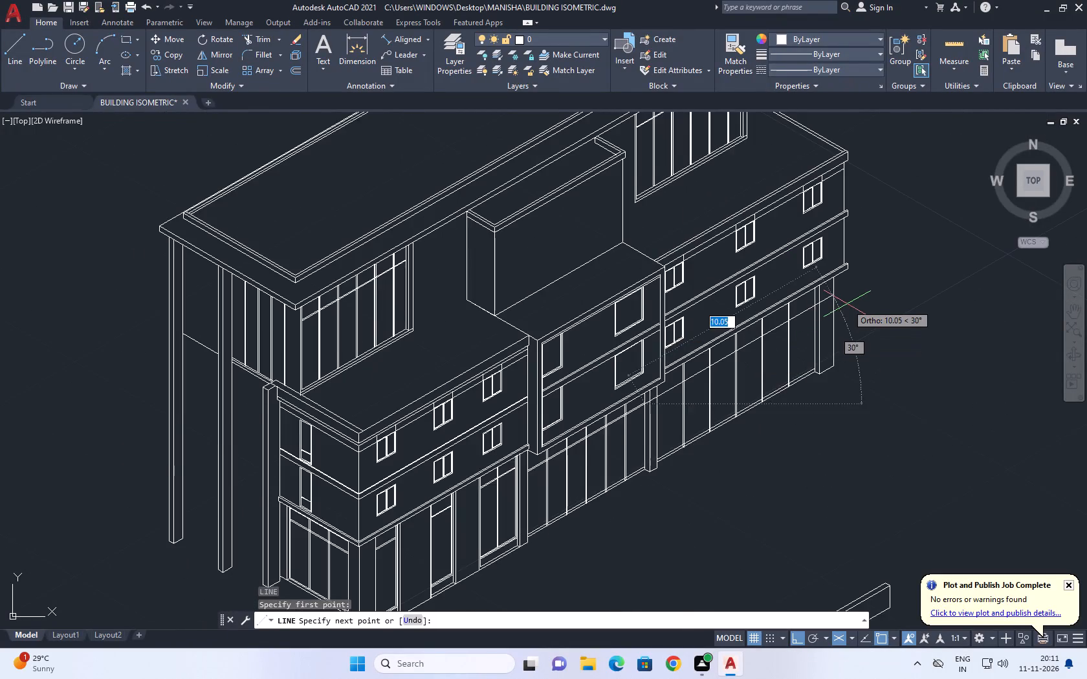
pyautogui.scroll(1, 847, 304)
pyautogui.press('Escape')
# Move the central block's double transom lines in the ground-floor glazing vertically upward by about 0.14.
pyautogui.scroll(2, 420, 541)
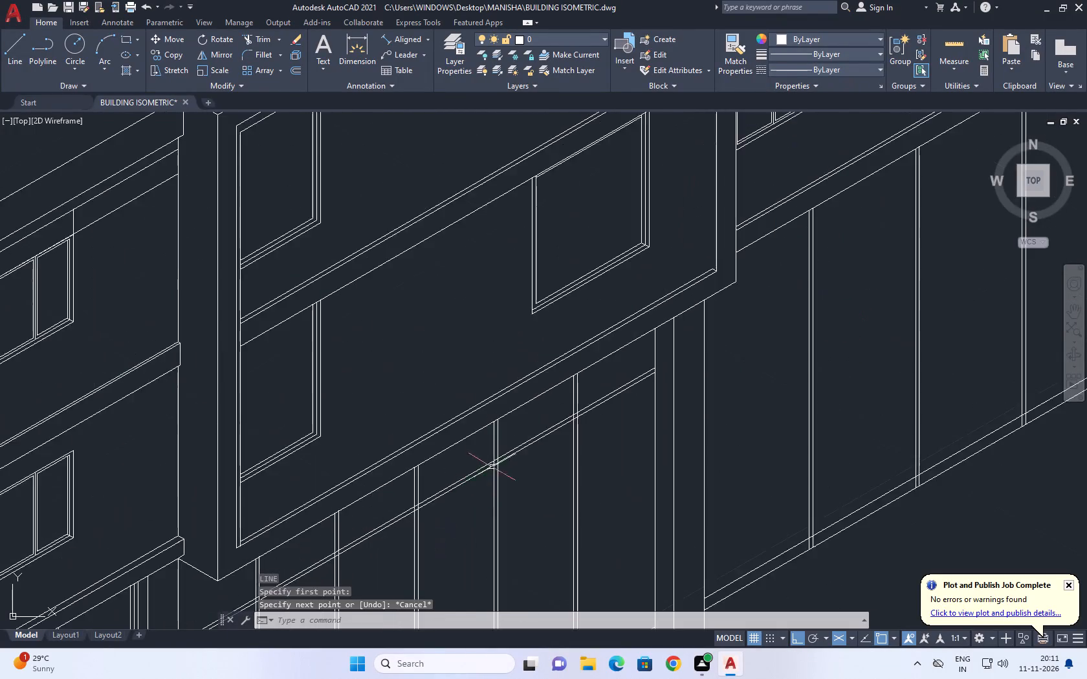
pyautogui.scroll(1, 493, 466)
pyautogui.click(558, 447)
pyautogui.click(547, 408)
pyautogui.moveTo(595, 442); pyautogui.dragTo(603, 460, button='middle')
pyautogui.press('m')
pyautogui.scroll(1, 603, 460)
pyautogui.press('space')
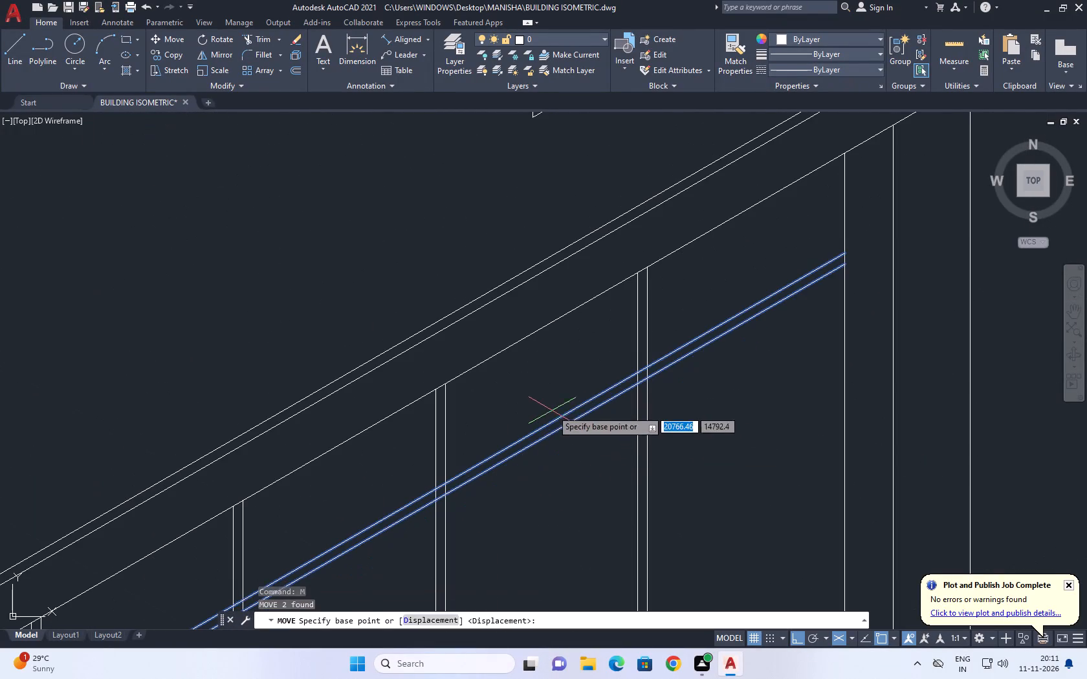
pyautogui.click(552, 410)
pyautogui.press('F5')
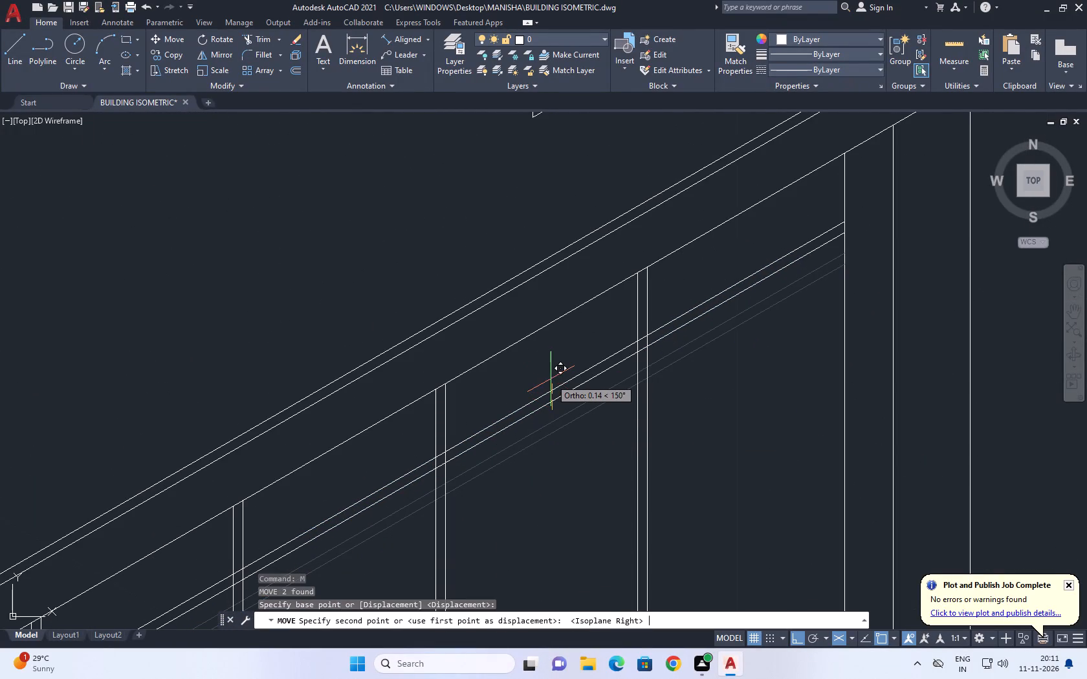
pyautogui.click(551, 373)
# Draw a line from the end of the central block's upper transom line across the far wing's glazing toward its end column.
pyautogui.scroll(-2, 554, 376)
pyautogui.moveTo(666, 355); pyautogui.dragTo(549, 464, button='middle')
pyautogui.press('l')
pyautogui.press('space')
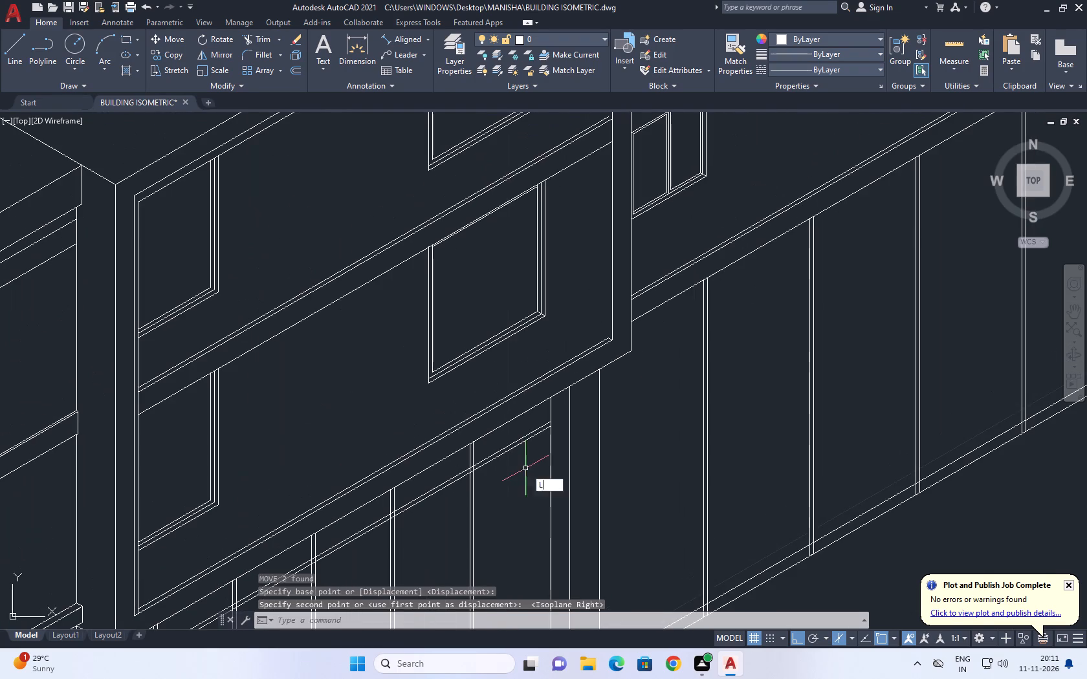
pyautogui.scroll(1, 526, 432)
pyautogui.click(559, 416)
pyautogui.moveTo(721, 333); pyautogui.dragTo(464, 500, button='middle')
pyautogui.scroll(-3, 345, 540)
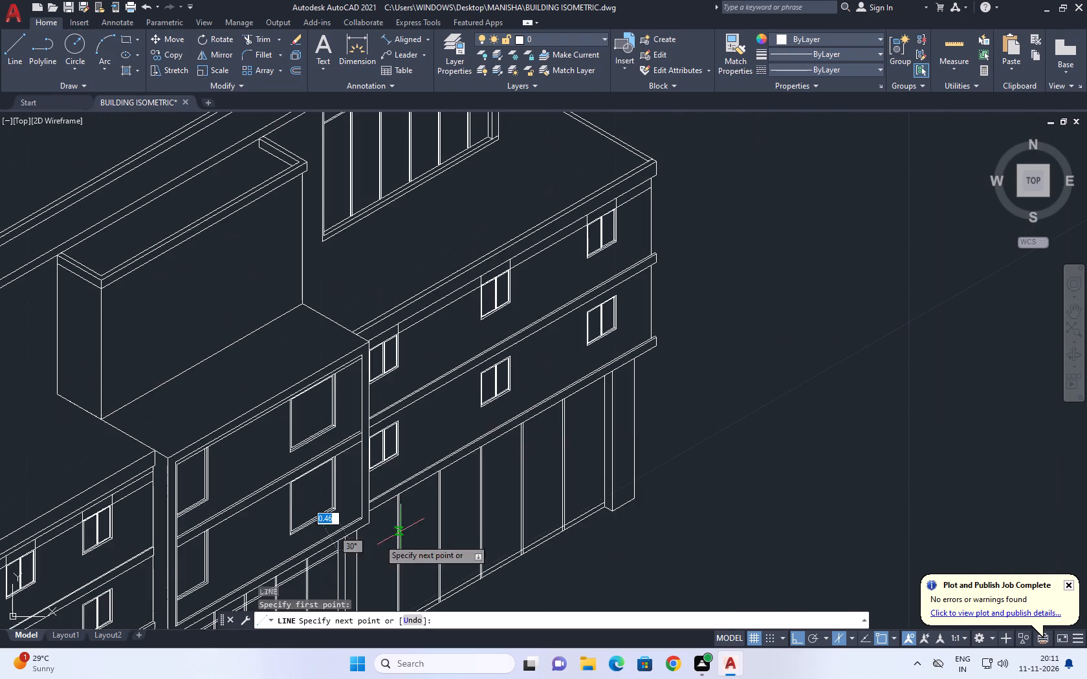
pyautogui.scroll(1, 676, 376)
pyautogui.click(676, 380)
pyautogui.press('space')
# Draw the lower transom line from the central block's lower transom across the far wing's glazing, past its end column.
pyautogui.moveTo(472, 477); pyautogui.dragTo(677, 334, button='middle')
pyautogui.scroll(1, 659, 348)
pyautogui.press('space')
pyautogui.moveTo(309, 550); pyautogui.dragTo(588, 328, button='middle')
pyautogui.scroll(3, 416, 403)
pyautogui.click(404, 401)
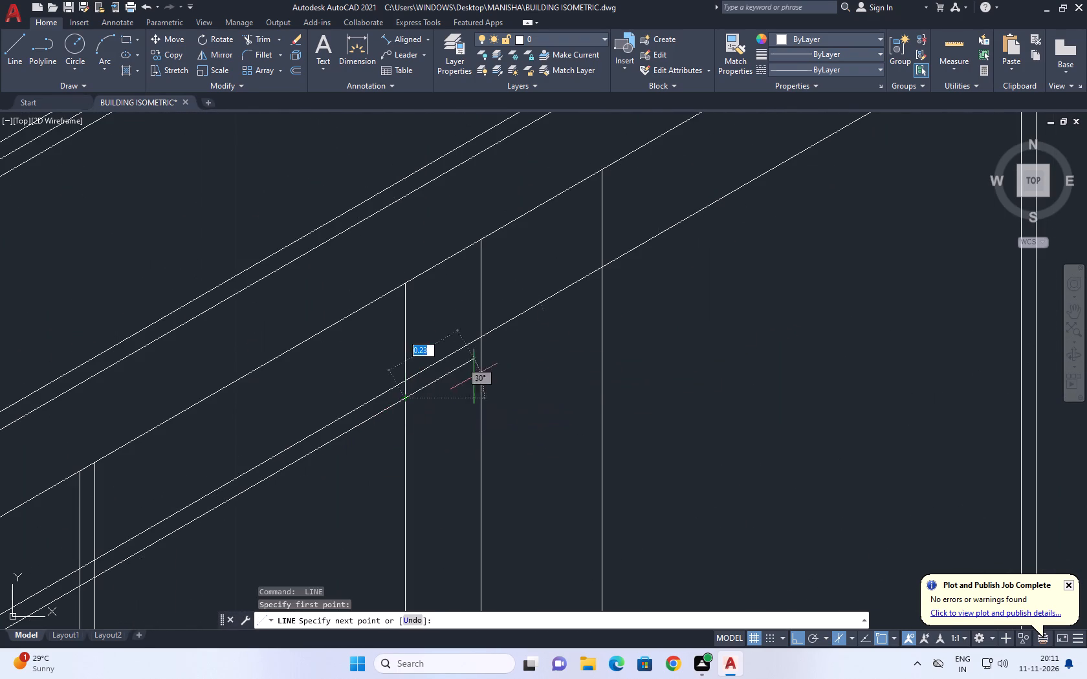
pyautogui.scroll(-3, 597, 320)
pyautogui.moveTo(756, 272); pyautogui.dragTo(356, 492, button='middle')
pyautogui.scroll(-2, 408, 511)
pyautogui.moveTo(665, 372); pyautogui.dragTo(335, 535, button='middle')
pyautogui.click(481, 391)
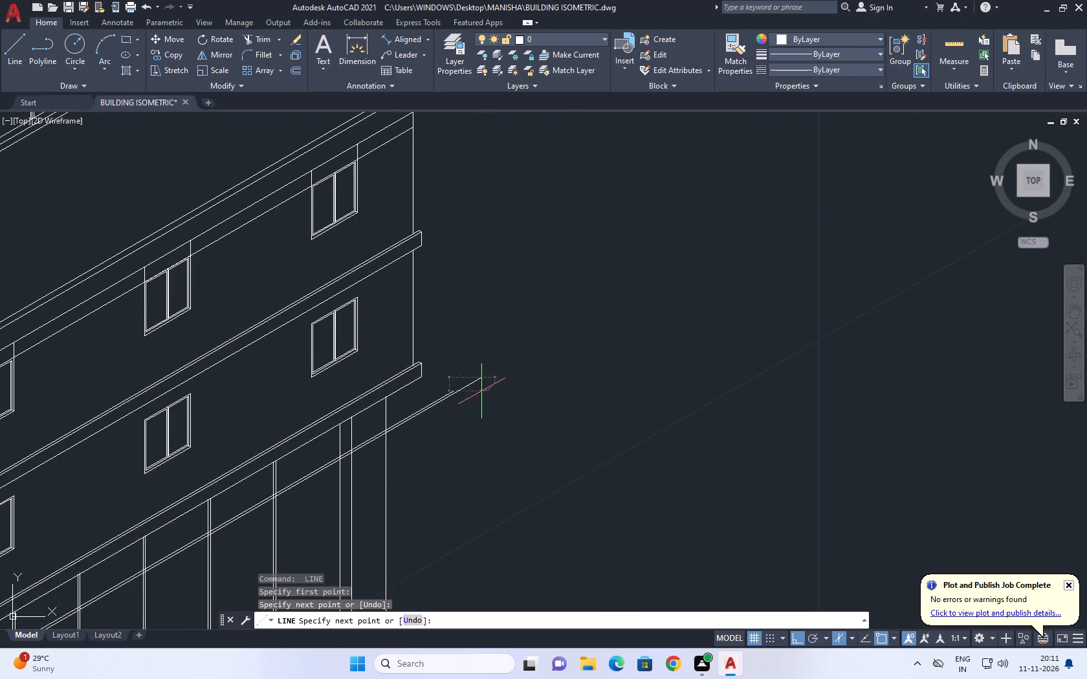
pyautogui.press('space')
# Trim the double transom lines where they overshoot the outer edge of the far wing's end column.
pyautogui.moveTo(350, 461); pyautogui.dragTo(631, 353, button='middle')
pyautogui.press('t')
pyautogui.write('R')
pyautogui.press('space')
pyautogui.click(695, 295)
pyautogui.click(696, 343)
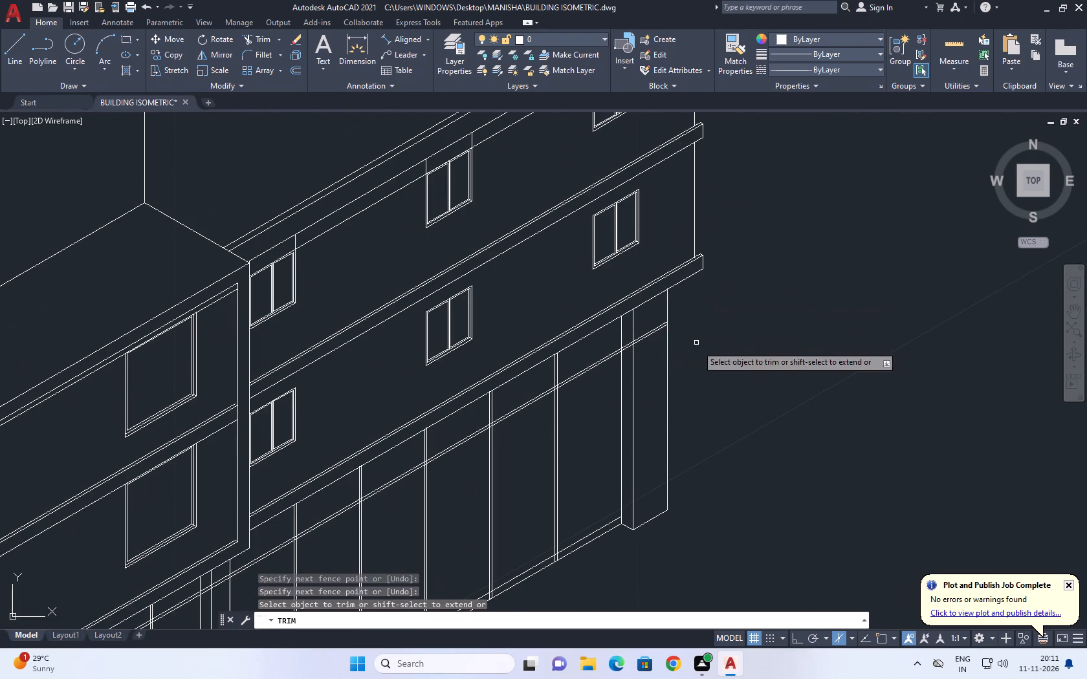
# Trim the double transom lines crossing both faces of the column between the central block and the far wing.
pyautogui.moveTo(360, 499); pyautogui.dragTo(530, 381, button='middle')
pyautogui.scroll(2, 447, 435)
pyautogui.moveTo(348, 469); pyautogui.dragTo(569, 319, button='middle')
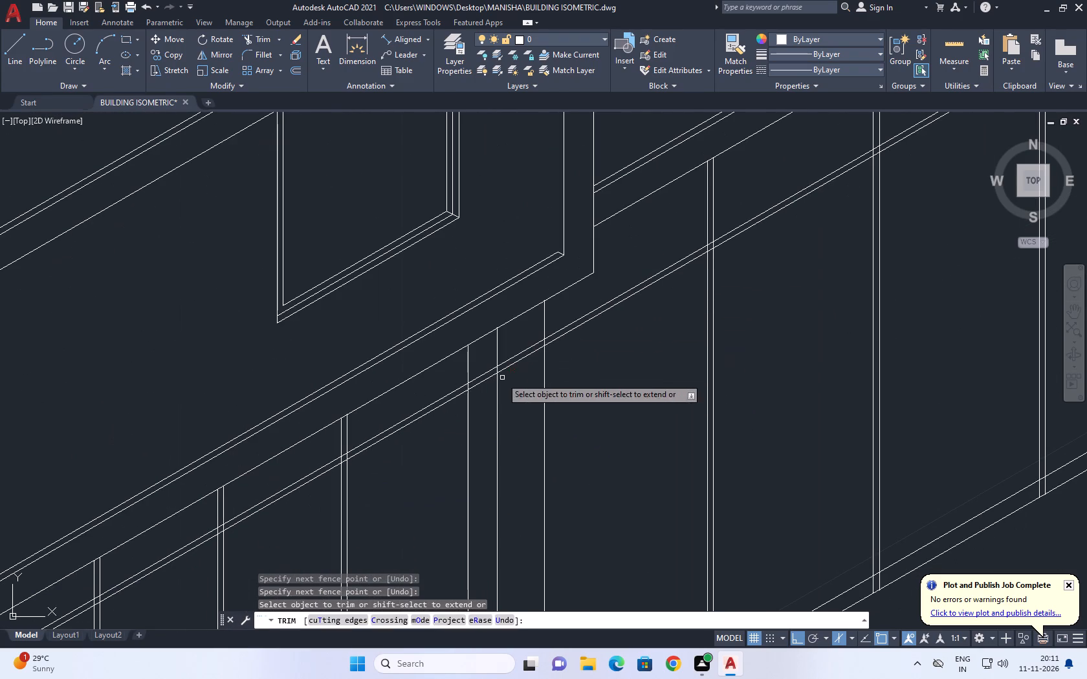
pyautogui.click(485, 367)
pyautogui.click(486, 394)
pyautogui.moveTo(520, 334); pyautogui.dragTo(522, 343)
pyautogui.click(522, 379)
# Trim the double transom lines crossing both faces of the far wing's end column.
pyautogui.scroll(-3, 551, 339)
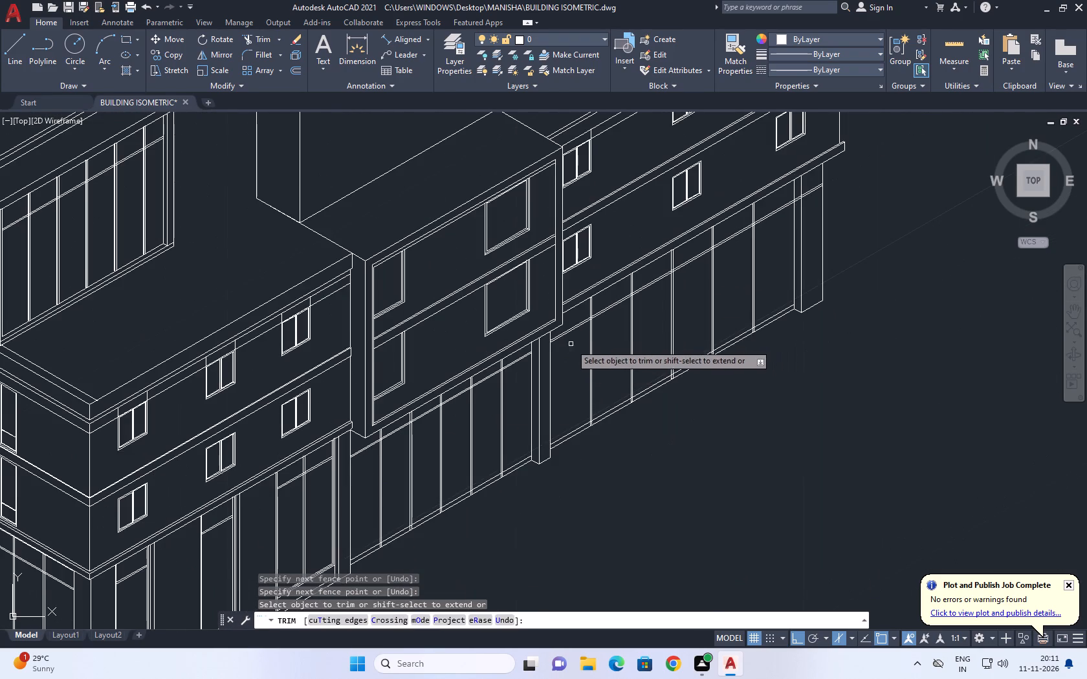
pyautogui.moveTo(613, 312); pyautogui.dragTo(598, 384, button='middle')
pyautogui.scroll(2, 807, 247)
pyautogui.click(781, 269)
pyautogui.click(778, 328)
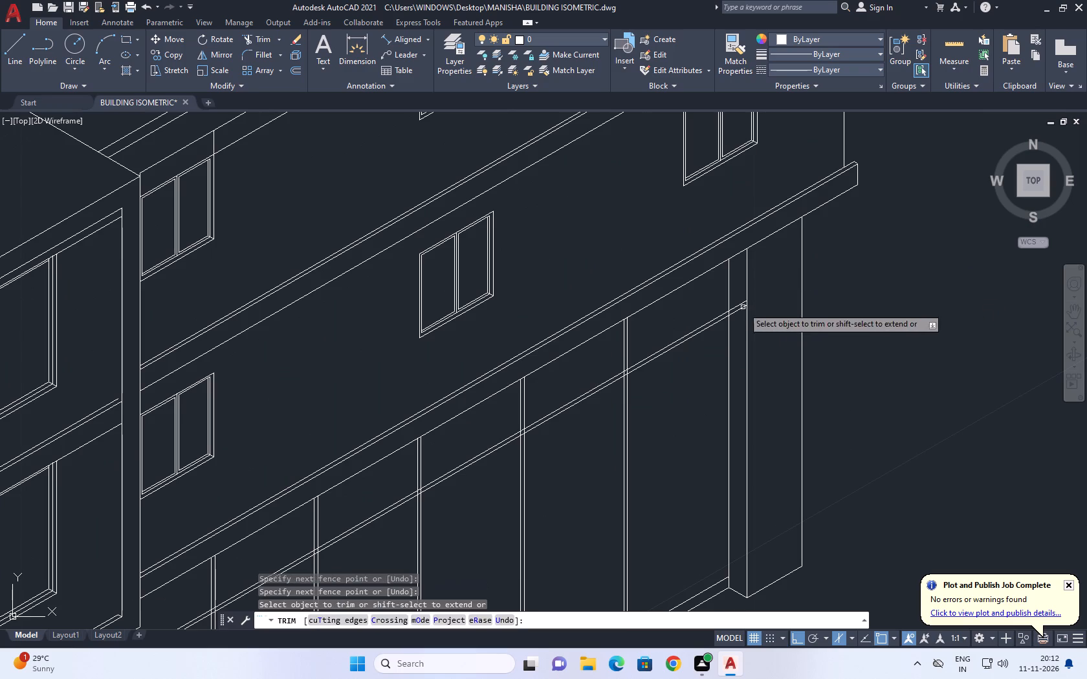
pyautogui.scroll(2, 743, 307)
pyautogui.click(738, 287)
pyautogui.click(732, 355)
pyautogui.scroll(-5, 736, 332)
pyautogui.press('Escape')
# Examine the whole building isometric, from the ground-floor glazing to the near wing's columns and roofs, for remaining work.
pyautogui.scroll(-1, 726, 402)
pyautogui.moveTo(724, 405); pyautogui.dragTo(759, 297, button='middle')
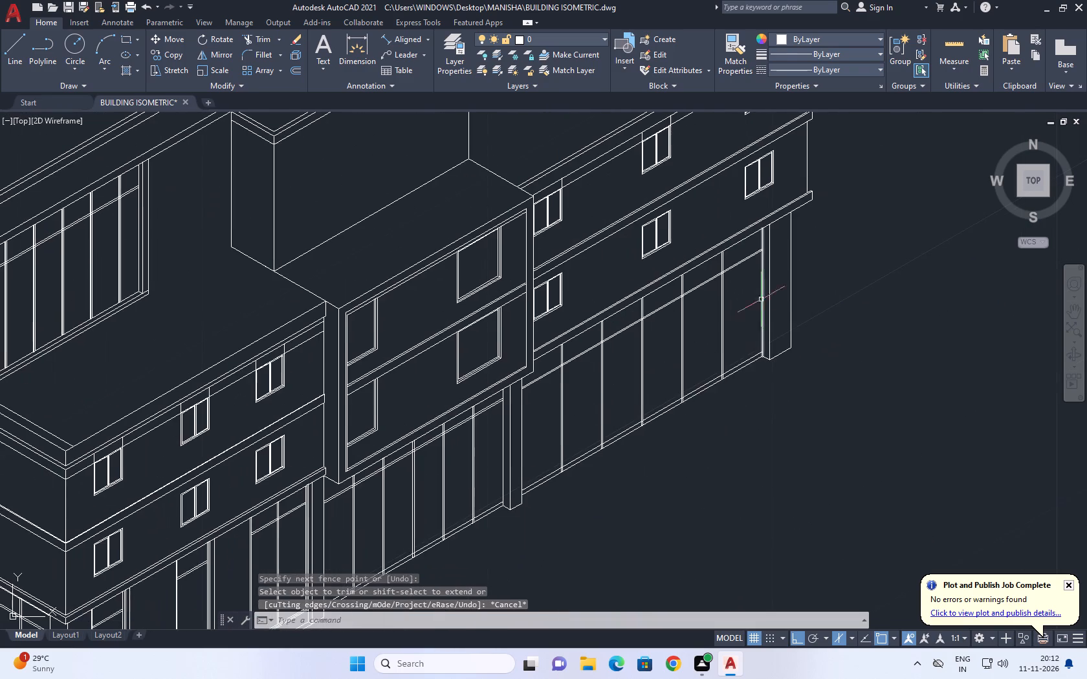
pyautogui.moveTo(535, 453); pyautogui.dragTo(564, 453, button='middle')
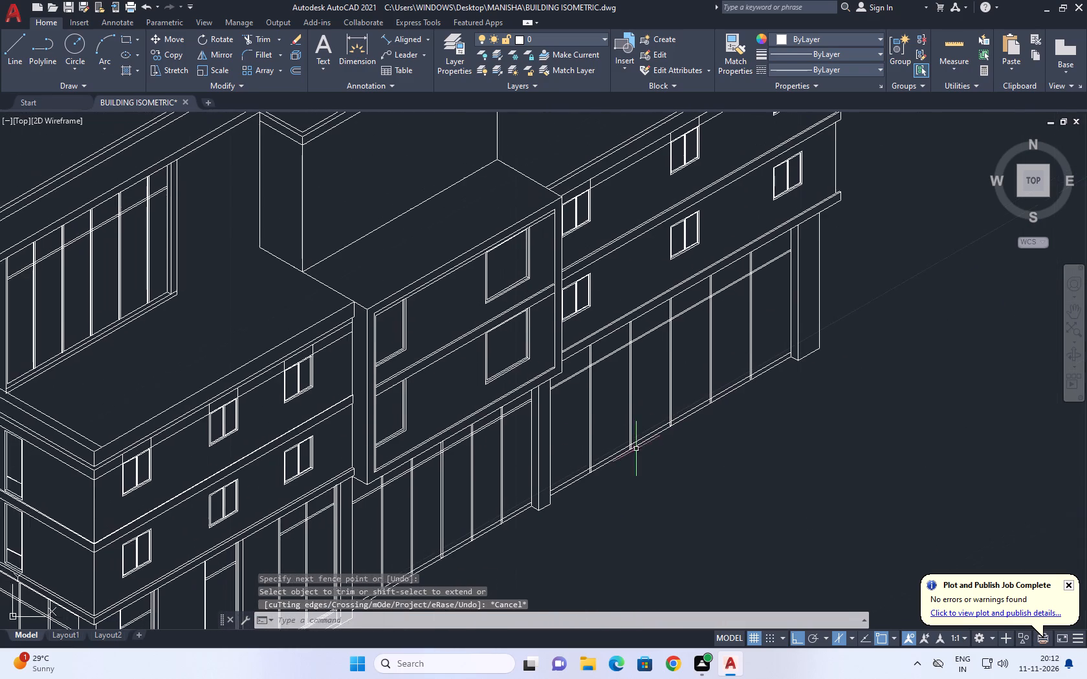
pyautogui.scroll(-2, 641, 448)
pyautogui.moveTo(516, 486); pyautogui.dragTo(576, 446, button='middle')
pyautogui.scroll(-1, 553, 459)
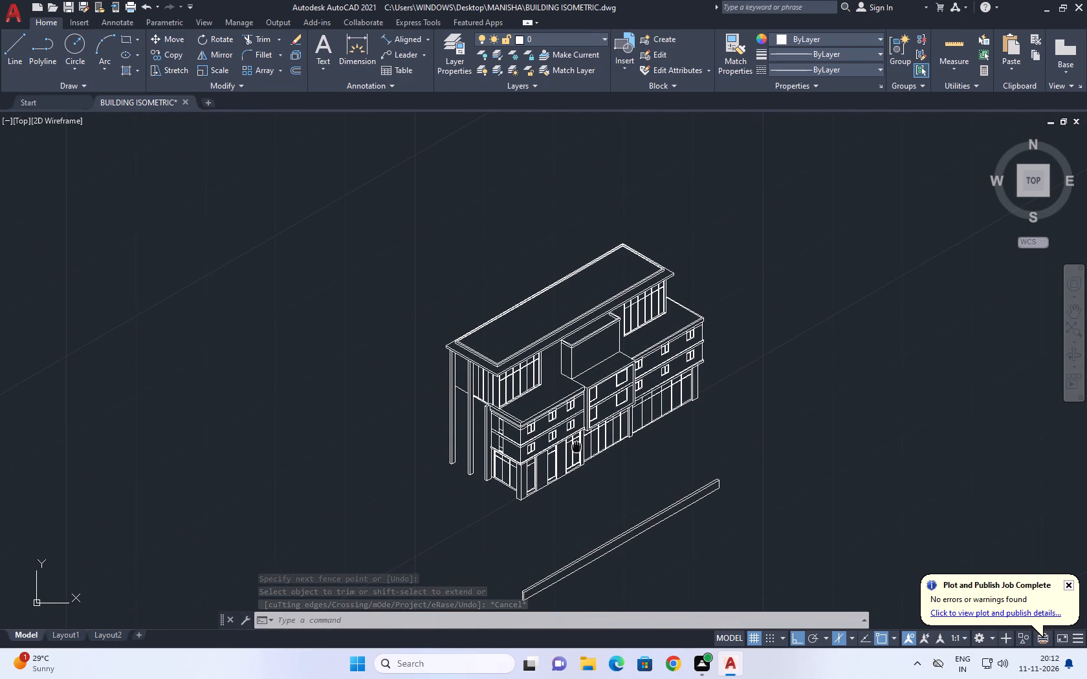
pyautogui.moveTo(576, 446); pyautogui.dragTo(578, 446, button='middle')
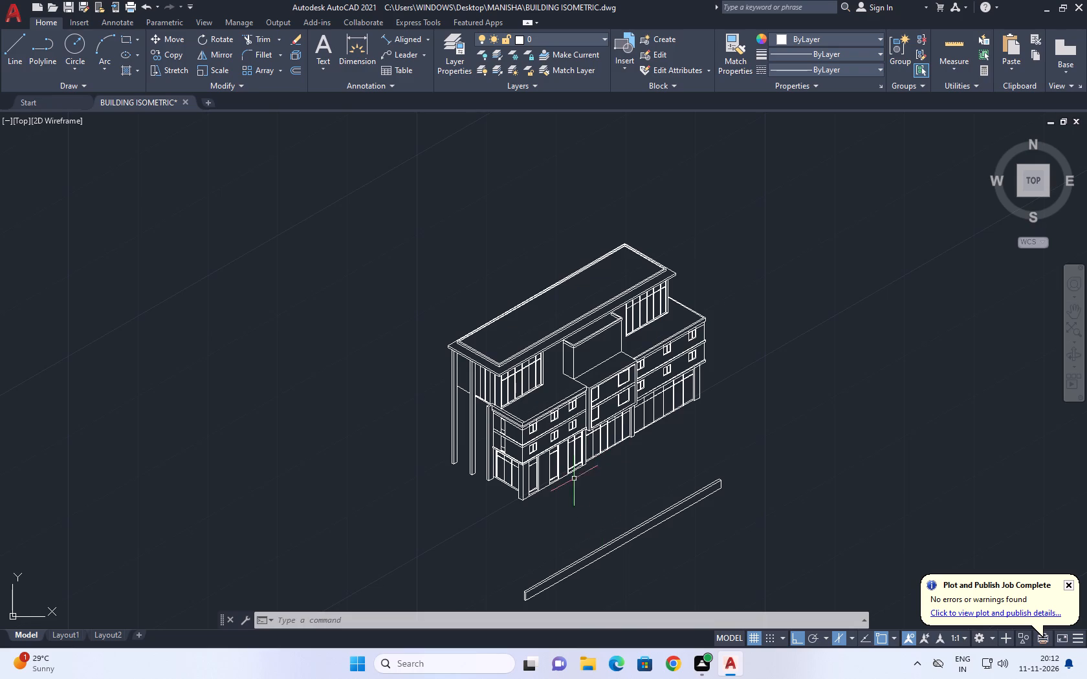
pyautogui.moveTo(553, 486); pyautogui.dragTo(576, 457, button='middle')
pyautogui.moveTo(675, 474); pyautogui.dragTo(644, 478, button='middle')
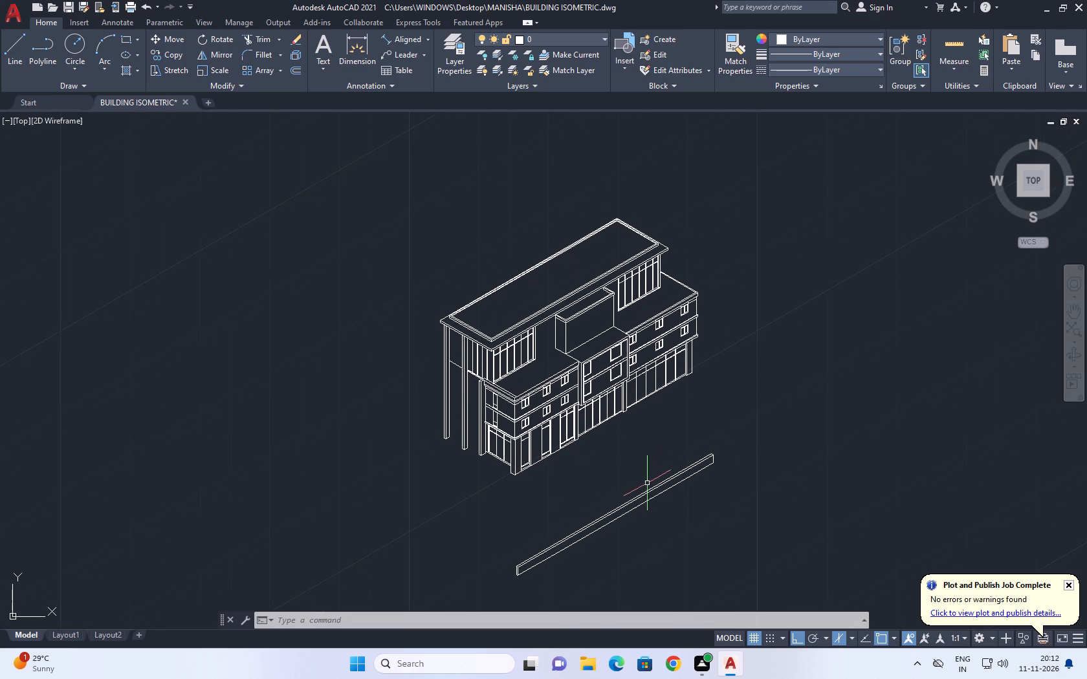
pyautogui.moveTo(609, 496); pyautogui.dragTo(609, 506, button='middle')
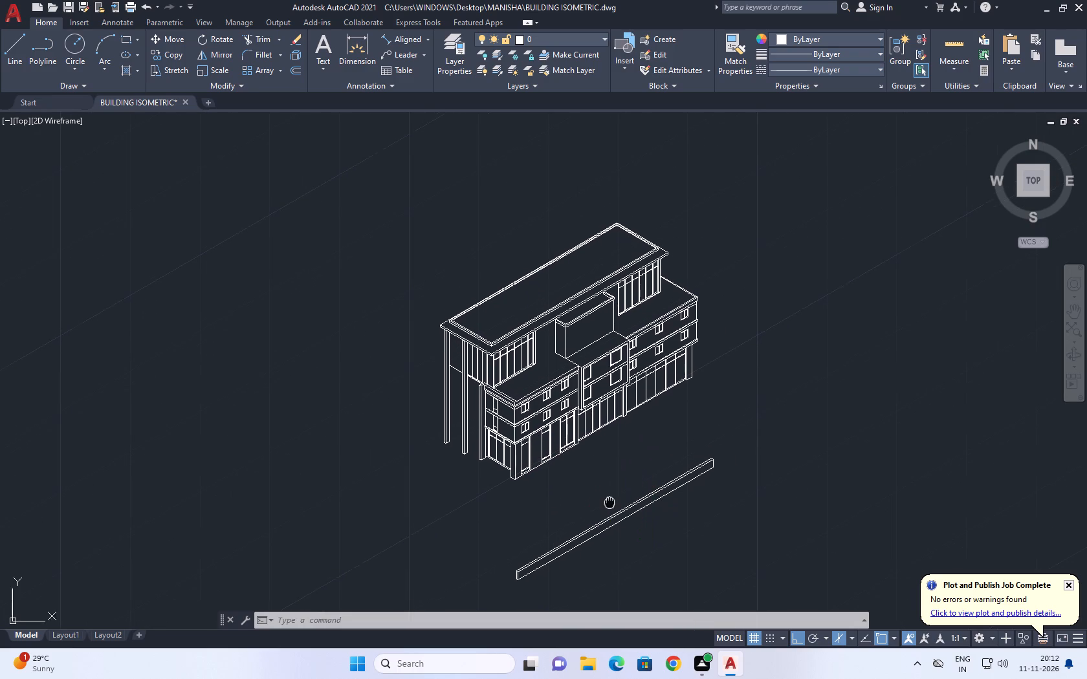
pyautogui.moveTo(609, 506); pyautogui.dragTo(609, 513, button='middle')
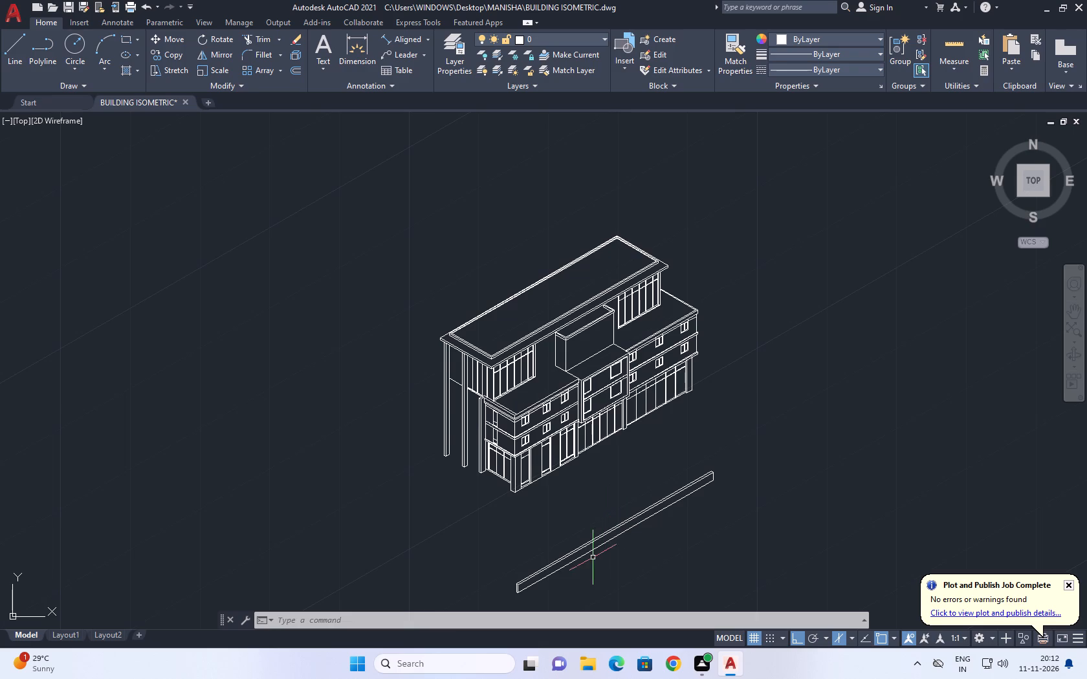
pyautogui.scroll(2, 453, 510)
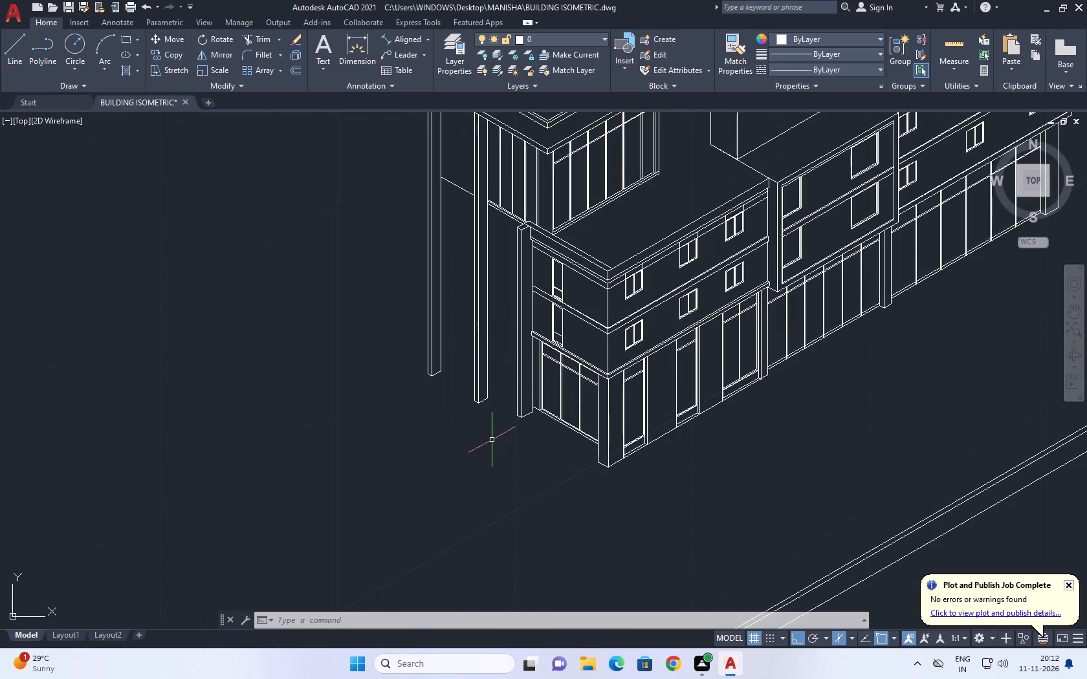
pyautogui.moveTo(496, 404); pyautogui.dragTo(467, 447, button='middle')
pyautogui.scroll(-1, 569, 442)
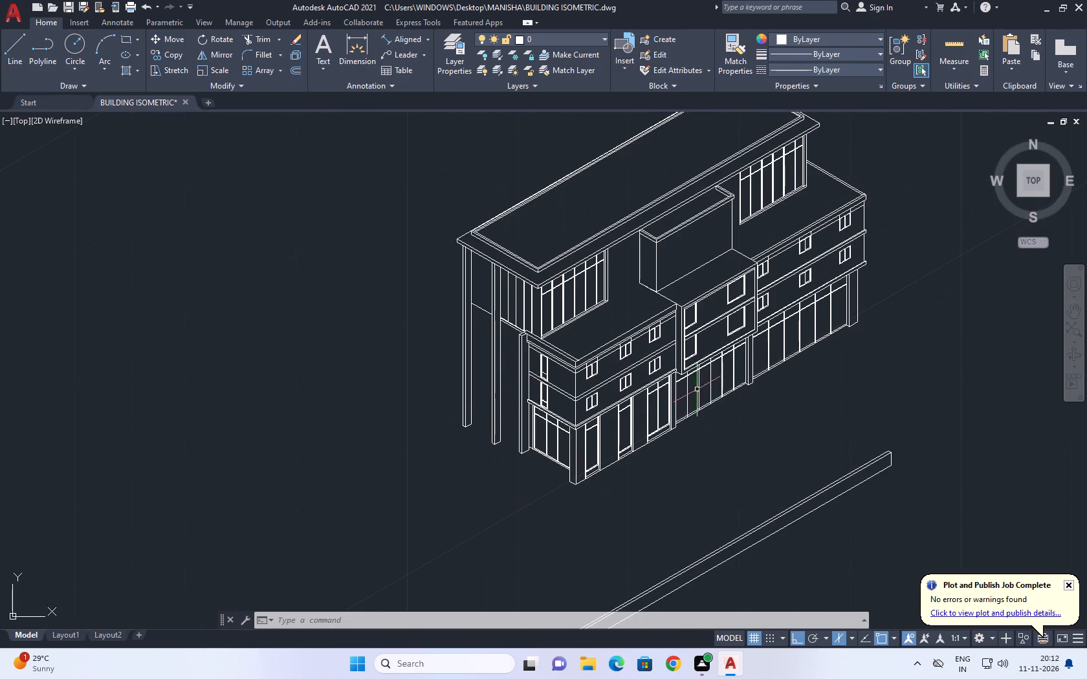
pyautogui.moveTo(699, 389); pyautogui.dragTo(626, 449, button='middle')
pyautogui.scroll(1, 471, 420)
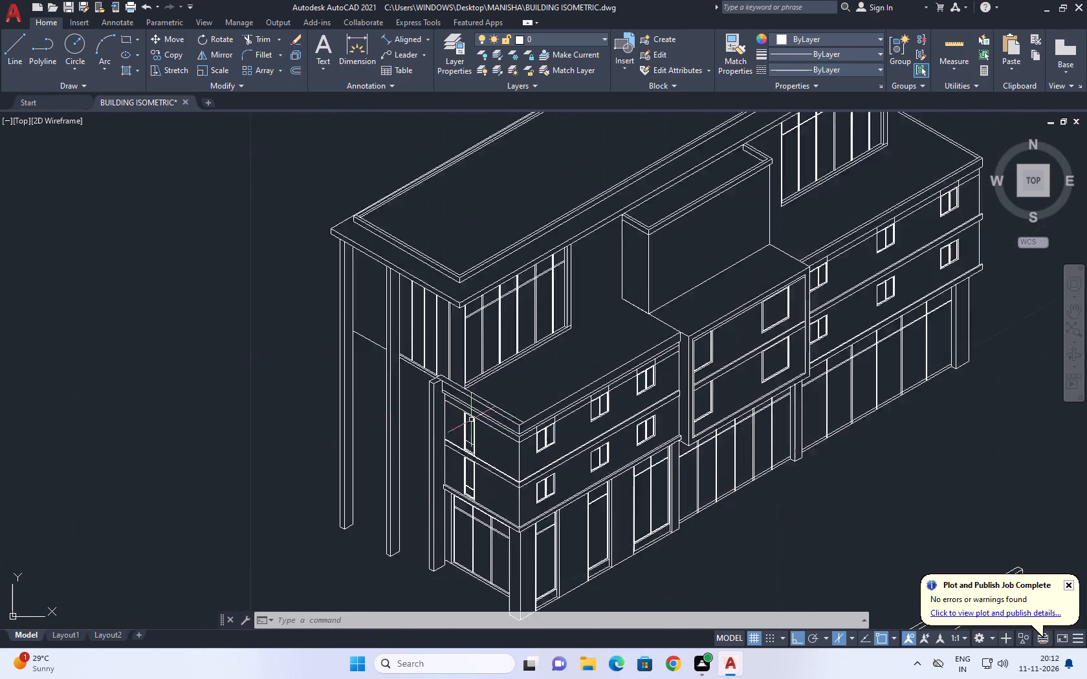
# Erase the inner parapet line along the near wing's short side roof edge.
pyautogui.scroll(1, 471, 419)
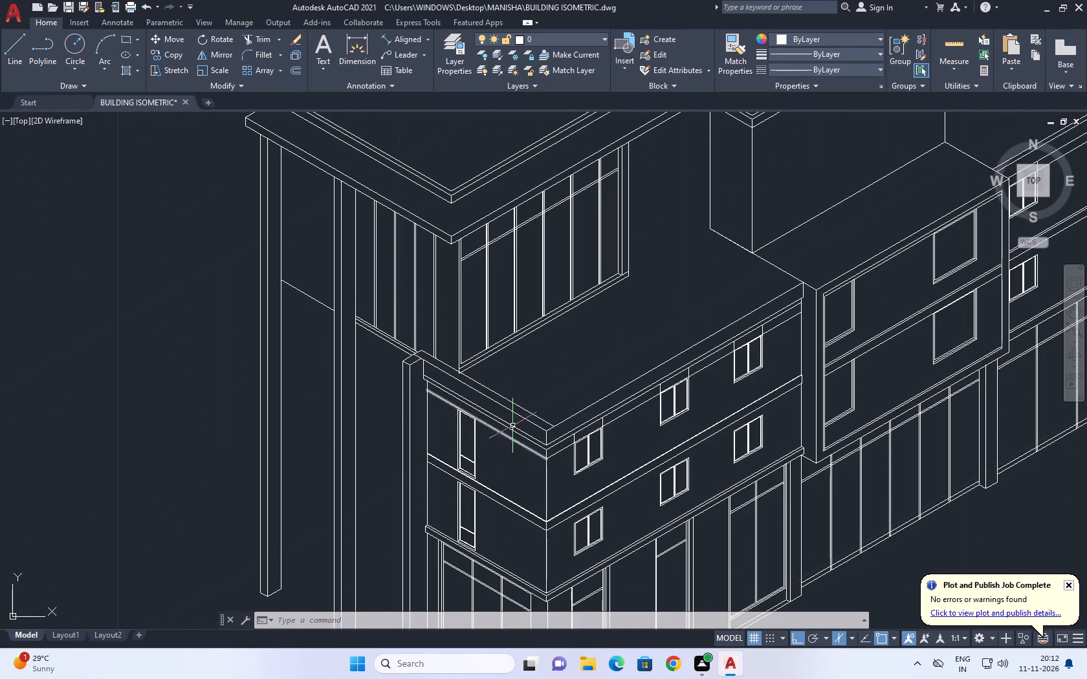
pyautogui.scroll(3, 492, 400)
pyautogui.scroll(-1, 565, 426)
pyautogui.click(576, 426)
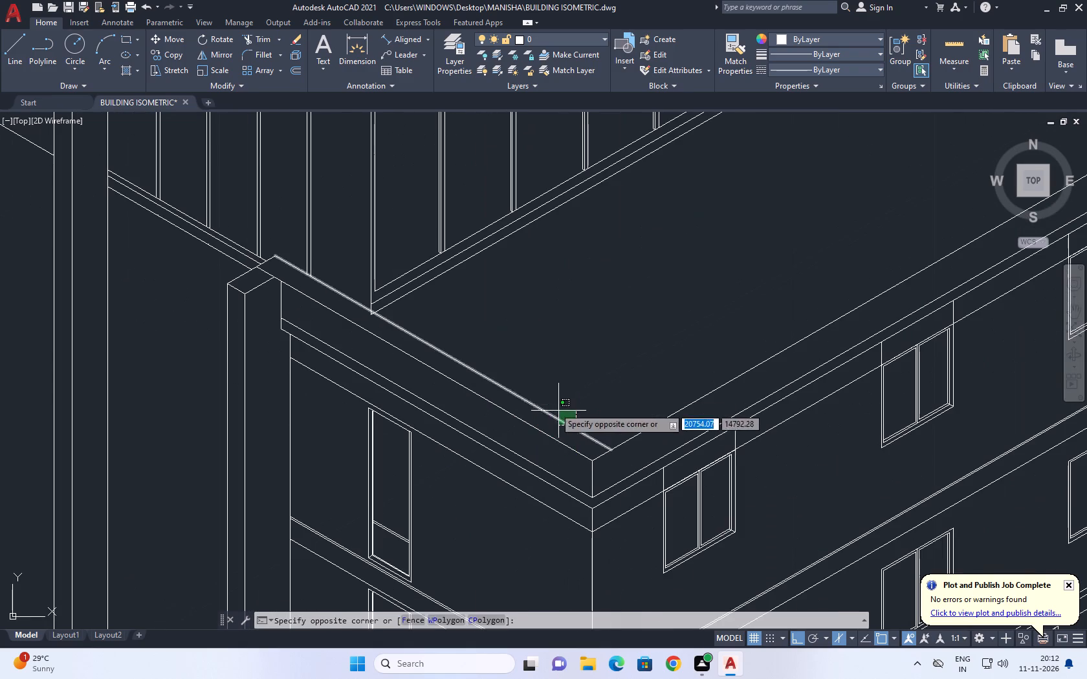
pyautogui.click(530, 393)
pyautogui.moveTo(574, 375); pyautogui.dragTo(578, 395, button='middle')
pyautogui.press('Escape')
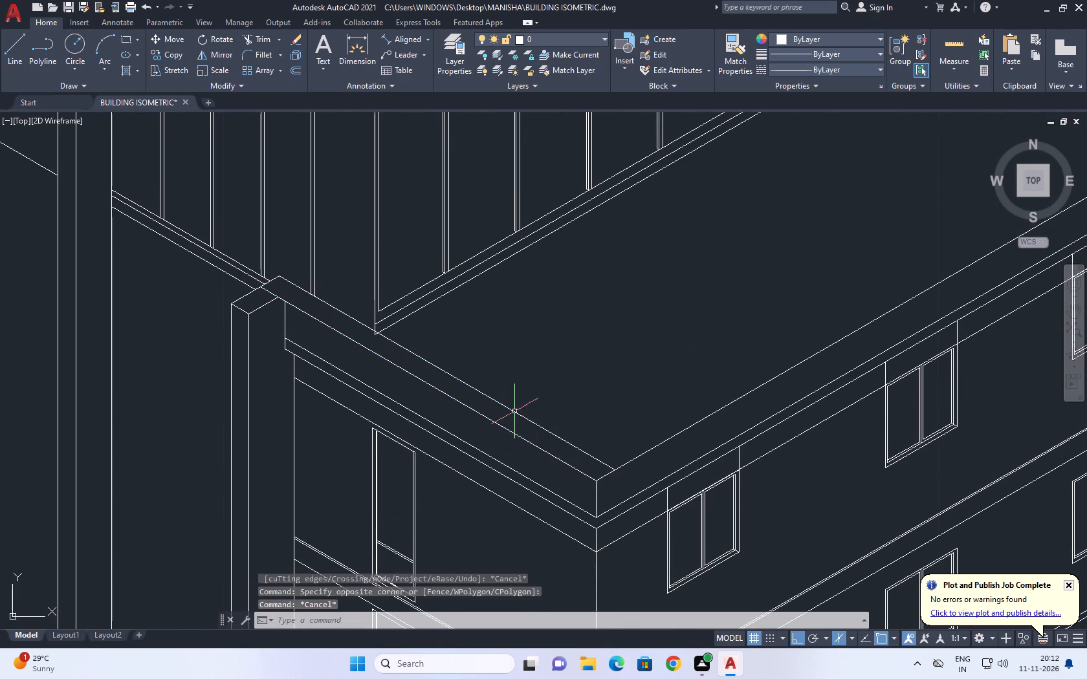
pyautogui.click(520, 412)
pyautogui.click(503, 394)
pyautogui.press('Delete')
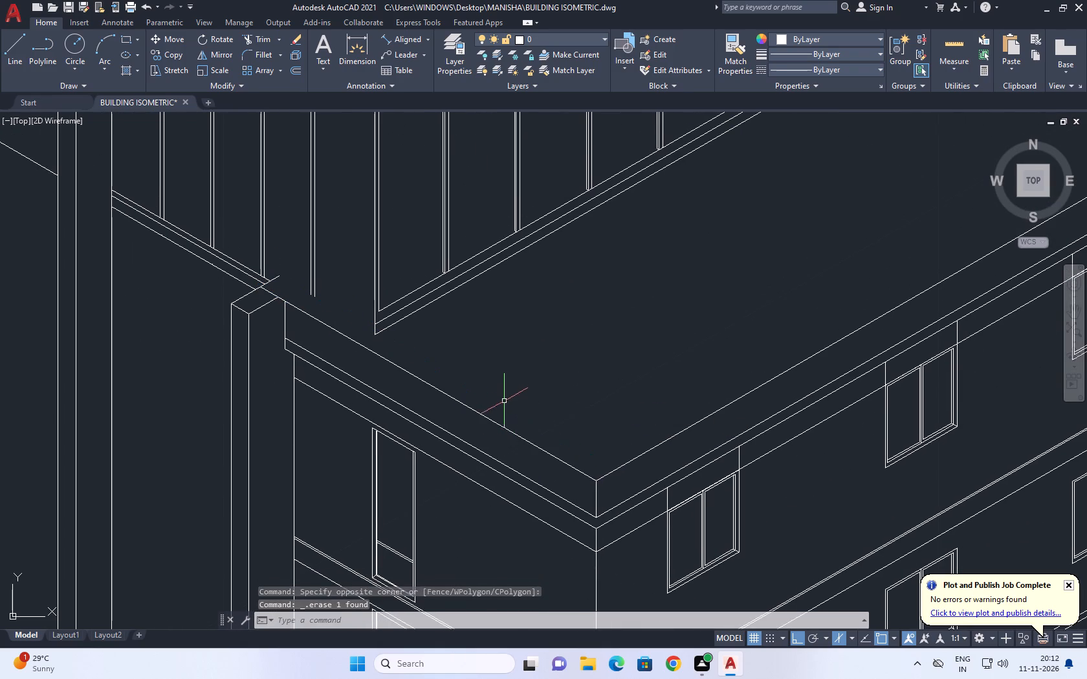
# Copy the near wing's short side roof edge line 0.13 inward in the top isoplane.
pyautogui.click(500, 415)
pyautogui.click(485, 431)
pyautogui.moveTo(509, 405); pyautogui.dragTo(522, 449, button='middle')
pyautogui.write('CO')
pyautogui.press('space')
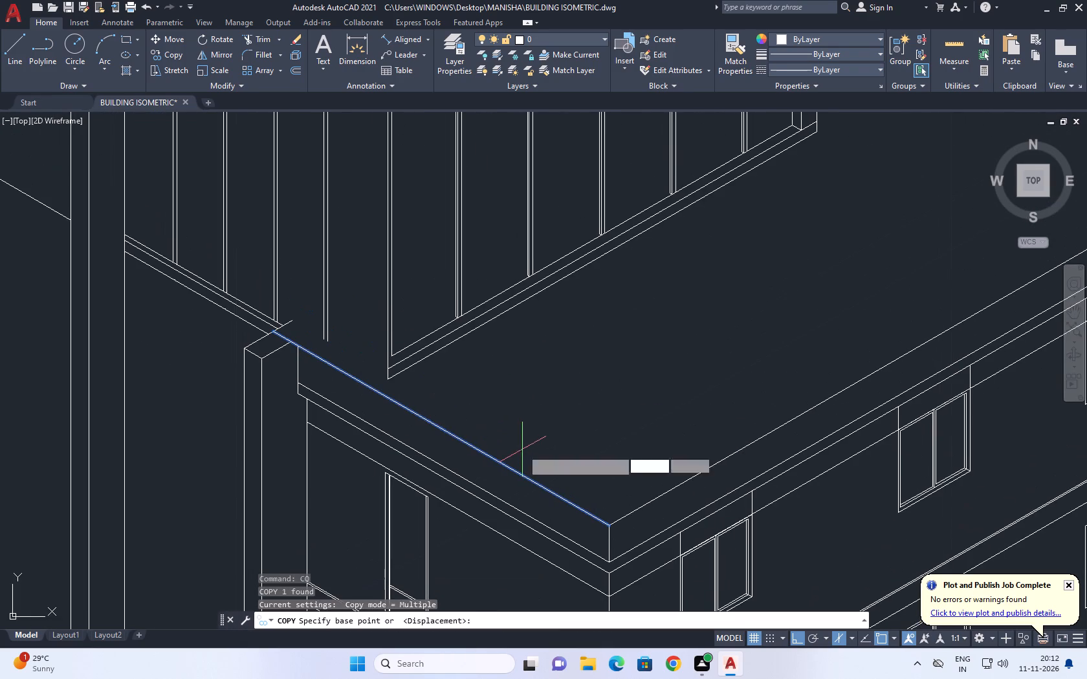
pyautogui.click(538, 488)
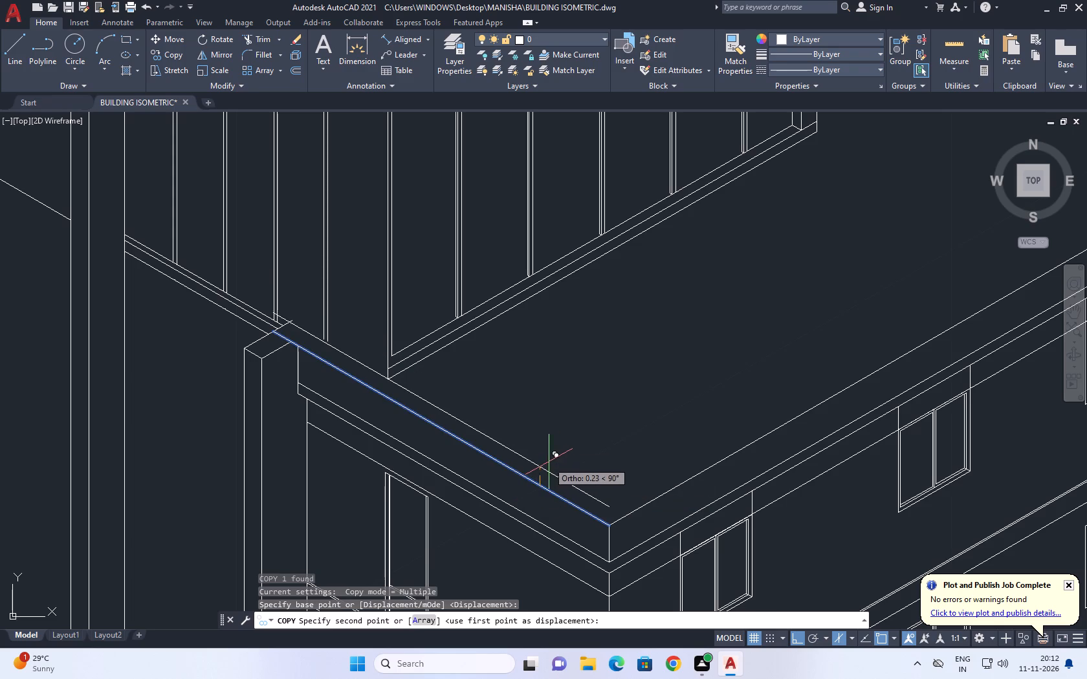
pyautogui.press('F5')
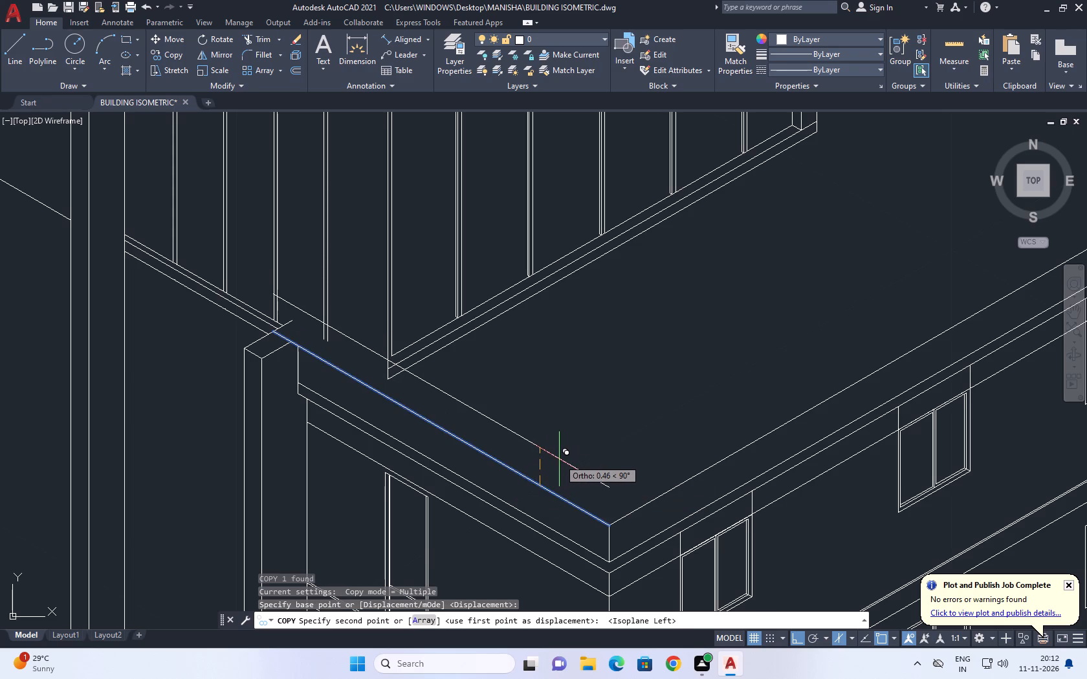
pyautogui.press('F5')
pyautogui.write('0.')
pyautogui.write('13')
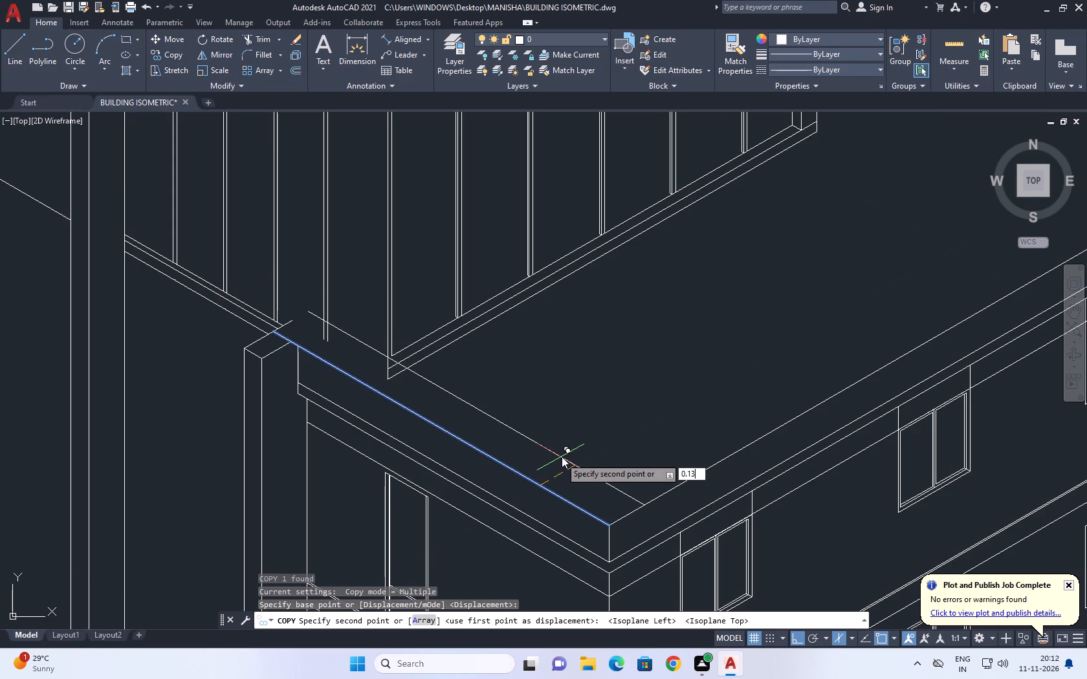
pyautogui.press('Return')
pyautogui.press('Escape')
# Copy the near wing's long front roof edge line 0.13 inward.
pyautogui.click(679, 495)
pyautogui.click(653, 460)
pyautogui.moveTo(696, 447); pyautogui.dragTo(688, 451, button='middle')
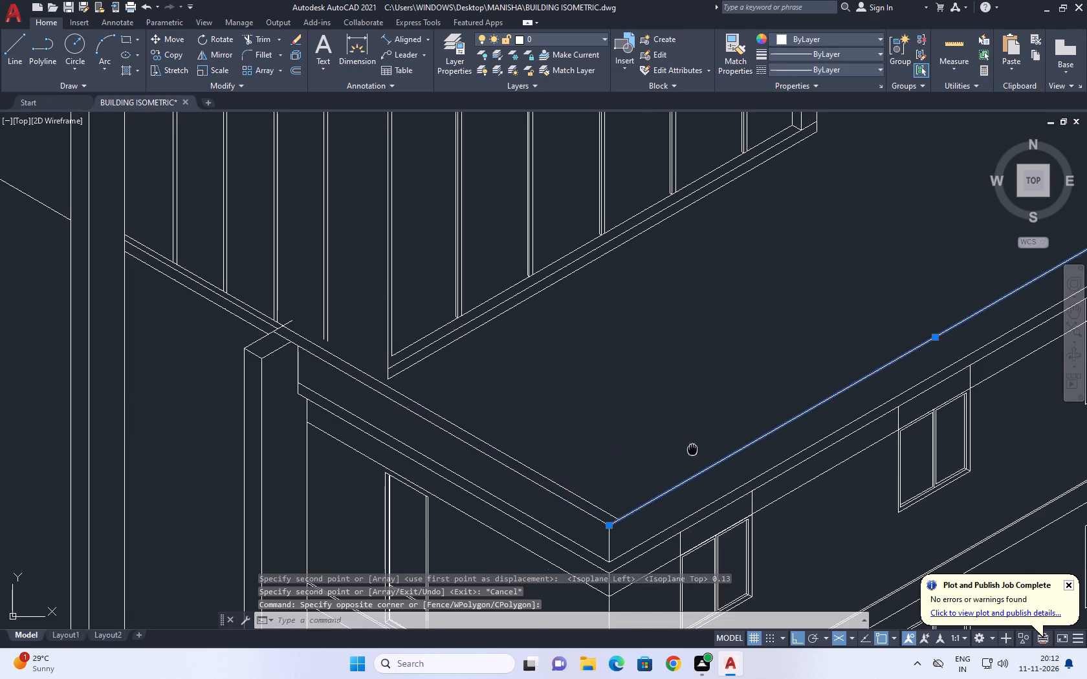
pyautogui.moveTo(688, 451); pyautogui.dragTo(600, 464, button='middle')
pyautogui.write('CO')
pyautogui.press('space')
pyautogui.click(602, 471)
pyautogui.write('0.13')
pyautogui.press('Return')
pyautogui.scroll(-2, 557, 442)
pyautogui.press('Escape')
# Copy the central block's front roof edge line 0.13 inward.
pyautogui.moveTo(729, 305); pyautogui.dragTo(633, 364, button='middle')
pyautogui.scroll(2, 703, 366)
pyautogui.click(738, 435)
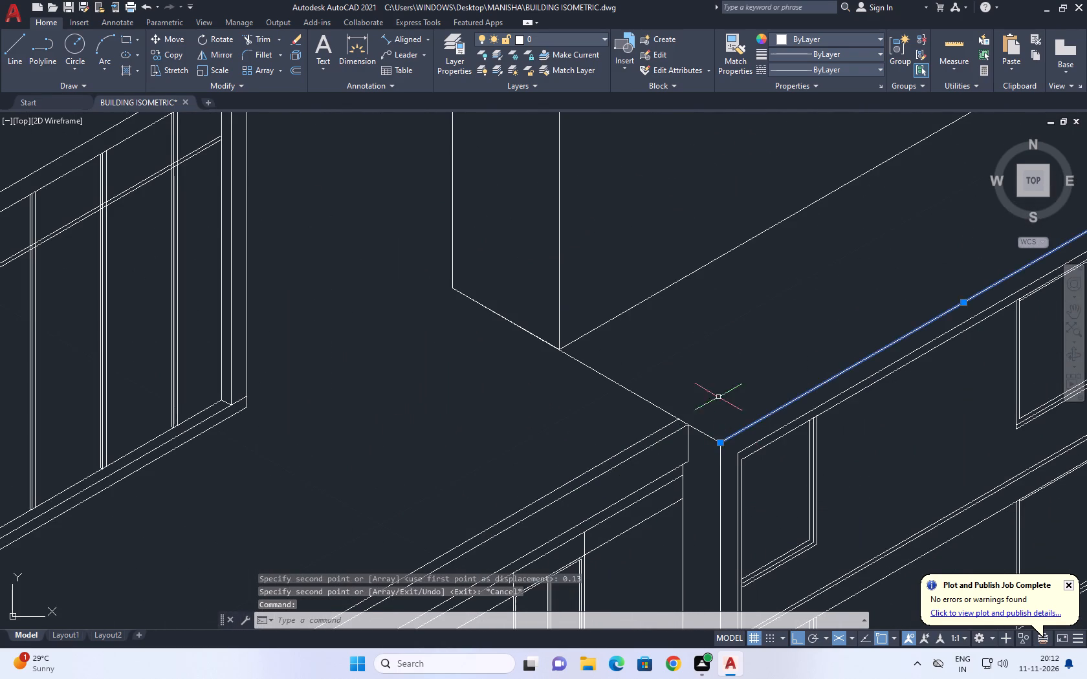
pyautogui.moveTo(714, 389); pyautogui.dragTo(644, 429, button='middle')
pyautogui.press('c')
pyautogui.press('o')
pyautogui.press('space')
pyautogui.moveTo(681, 433); pyautogui.dragTo(664, 424)
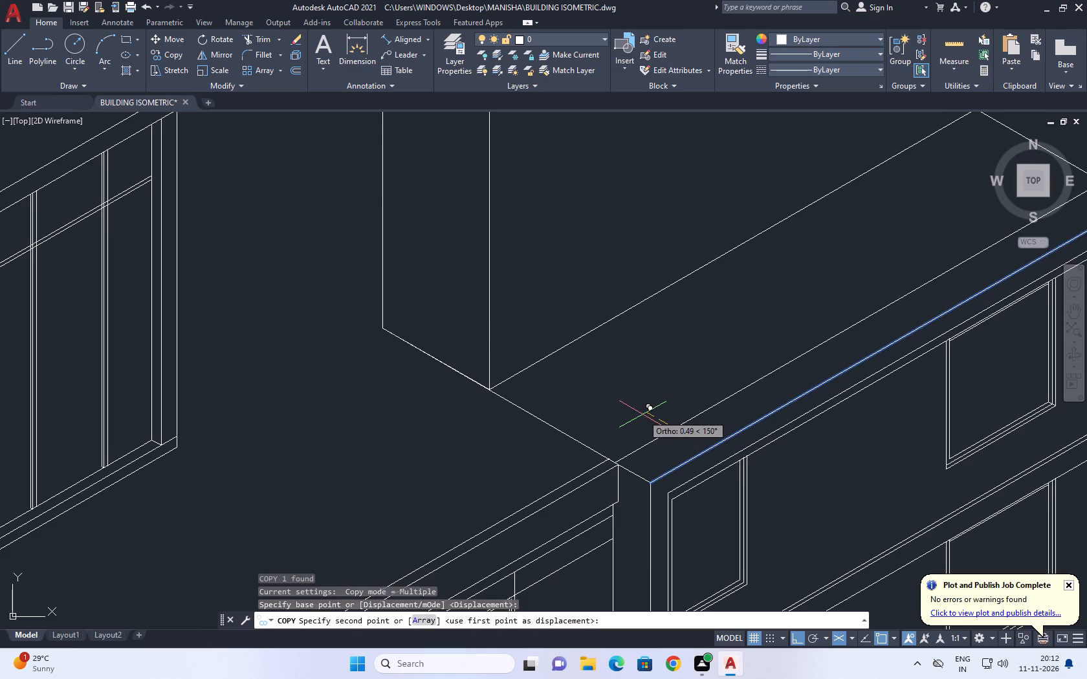
pyautogui.write('0.13')
pyautogui.press('Return')
pyautogui.press('Escape')
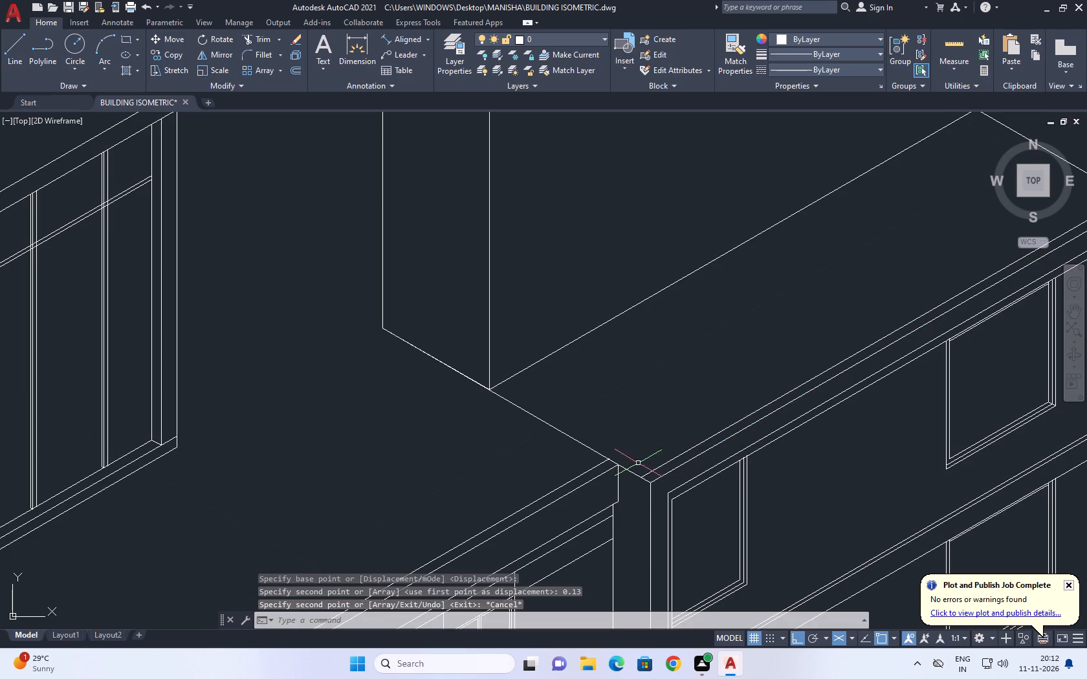
# Copy the central block's short roof edge segment at its near-wing corner 0.13 inward.
pyautogui.click(627, 468)
pyautogui.scroll(3, 627, 473)
pyautogui.moveTo(712, 402); pyautogui.dragTo(651, 407, button='middle')
pyautogui.press('c')
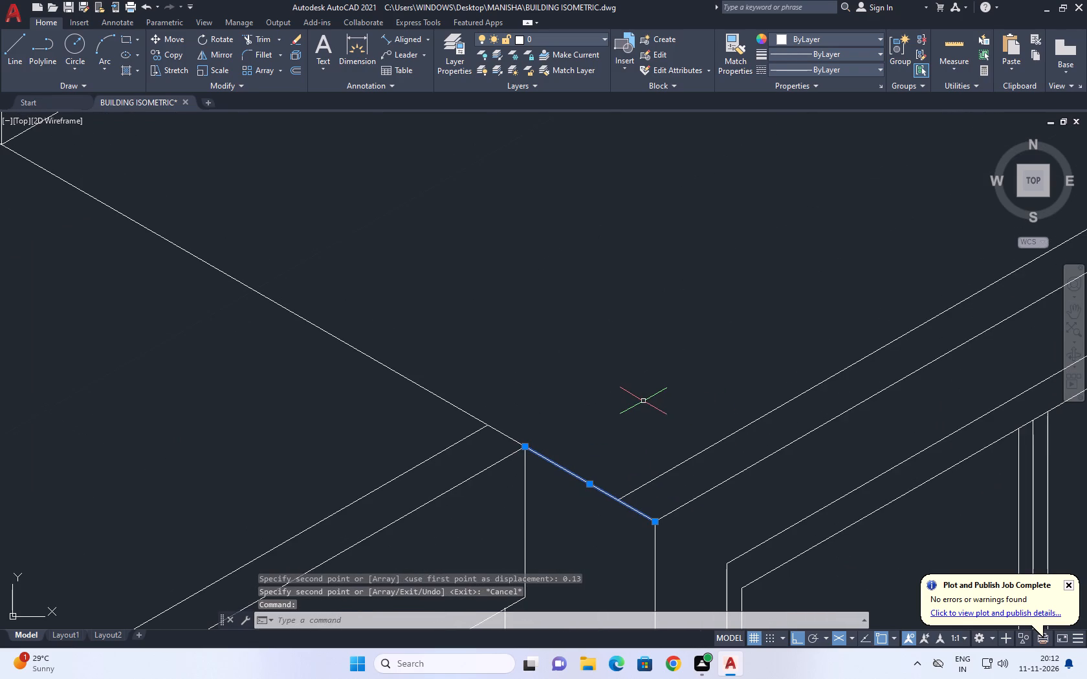
pyautogui.press('o')
pyautogui.press('space')
pyautogui.click(634, 440)
pyautogui.press('1')
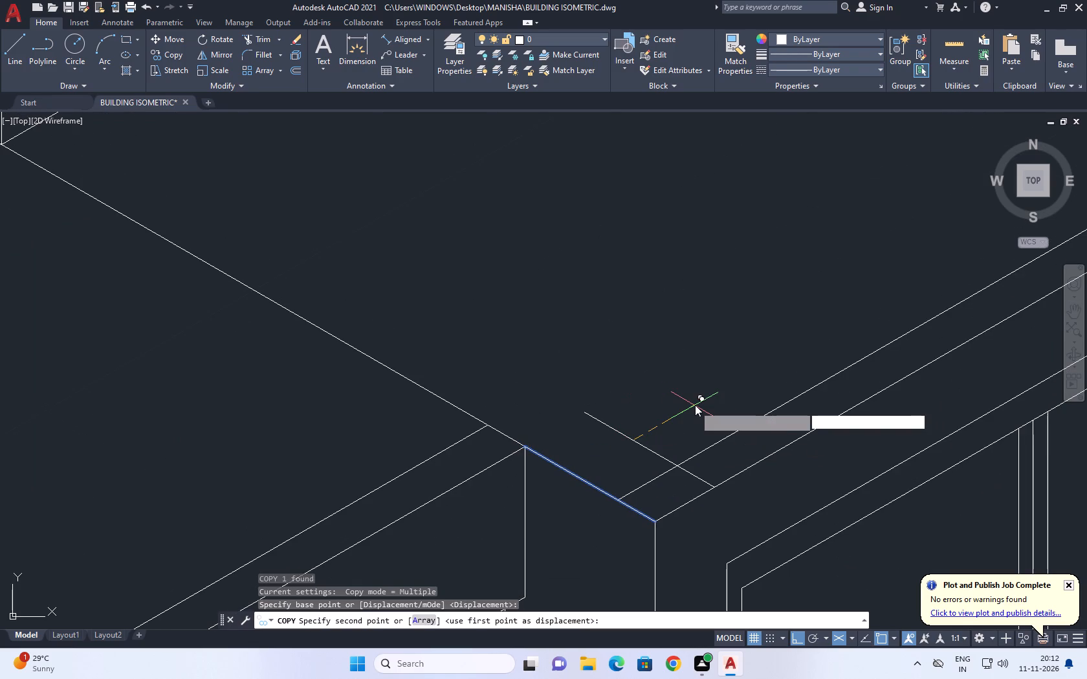
pyautogui.press('BackSpace')
pyautogui.write('0.')
pyautogui.write('13')
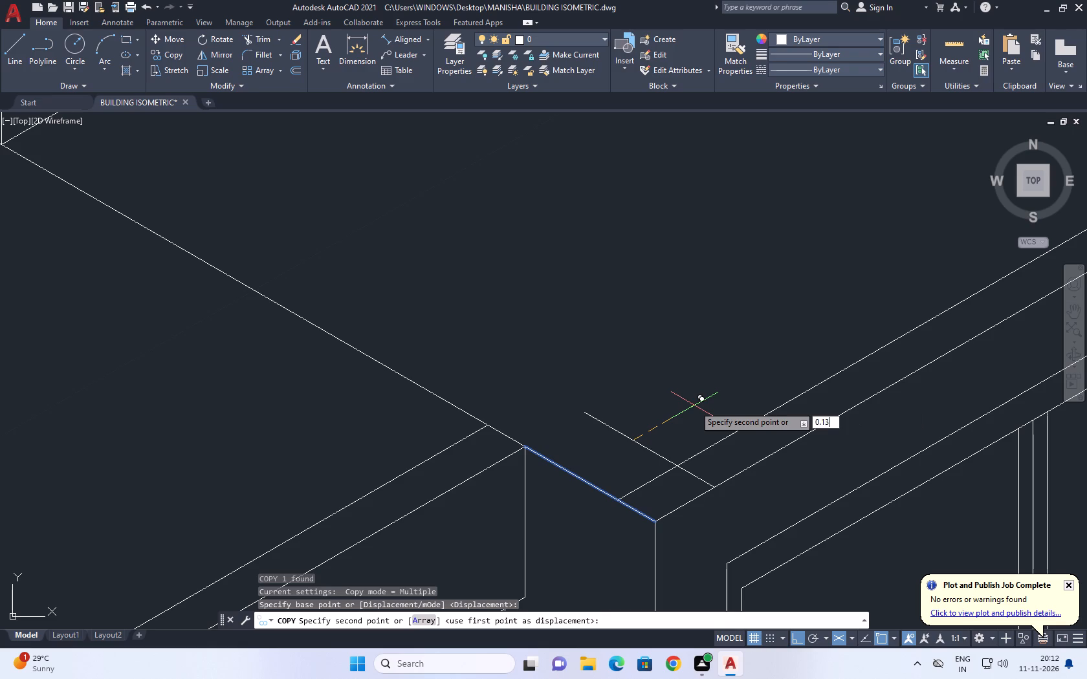
pyautogui.press('Return')
pyautogui.scroll(-5, 650, 402)
pyautogui.press('Escape')
# Copy the central block's far-side roof edge line 0.13 toward the far wing.
pyautogui.moveTo(774, 309); pyautogui.dragTo(537, 512, button='middle')
pyautogui.scroll(1, 581, 490)
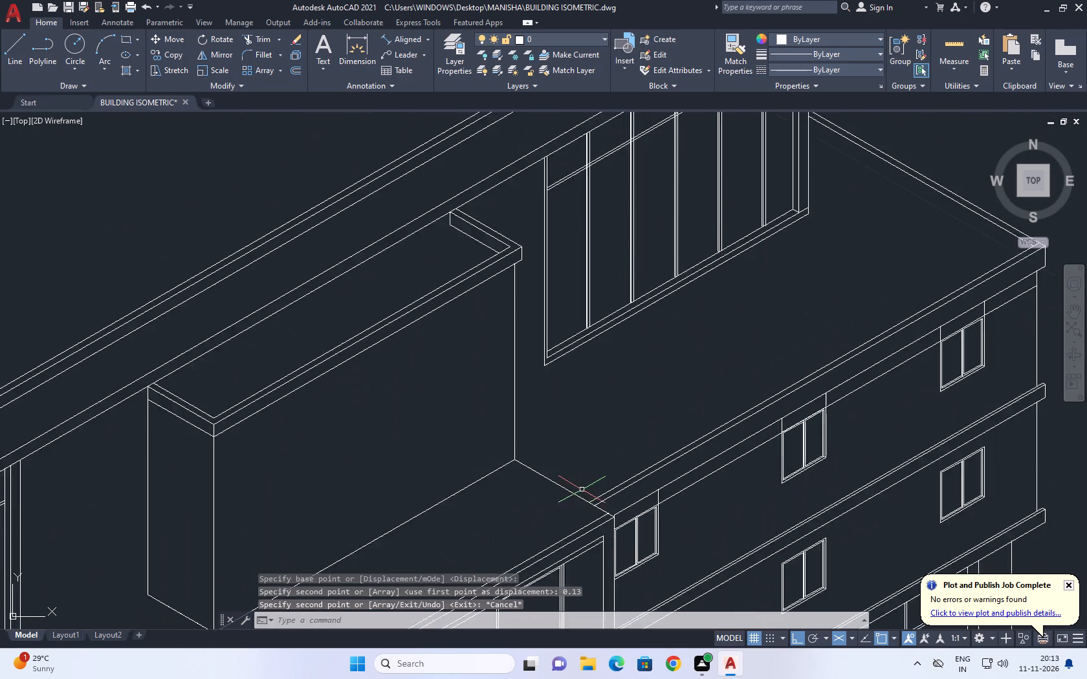
pyautogui.scroll(1, 582, 490)
pyautogui.moveTo(583, 497); pyautogui.dragTo(566, 502)
pyautogui.click(545, 504)
pyautogui.moveTo(710, 385); pyautogui.dragTo(671, 486, button='middle')
pyautogui.press('c')
pyautogui.press('o')
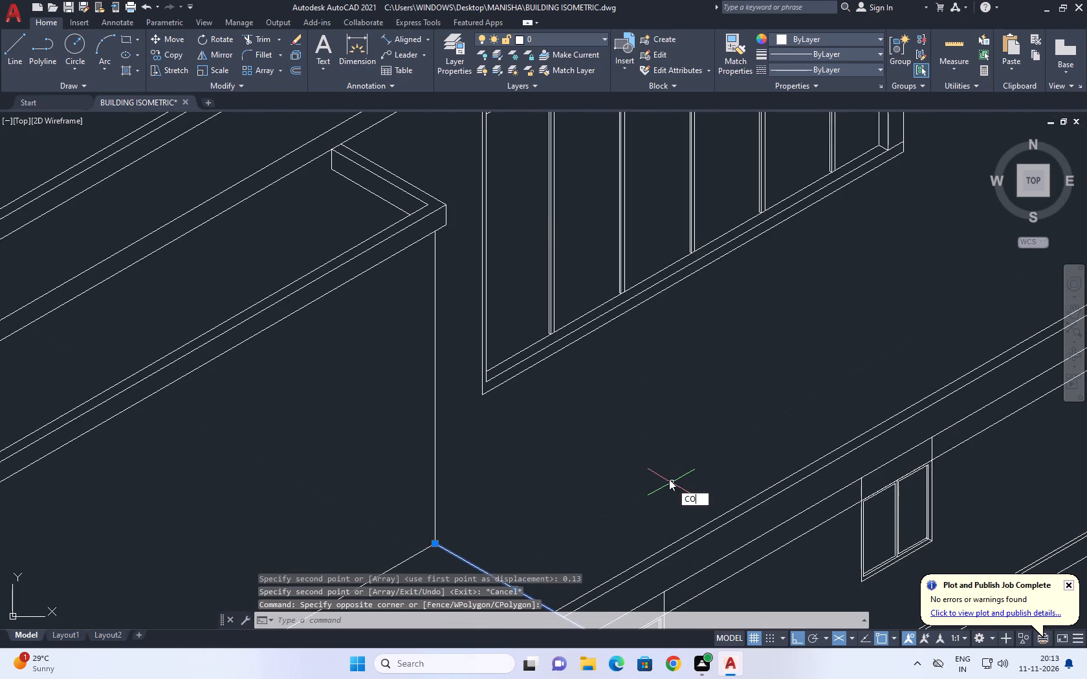
pyautogui.press('space')
pyautogui.moveTo(589, 506); pyautogui.dragTo(600, 502)
pyautogui.write('0.13')
pyautogui.press('Return')
pyautogui.scroll(-3, 648, 449)
pyautogui.scroll(2, 653, 505)
pyautogui.press('Escape')
# Trim the overshooting end of the central block's copied 0.13 parapet line back to the far wing's front roof edge.
pyautogui.scroll(2, 615, 482)
pyautogui.moveTo(606, 486); pyautogui.dragTo(615, 490, button='middle')
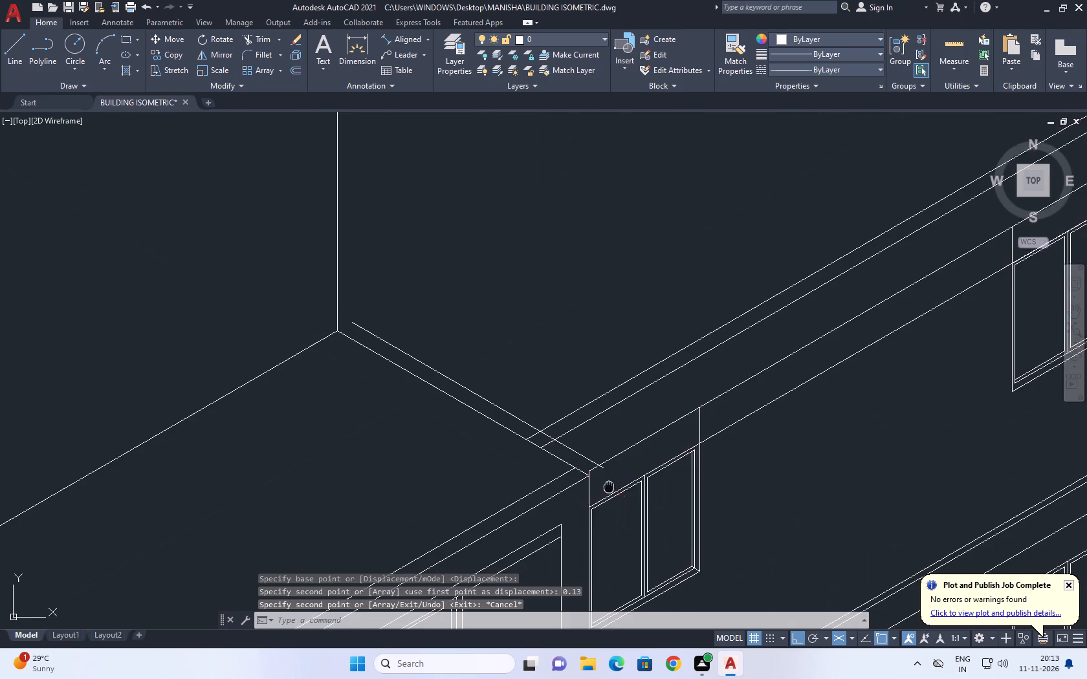
pyautogui.moveTo(615, 490); pyautogui.dragTo(634, 491, button='middle')
pyautogui.write('TR')
pyautogui.press('space')
pyautogui.scroll(2, 624, 478)
pyautogui.moveTo(639, 463); pyautogui.dragTo(633, 464)
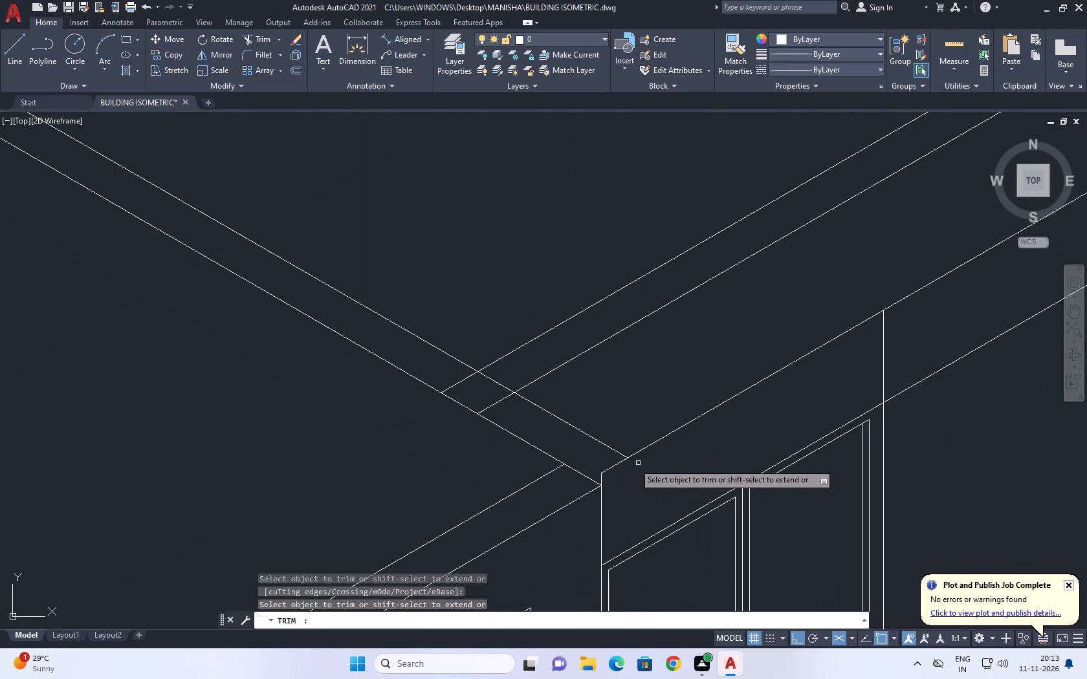
pyautogui.moveTo(633, 464); pyautogui.dragTo(633, 465)
pyautogui.click(628, 468)
pyautogui.click(629, 470)
pyautogui.click(617, 420)
pyautogui.moveTo(557, 440); pyautogui.dragTo(543, 442)
pyautogui.scroll(-3, 560, 422)
pyautogui.moveTo(698, 352); pyautogui.dragTo(681, 430, button='middle')
pyautogui.scroll(-1, 714, 380)
pyautogui.moveTo(706, 374); pyautogui.dragTo(695, 403, button='middle')
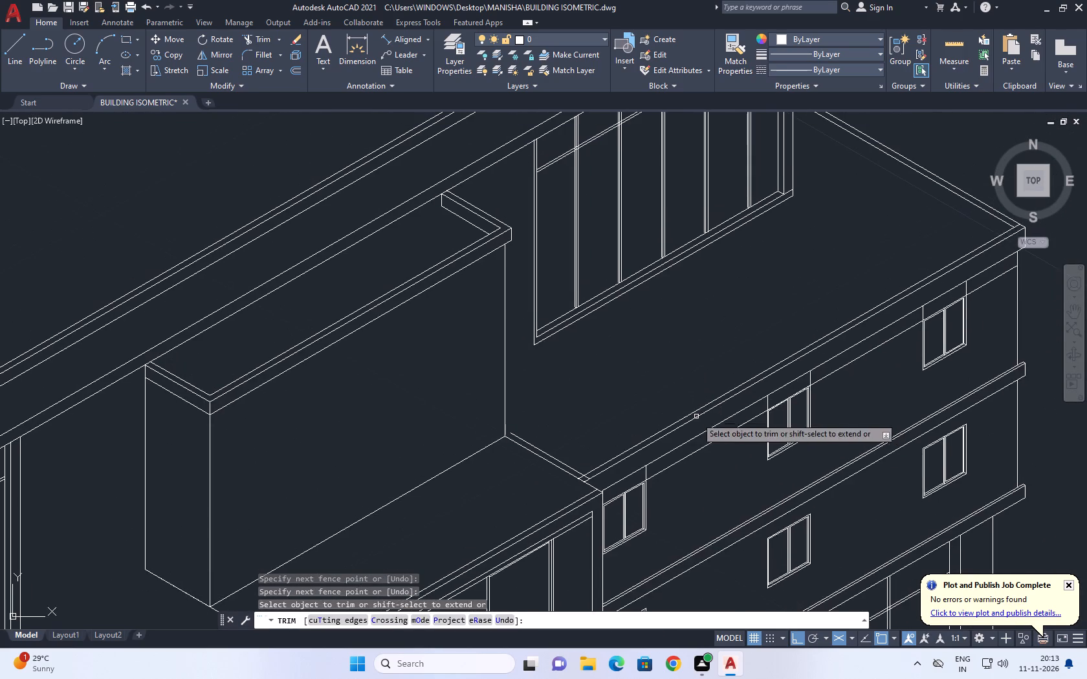
pyautogui.press('Escape')
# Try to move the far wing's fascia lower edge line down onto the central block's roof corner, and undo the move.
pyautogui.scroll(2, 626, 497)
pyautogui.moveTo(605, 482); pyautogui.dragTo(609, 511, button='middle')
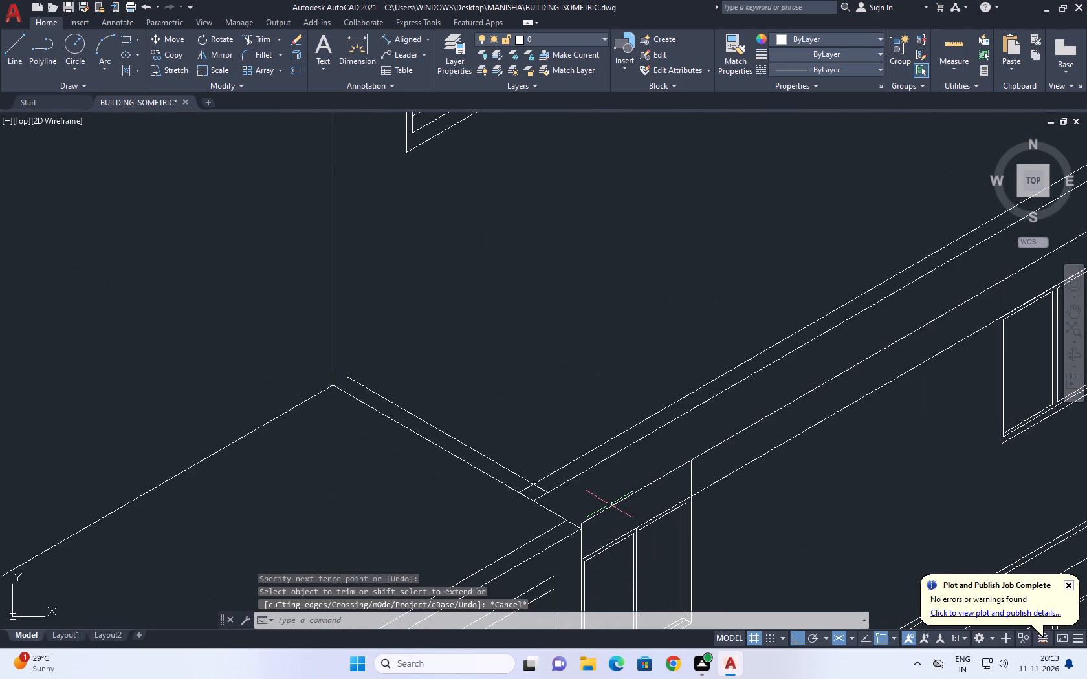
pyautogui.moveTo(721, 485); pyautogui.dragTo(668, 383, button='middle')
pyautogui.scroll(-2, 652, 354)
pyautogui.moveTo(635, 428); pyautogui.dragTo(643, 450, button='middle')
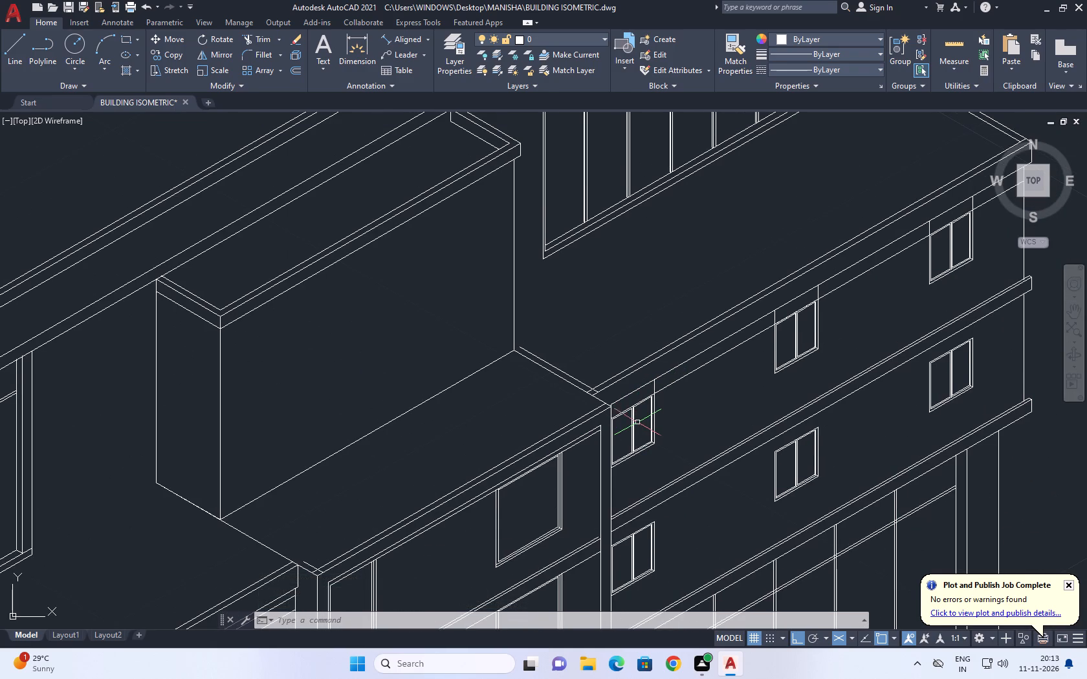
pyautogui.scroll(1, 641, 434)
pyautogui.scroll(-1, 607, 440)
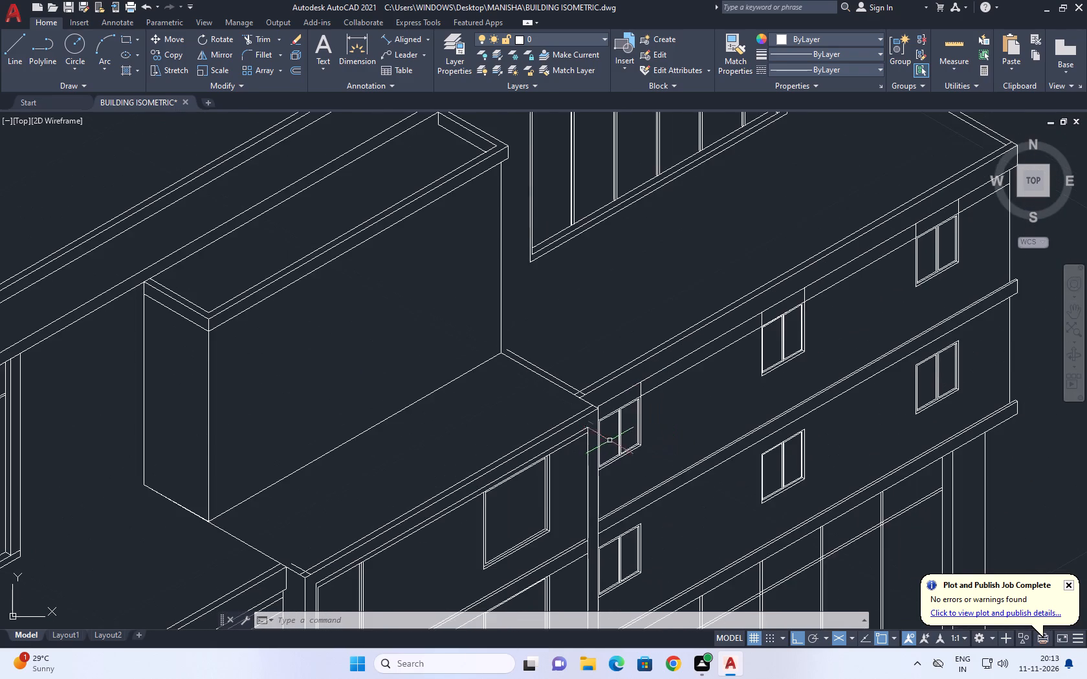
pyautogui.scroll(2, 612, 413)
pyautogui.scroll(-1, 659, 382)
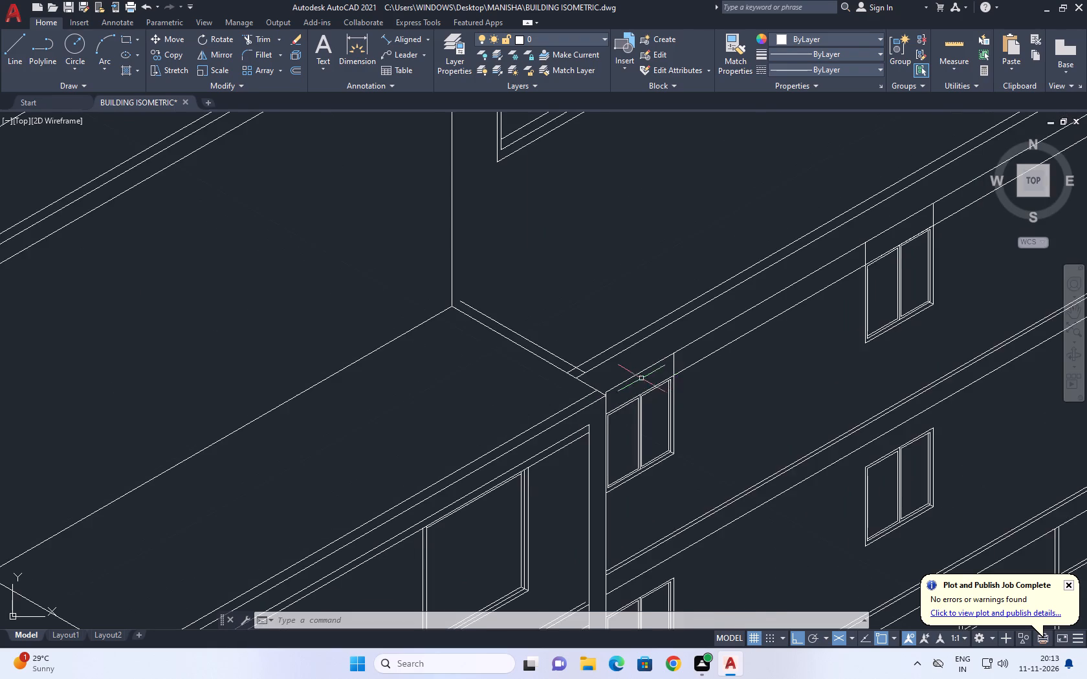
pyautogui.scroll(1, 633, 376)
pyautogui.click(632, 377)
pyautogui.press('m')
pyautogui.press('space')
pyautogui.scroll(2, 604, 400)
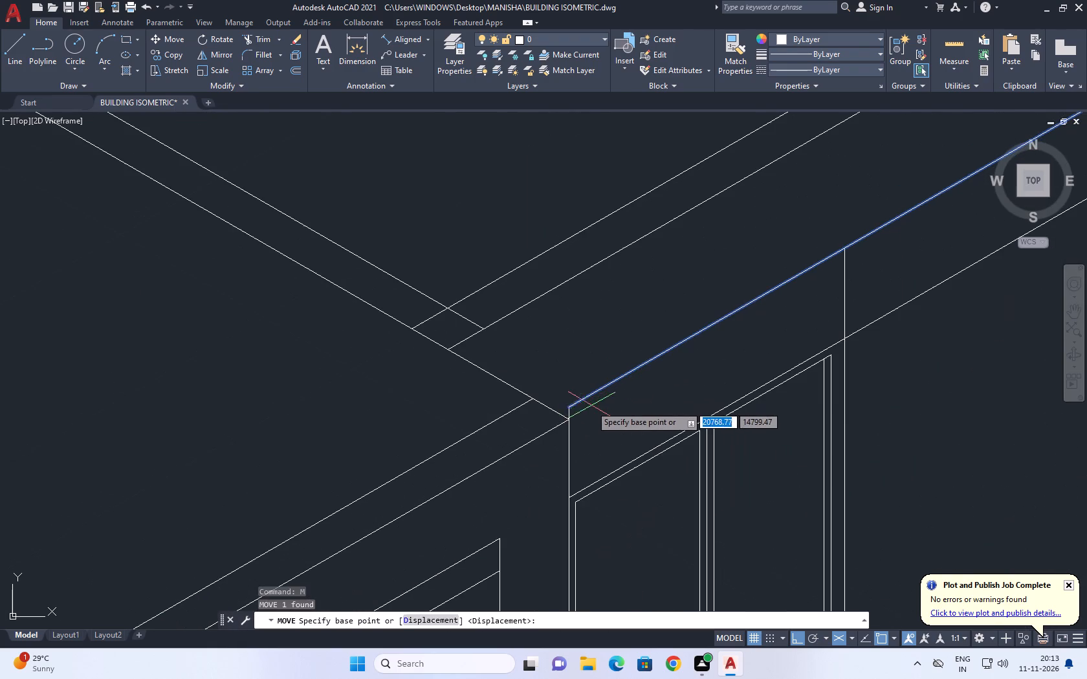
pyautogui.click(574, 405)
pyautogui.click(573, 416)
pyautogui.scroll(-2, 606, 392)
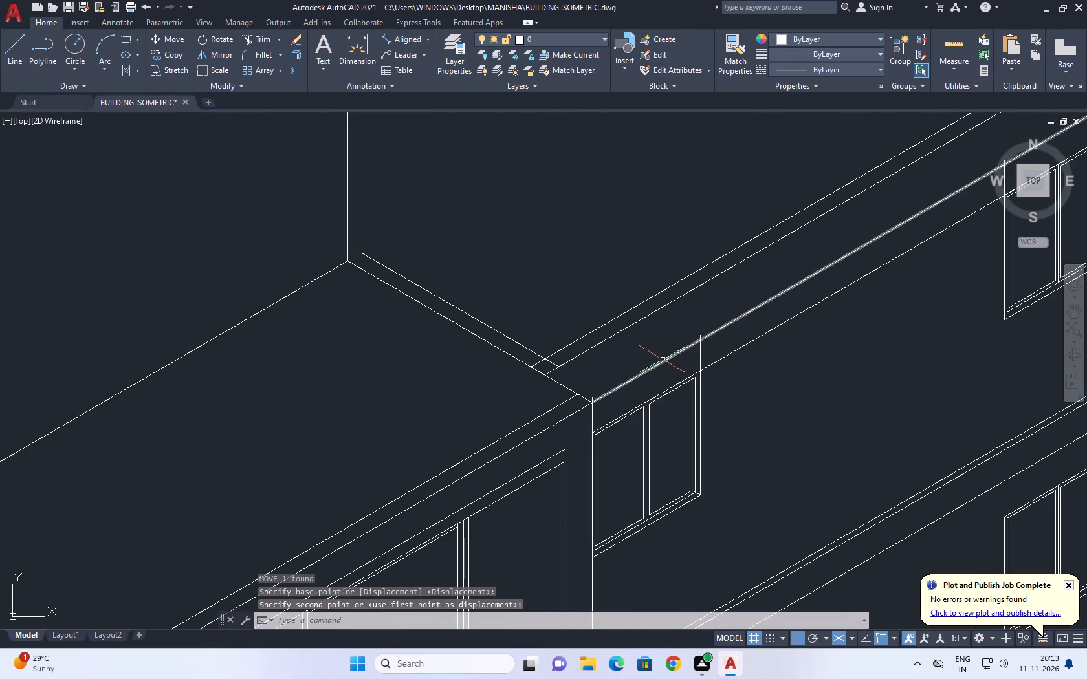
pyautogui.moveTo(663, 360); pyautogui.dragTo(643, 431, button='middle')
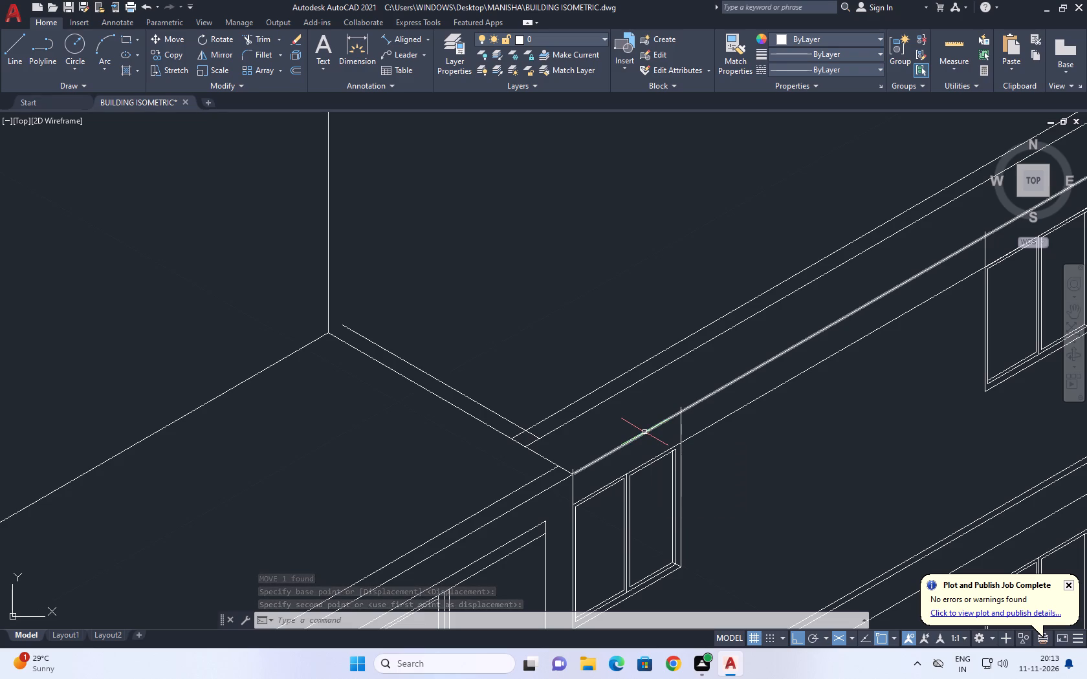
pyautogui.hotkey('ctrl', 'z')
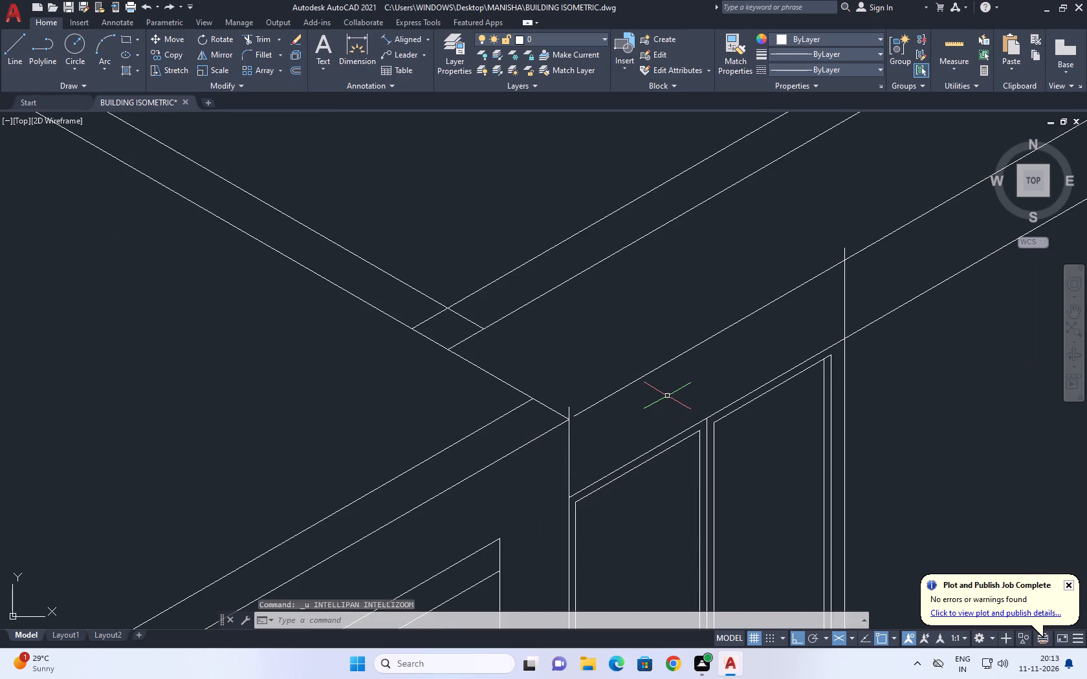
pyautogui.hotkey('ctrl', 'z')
# Trim the back edge of the column top beside the near wing where it overshoots the glazing's sill line.
pyautogui.scroll(-4, 668, 396)
pyautogui.moveTo(628, 415); pyautogui.dragTo(732, 399, button='middle')
pyautogui.scroll(1, 726, 391)
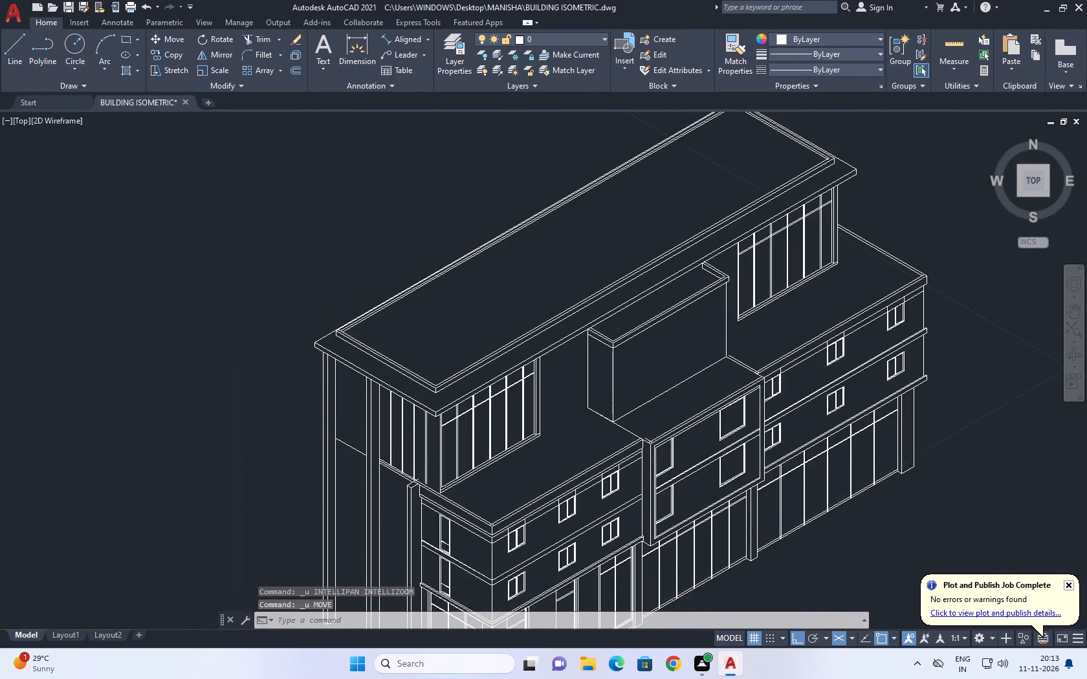
pyautogui.moveTo(568, 469); pyautogui.dragTo(754, 338, button='middle')
pyautogui.scroll(2, 455, 445)
pyautogui.moveTo(366, 389); pyautogui.dragTo(409, 434, button='middle')
pyautogui.scroll(2, 404, 431)
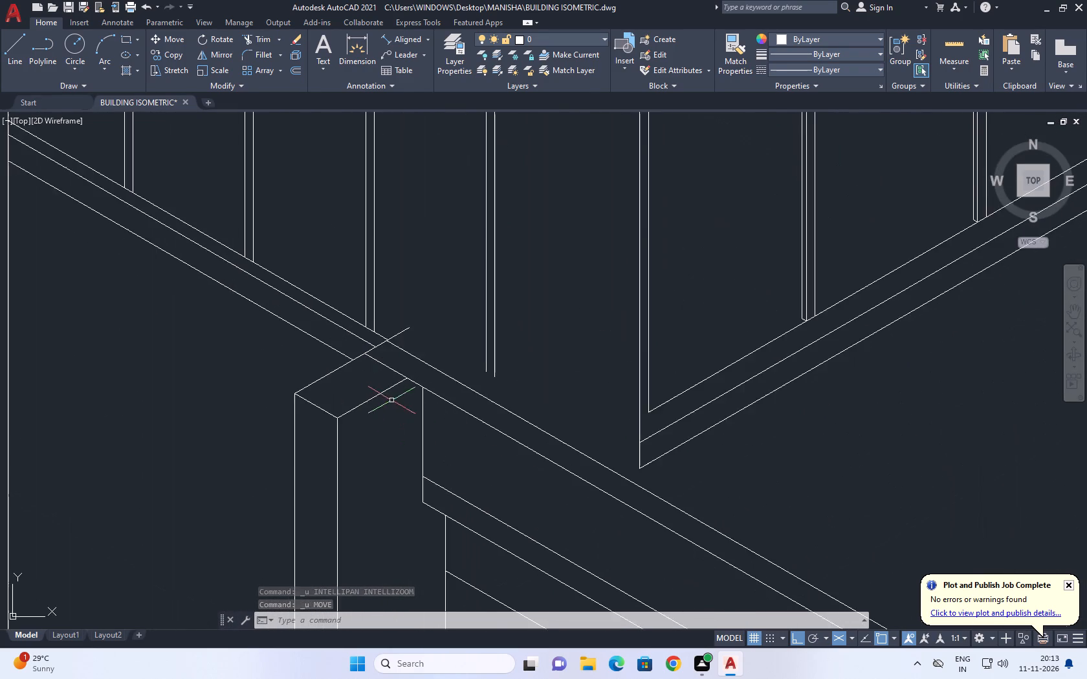
pyautogui.moveTo(394, 400); pyautogui.dragTo(445, 455, button='middle')
pyautogui.press('t')
pyautogui.press('r')
pyautogui.press('space')
pyautogui.click(459, 376)
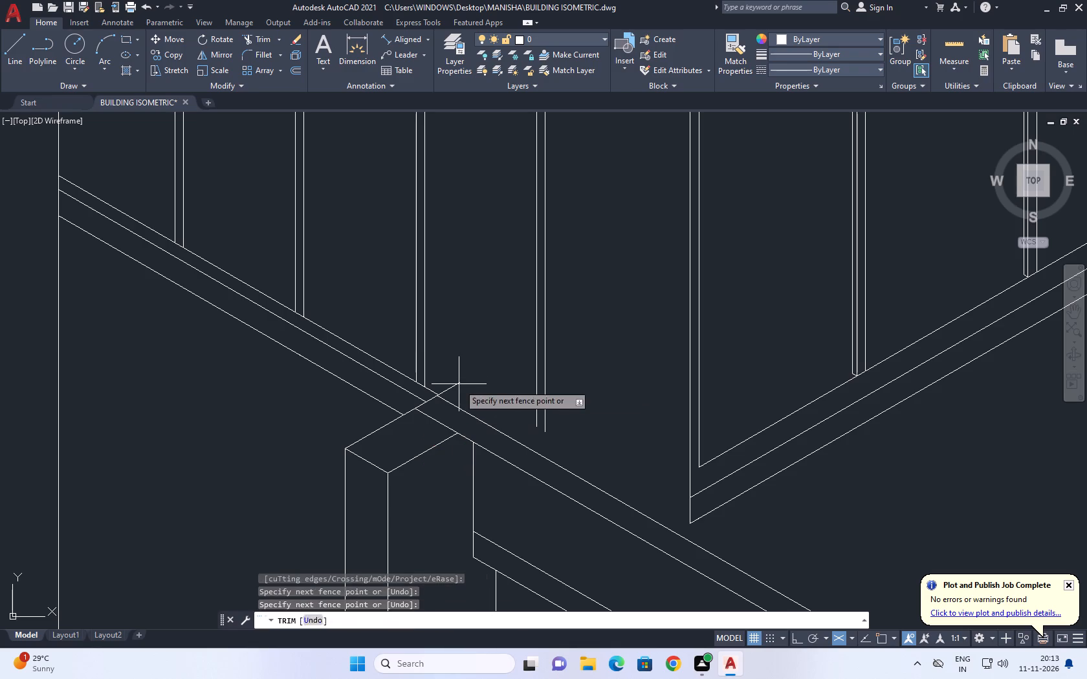
pyautogui.click(450, 393)
pyautogui.scroll(-4, 508, 361)
pyautogui.press('space')
# Extend the near wing's vertical end edge and the column top's front edge up to the roof parapet line.
pyautogui.moveTo(523, 396); pyautogui.dragTo(556, 426, button='middle')
pyautogui.scroll(1, 564, 422)
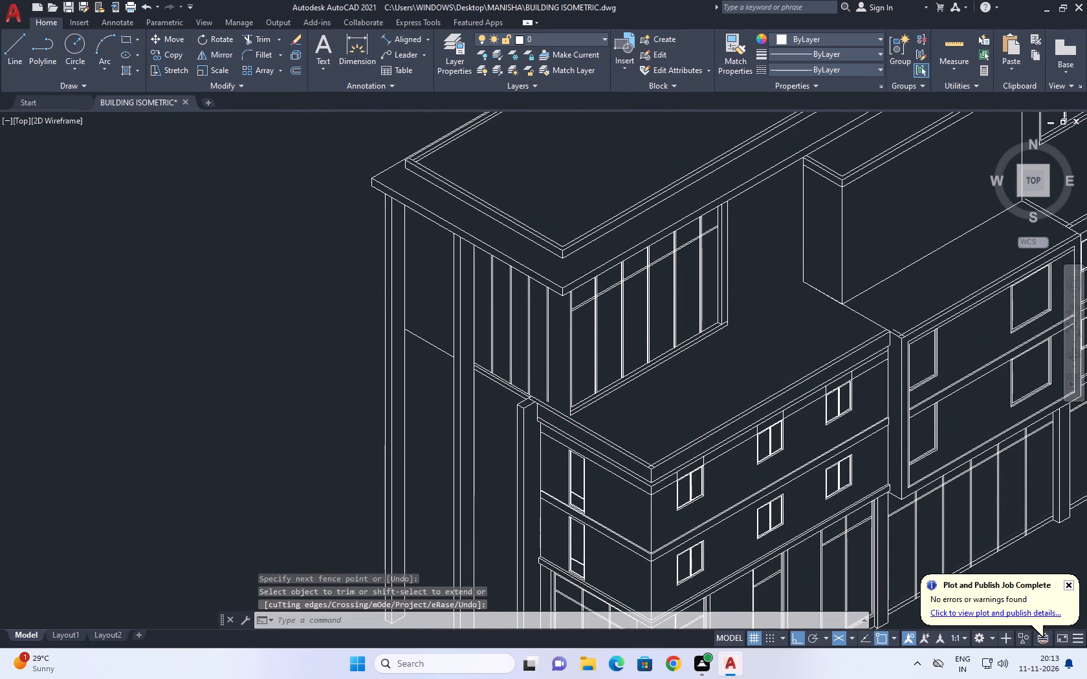
pyautogui.scroll(2, 512, 410)
pyautogui.moveTo(559, 374); pyautogui.dragTo(559, 384, button='middle')
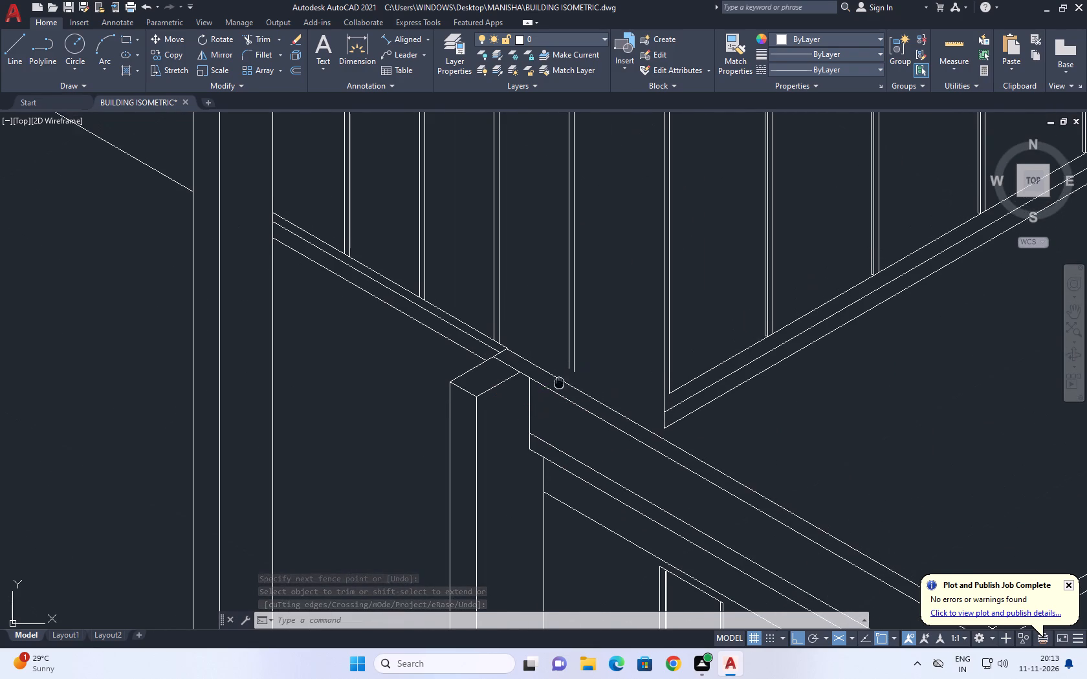
pyautogui.moveTo(559, 384); pyautogui.dragTo(559, 385, button='middle')
pyautogui.moveTo(539, 381); pyautogui.dragTo(543, 405, button='middle')
pyautogui.write('EX')
pyautogui.press('space')
pyautogui.click(525, 408)
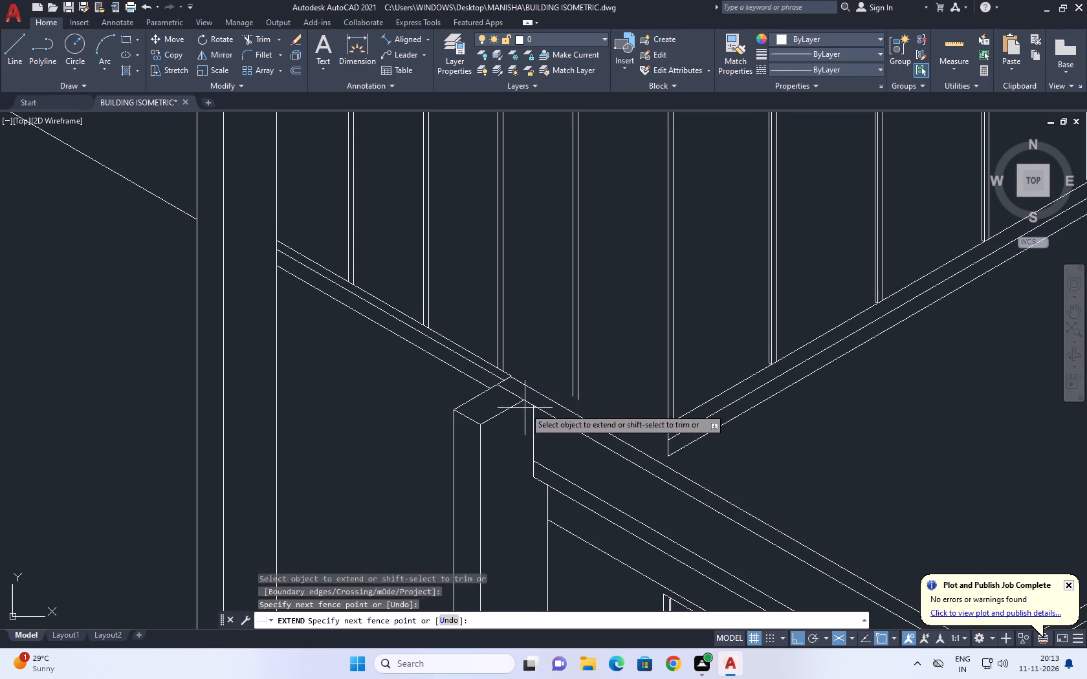
pyautogui.click(542, 434)
pyautogui.scroll(1, 519, 413)
pyautogui.click(515, 404)
pyautogui.click(509, 390)
pyautogui.press('Escape')
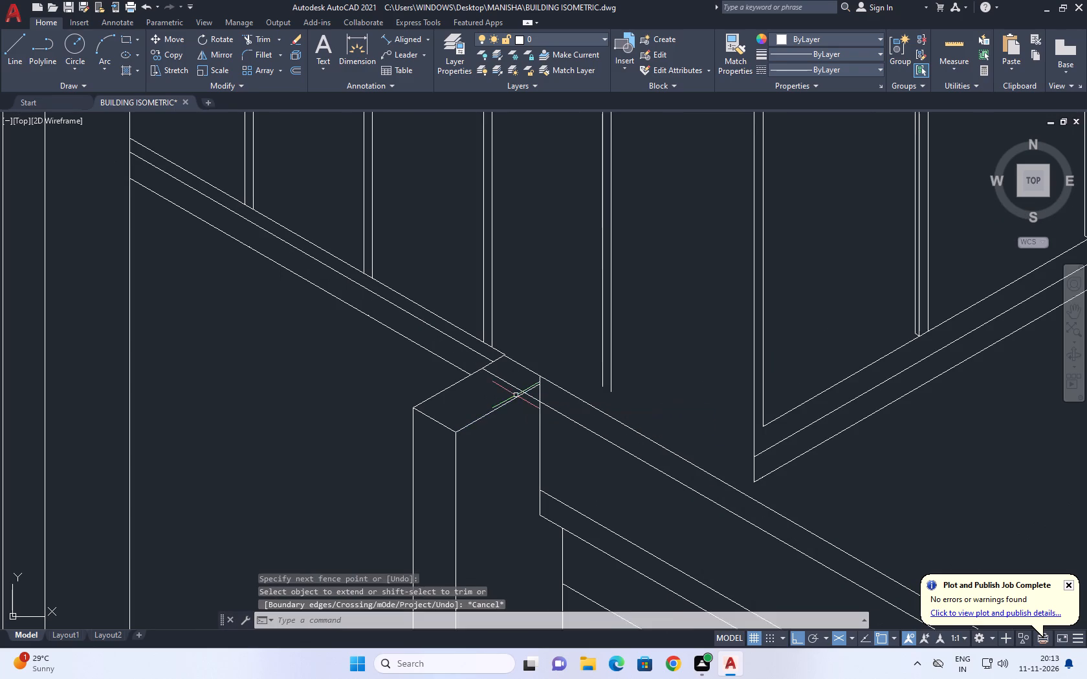
pyautogui.scroll(2, 516, 397)
pyautogui.write('EX')
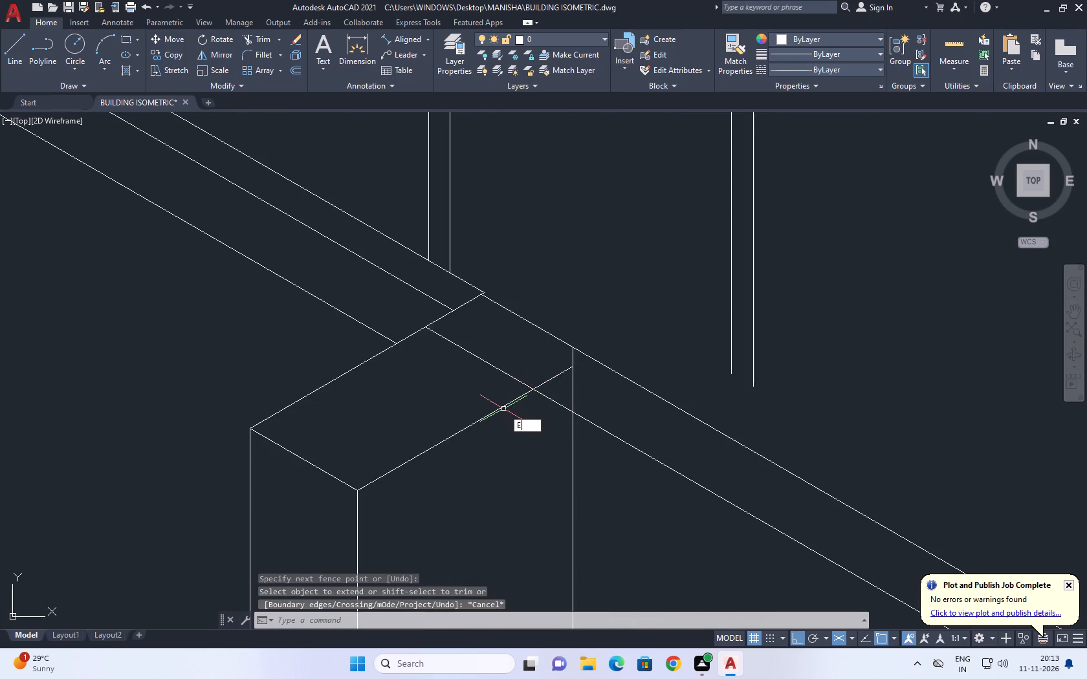
pyautogui.press('space')
pyautogui.click(481, 402)
pyautogui.click(540, 438)
pyautogui.press('Escape')
# Trim the near wing's roof edge line crossing the column top and the column edge's overshoot beyond the vertical end edge.
pyautogui.write('TR')
pyautogui.press('space')
pyautogui.click(510, 345)
pyautogui.click(473, 396)
pyautogui.click(548, 396)
pyautogui.scroll(2, 591, 363)
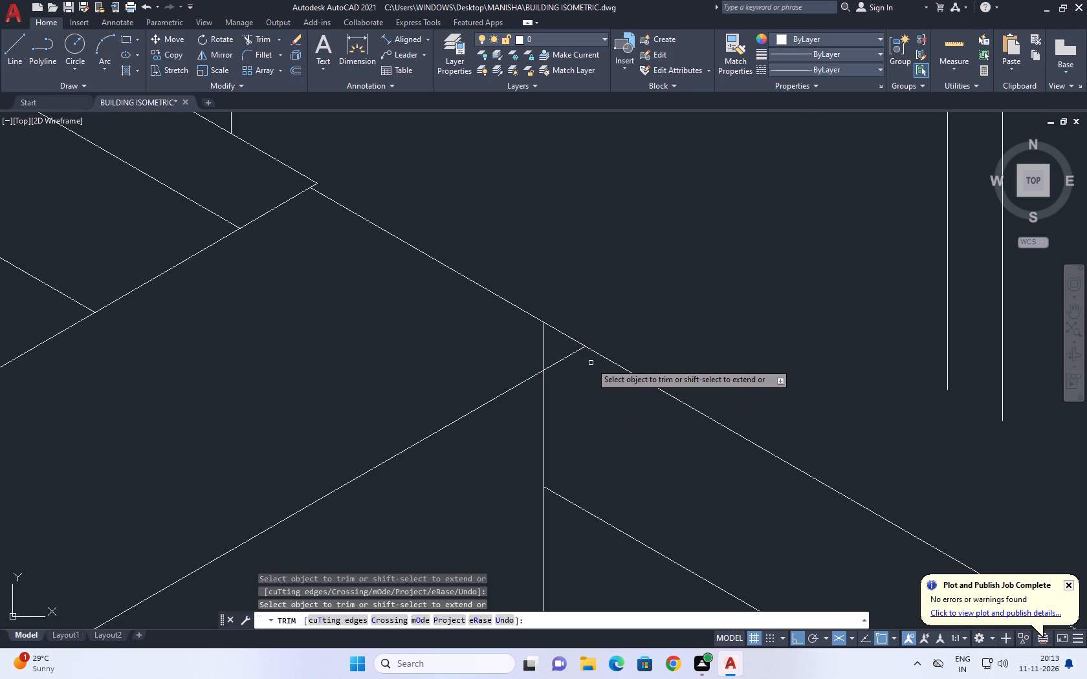
pyautogui.click(570, 356)
pyautogui.scroll(-4, 576, 378)
pyautogui.press('space')
pyautogui.scroll(1, 564, 381)
pyautogui.scroll(-3, 554, 296)
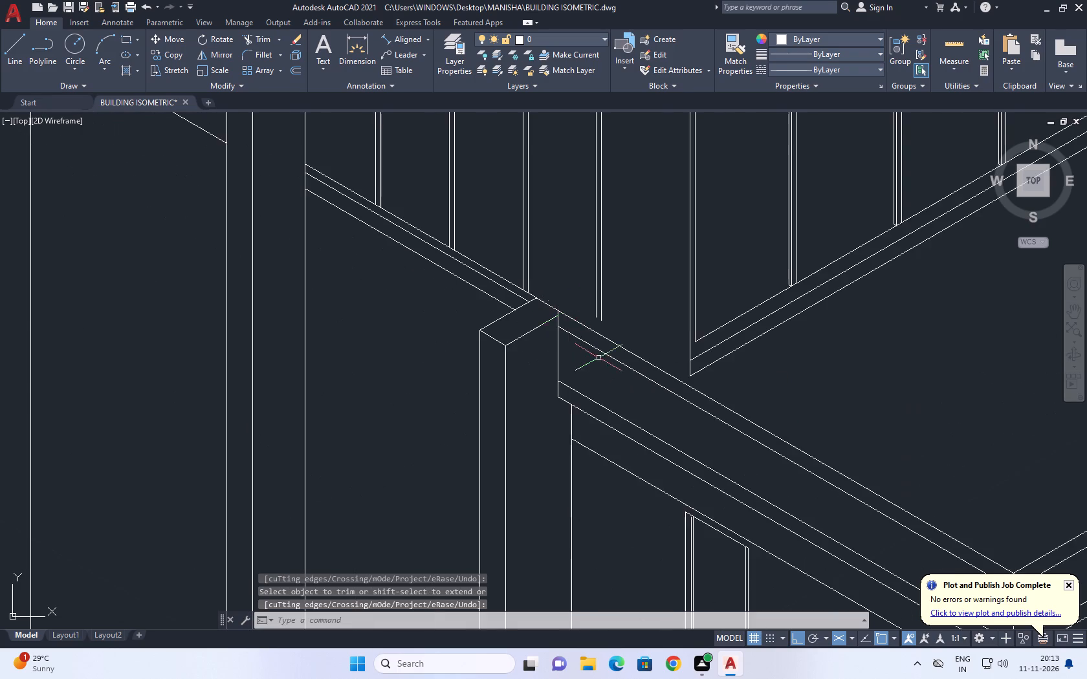
# Draw a short isometric line from the near wing's roof edge end at the column across the parapet line.
pyautogui.moveTo(622, 416); pyautogui.dragTo(554, 307, button='middle')
pyautogui.scroll(-1, 752, 326)
pyautogui.moveTo(755, 327); pyautogui.dragTo(749, 350, button='middle')
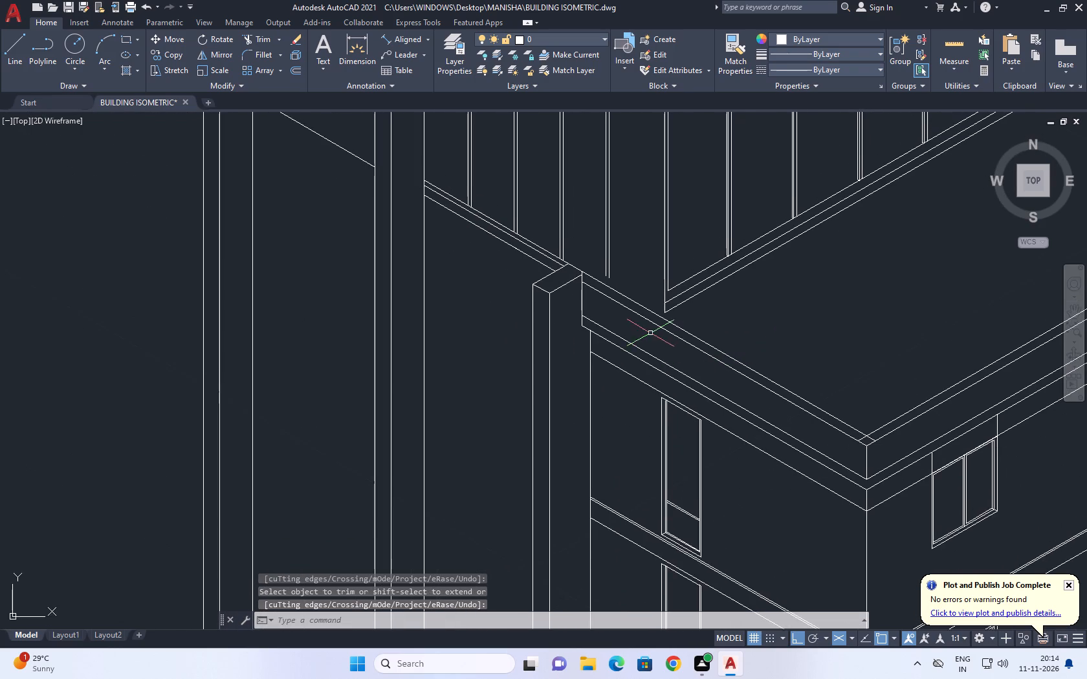
pyautogui.moveTo(650, 332); pyautogui.dragTo(651, 369, button='middle')
pyautogui.press('l')
pyautogui.press('space')
pyautogui.moveTo(598, 323); pyautogui.dragTo(598, 392, button='middle')
pyautogui.press('Escape')
pyautogui.scroll(2, 575, 385)
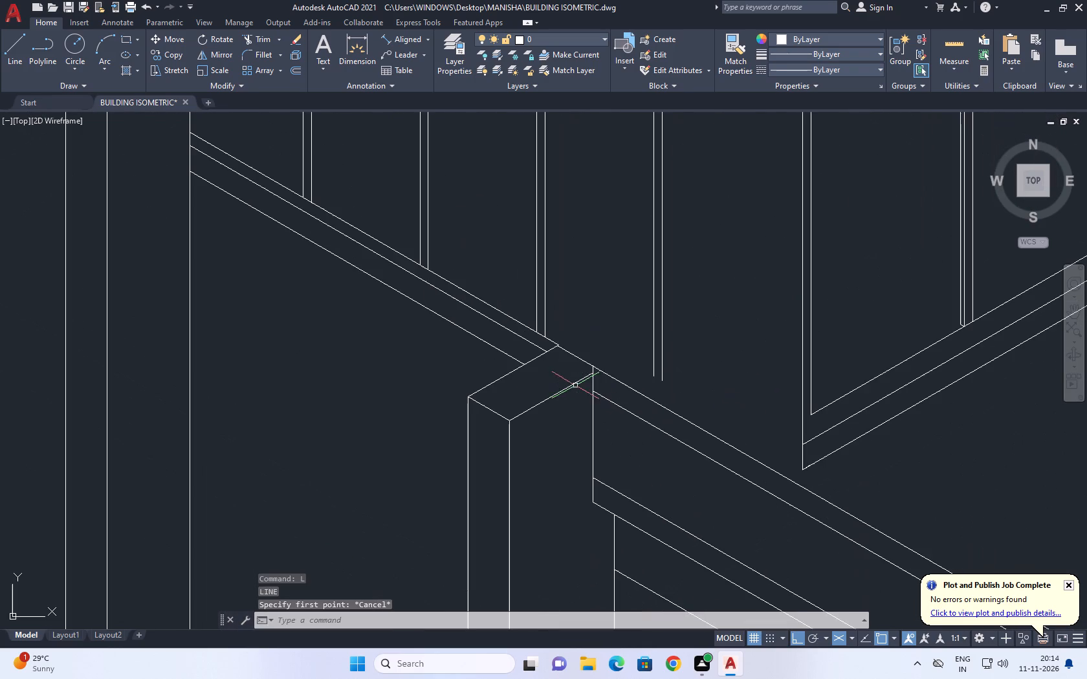
pyautogui.moveTo(600, 381); pyautogui.dragTo(591, 400, button='middle')
pyautogui.write('L')
pyautogui.press('space')
pyautogui.scroll(2, 589, 395)
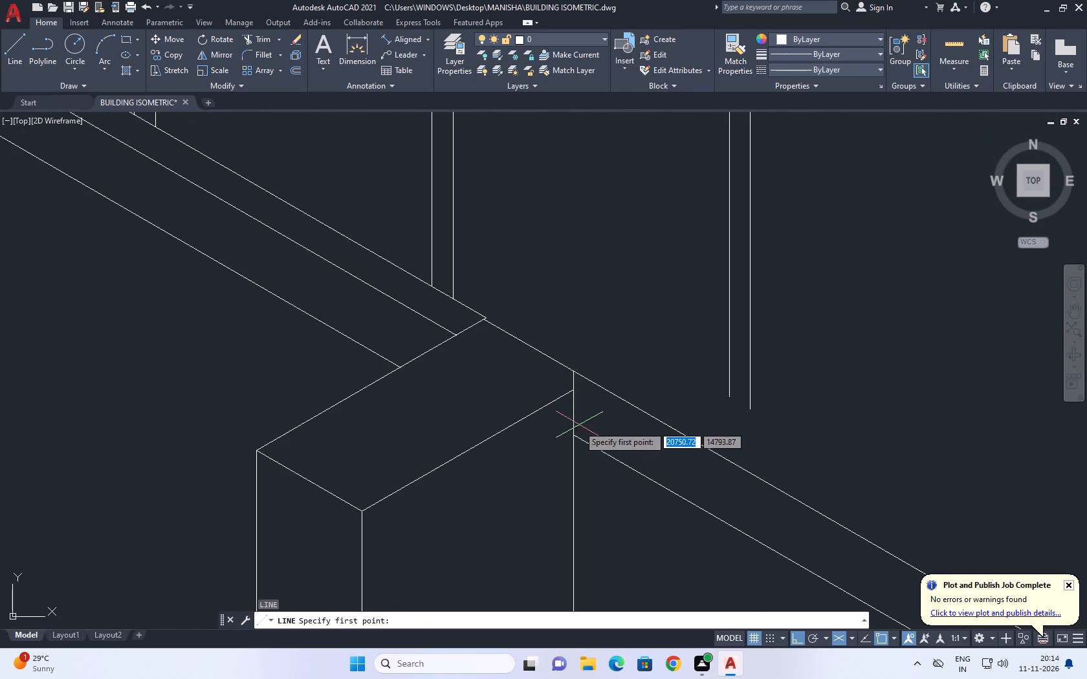
pyautogui.click(575, 435)
pyautogui.moveTo(644, 365); pyautogui.dragTo(646, 374)
pyautogui.press('Escape')
pyautogui.scroll(-2, 584, 414)
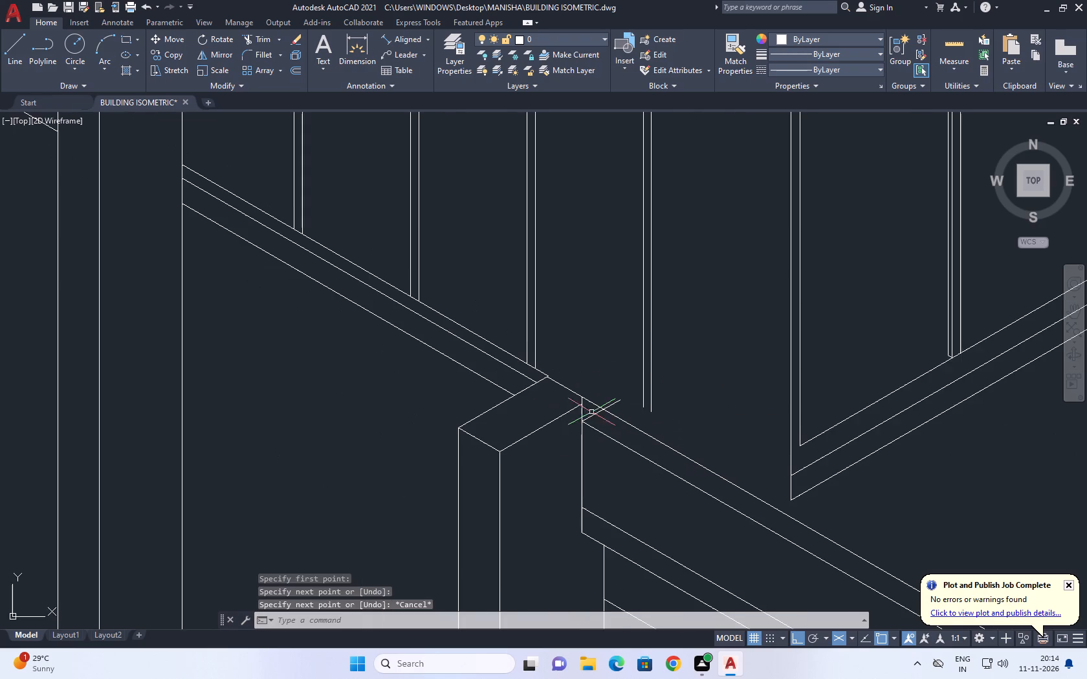
# Trim the short cross line's excess beyond the near wing's inner parapet line.
pyautogui.moveTo(655, 418); pyautogui.dragTo(640, 419, button='middle')
pyautogui.write('TR')
pyautogui.press('space')
pyautogui.scroll(2, 624, 410)
pyautogui.click(583, 404)
pyautogui.click(558, 385)
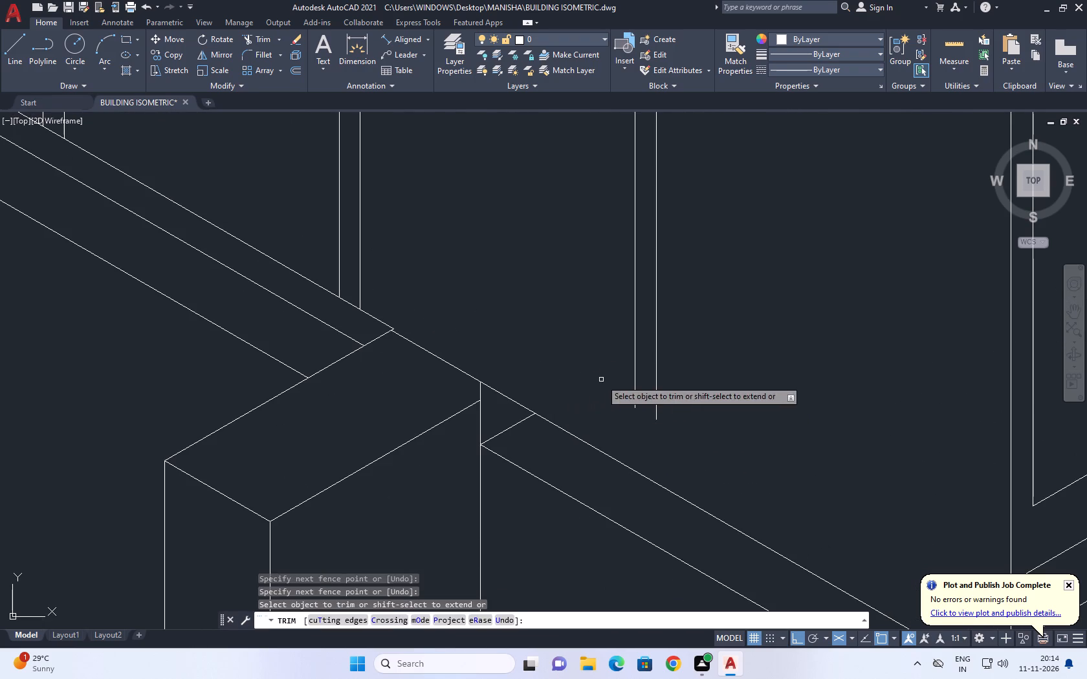
pyautogui.scroll(-3, 602, 380)
pyautogui.press('space')
# Draw a vertical line 1 unit up from the near wing's roof edge end at the column.
pyautogui.moveTo(570, 382); pyautogui.dragTo(583, 396, button='middle')
pyautogui.write('L')
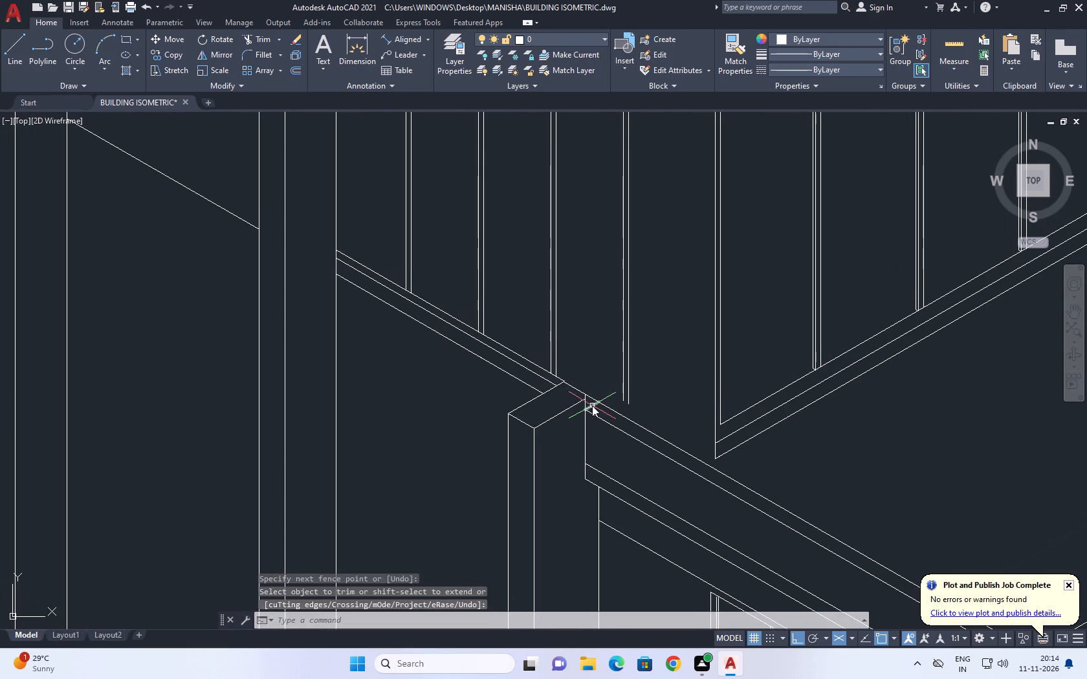
pyautogui.press('space')
pyautogui.scroll(2, 593, 412)
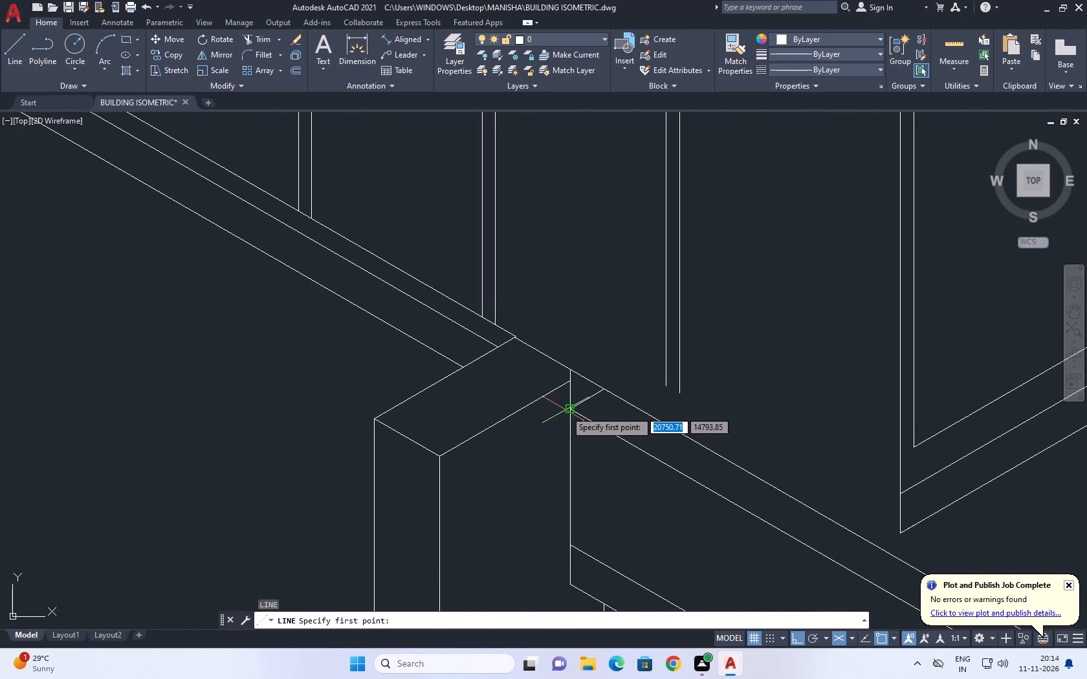
pyautogui.click(567, 411)
pyautogui.scroll(-2, 567, 268)
pyautogui.moveTo(598, 254); pyautogui.dragTo(605, 309, button='middle')
pyautogui.press('F5')
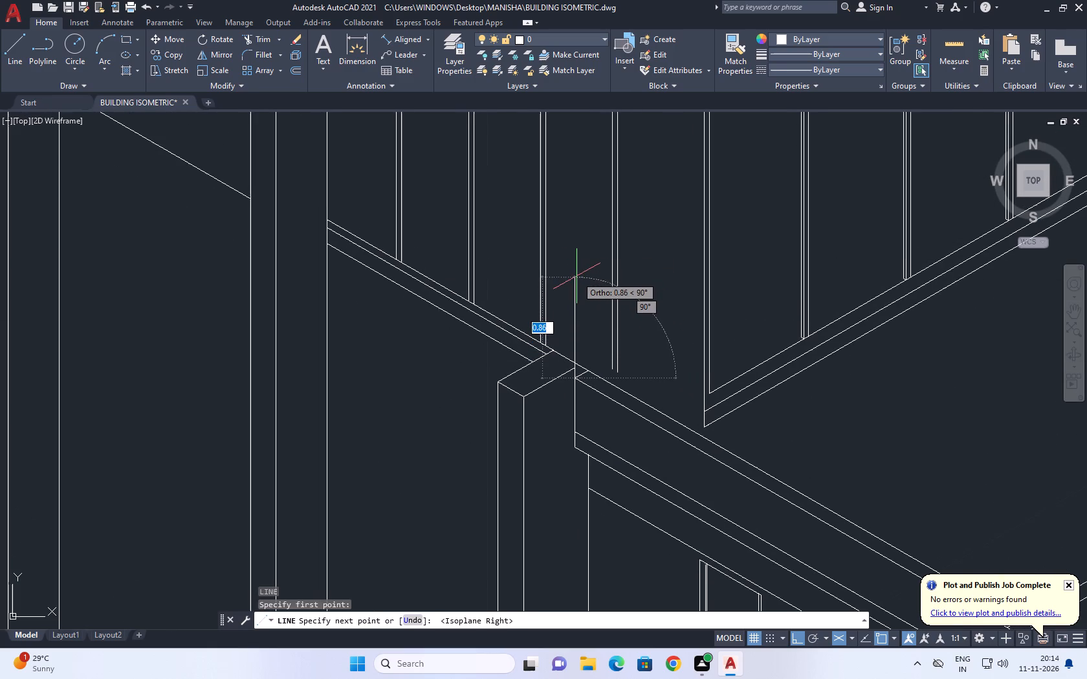
pyautogui.scroll(-2, 576, 276)
pyautogui.moveTo(584, 264); pyautogui.dragTo(582, 307, button='middle')
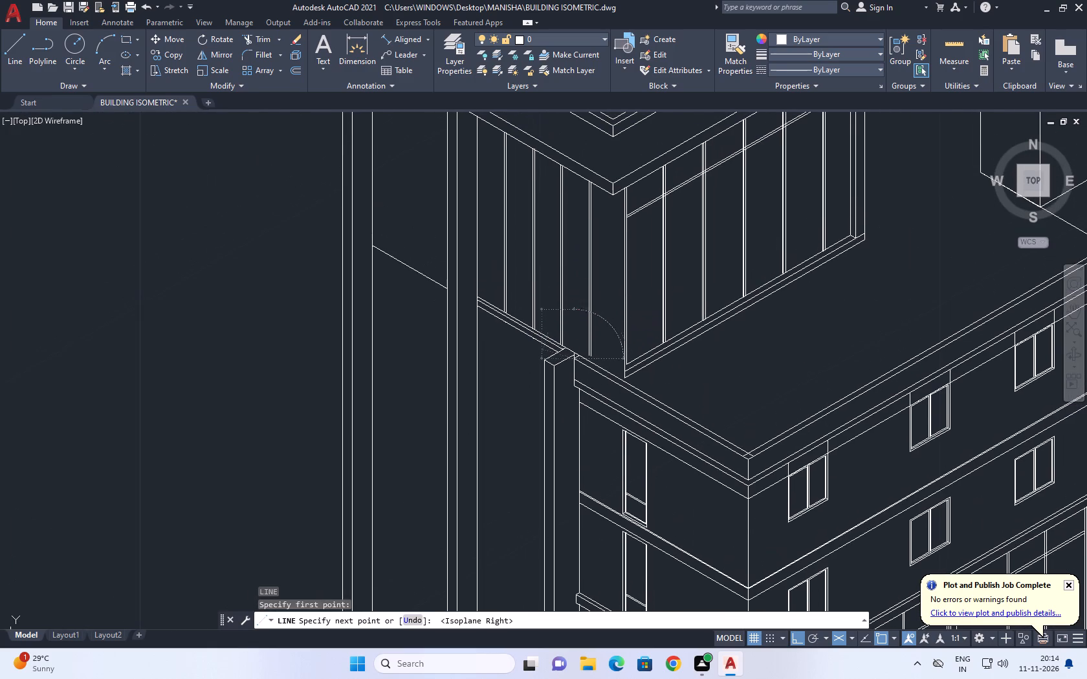
pyautogui.scroll(2, 582, 303)
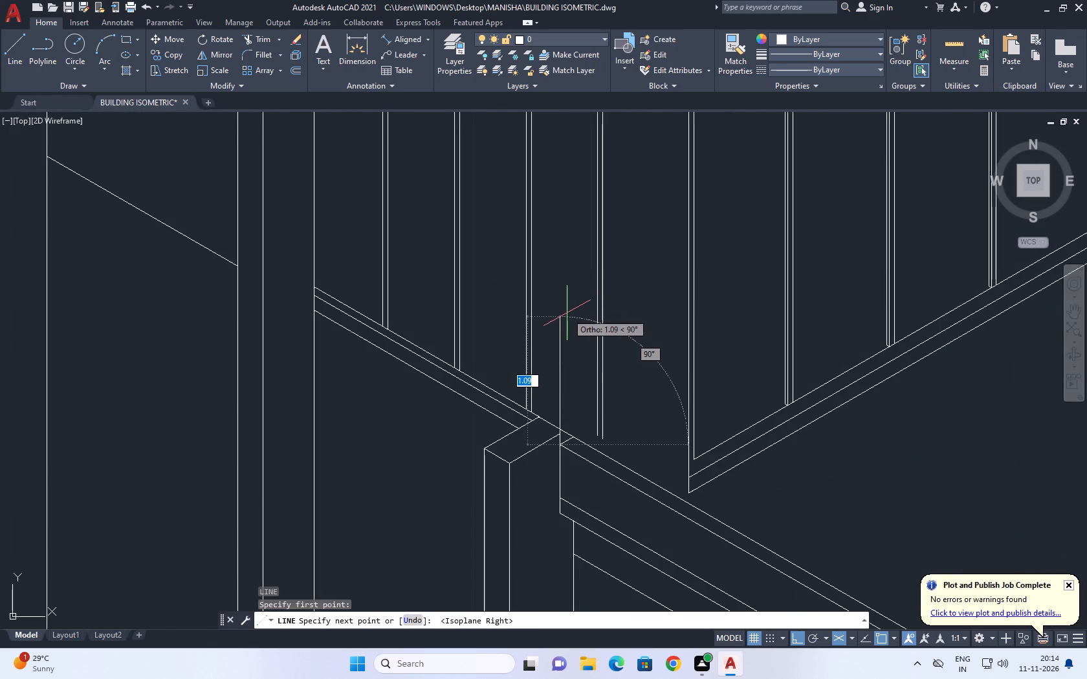
pyautogui.press('1')
pyautogui.press('Return')
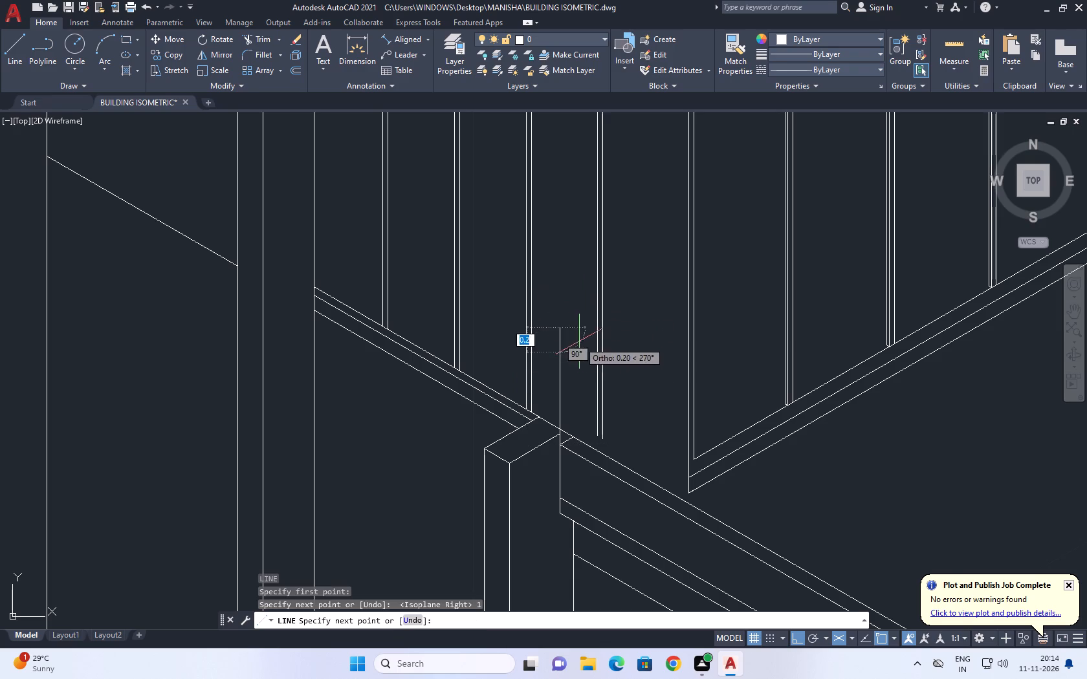
pyautogui.press('Escape')
# Move the 1-unit vertical line along the short cross line to its end on the inner parapet line.
pyautogui.scroll(2, 565, 413)
pyautogui.click(563, 375)
pyautogui.click(545, 339)
pyautogui.press('m')
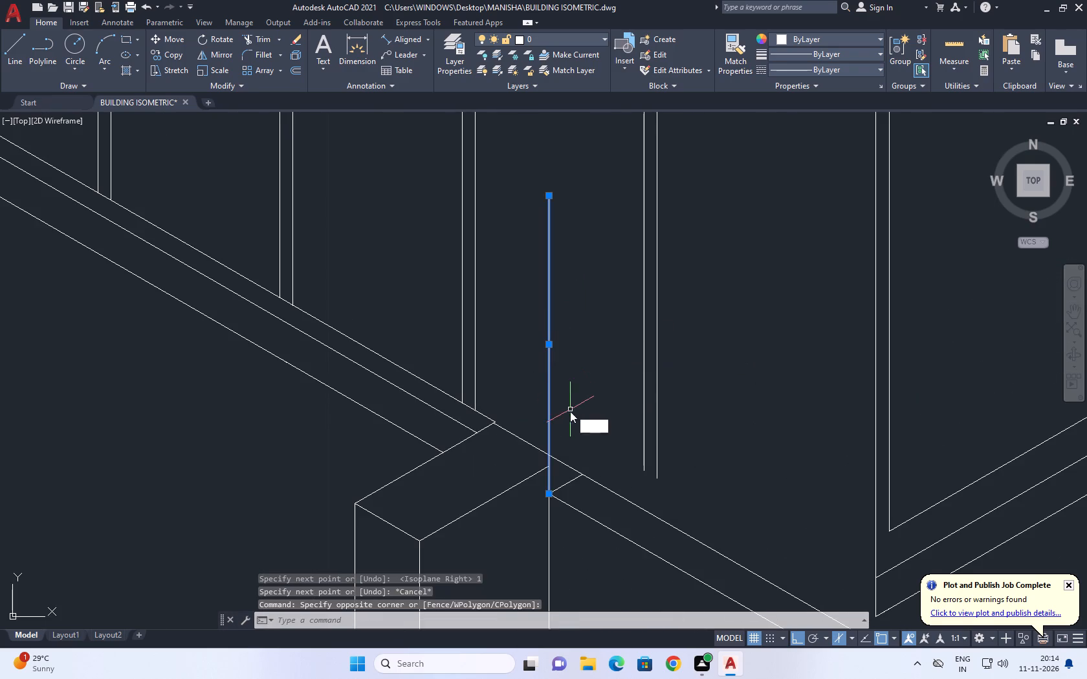
pyautogui.press('space')
pyautogui.click(548, 491)
pyautogui.click(576, 475)
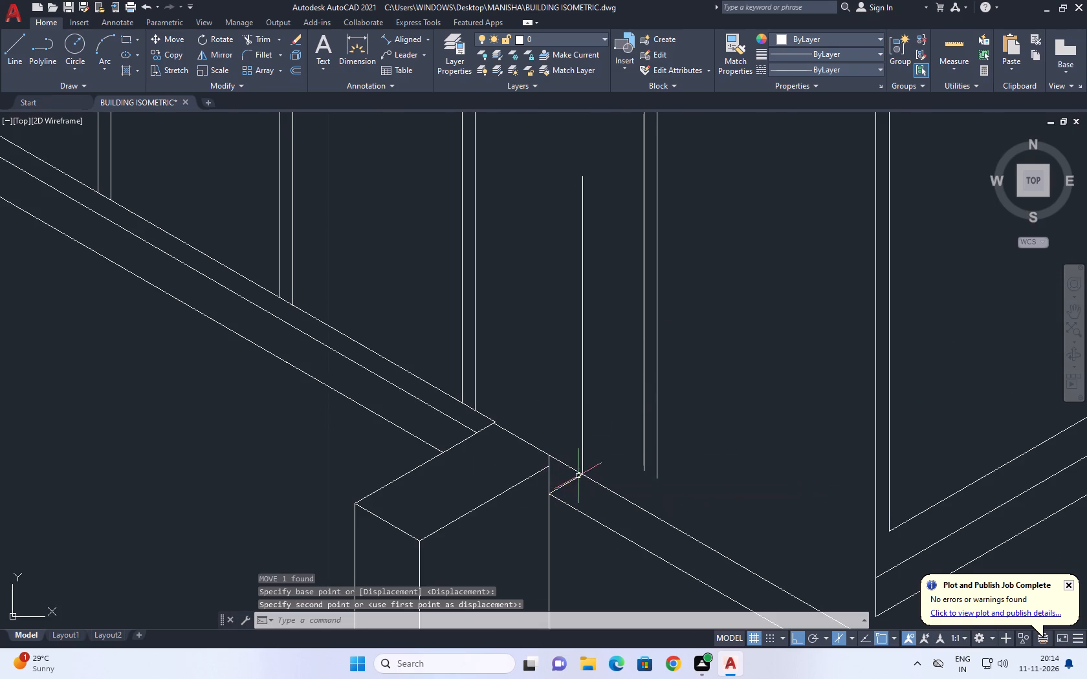
pyautogui.moveTo(628, 354); pyautogui.dragTo(568, 363, button='middle')
pyautogui.scroll(-3, 568, 363)
pyautogui.moveTo(607, 372); pyautogui.dragTo(569, 375, button='middle')
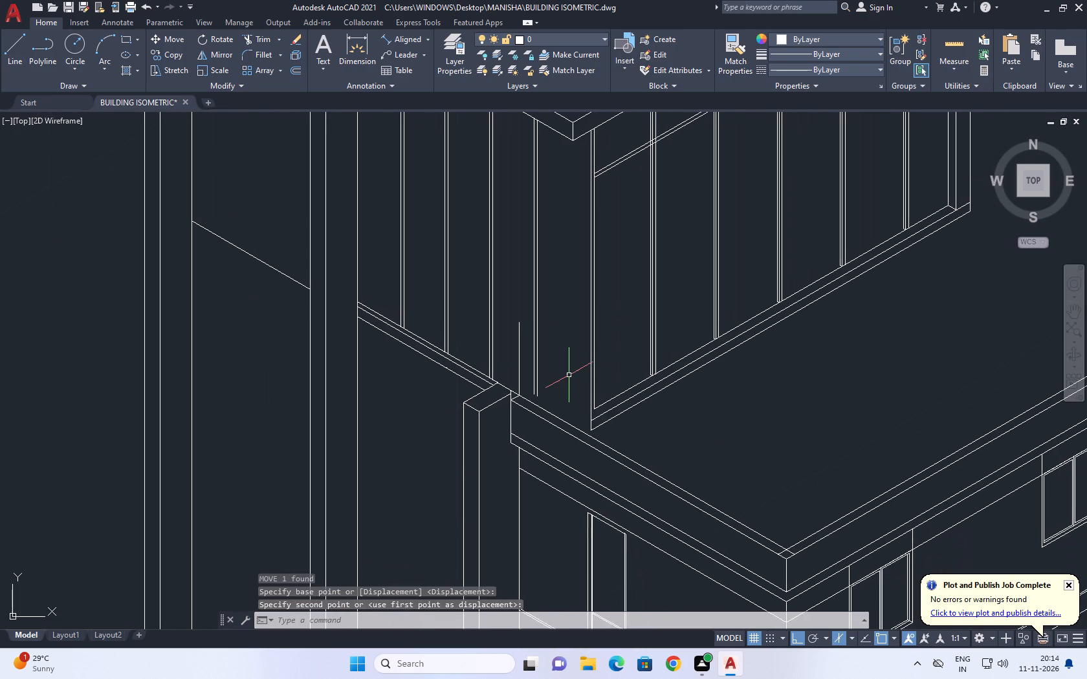
# Draw an isometric line from the top of the 1-unit vertical, parallel to the near wing's short roof edge, past the front corner.
pyautogui.write('L')
pyautogui.press('space')
pyautogui.click(518, 323)
pyautogui.moveTo(763, 398); pyautogui.dragTo(668, 396, button='middle')
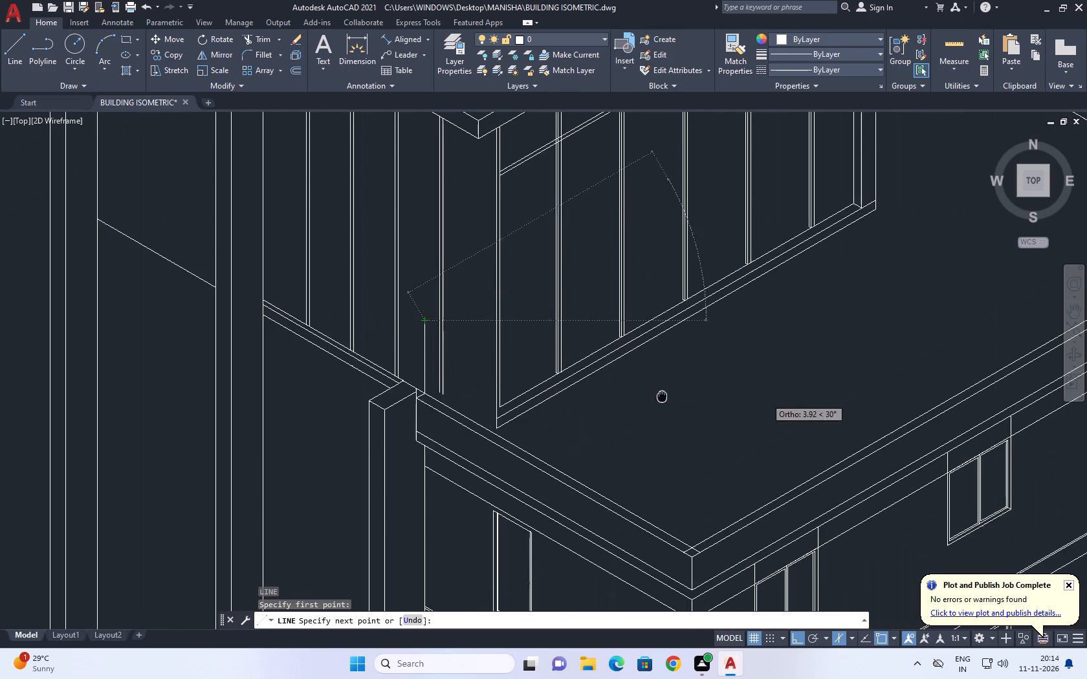
pyautogui.press('F5')
pyautogui.click(698, 471)
pyautogui.press('space')
# Draw a vertical line up from the near wing's inner parapet corner, past the raised isometric line.
pyautogui.press('space')
pyautogui.scroll(1, 693, 537)
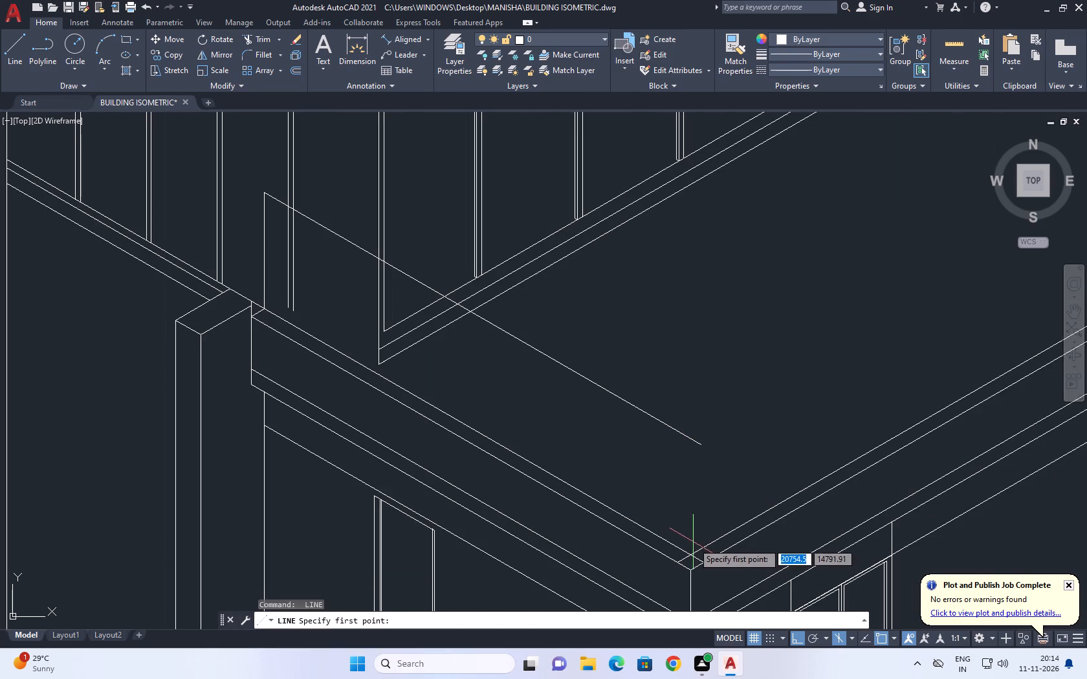
pyautogui.click(690, 552)
pyautogui.click(701, 400)
pyautogui.press('space')
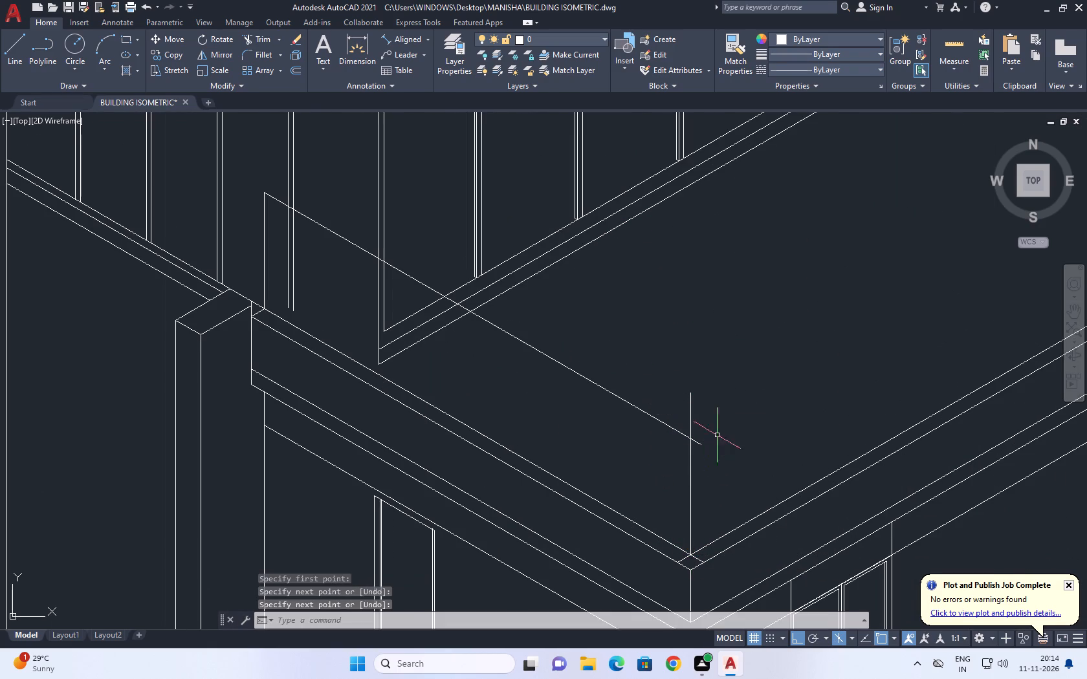
# Trim the excess of the raised isometric line and the vertical line beyond their crossing at the near wing's front corner.
pyautogui.moveTo(723, 433); pyautogui.dragTo(696, 442, button='middle')
pyautogui.scroll(1, 695, 442)
pyautogui.write('TR')
pyautogui.press('space')
pyautogui.scroll(2, 663, 453)
pyautogui.click(598, 377)
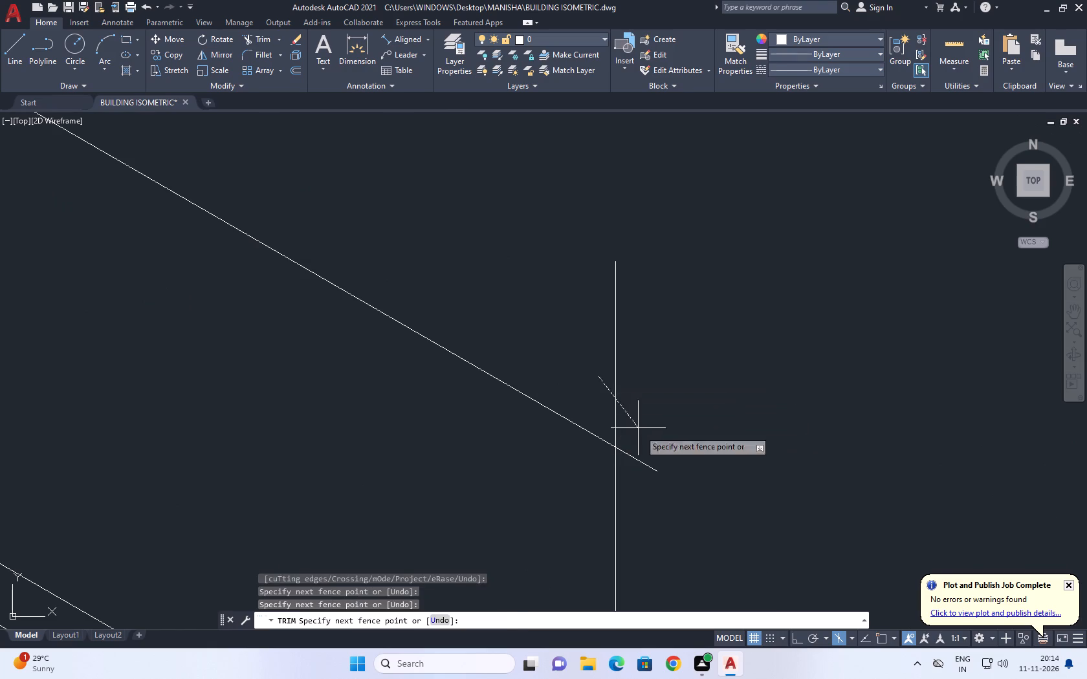
pyautogui.click(655, 495)
pyautogui.scroll(-5, 628, 388)
pyautogui.press('space')
# Draw an isometric line from the raised front corner along the near wing's long roof edge, past the central block's roof edge.
pyautogui.moveTo(700, 329); pyautogui.dragTo(602, 420, button='middle')
pyautogui.scroll(-1, 700, 329)
pyautogui.press('l')
pyautogui.press('space')
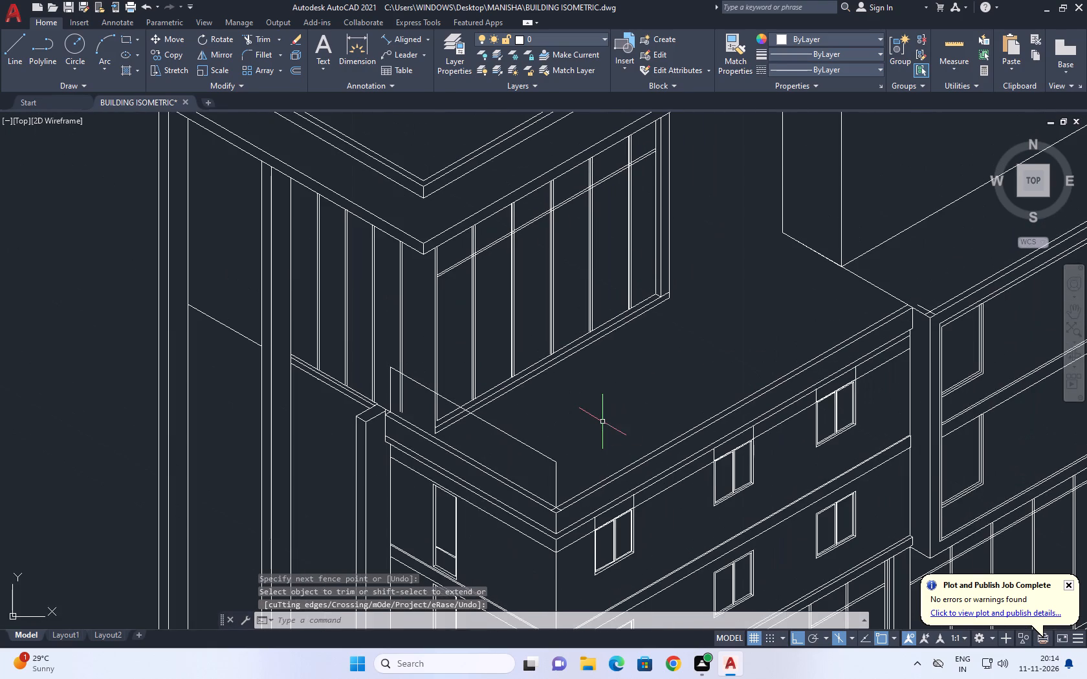
pyautogui.moveTo(554, 464); pyautogui.dragTo(566, 465)
pyautogui.moveTo(861, 291); pyautogui.dragTo(774, 395, button='middle')
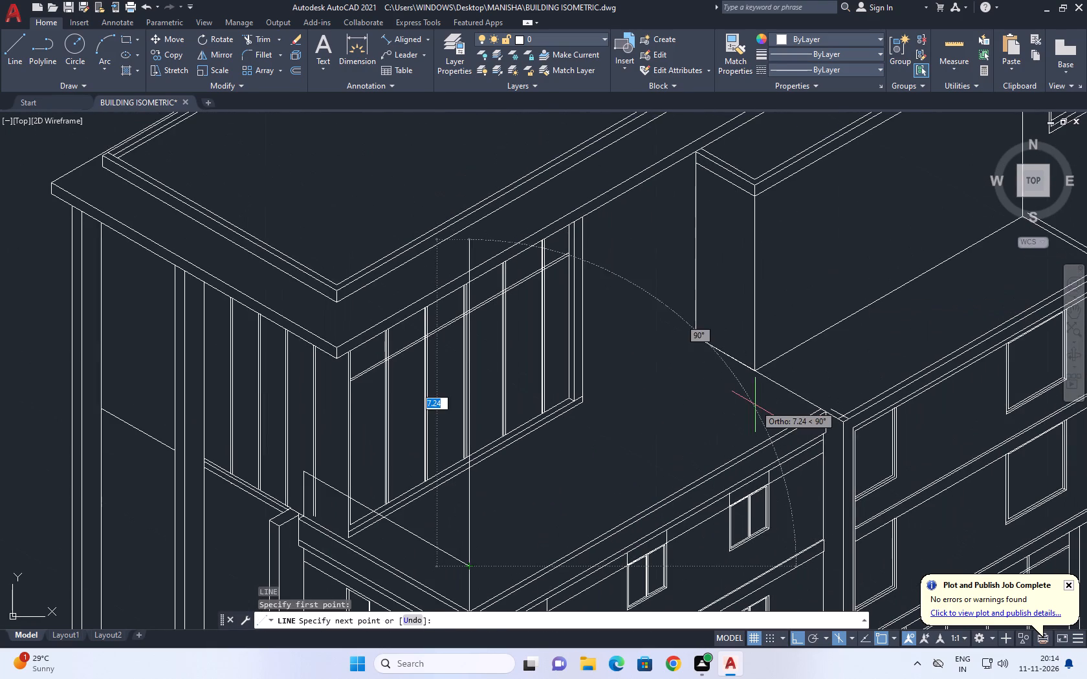
pyautogui.press('F5')
pyautogui.scroll(2, 798, 401)
pyautogui.click(848, 342)
pyautogui.press('space')
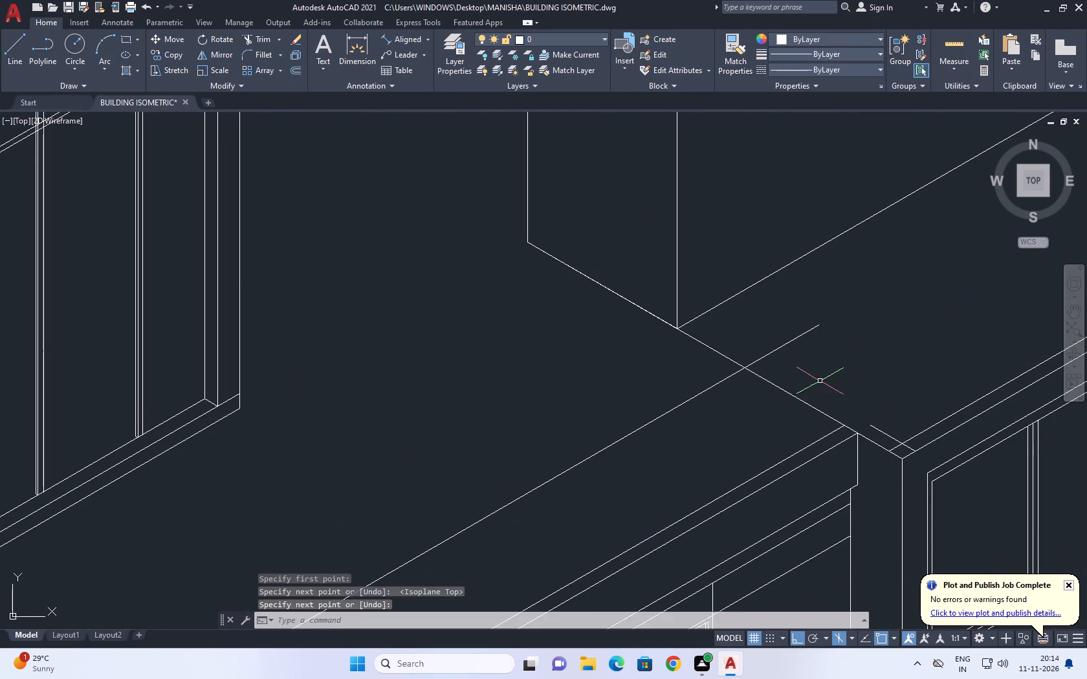
# Draw a vertical line up from the end of the near wing's inner parapet line at the central block.
pyautogui.moveTo(817, 432); pyautogui.dragTo(817, 455, button='middle')
pyautogui.moveTo(818, 425); pyautogui.dragTo(782, 457, button='middle')
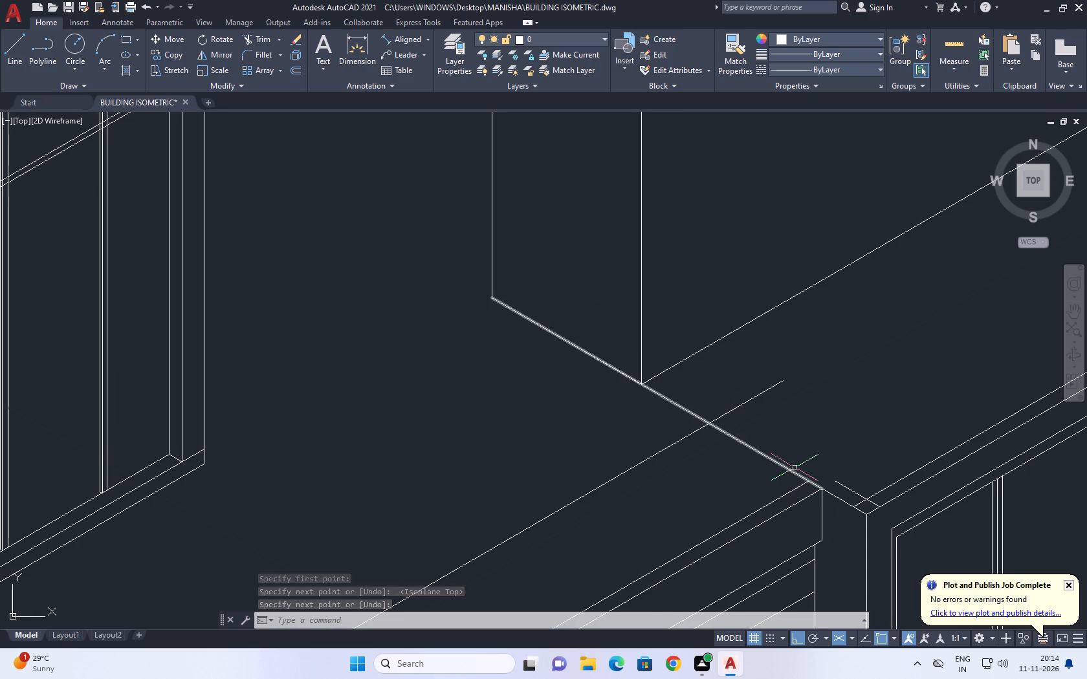
pyautogui.moveTo(783, 393); pyautogui.dragTo(787, 422, button='middle')
pyautogui.press('l')
pyautogui.press('space')
pyautogui.scroll(1, 804, 480)
pyautogui.click(815, 532)
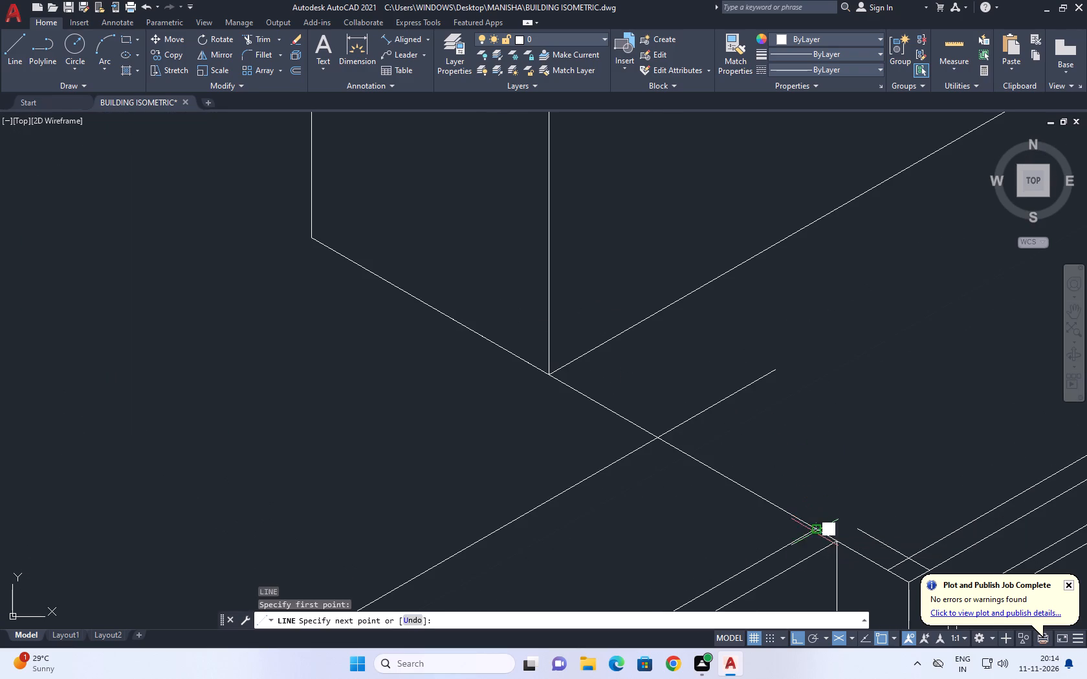
pyautogui.press('F5')
pyautogui.click(813, 338)
pyautogui.press('Escape')
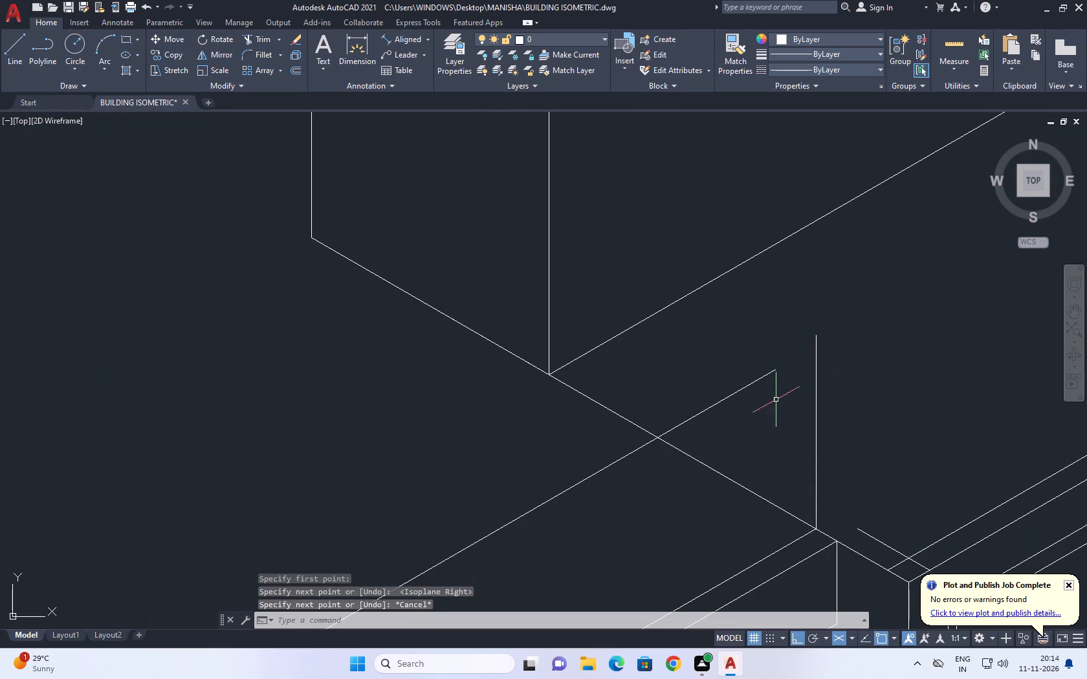
# Fillet the raised long roof line and the vertical at the central block into a sharp corner with radius 0.
pyautogui.press('f')
pyautogui.press('space')
pyautogui.moveTo(772, 410); pyautogui.dragTo(760, 416, button='middle')
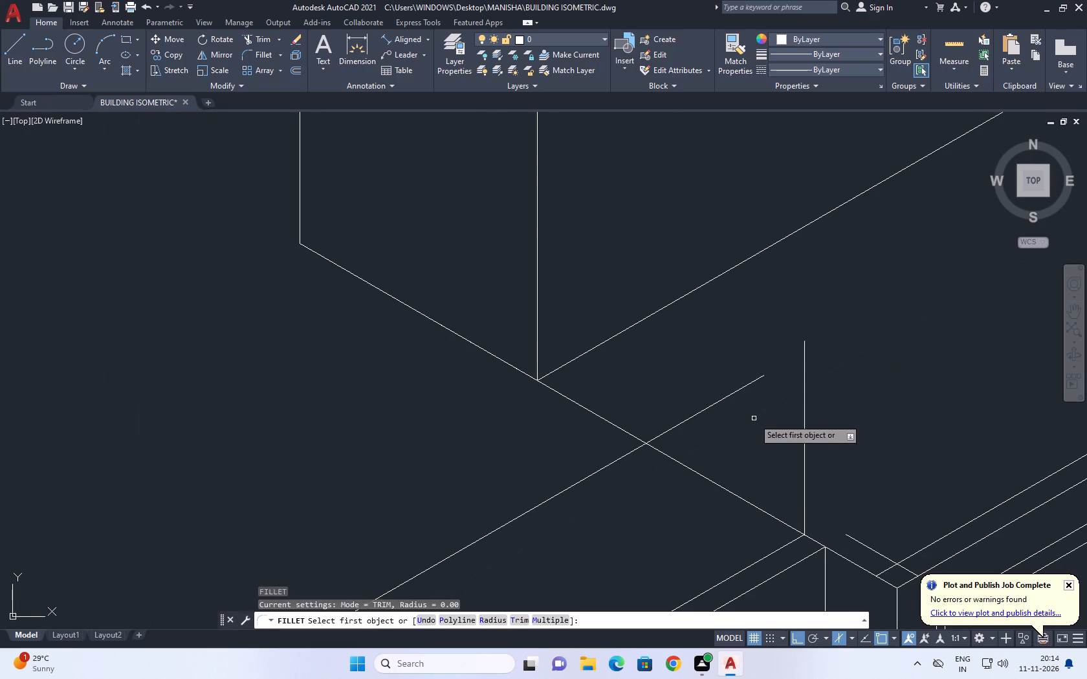
pyautogui.click(746, 385)
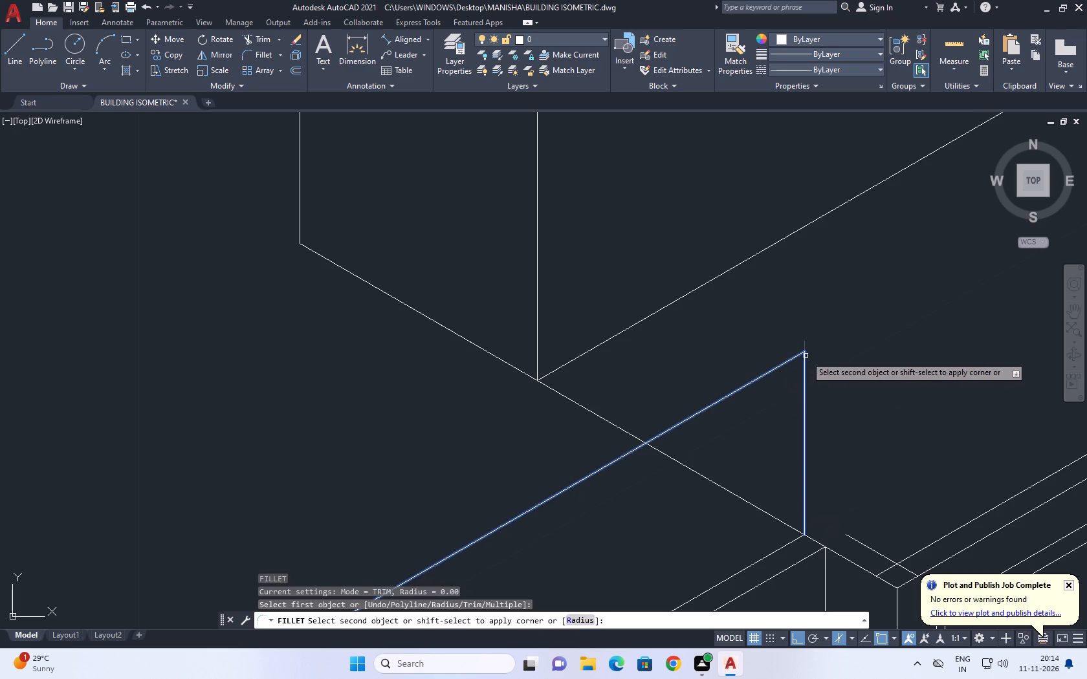
pyautogui.click(806, 356)
# Draw a vertical line up from the inner parapet corner at the central block's near end.
pyautogui.scroll(-2, 829, 395)
pyautogui.moveTo(873, 407); pyautogui.dragTo(798, 409, button='middle')
pyautogui.press('l')
pyautogui.press('space')
pyautogui.scroll(1, 809, 446)
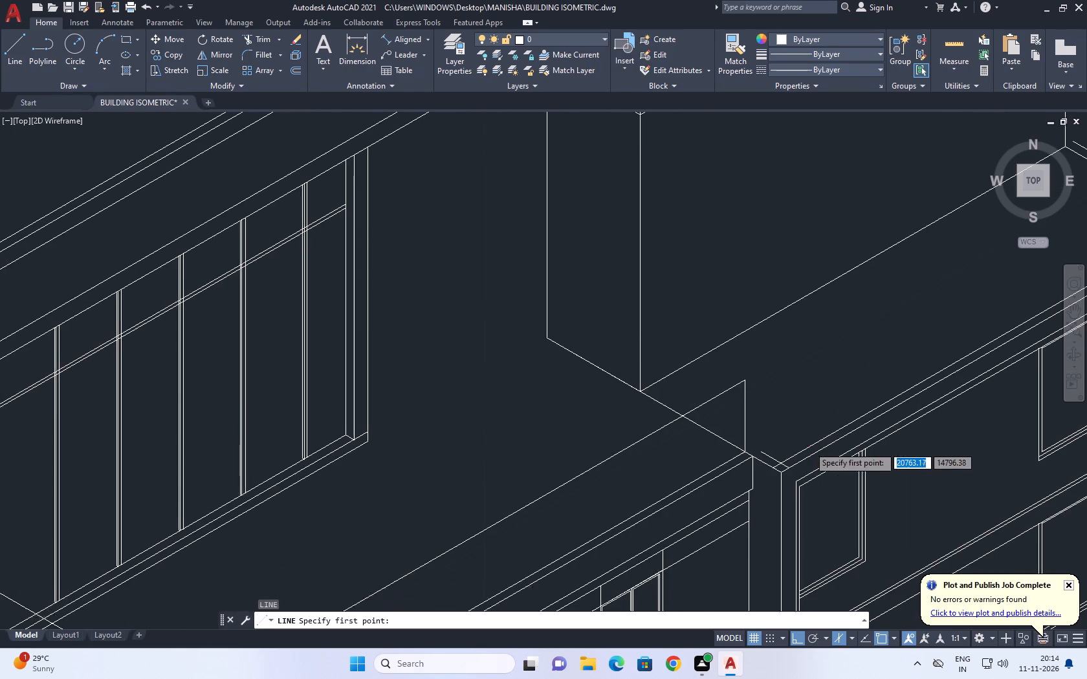
pyautogui.moveTo(760, 473); pyautogui.dragTo(763, 465)
pyautogui.click(762, 318)
pyautogui.press('space')
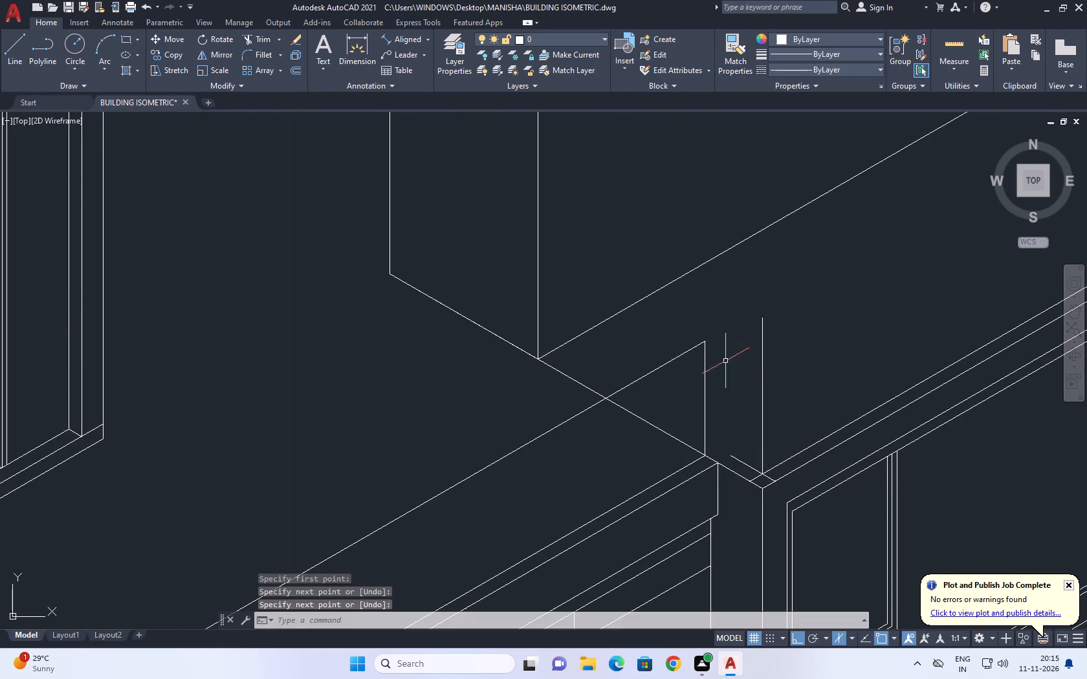
# Draw an isometric line from the raised long line's end corner across and past the central block's near-end vertical.
pyautogui.press('space')
pyautogui.click(703, 341)
pyautogui.press('F5')
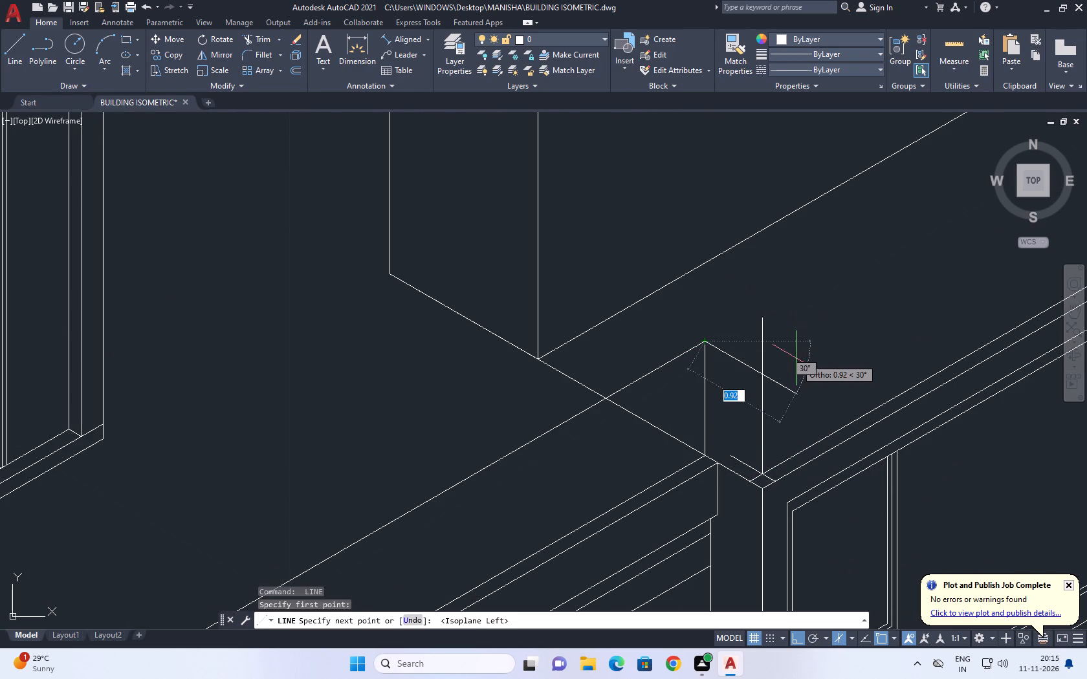
pyautogui.click(810, 369)
pyautogui.press('Escape')
# Trim the excess line ends at the central block's near raised corner and the roof edge segment hidden behind the near wing's raised wall.
pyautogui.write('TR')
pyautogui.press('space')
pyautogui.click(794, 354)
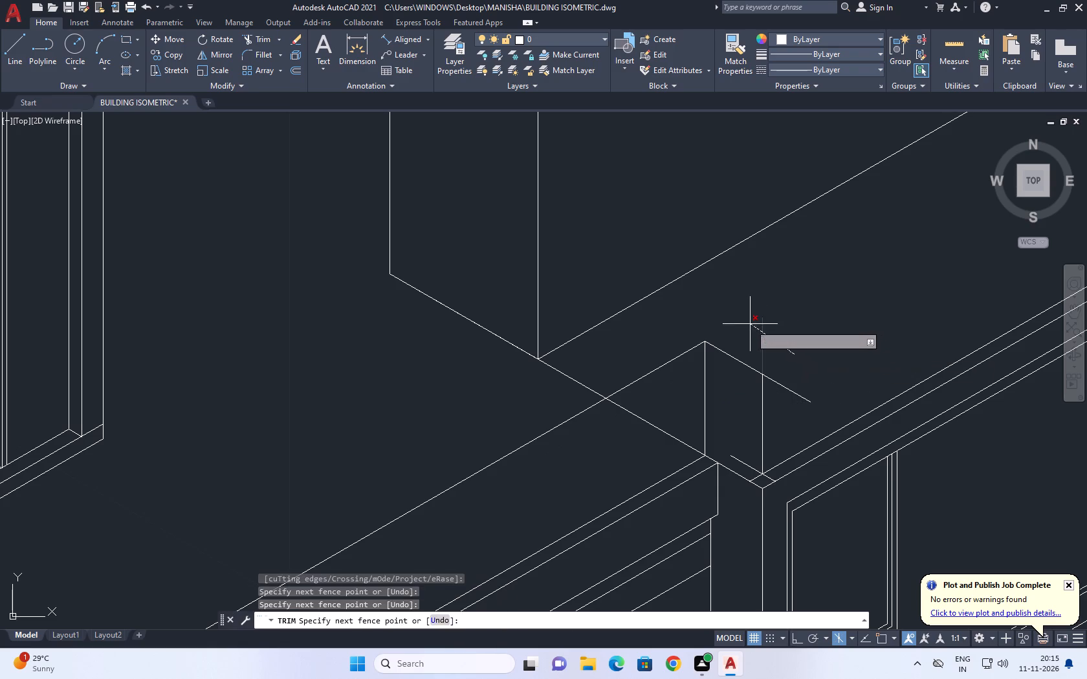
pyautogui.click(750, 324)
pyautogui.click(748, 464)
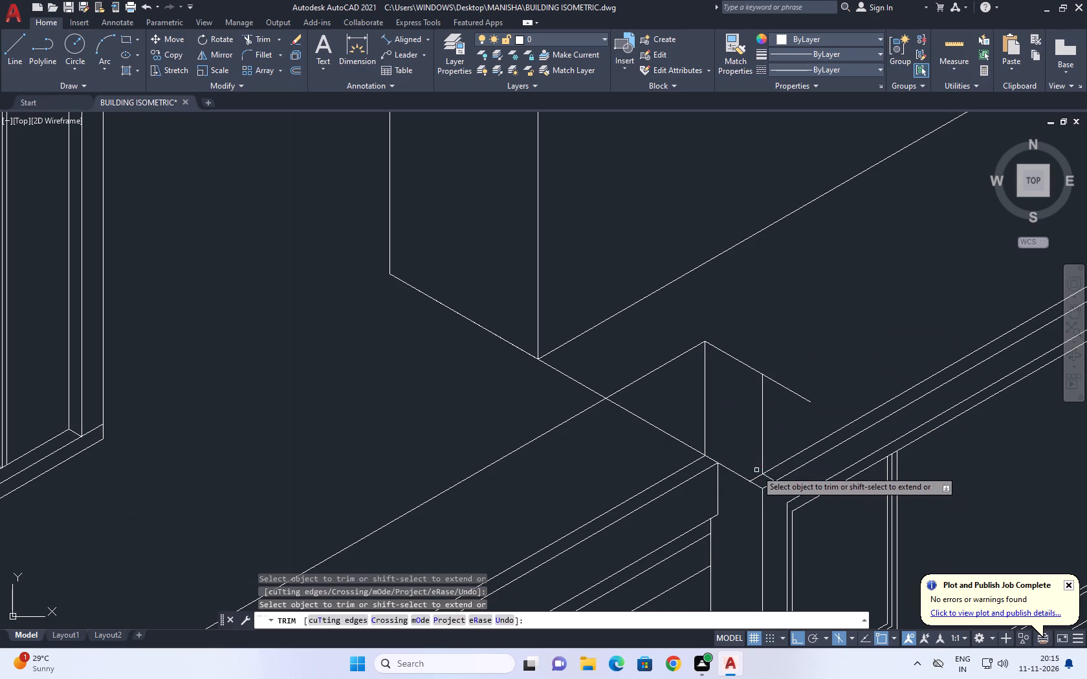
pyautogui.click(769, 478)
pyautogui.click(795, 387)
pyautogui.click(796, 405)
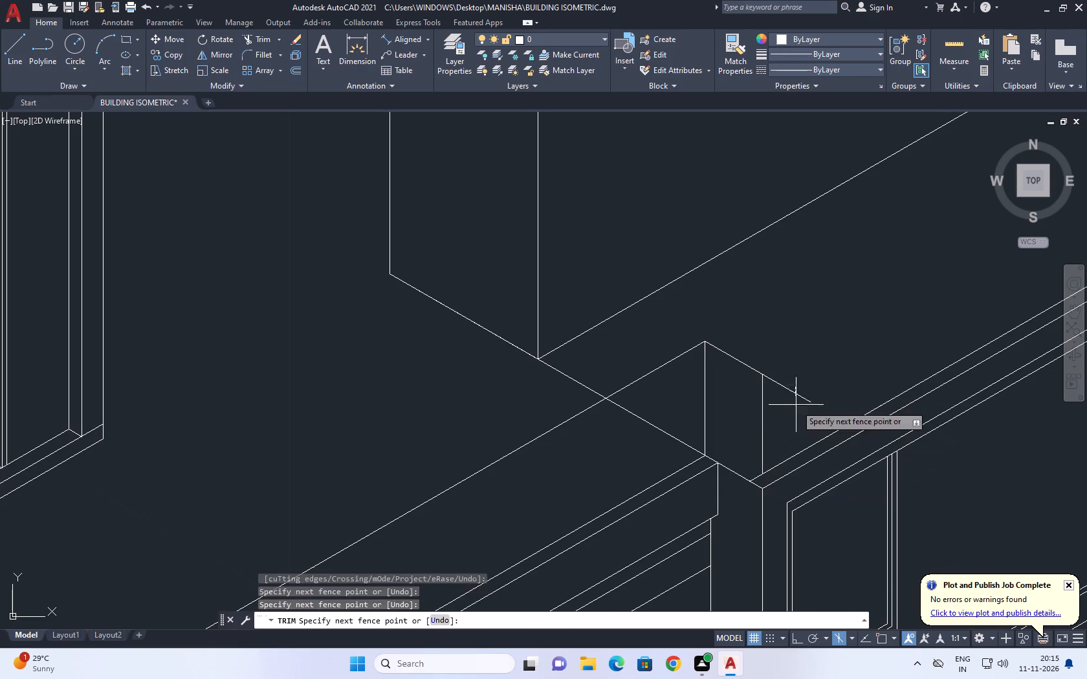
pyautogui.click(690, 418)
pyautogui.click(659, 436)
pyautogui.scroll(-4, 729, 387)
pyautogui.scroll(2, 600, 462)
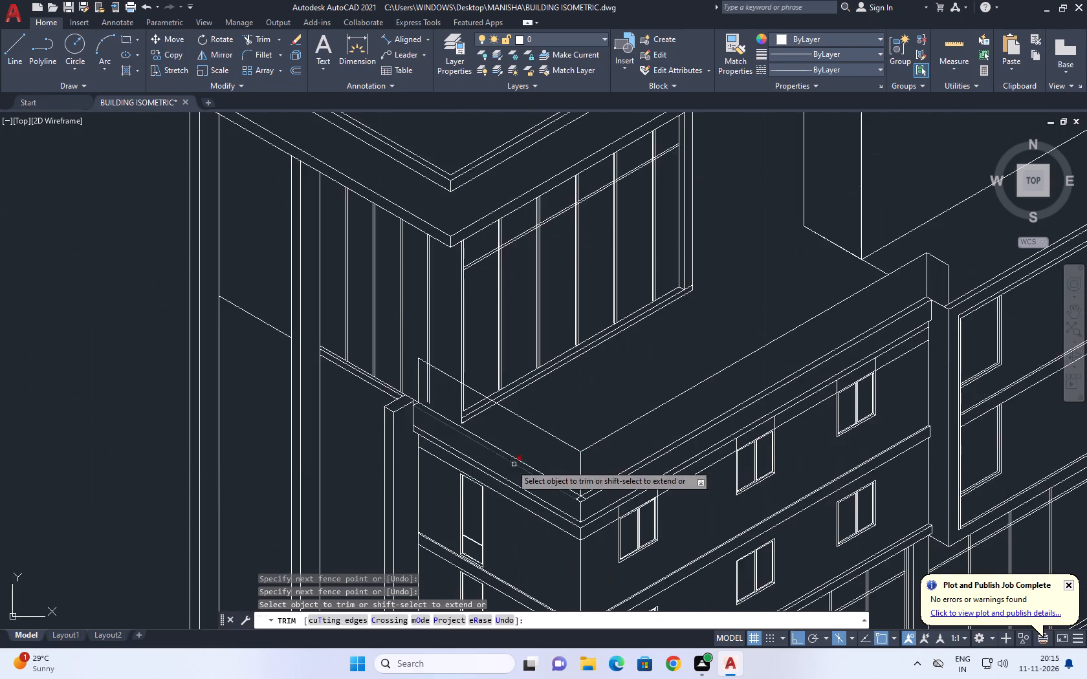
pyautogui.scroll(1, 445, 436)
pyautogui.moveTo(496, 436); pyautogui.dragTo(525, 435, button='middle')
pyautogui.moveTo(504, 394); pyautogui.dragTo(648, 453, button='middle')
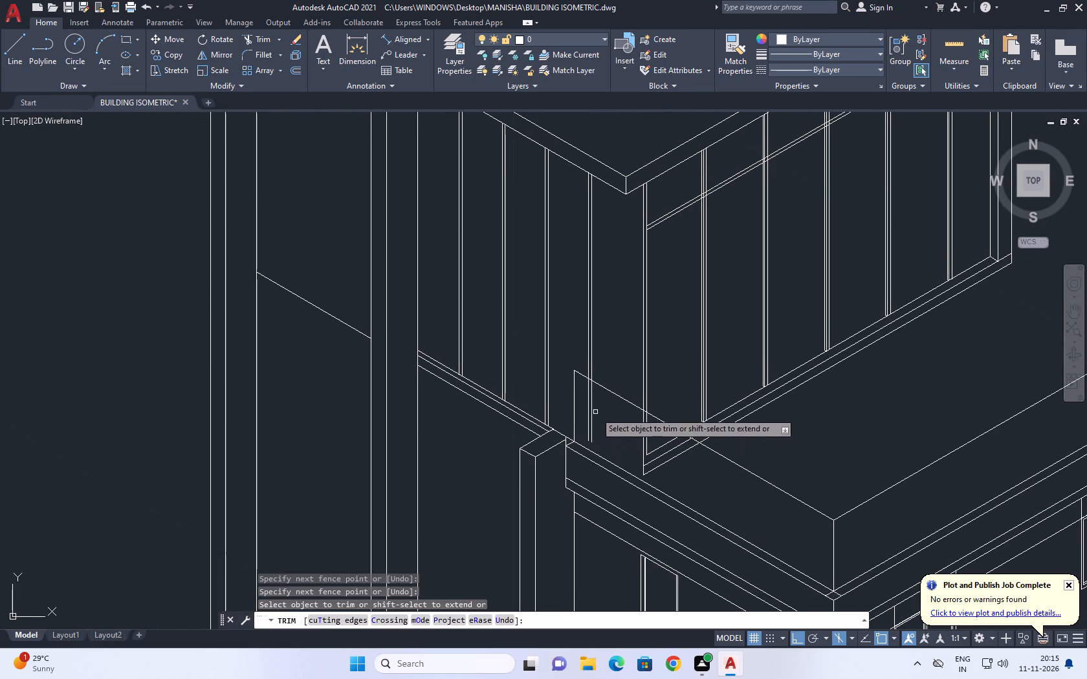
pyautogui.press('Escape')
# Extend the glazing mullion lines beside the near wing's column down to the roof edge.
pyautogui.moveTo(564, 428); pyautogui.dragTo(604, 460, button='middle')
pyautogui.write('EX')
pyautogui.press('space')
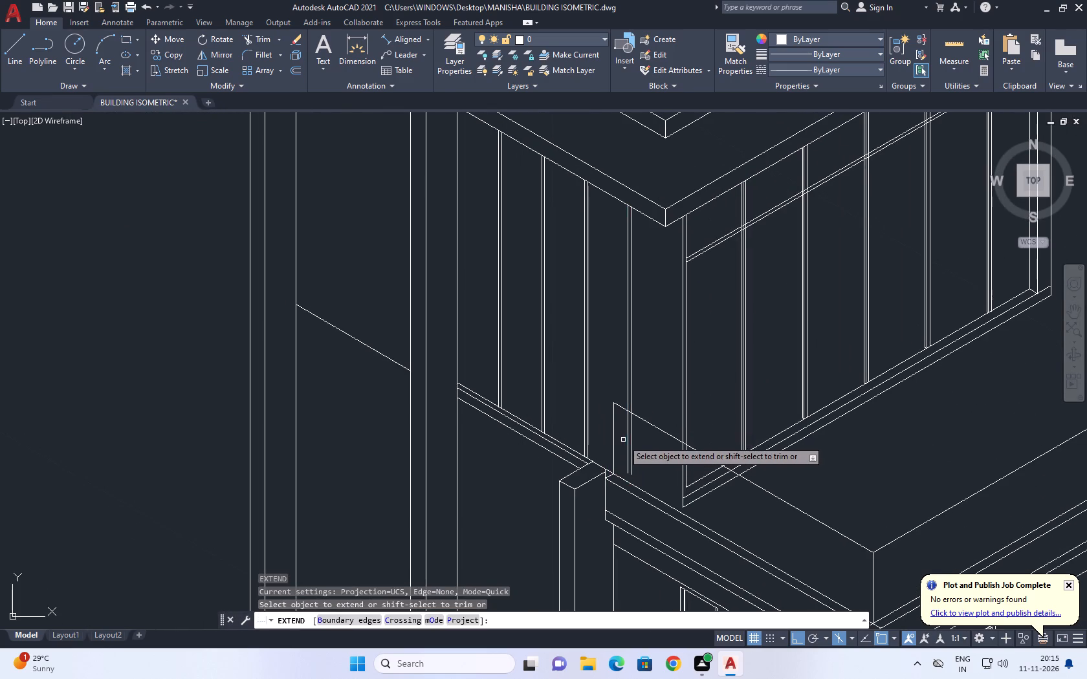
pyautogui.moveTo(623, 440); pyautogui.dragTo(637, 447)
pyautogui.click(642, 451)
pyautogui.scroll(-1, 721, 499)
pyautogui.moveTo(792, 504); pyautogui.dragTo(697, 477, button='middle')
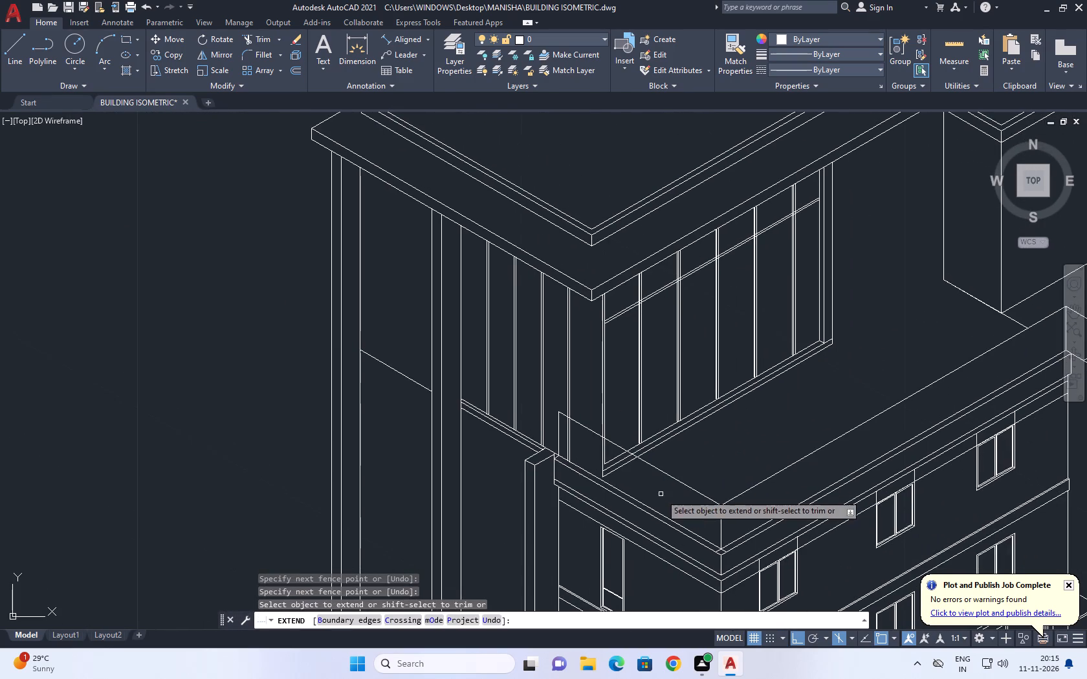
pyautogui.press('Escape')
# Draw an isometric line from the central block's raised near corner along its long roof edge, past its far corner.
pyautogui.scroll(2, 604, 486)
pyautogui.scroll(-2, 603, 451)
pyautogui.moveTo(725, 399); pyautogui.dragTo(696, 443, button='middle')
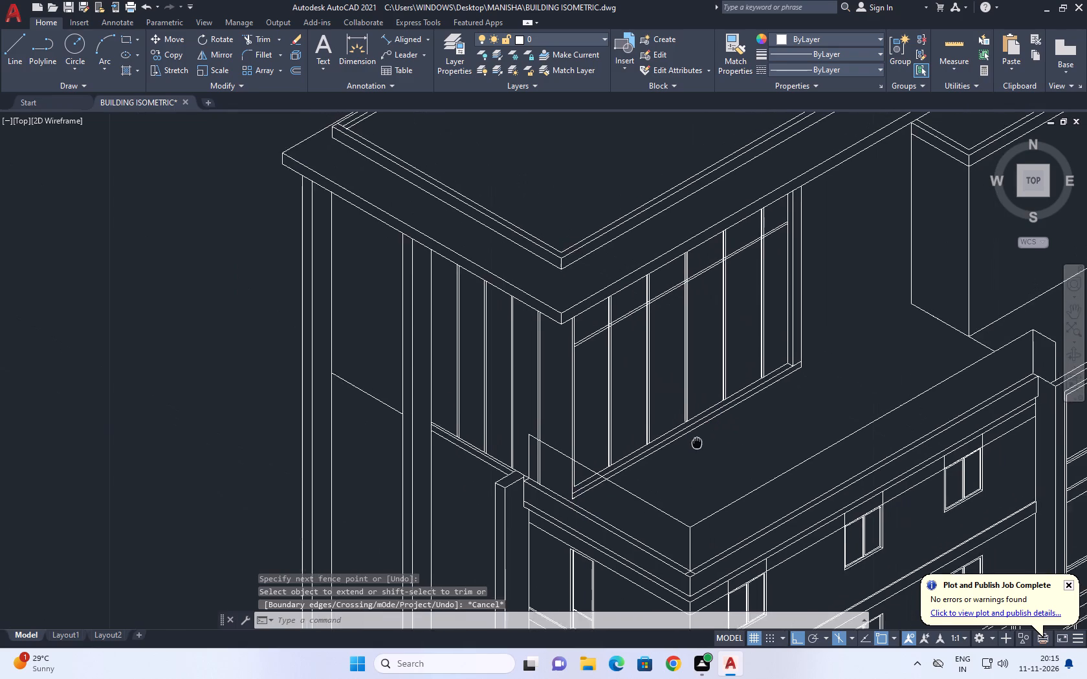
pyautogui.moveTo(696, 443); pyautogui.dragTo(674, 457, button='middle')
pyautogui.scroll(-2, 674, 457)
pyautogui.scroll(1, 867, 427)
pyautogui.moveTo(867, 427); pyautogui.dragTo(828, 458, button='middle')
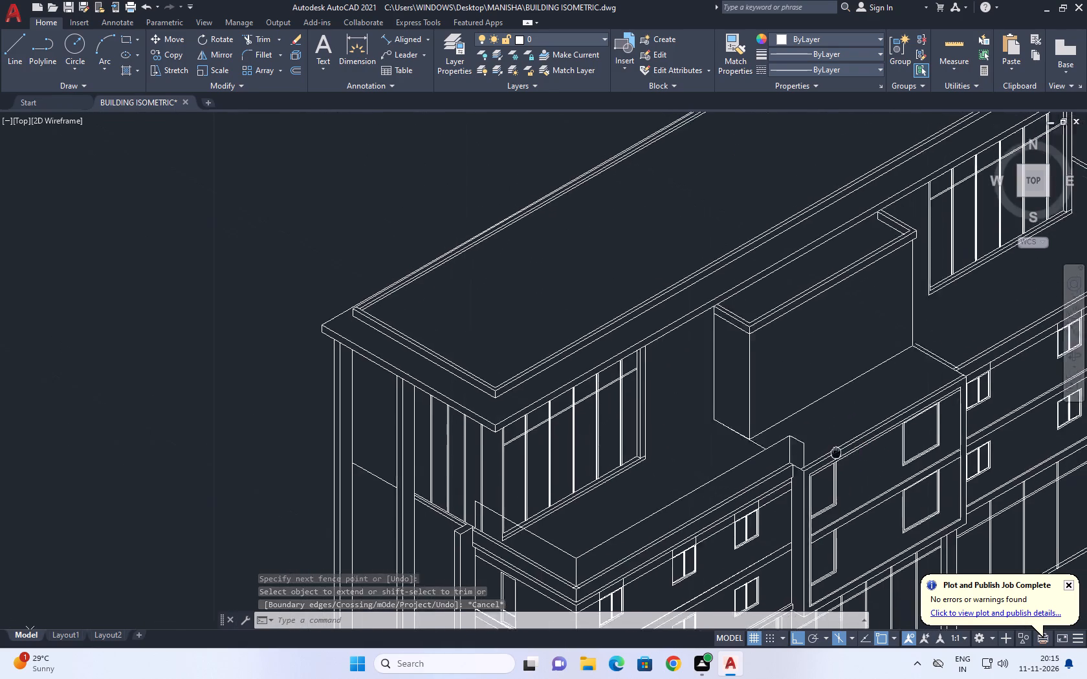
pyautogui.moveTo(828, 458); pyautogui.dragTo(720, 482, button='middle')
pyautogui.scroll(1, 752, 482)
pyautogui.write('L')
pyautogui.press('space')
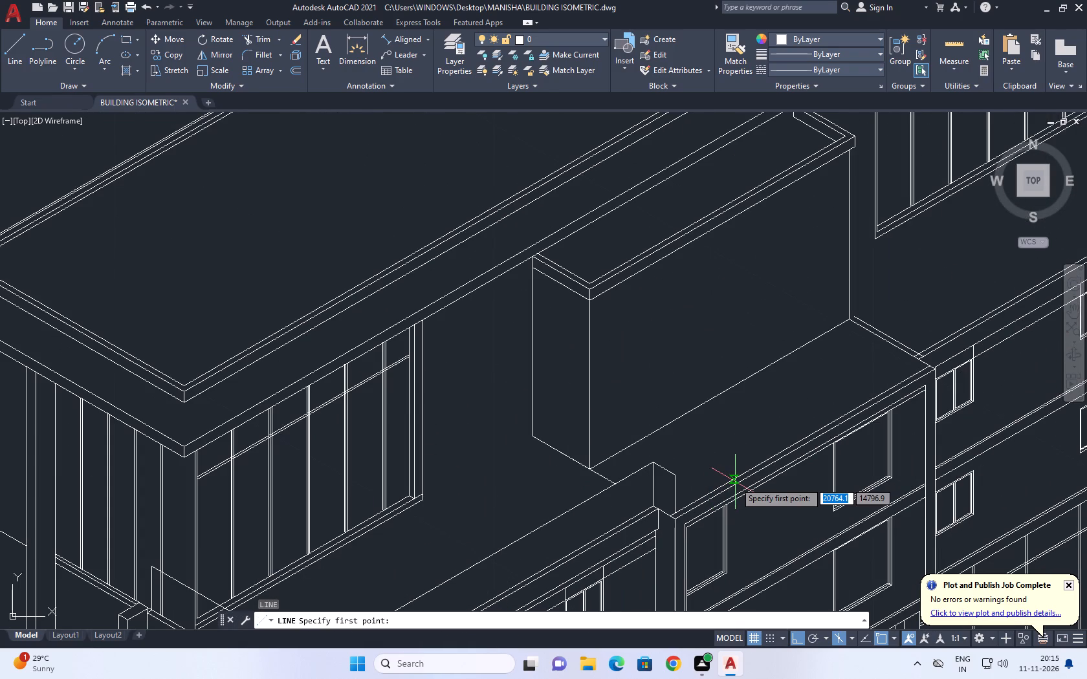
pyautogui.click(672, 477)
pyautogui.moveTo(796, 398); pyautogui.dragTo(708, 431, button='middle')
pyautogui.press('F5')
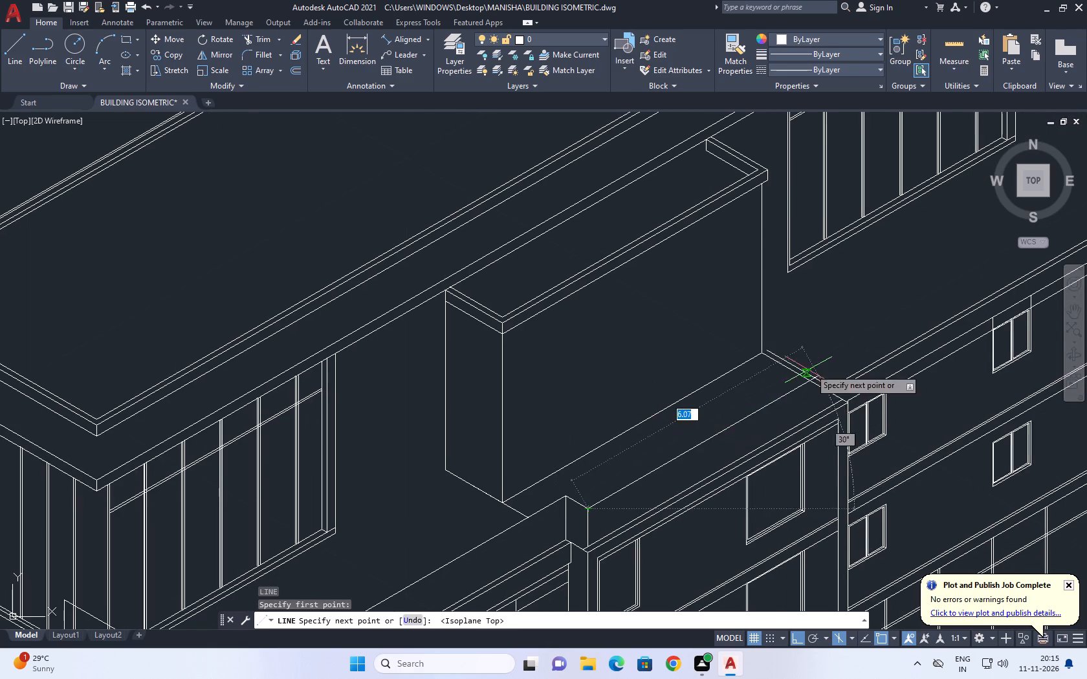
pyautogui.scroll(2, 811, 367)
pyautogui.click(870, 326)
pyautogui.press('space')
# Draw a vertical line up from the central block's far front roof corner, past the raised long line.
pyautogui.press('space')
pyautogui.scroll(1, 889, 455)
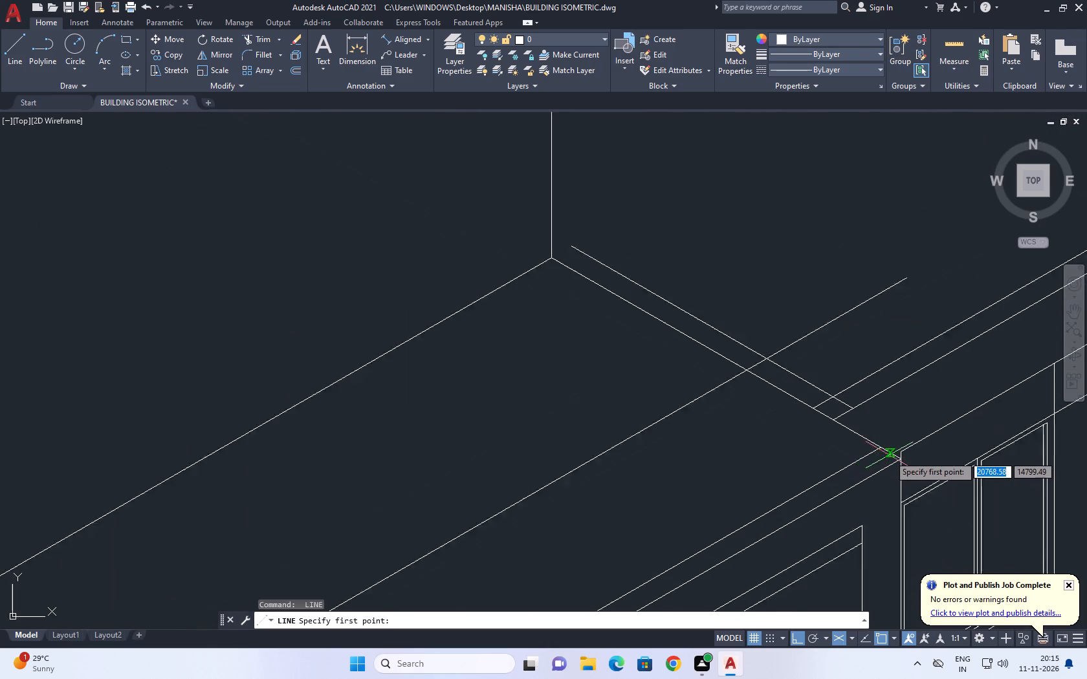
pyautogui.scroll(2, 889, 455)
pyautogui.click(910, 464)
pyautogui.scroll(-1, 885, 381)
pyautogui.moveTo(899, 316); pyautogui.dragTo(836, 447, button='middle')
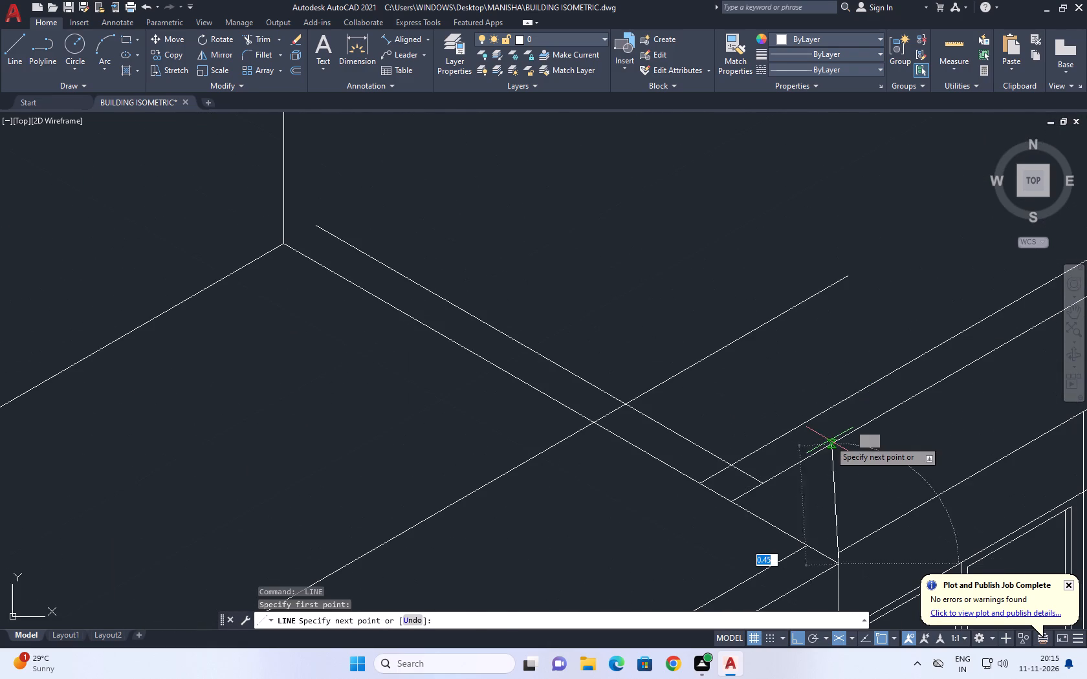
pyautogui.press('F5')
pyautogui.scroll(1, 859, 266)
pyautogui.click(821, 257)
pyautogui.press('space')
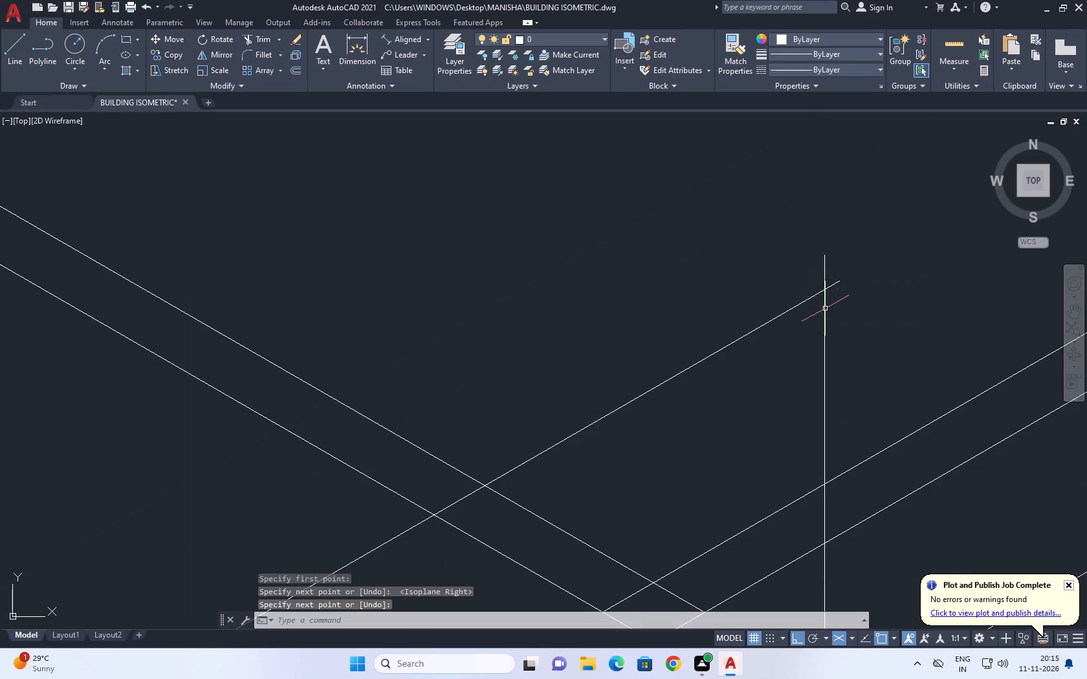
# Trim the excess of the raised long line and the vertical beyond their crossing at the central block's far corner.
pyautogui.moveTo(827, 311); pyautogui.dragTo(811, 311, button='middle')
pyautogui.press('t')
pyautogui.press('r')
pyautogui.scroll(2, 806, 308)
pyautogui.press('space')
pyautogui.click(798, 248)
pyautogui.moveTo(855, 272); pyautogui.dragTo(857, 283)
pyautogui.scroll(-4, 851, 277)
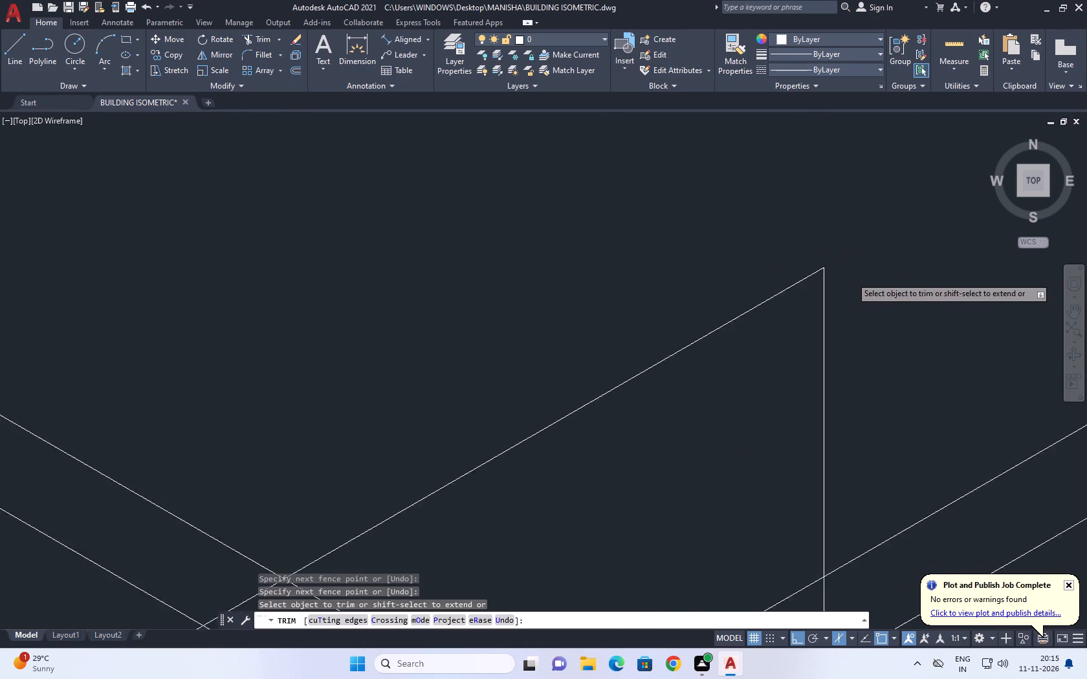
pyautogui.scroll(-1, 851, 277)
pyautogui.scroll(-2, 763, 462)
pyautogui.scroll(1, 758, 480)
pyautogui.scroll(-3, 765, 458)
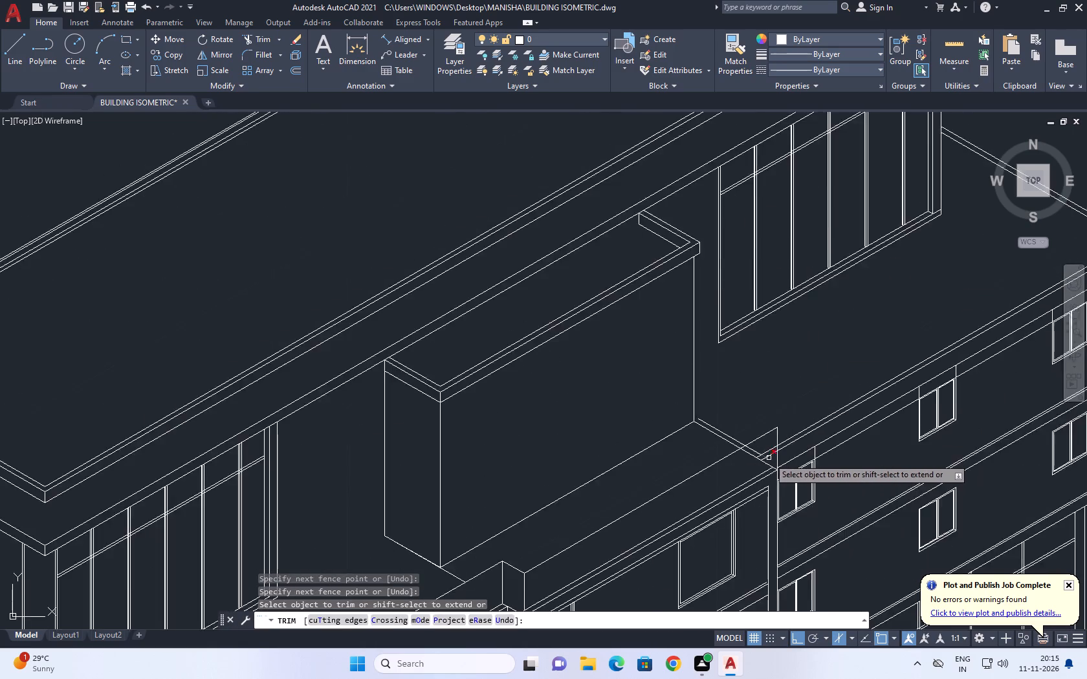
pyautogui.scroll(-1, 769, 458)
pyautogui.scroll(1, 769, 458)
pyautogui.press('Escape')
# Trim the far wing's short parapet line up to the central block's raised long line and clear the overhangs at its inner corner.
pyautogui.scroll(2, 753, 447)
pyautogui.click(683, 419)
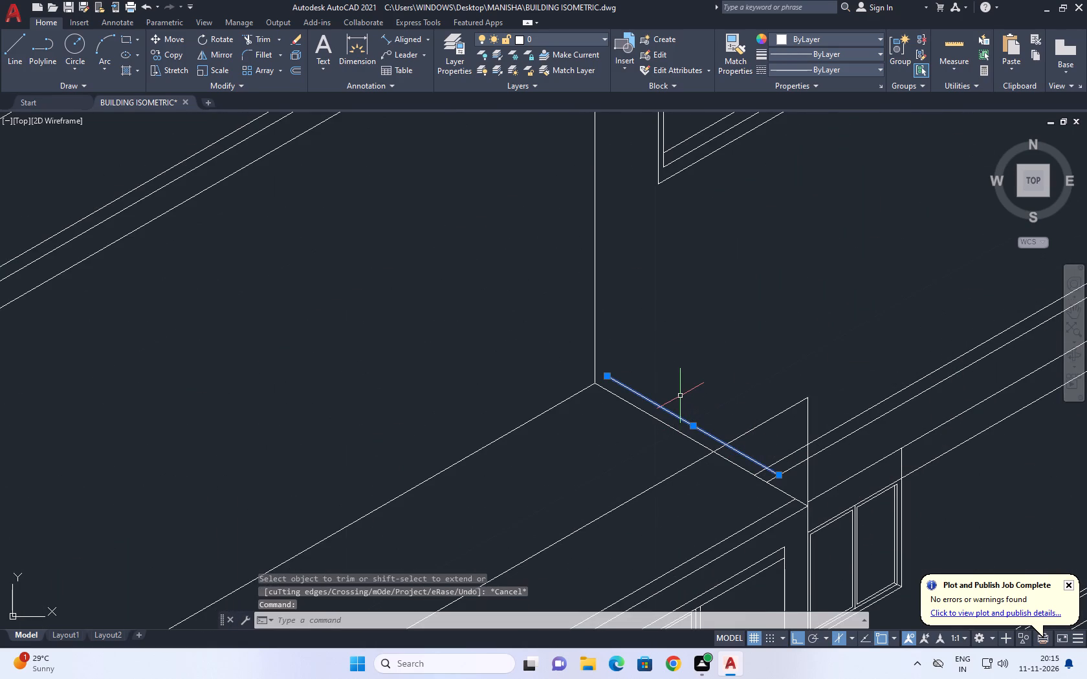
pyautogui.press('Escape')
pyautogui.write('TR')
pyautogui.press('space')
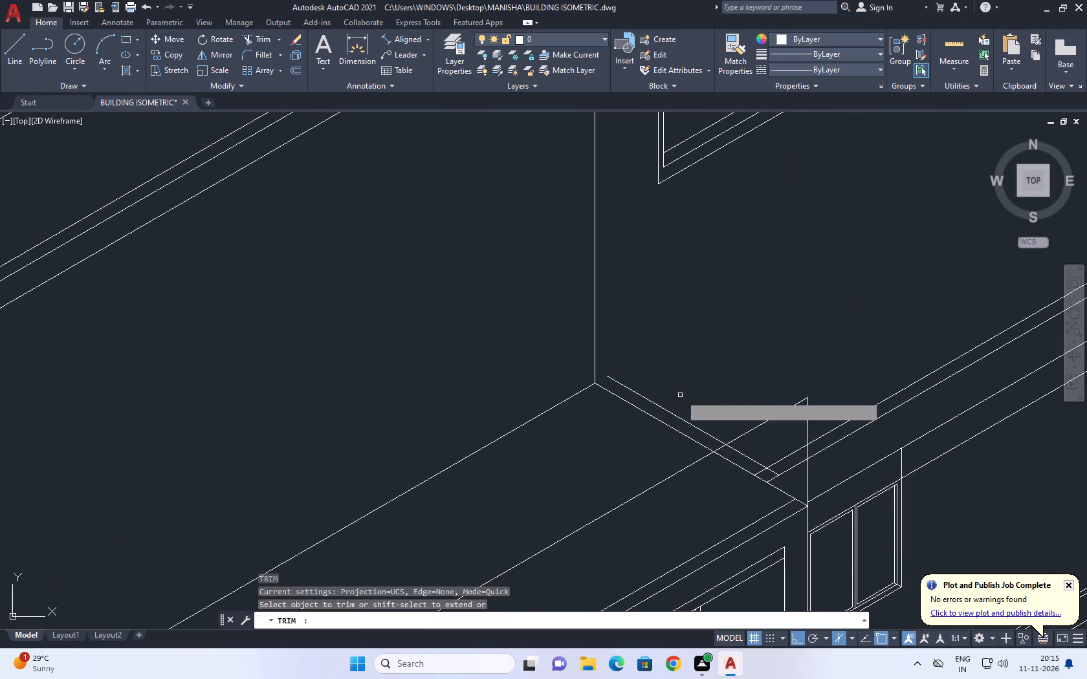
pyautogui.click(685, 411)
pyautogui.click(685, 426)
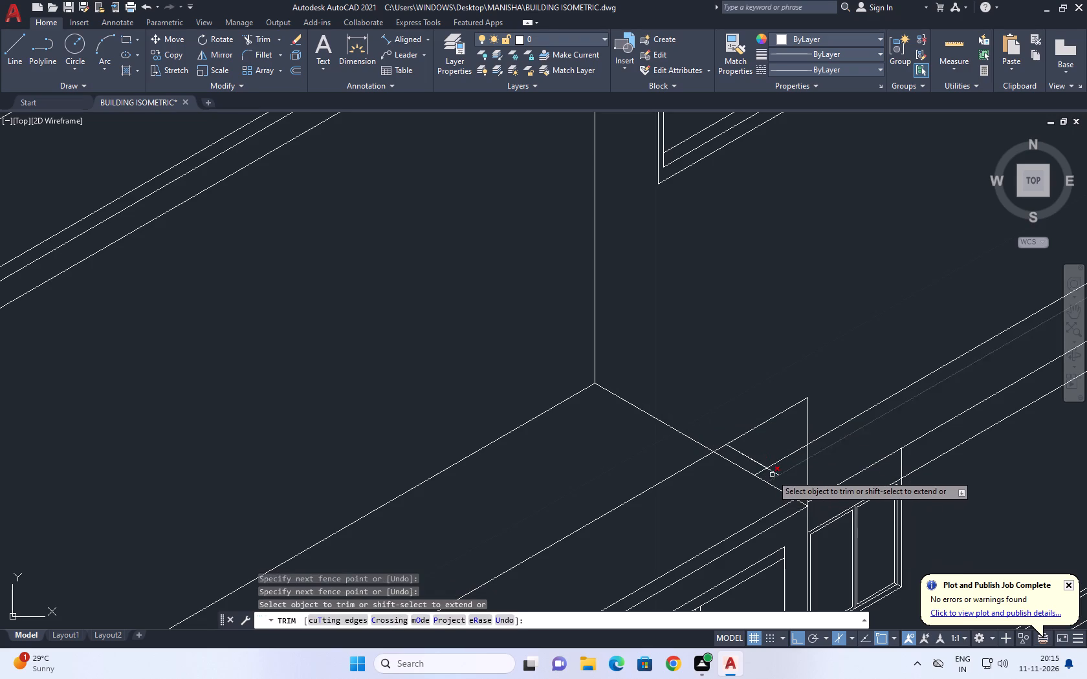
pyautogui.click(771, 474)
pyautogui.click(758, 471)
pyautogui.scroll(2, 774, 470)
pyautogui.click(773, 470)
pyautogui.click(755, 475)
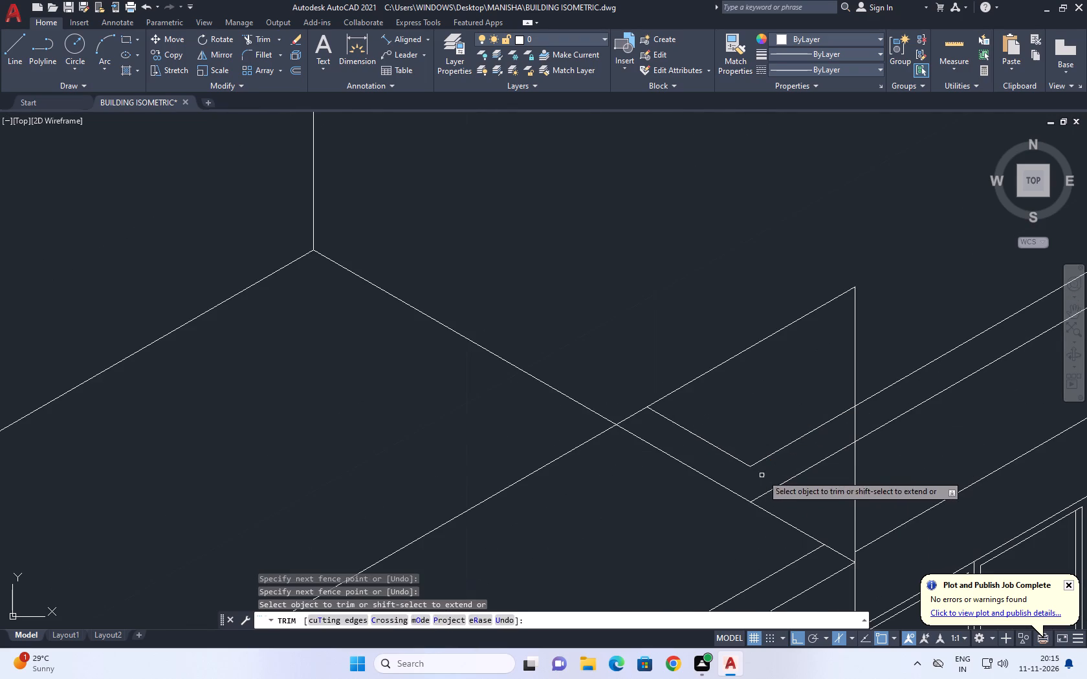
pyautogui.scroll(-3, 762, 472)
pyautogui.press('Escape')
pyautogui.scroll(-2, 791, 411)
pyautogui.moveTo(833, 383); pyautogui.dragTo(773, 446, button='middle')
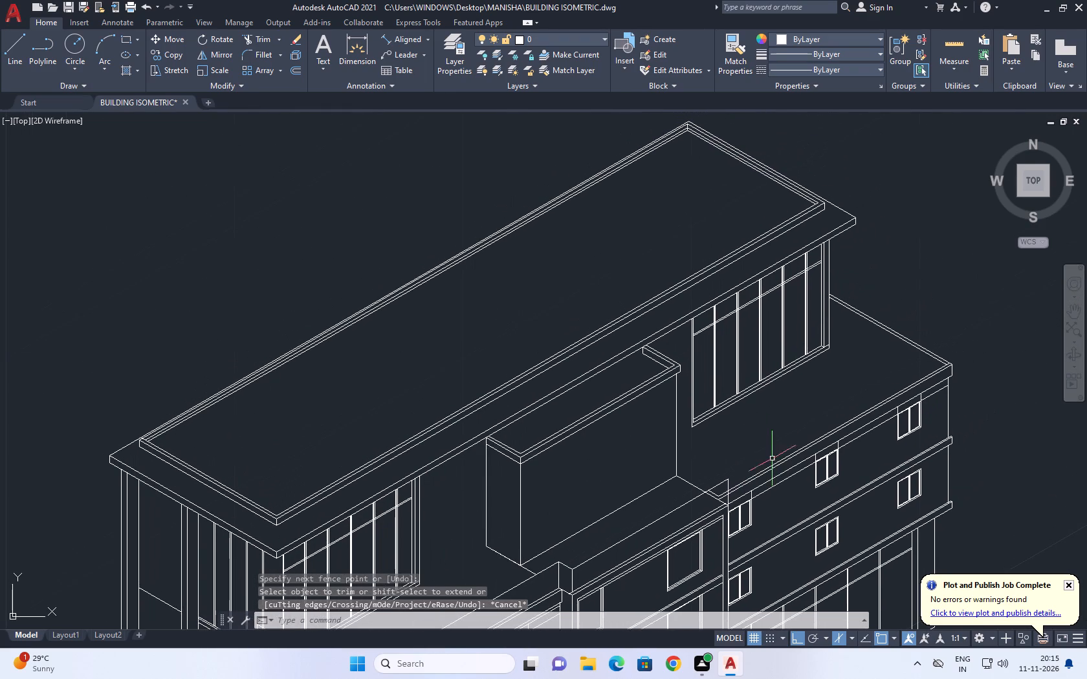
pyautogui.moveTo(740, 503); pyautogui.dragTo(677, 561, button='middle')
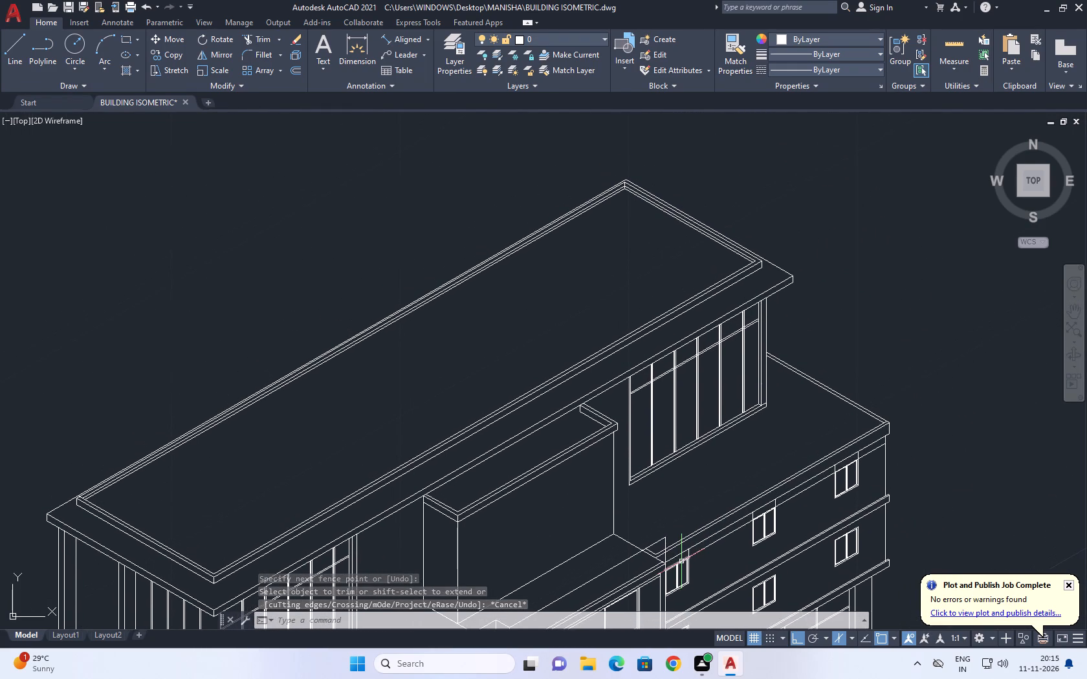
# Delete the vertical line standing on the central block's far front roof corner.
pyautogui.scroll(3, 665, 570)
pyautogui.moveTo(668, 533); pyautogui.dragTo(668, 524, button='middle')
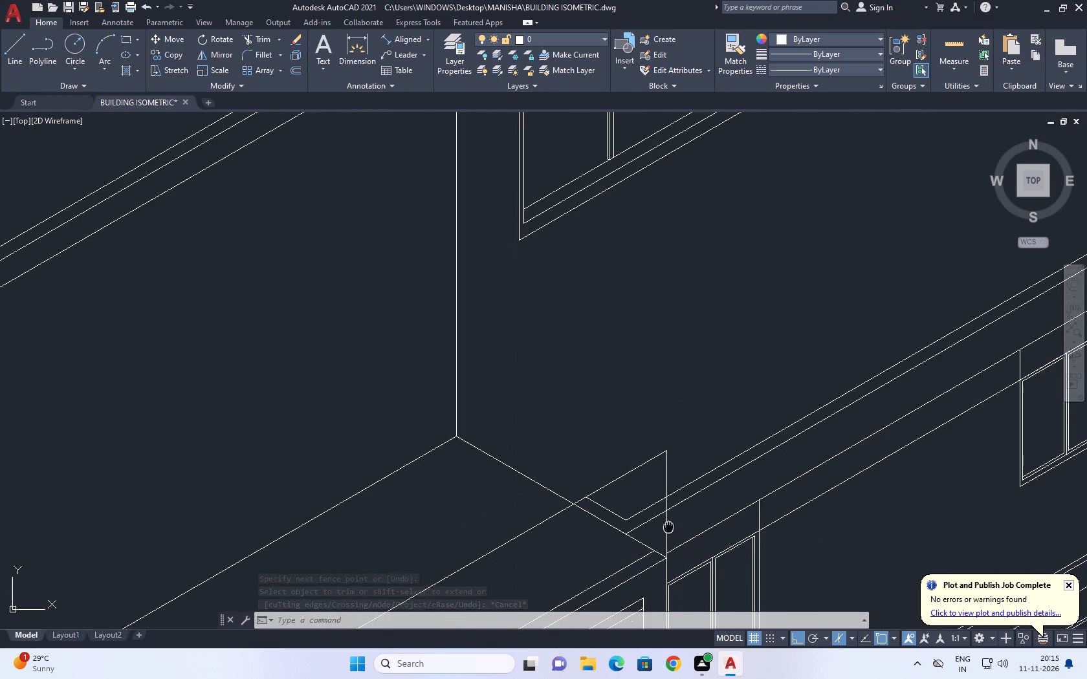
pyautogui.moveTo(668, 524); pyautogui.dragTo(670, 513, button='middle')
pyautogui.scroll(1, 671, 508)
pyautogui.click(671, 509)
pyautogui.click(655, 516)
pyautogui.moveTo(719, 503); pyautogui.dragTo(687, 495, button='middle')
pyautogui.press('Delete')
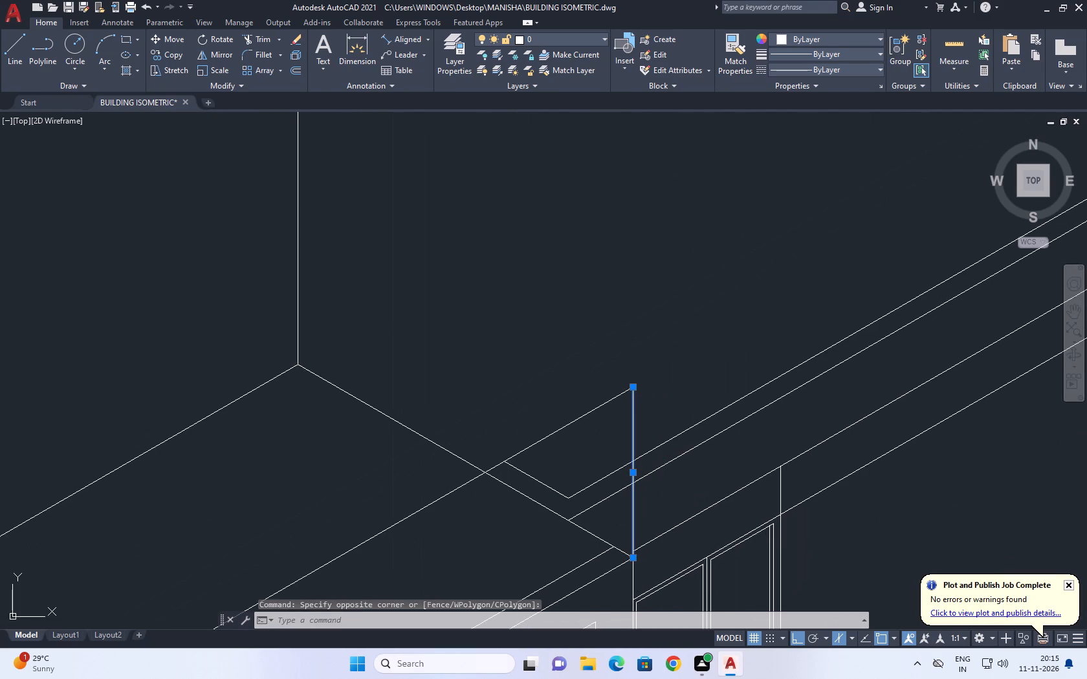
pyautogui.moveTo(631, 429); pyautogui.dragTo(622, 422)
pyautogui.click(593, 385)
pyautogui.scroll(-2, 613, 399)
pyautogui.press('Escape')
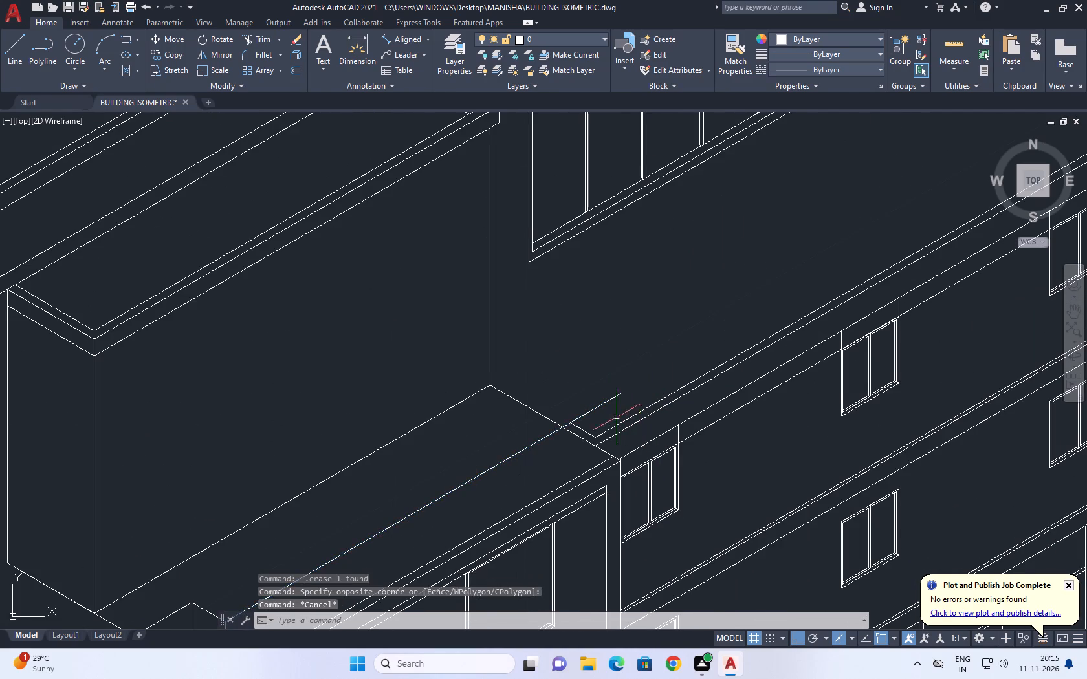
# Draw a 1-unit vertical line up from the far wing's near inner parapet corner, continued along its long roof edge past the far corner.
pyautogui.moveTo(614, 416); pyautogui.dragTo(631, 435, button='middle')
pyautogui.scroll(-2, 623, 443)
pyautogui.moveTo(619, 444); pyautogui.dragTo(665, 429, button='middle')
pyautogui.scroll(1, 666, 429)
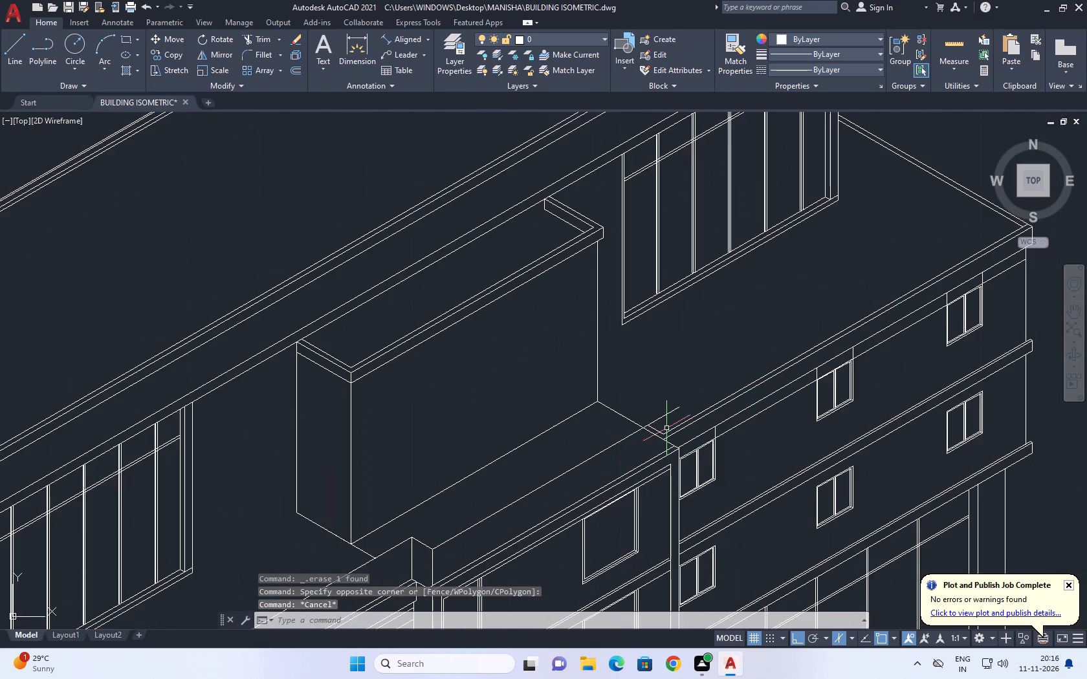
pyautogui.scroll(1, 666, 428)
pyautogui.moveTo(666, 427); pyautogui.dragTo(703, 480, button='middle')
pyautogui.press('l')
pyautogui.press('space')
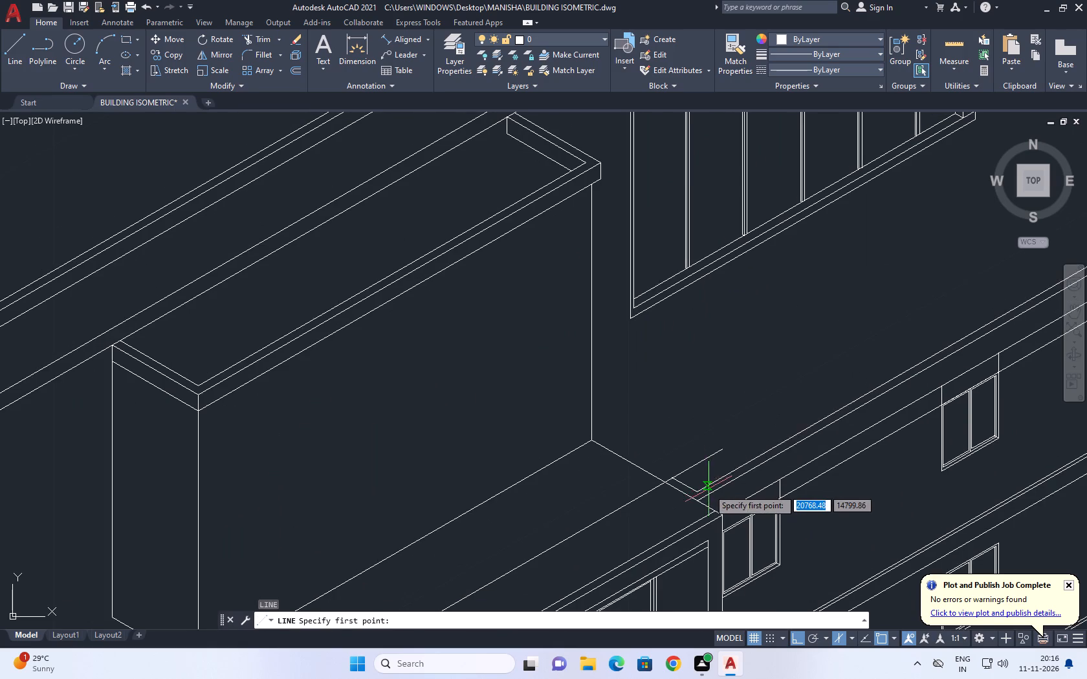
pyautogui.scroll(2, 708, 489)
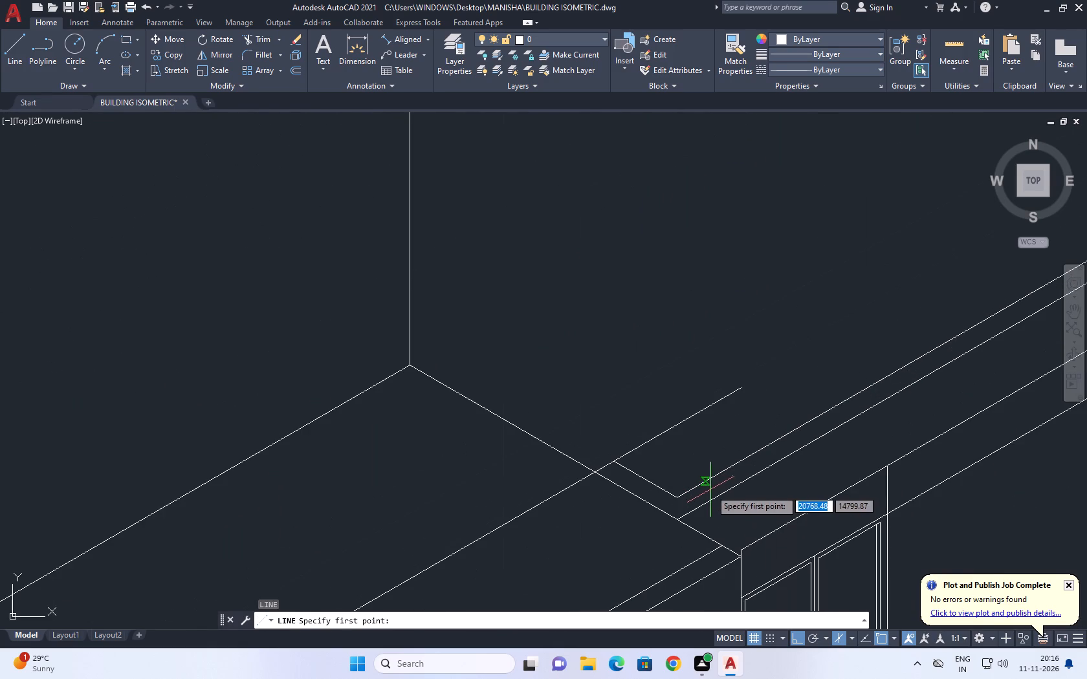
pyautogui.scroll(2, 666, 501)
pyautogui.click(694, 496)
pyautogui.scroll(-3, 686, 400)
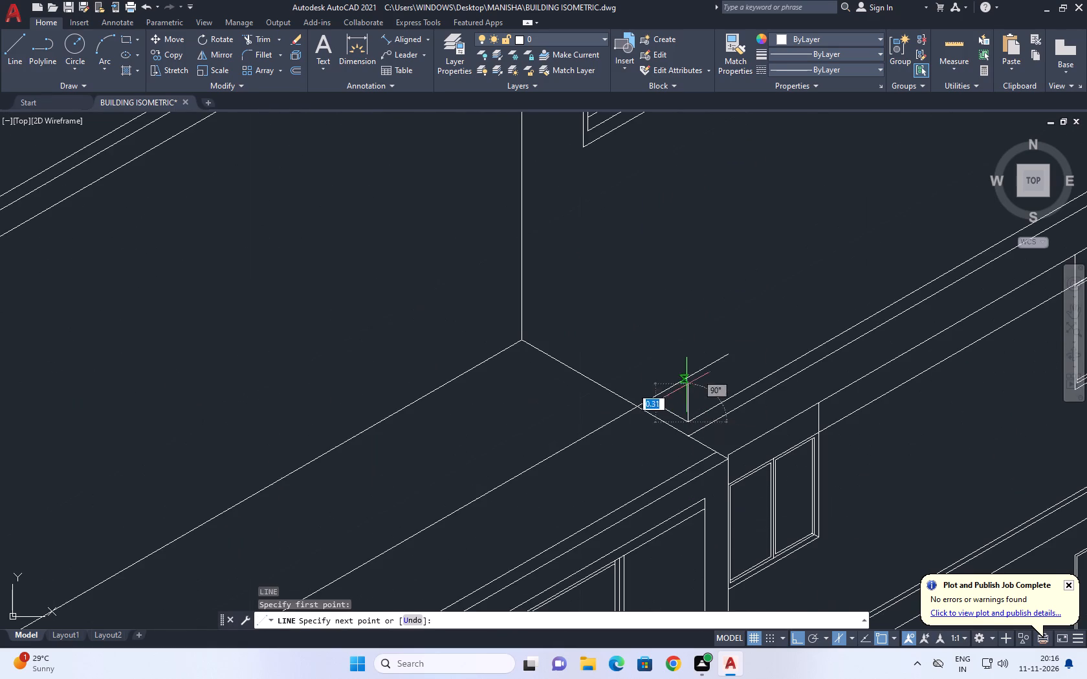
pyautogui.click(685, 298)
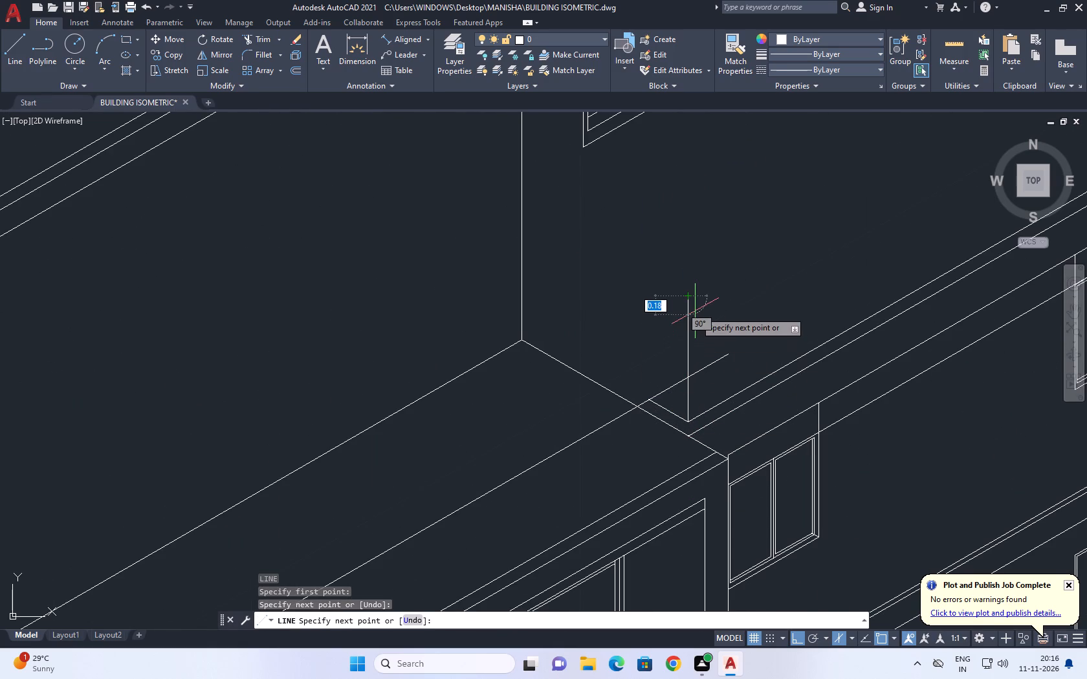
pyautogui.hotkey('ctrl', 'z')
pyautogui.press('1')
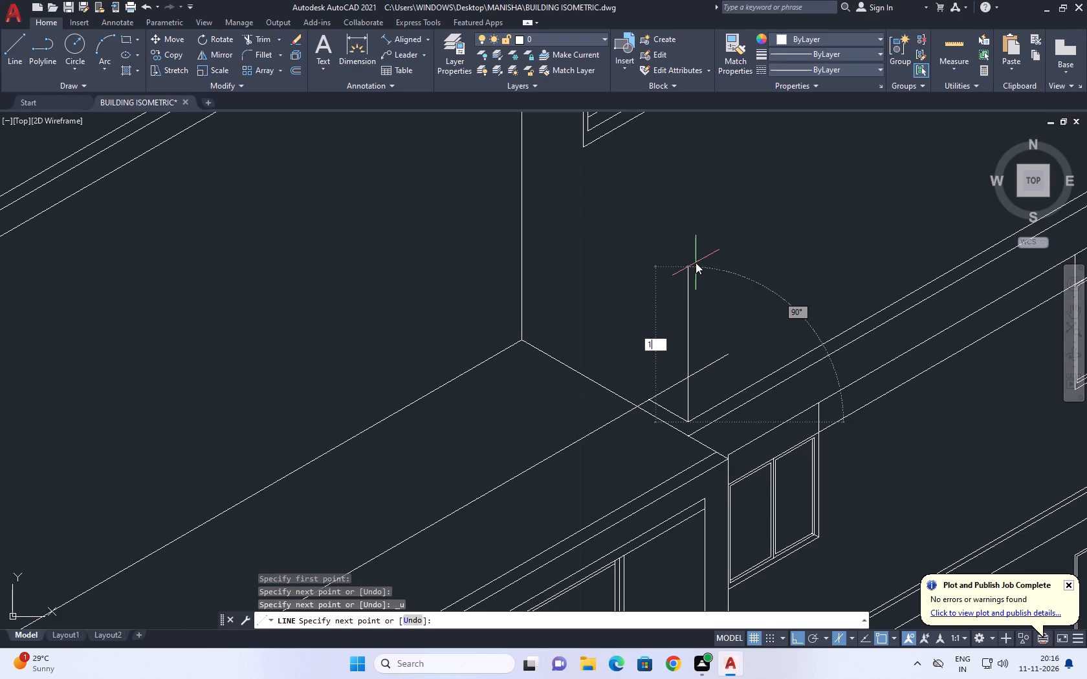
pyautogui.press('Return')
pyautogui.moveTo(812, 237); pyautogui.dragTo(525, 416, button='middle')
pyautogui.scroll(-2, 515, 427)
pyautogui.moveTo(713, 325); pyautogui.dragTo(658, 374, button='middle')
pyautogui.scroll(2, 736, 299)
pyautogui.click(892, 252)
pyautogui.press('space')
# Draw a vertical line up from the far wing's far roof corner, past the raised long line.
pyautogui.moveTo(864, 276); pyautogui.dragTo(873, 342, button='middle')
pyautogui.press('space')
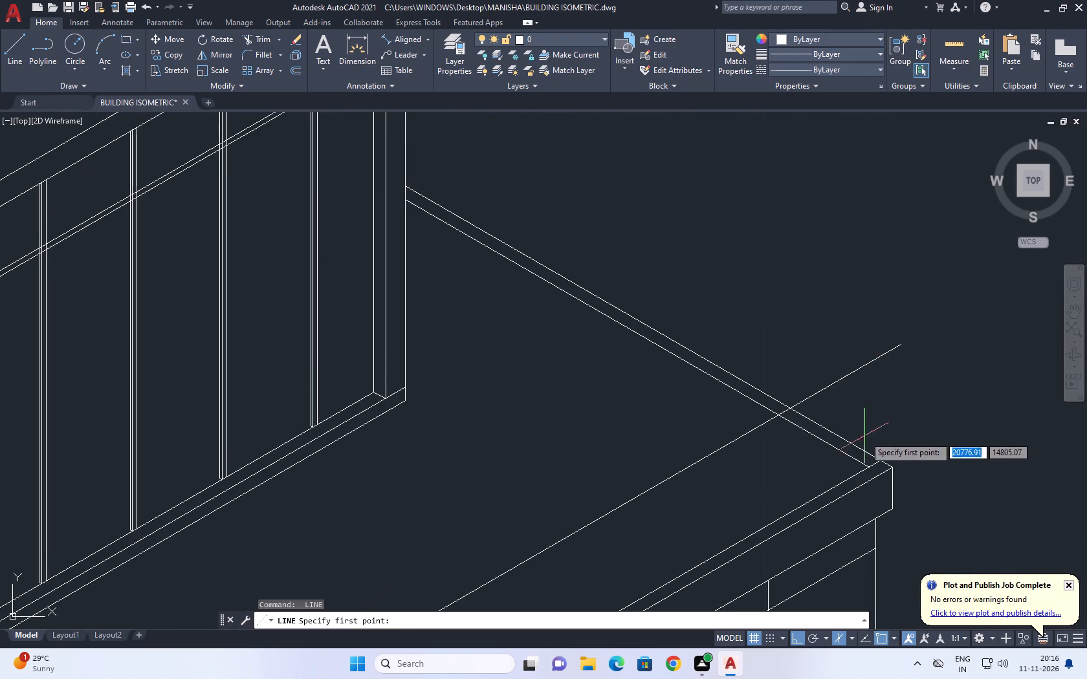
pyautogui.moveTo(864, 470); pyautogui.dragTo(864, 455)
pyautogui.click(830, 269)
pyautogui.press('space')
# Trim the excess of the far wing's raised long line and vertical beyond their crossing at the far corner.
pyautogui.write('TR')
pyautogui.press('space')
pyautogui.click(860, 318)
pyautogui.click(899, 388)
pyautogui.scroll(-3, 846, 420)
pyautogui.moveTo(831, 452); pyautogui.dragTo(871, 350, button='middle')
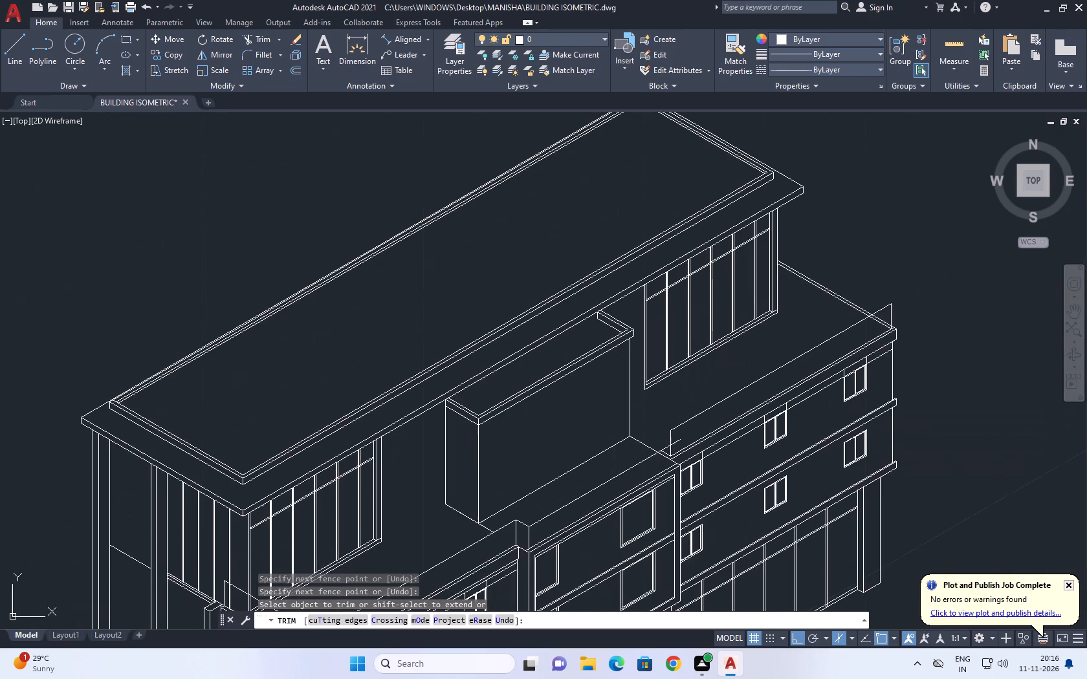
pyautogui.press('space')
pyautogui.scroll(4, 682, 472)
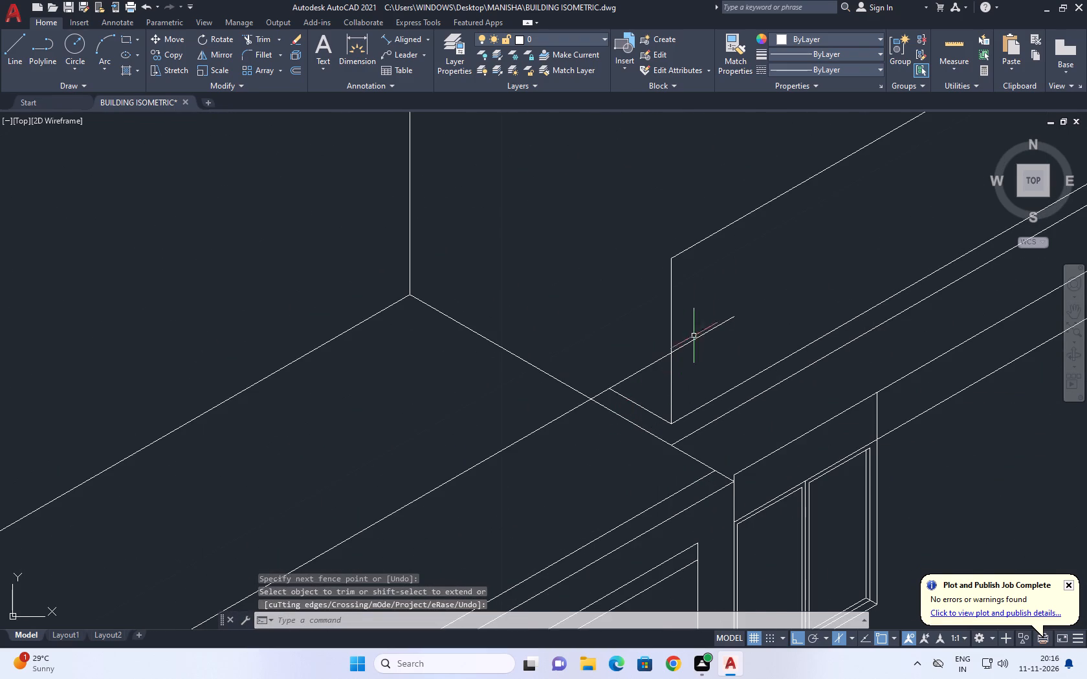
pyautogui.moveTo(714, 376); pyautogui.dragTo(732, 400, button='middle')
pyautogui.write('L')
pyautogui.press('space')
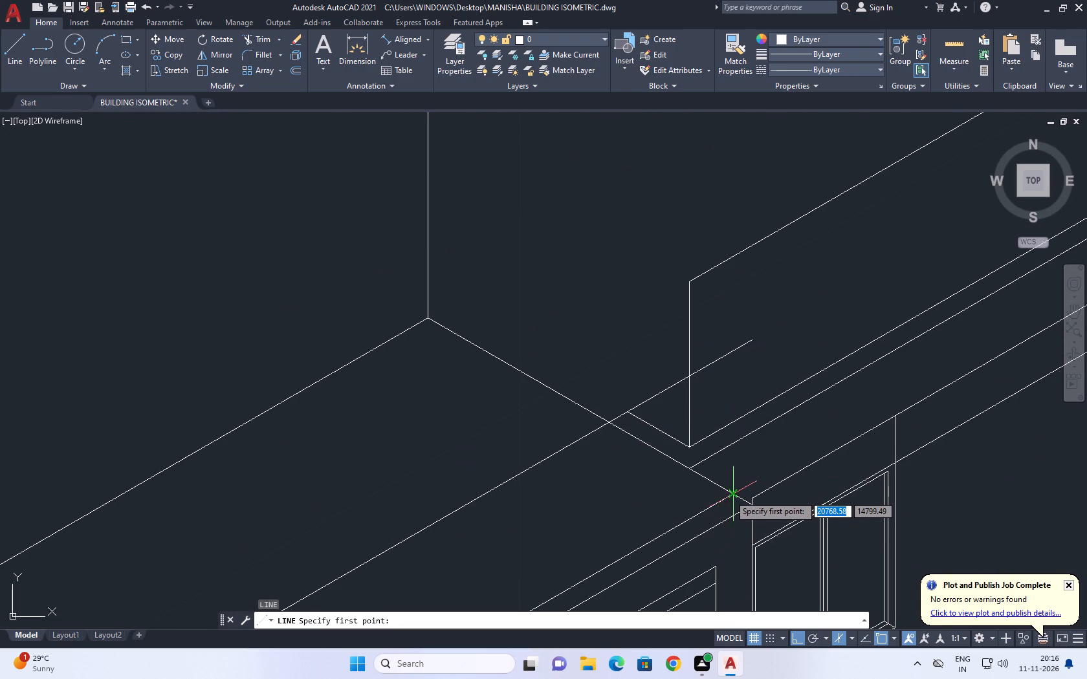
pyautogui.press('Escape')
# Copy the central block's short far-end roof line 0.13 inward along the long roof direction.
pyautogui.click(717, 485)
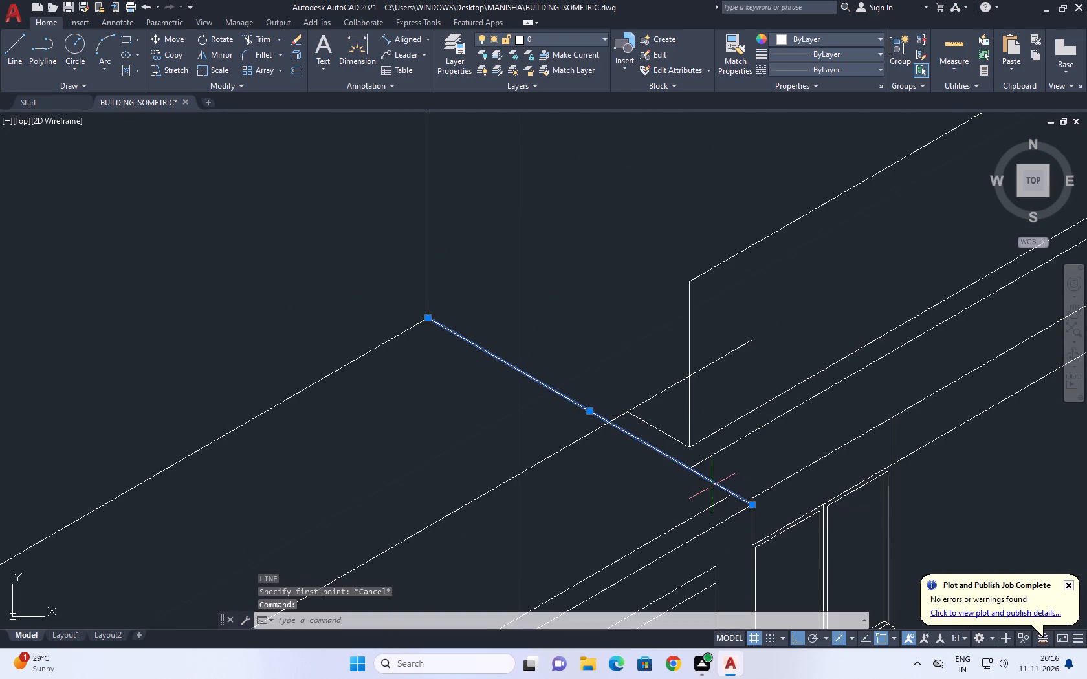
pyautogui.press('c')
pyautogui.press('o')
pyautogui.press('space')
pyautogui.click(714, 483)
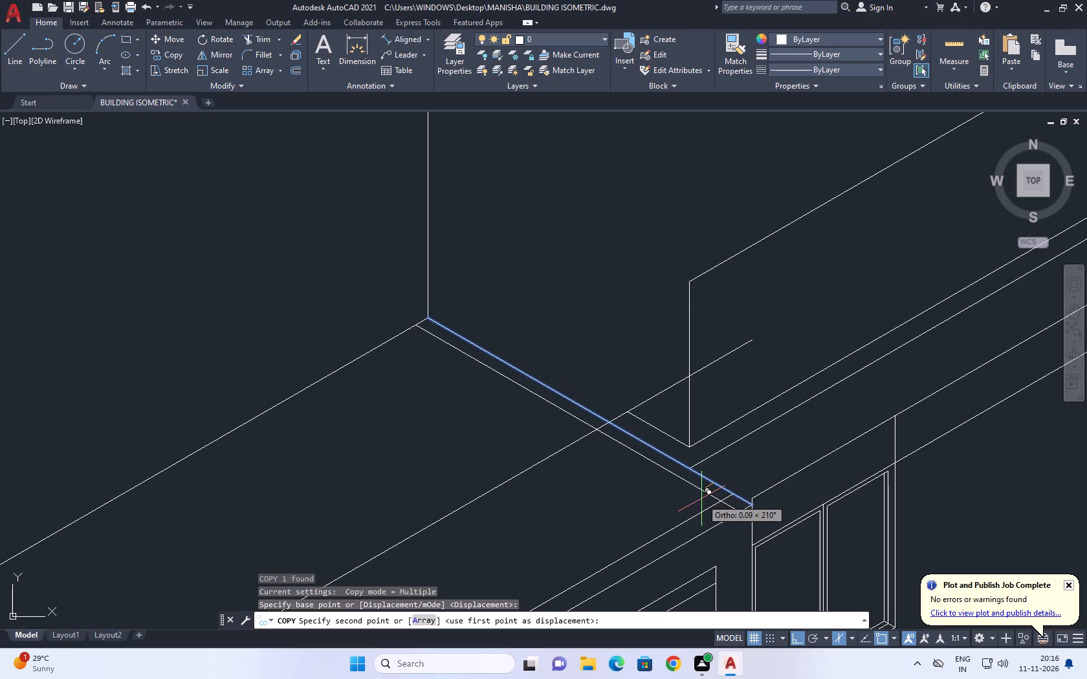
pyautogui.write('0.1')
pyautogui.press('3')
pyautogui.press('Return')
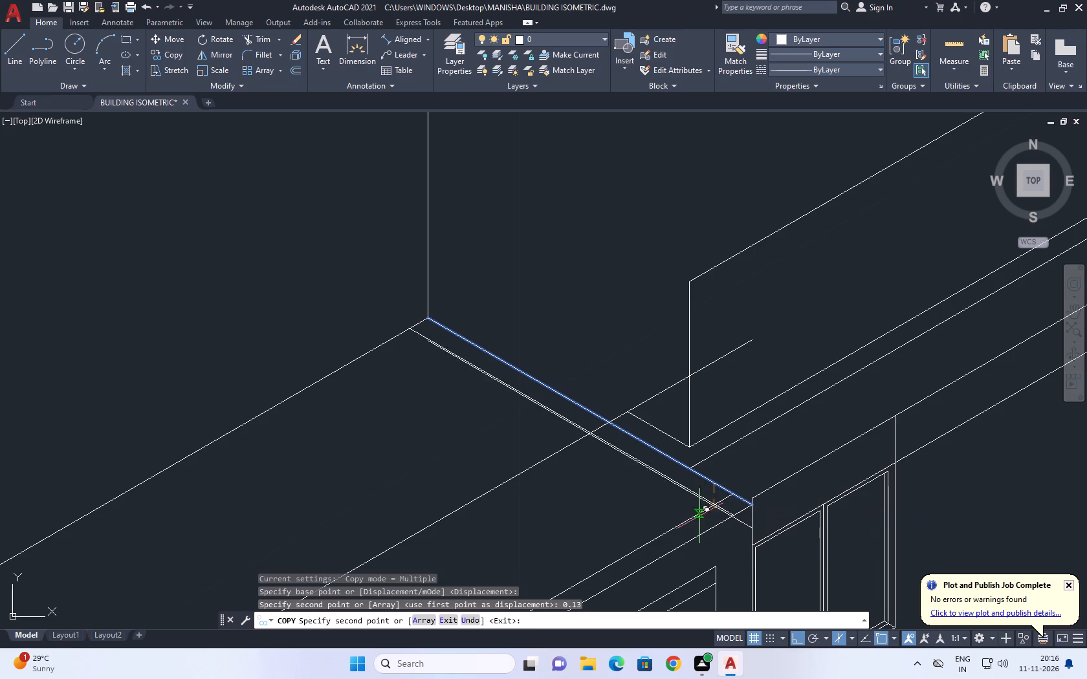
pyautogui.press('Escape')
# Draw a vertical line up from where the copied line meets the central block's front roof edge, past the raised long line.
pyautogui.moveTo(679, 411); pyautogui.dragTo(690, 428, button='middle')
pyautogui.press('l')
pyautogui.press('space')
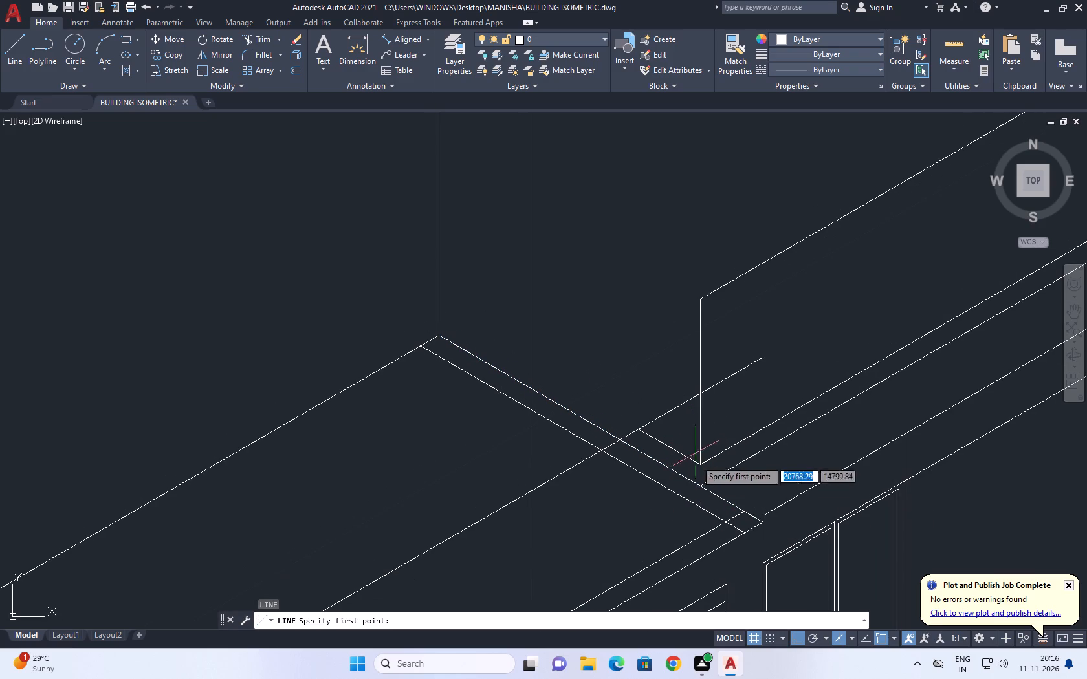
pyautogui.moveTo(723, 524); pyautogui.dragTo(720, 518)
pyautogui.scroll(1, 727, 376)
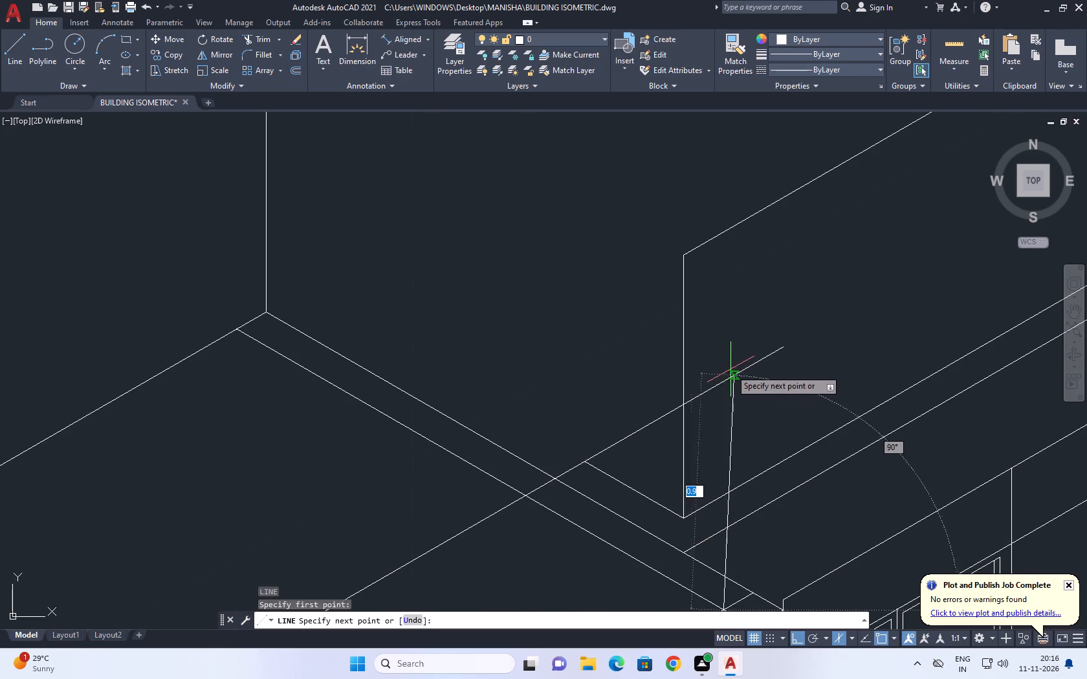
pyautogui.click(730, 369)
pyautogui.hotkey('ctrl', 'z')
pyautogui.click(725, 349)
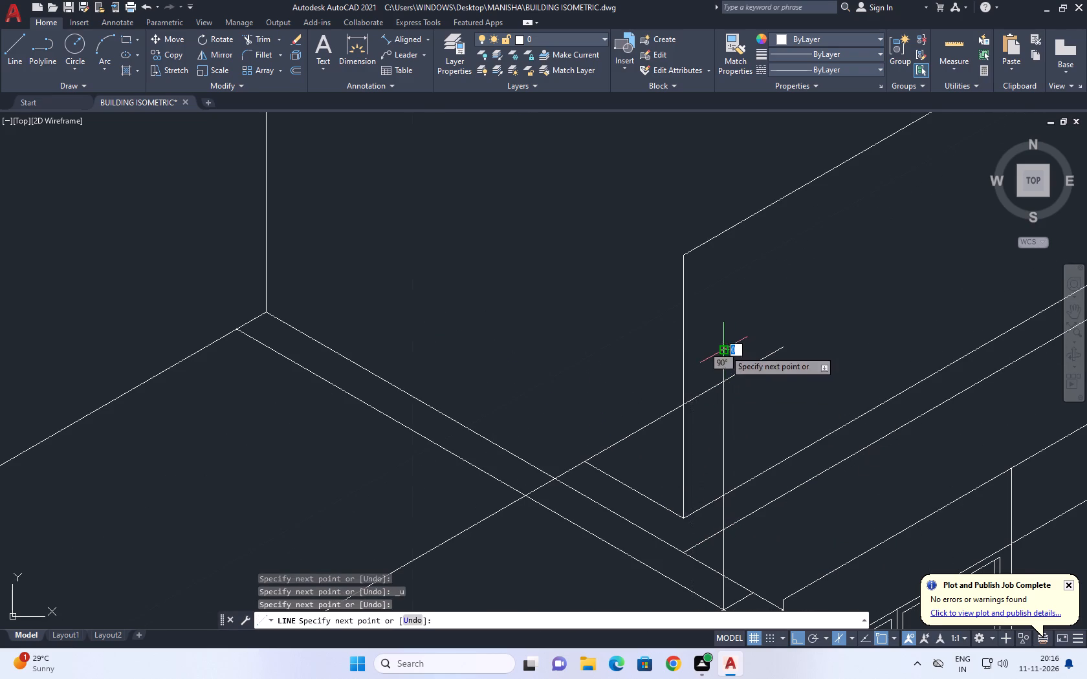
pyautogui.press('space')
# Trim the excess of the new vertical and the central block's raised long line beyond their crossing.
pyautogui.moveTo(680, 426); pyautogui.dragTo(727, 324, button='middle')
pyautogui.scroll(-3, 729, 374)
pyautogui.moveTo(745, 346); pyautogui.dragTo(754, 367, button='middle')
pyautogui.write('TR')
pyautogui.press('space')
pyautogui.scroll(2, 756, 367)
pyautogui.click(726, 374)
pyautogui.click(763, 380)
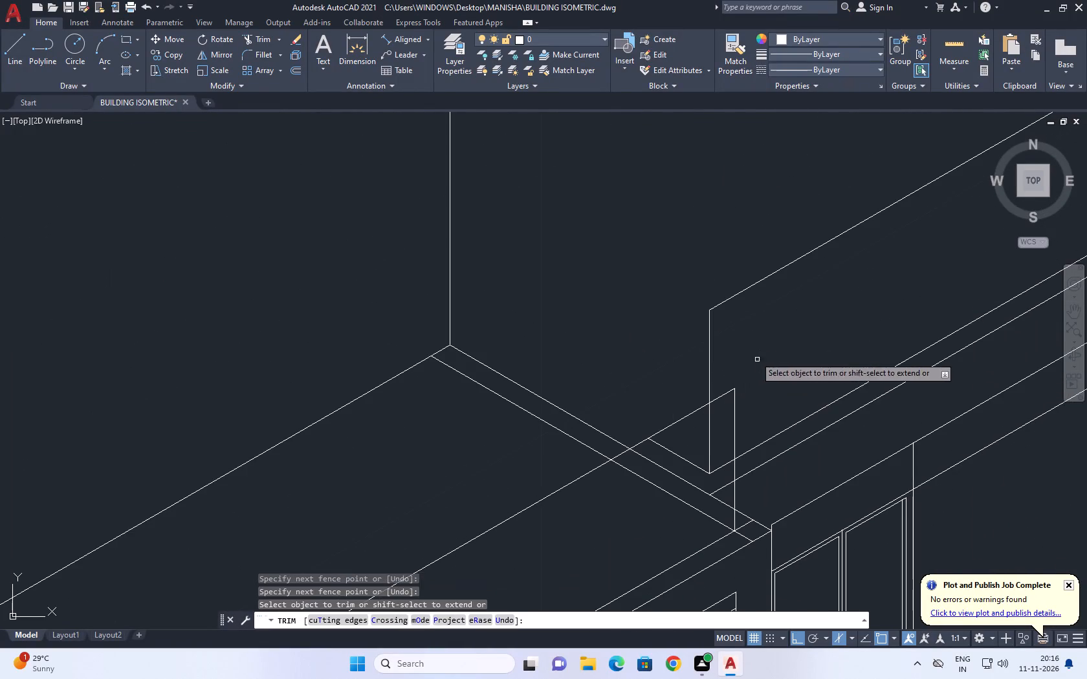
pyautogui.moveTo(752, 352); pyautogui.dragTo(774, 442, button='middle')
pyautogui.write('L')
pyautogui.press('space')
pyautogui.press('Escape')
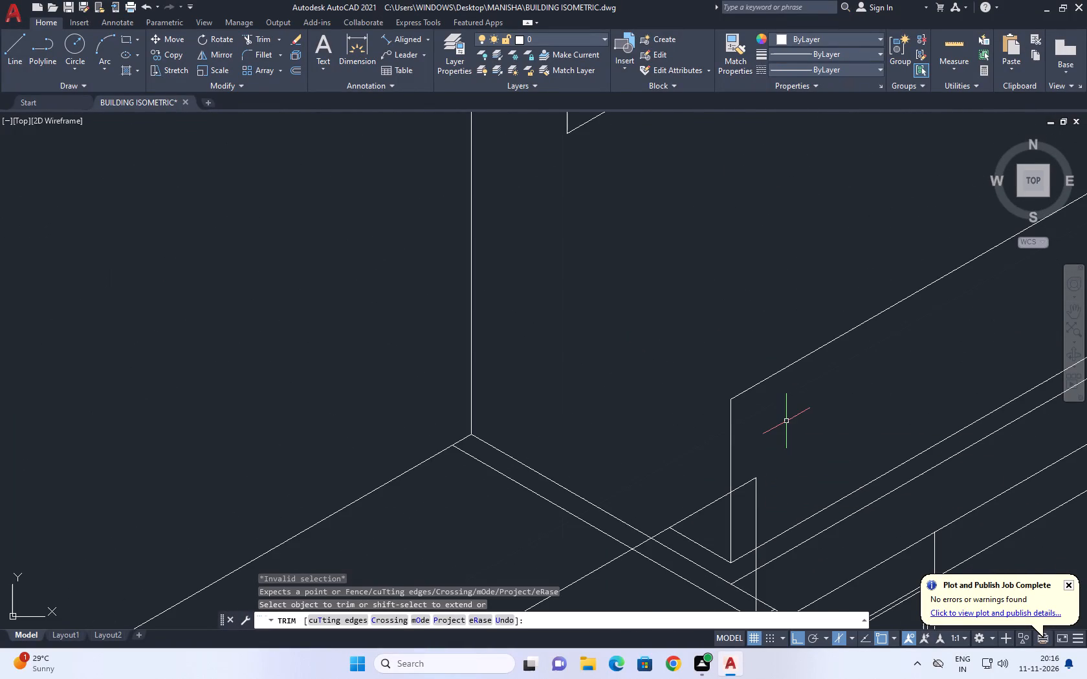
# Draw an isometric line from the top of the central block's new vertical back along the short roof direction, past the far wing's vertical.
pyautogui.write('L')
pyautogui.press('space')
pyautogui.click(756, 478)
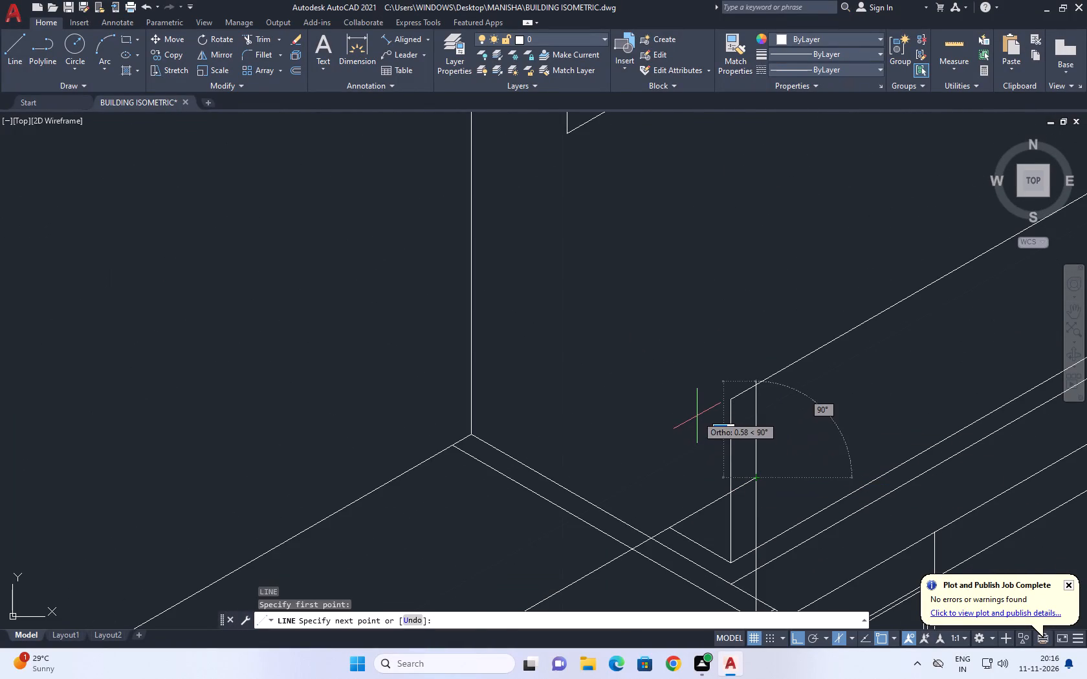
pyautogui.press('F5')
pyautogui.scroll(-1, 694, 387)
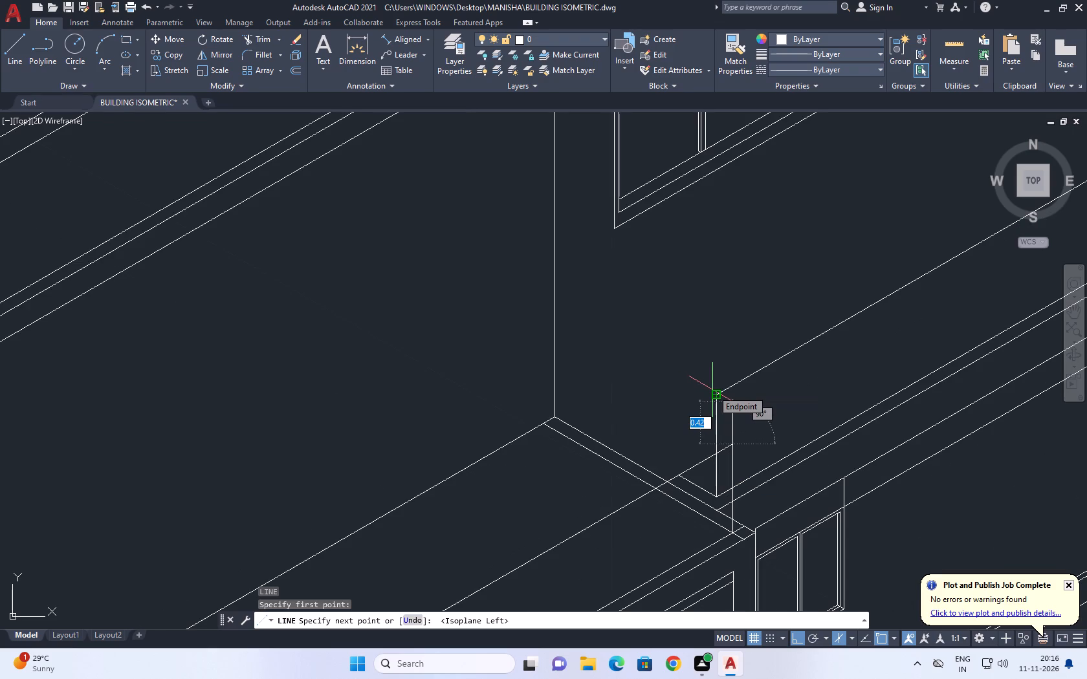
pyautogui.scroll(-1, 715, 399)
pyautogui.scroll(2, 697, 403)
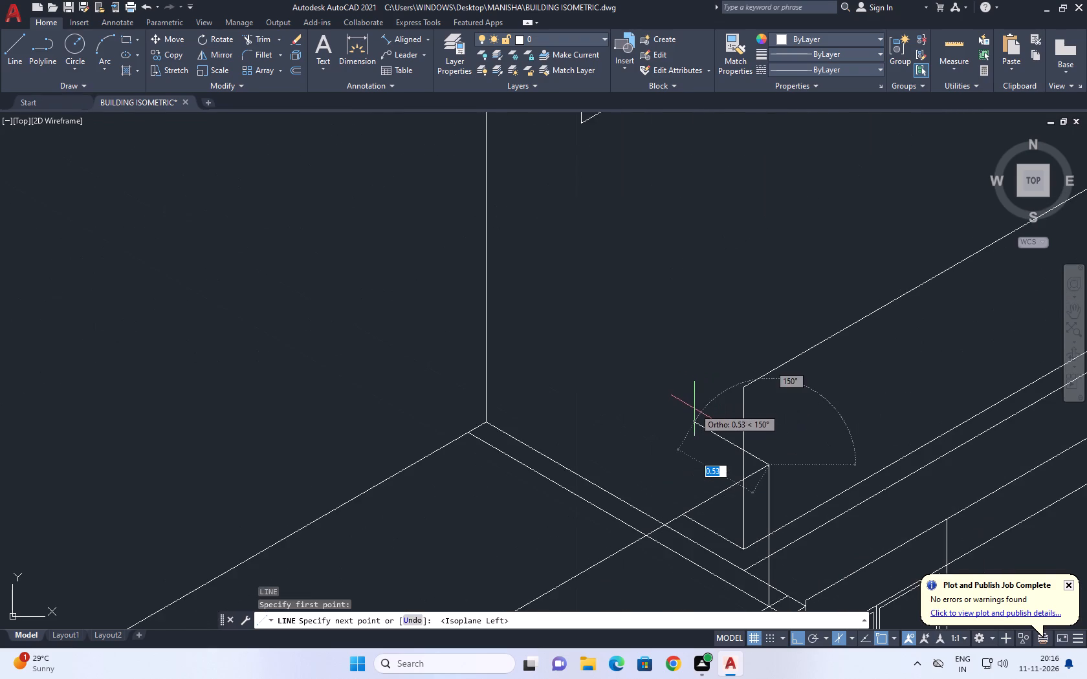
pyautogui.scroll(-1, 694, 409)
pyautogui.moveTo(693, 409); pyautogui.dragTo(712, 293, button='middle')
pyautogui.click(711, 288)
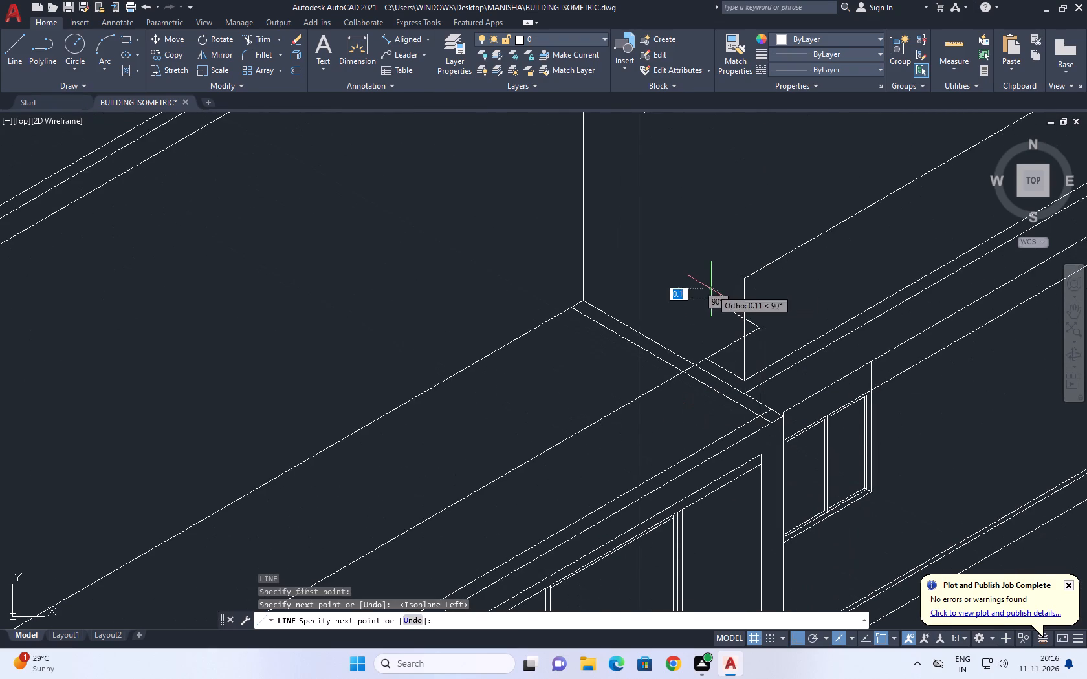
pyautogui.press('Escape')
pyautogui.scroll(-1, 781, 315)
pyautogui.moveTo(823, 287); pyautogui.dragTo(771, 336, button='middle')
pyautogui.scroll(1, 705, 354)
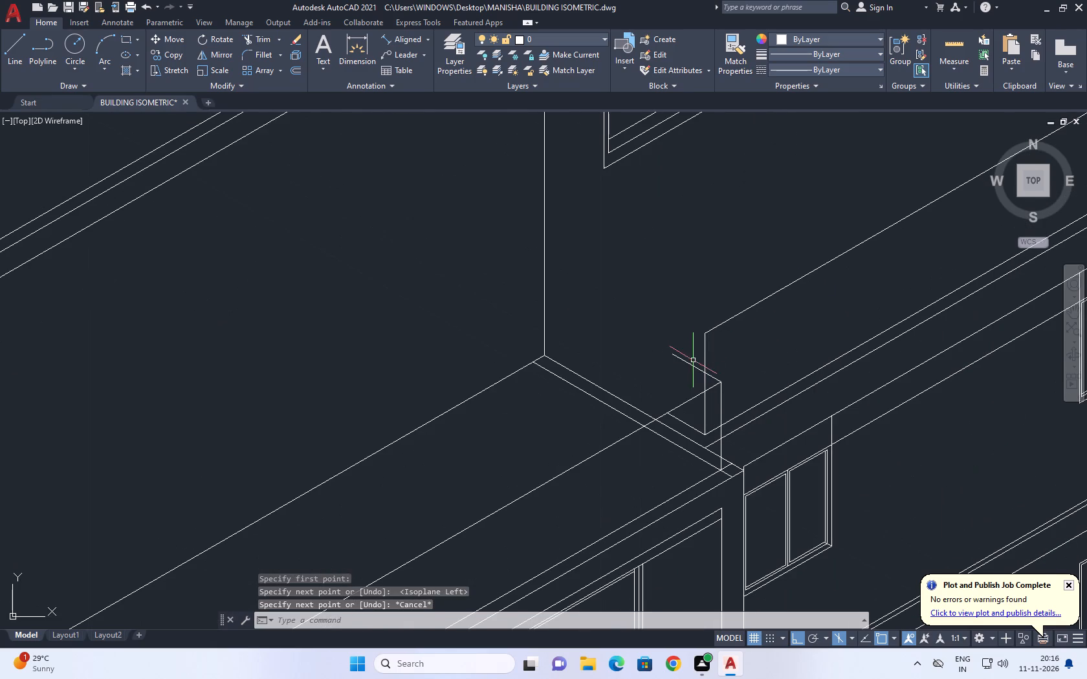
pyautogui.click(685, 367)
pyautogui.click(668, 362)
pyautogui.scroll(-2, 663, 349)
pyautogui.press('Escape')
# Move the far wing's raised long line and its vertical straight down so the vertical's base sits on the central block's far roof edge.
pyautogui.scroll(1, 685, 374)
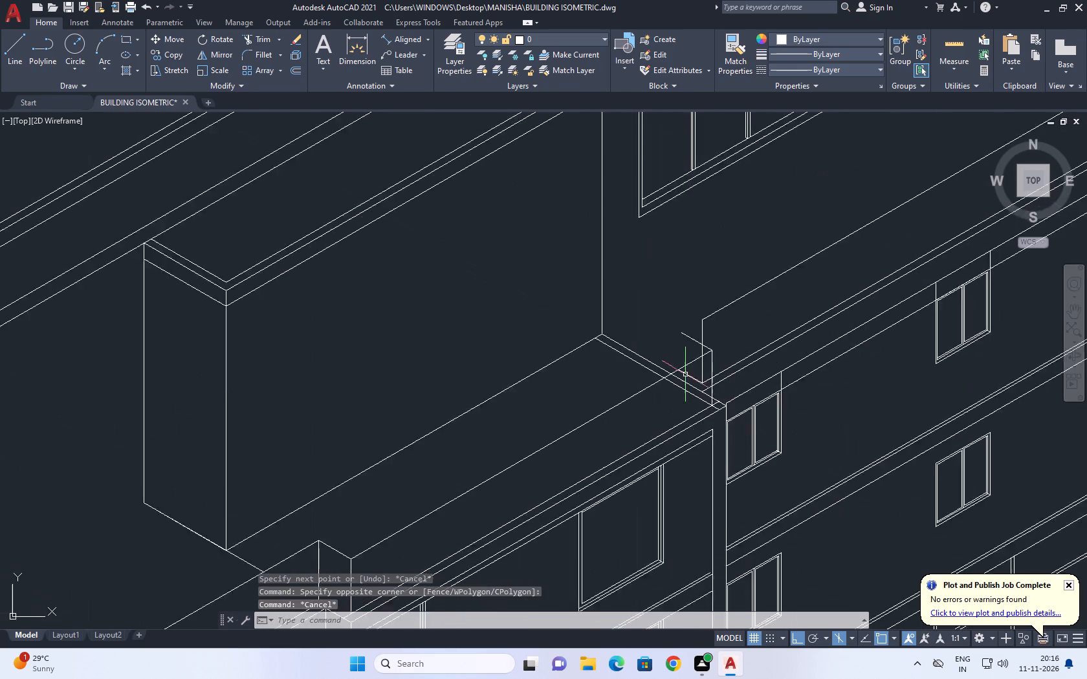
pyautogui.scroll(3, 685, 374)
pyautogui.moveTo(715, 391); pyautogui.dragTo(721, 421, button='middle')
pyautogui.scroll(1, 711, 362)
pyautogui.moveTo(713, 365); pyautogui.dragTo(721, 382, button='middle')
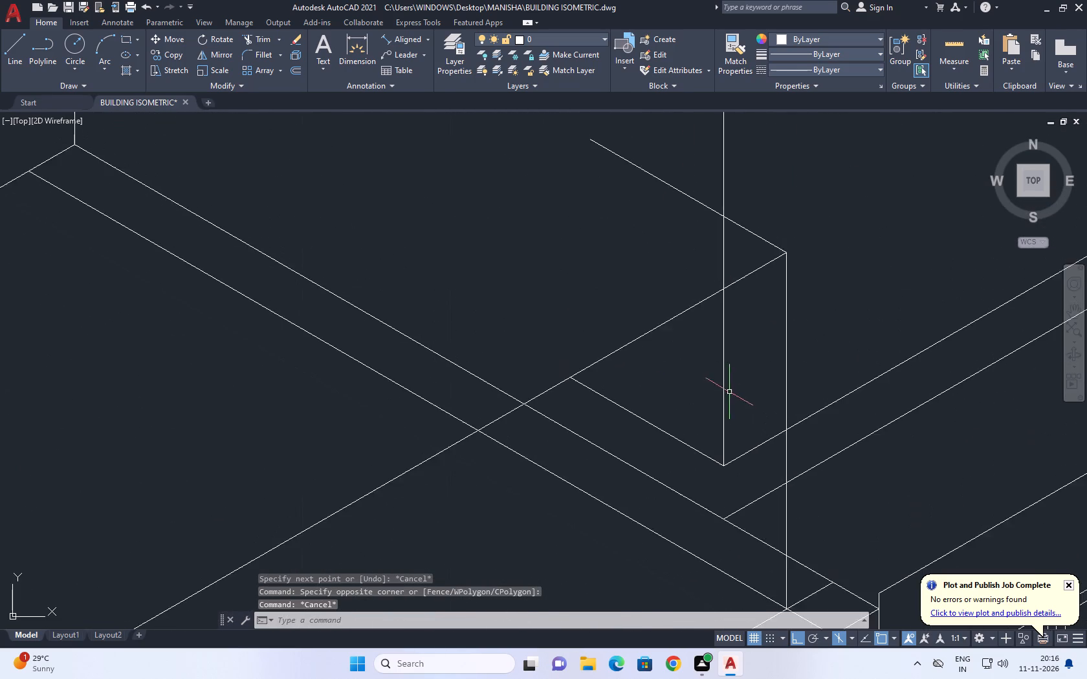
pyautogui.scroll(-2, 731, 395)
pyautogui.click(732, 393)
pyautogui.click(725, 391)
pyautogui.click(799, 267)
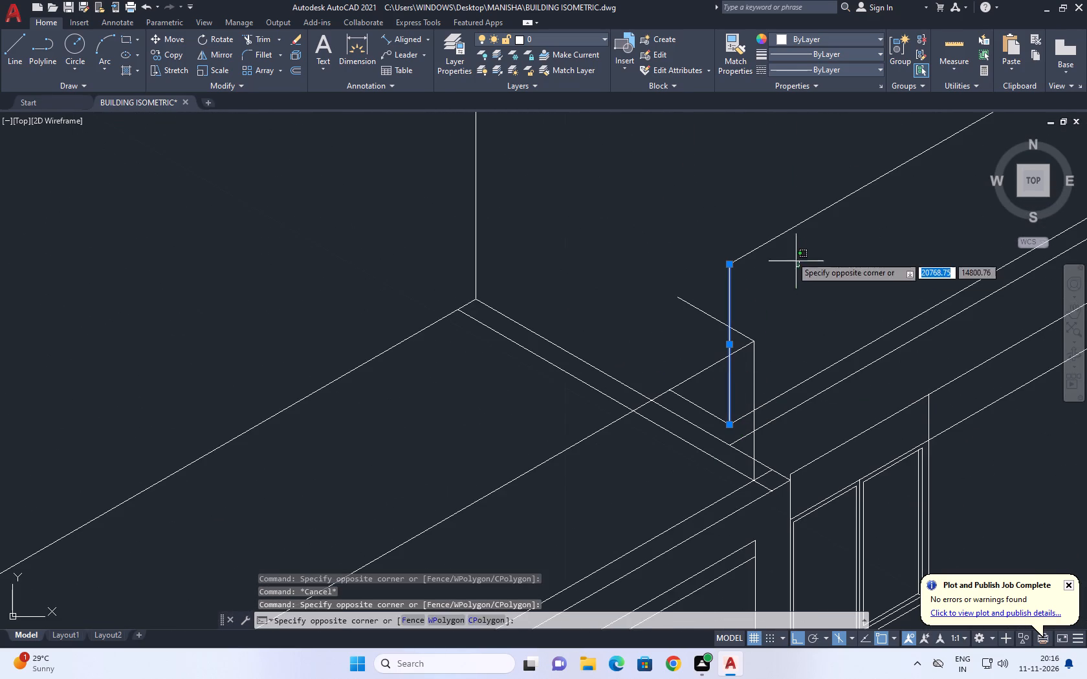
pyautogui.moveTo(777, 239); pyautogui.dragTo(771, 237)
pyautogui.moveTo(802, 273); pyautogui.dragTo(793, 259)
pyautogui.moveTo(758, 229); pyautogui.dragTo(740, 224)
pyautogui.scroll(1, 738, 239)
pyautogui.moveTo(764, 277); pyautogui.dragTo(773, 325, button='middle')
pyautogui.press('m')
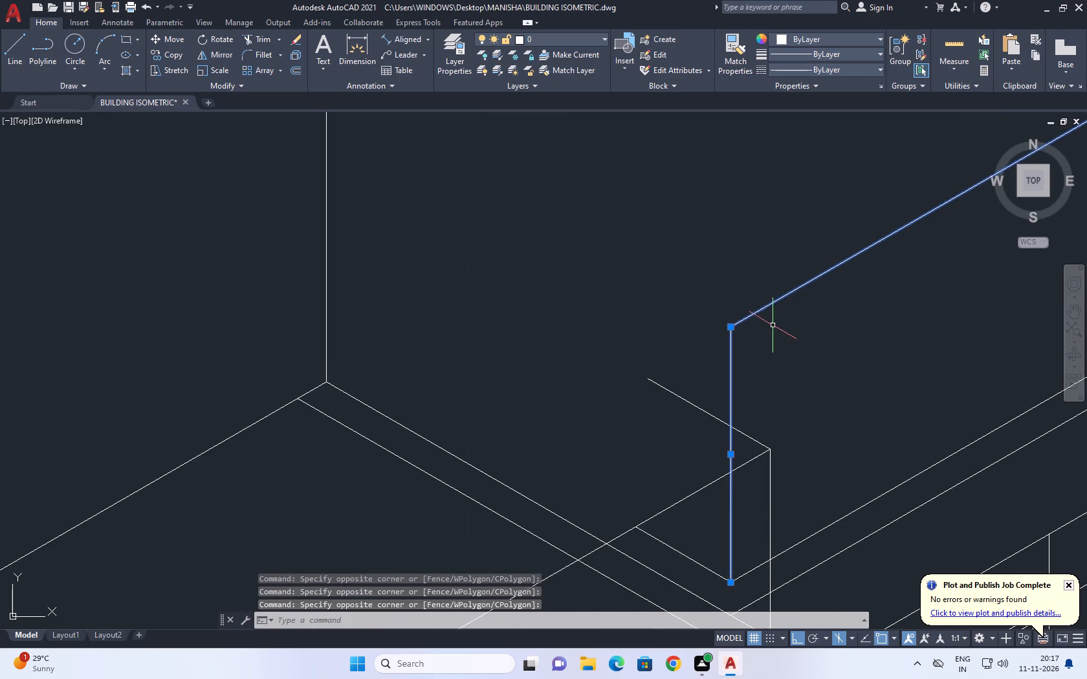
pyautogui.press('space')
pyautogui.moveTo(744, 523); pyautogui.dragTo(743, 250, button='middle')
pyautogui.moveTo(730, 307); pyautogui.dragTo(730, 314)
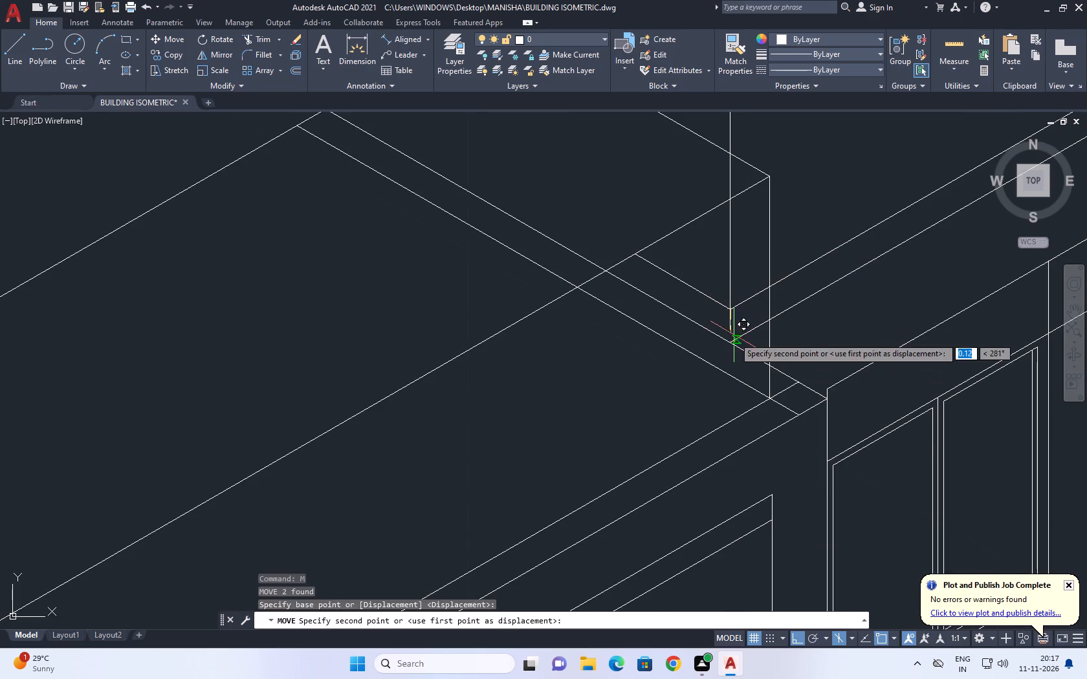
pyautogui.click(733, 343)
# Delete the short isometric line running back from the top of the central block's vertical.
pyautogui.scroll(-3, 740, 342)
pyautogui.moveTo(767, 271); pyautogui.dragTo(768, 344, button='middle')
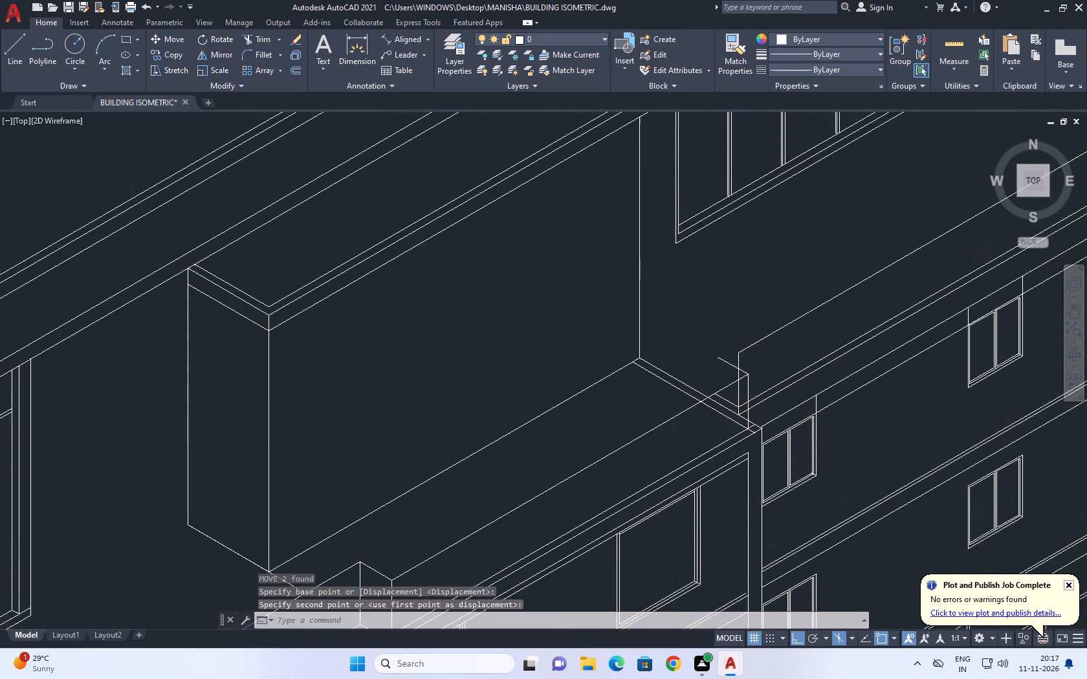
pyautogui.scroll(-1, 763, 357)
pyautogui.scroll(3, 738, 371)
pyautogui.click(747, 343)
pyautogui.moveTo(794, 346); pyautogui.dragTo(769, 372, button='middle')
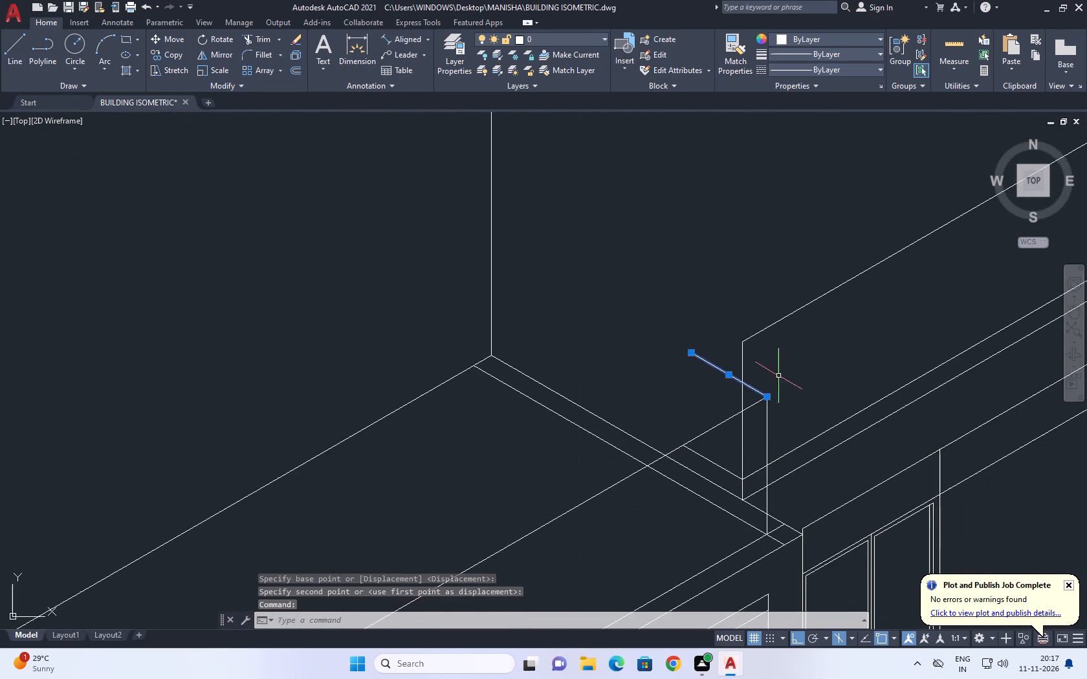
pyautogui.scroll(-3, 782, 377)
pyautogui.scroll(4, 762, 402)
pyautogui.moveTo(874, 301); pyautogui.dragTo(839, 339, button='middle')
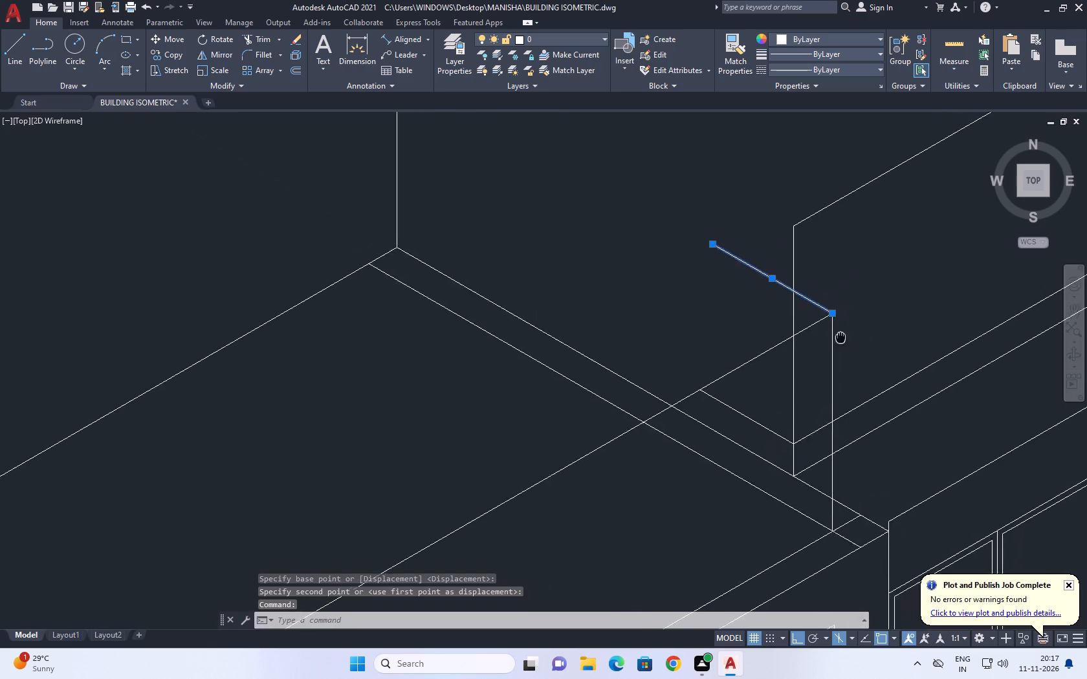
pyautogui.moveTo(839, 339); pyautogui.dragTo(776, 373, button='middle')
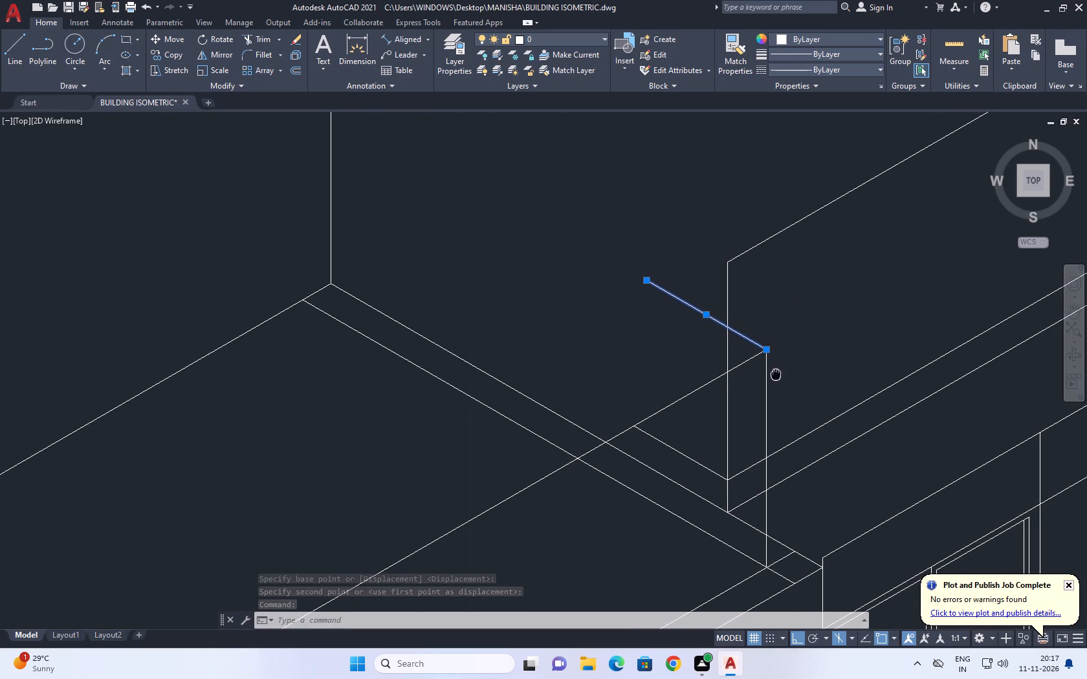
pyautogui.moveTo(776, 373); pyautogui.dragTo(776, 373, button='middle')
pyautogui.scroll(-2, 789, 394)
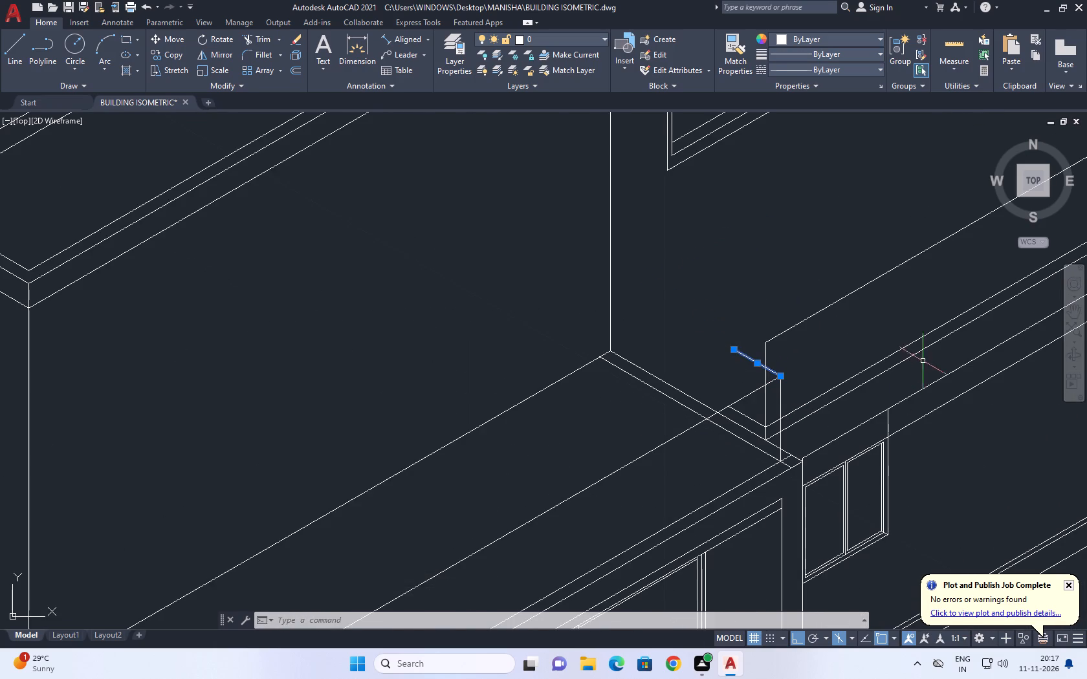
pyautogui.moveTo(918, 367); pyautogui.dragTo(714, 409, button='middle')
pyautogui.scroll(-2, 713, 410)
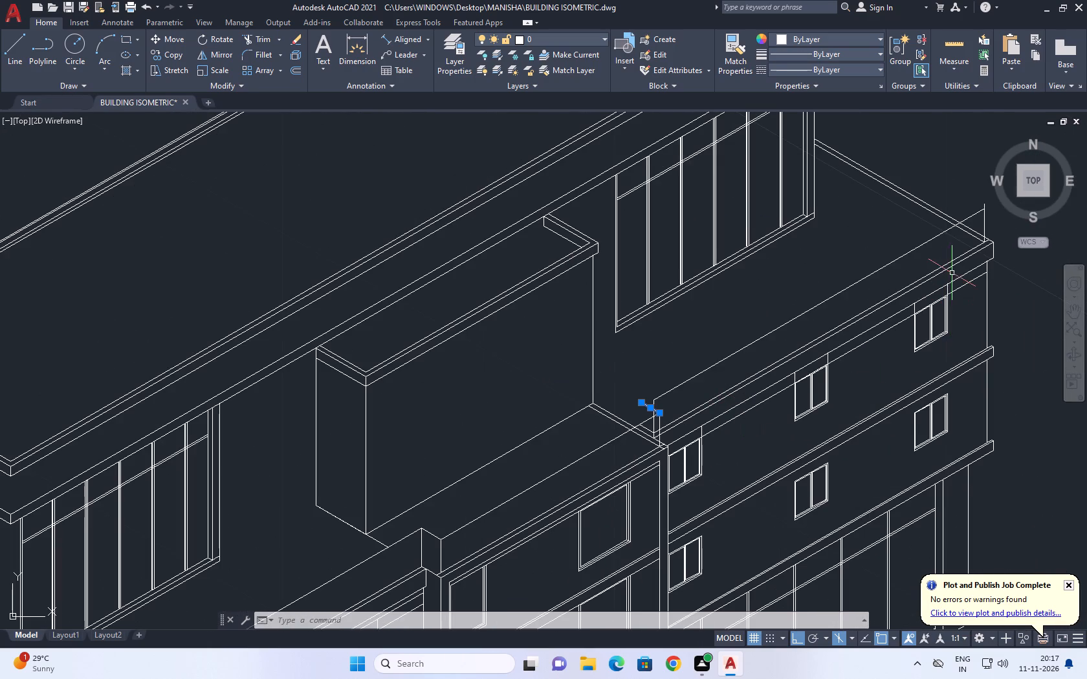
pyautogui.moveTo(954, 266); pyautogui.dragTo(944, 303, button='middle')
pyautogui.scroll(1, 592, 473)
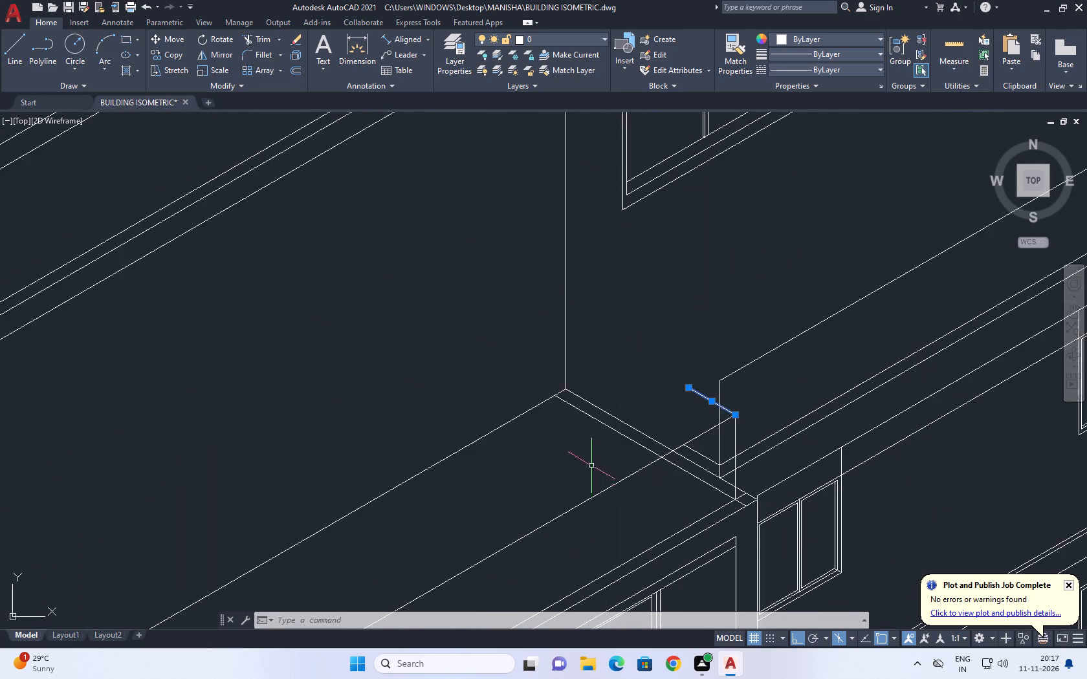
pyautogui.scroll(3, 595, 461)
pyautogui.press('Escape')
pyautogui.moveTo(726, 451); pyautogui.dragTo(718, 454)
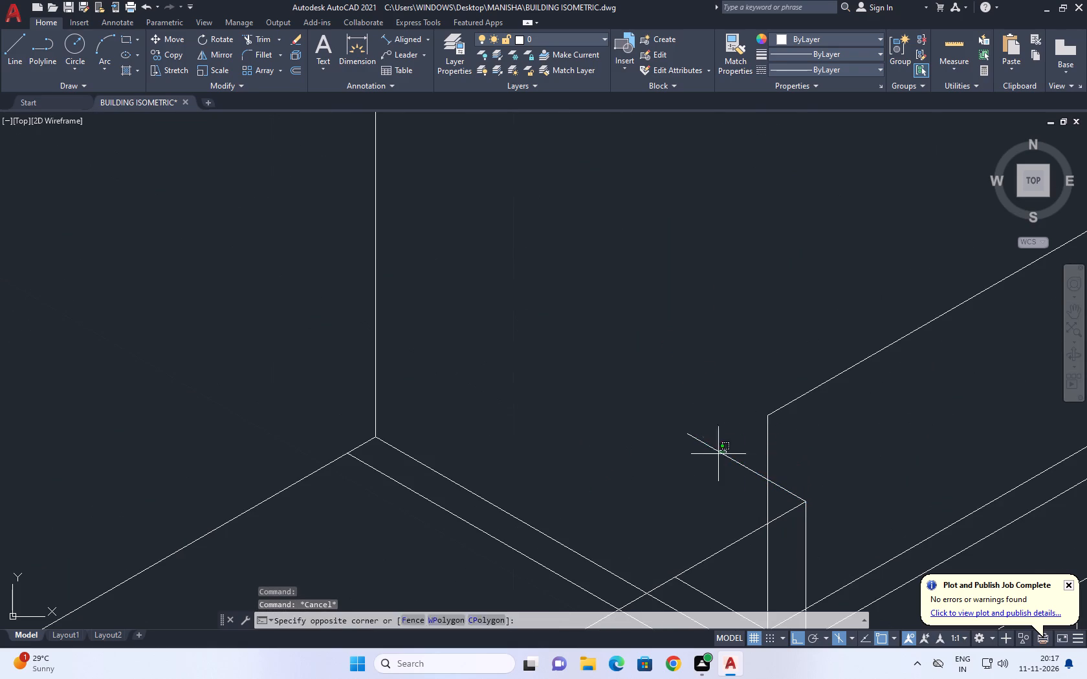
pyautogui.click(685, 460)
pyautogui.press('Delete')
# Draw an isometric line from the top of the far wing's vertical forward along the short roof direction, past the central block's vertical.
pyautogui.moveTo(826, 452); pyautogui.dragTo(763, 398, button='middle')
pyautogui.write('L')
pyautogui.press('space')
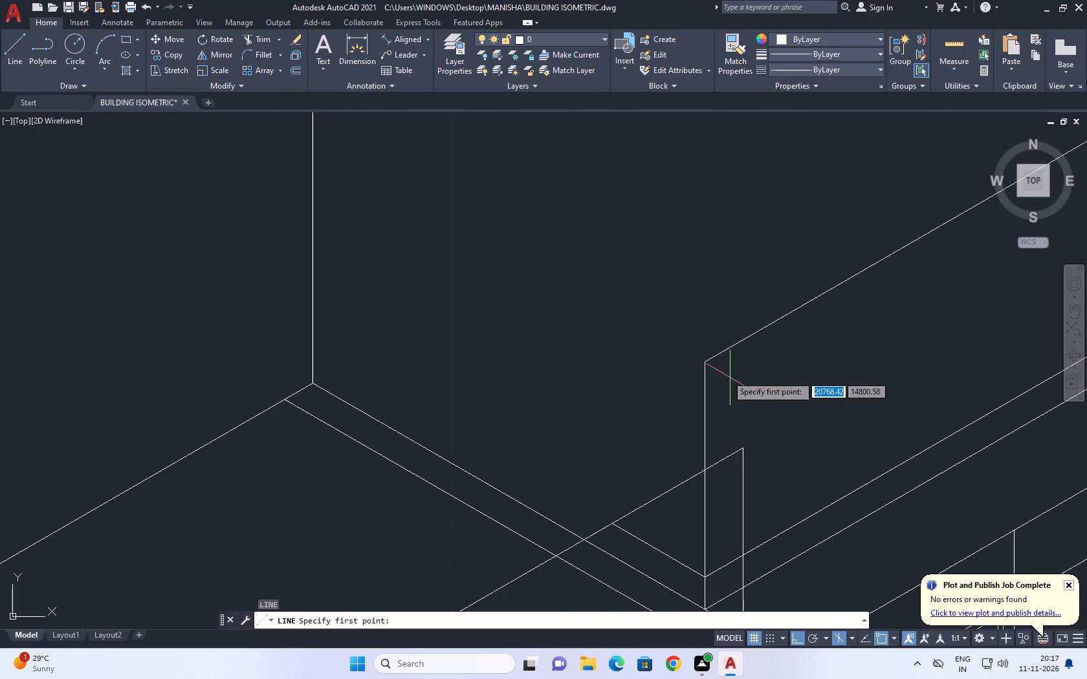
pyautogui.click(709, 364)
pyautogui.scroll(-1, 762, 449)
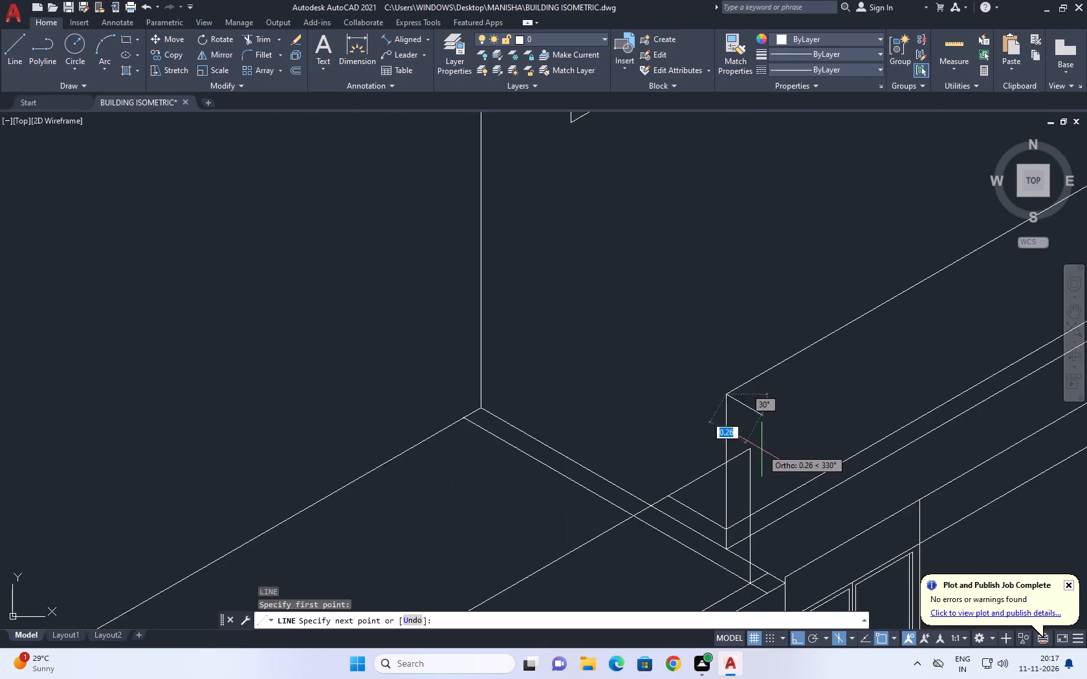
pyautogui.moveTo(773, 460); pyautogui.dragTo(749, 394, button='middle')
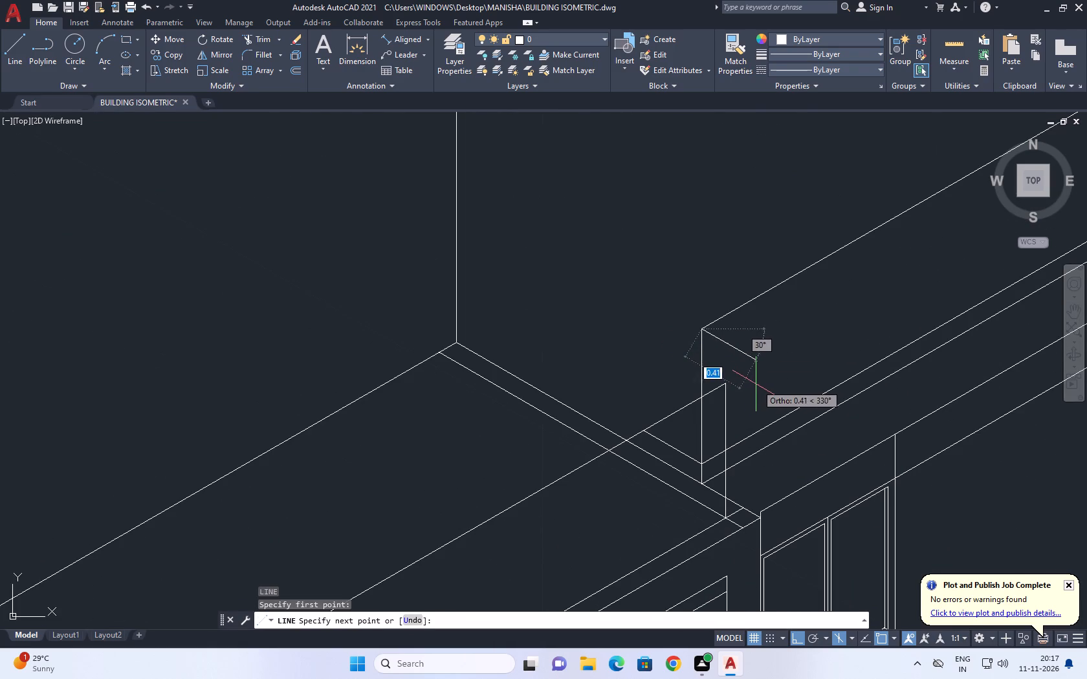
pyautogui.click(743, 385)
pyautogui.press('Escape')
# Move the new short isometric line straight down onto the top of the central block's vertical.
pyautogui.scroll(1, 713, 401)
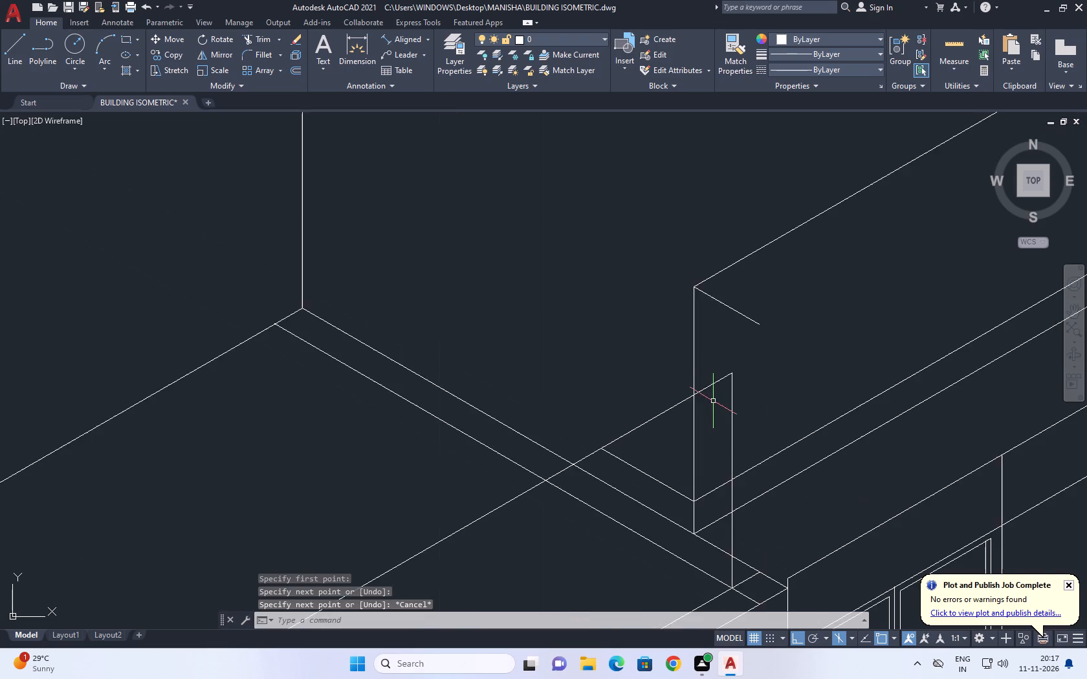
pyautogui.scroll(-3, 729, 394)
pyautogui.moveTo(731, 400); pyautogui.dragTo(746, 393, button='middle')
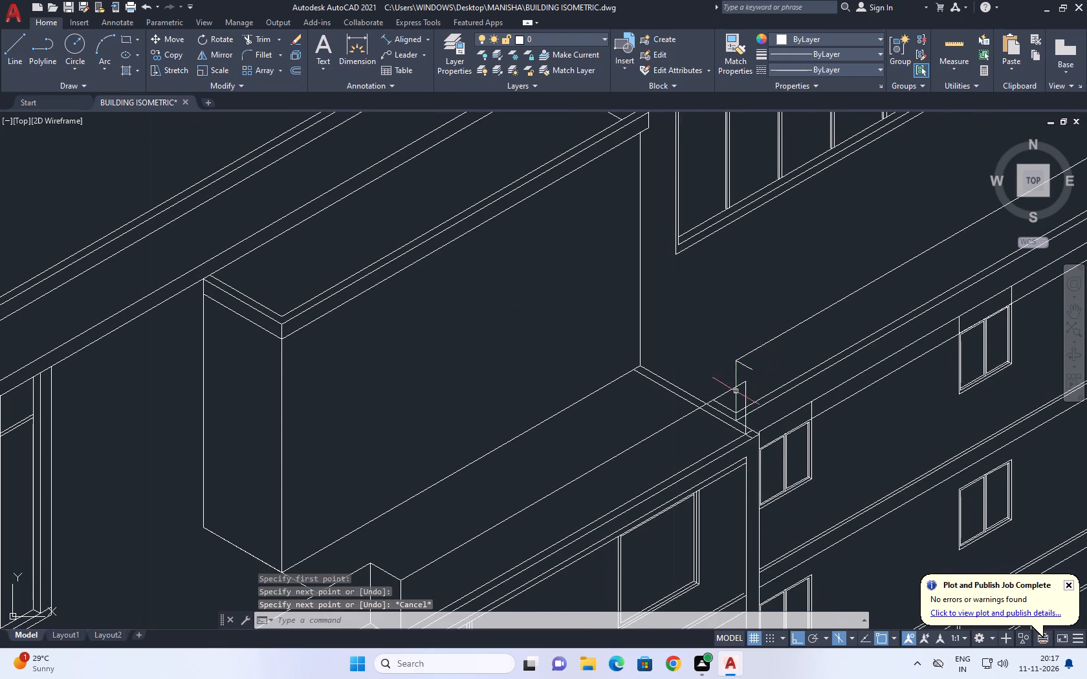
pyautogui.scroll(2, 740, 392)
pyautogui.click(749, 319)
pyautogui.click(743, 336)
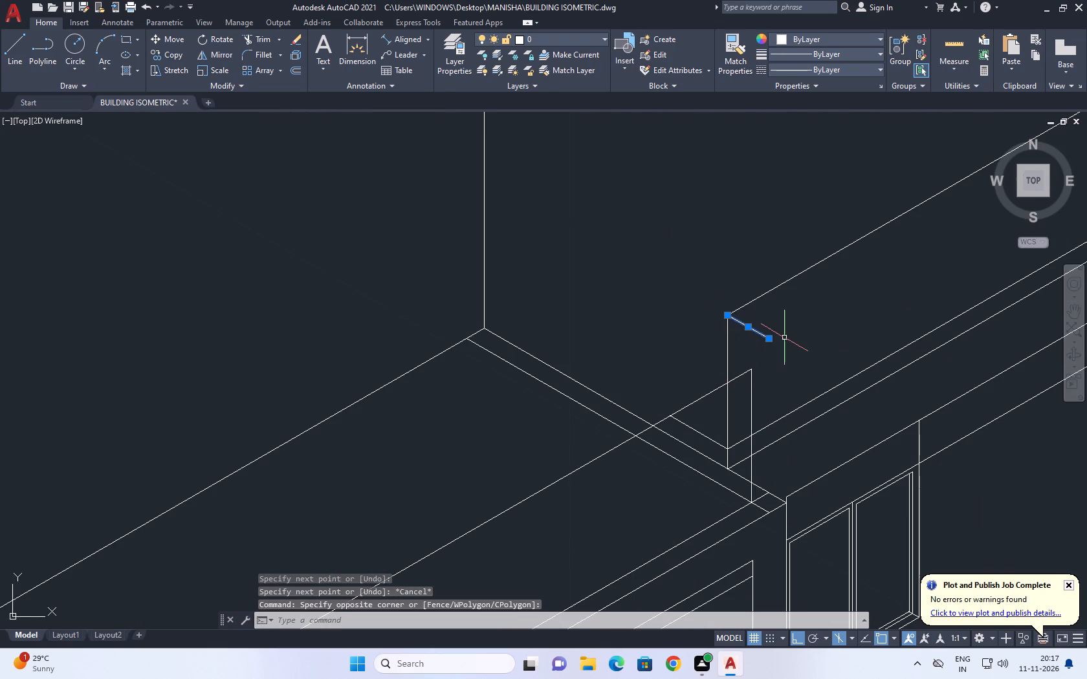
pyautogui.press('m')
pyautogui.press('space')
pyautogui.scroll(2, 762, 344)
pyautogui.click(745, 310)
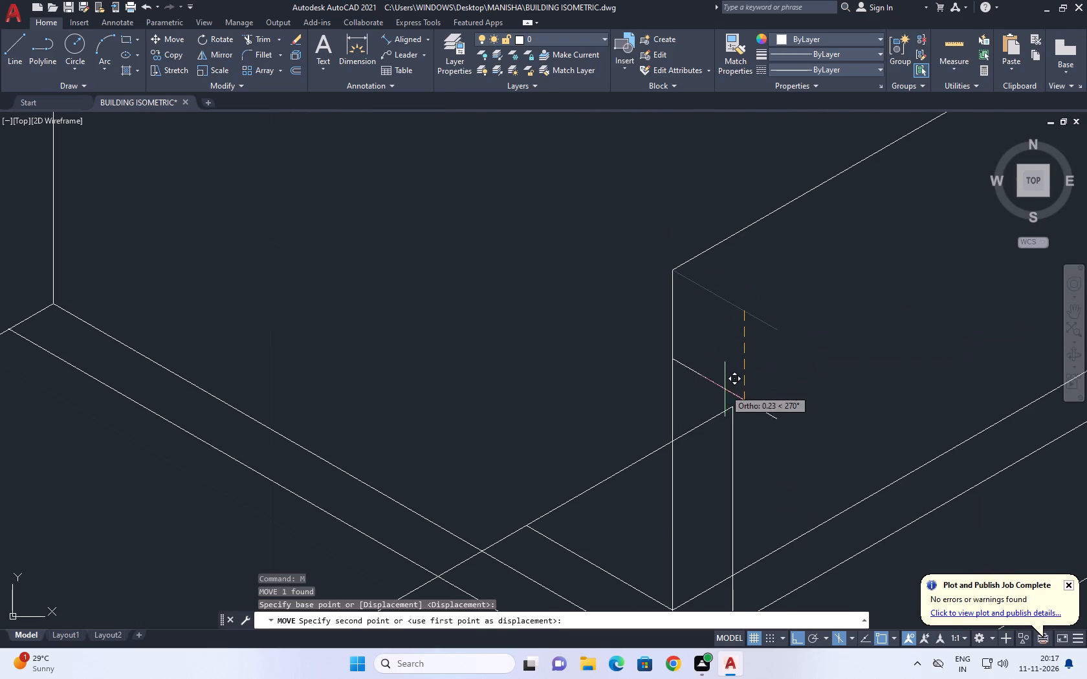
pyautogui.click(732, 404)
pyautogui.scroll(-2, 740, 321)
# Trim both ends of the short isometric line beyond the far wing's and the central block's verticals.
pyautogui.press('t')
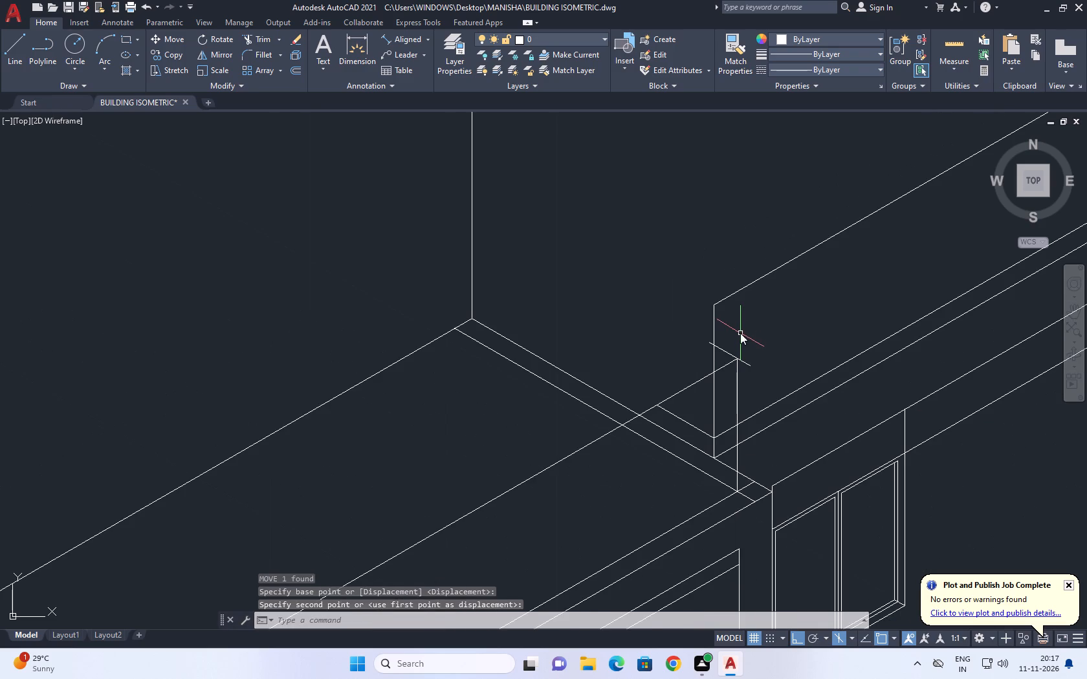
pyautogui.press('r')
pyautogui.press('space')
pyautogui.scroll(1, 721, 347)
pyautogui.click(703, 343)
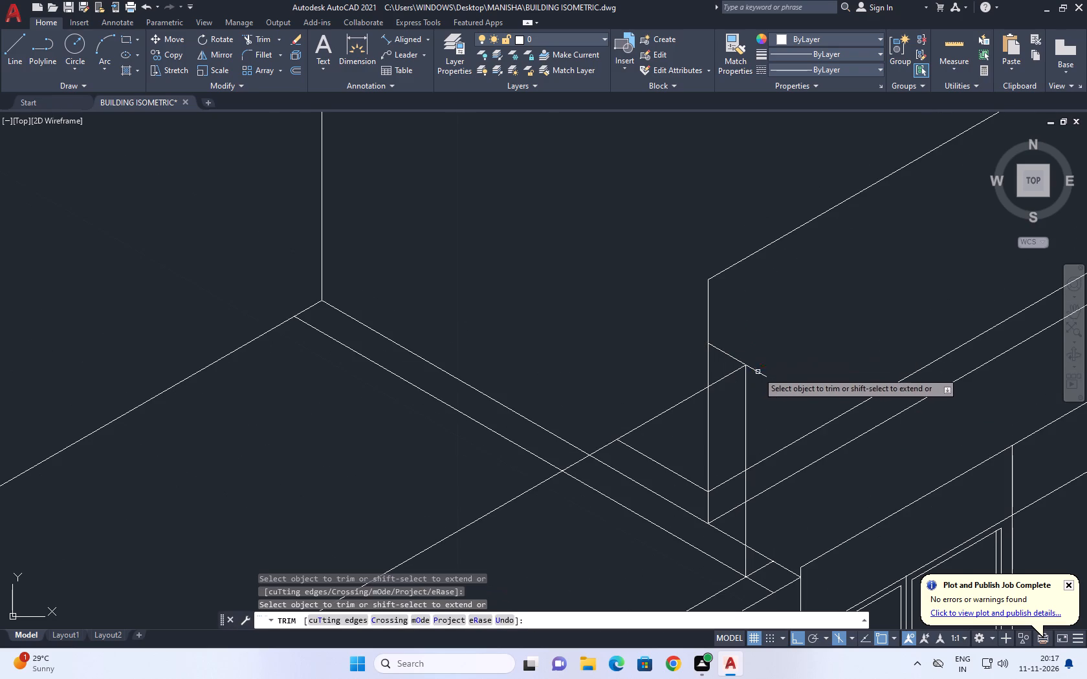
pyautogui.click(758, 371)
pyautogui.scroll(-5, 760, 348)
pyautogui.press('Escape')
# Move the far wing's raised long line and its vertical down so their corner meets the back end of the short connecting line.
pyautogui.scroll(2, 776, 349)
pyautogui.scroll(3, 718, 382)
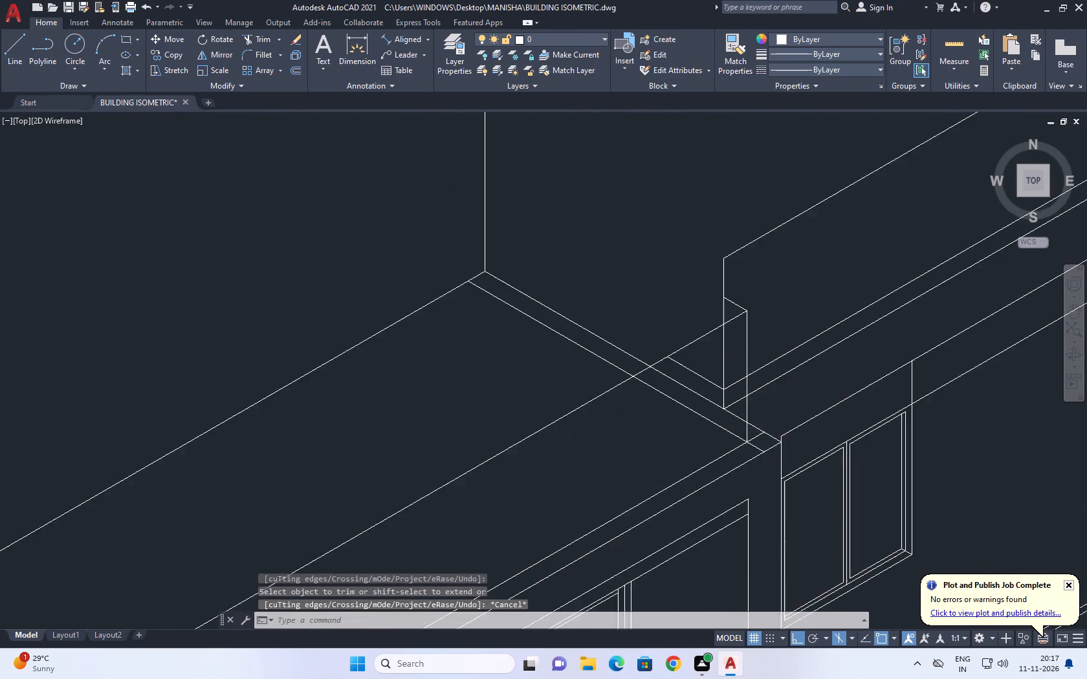
pyautogui.moveTo(739, 386); pyautogui.dragTo(751, 390, button='middle')
pyautogui.scroll(-3, 751, 390)
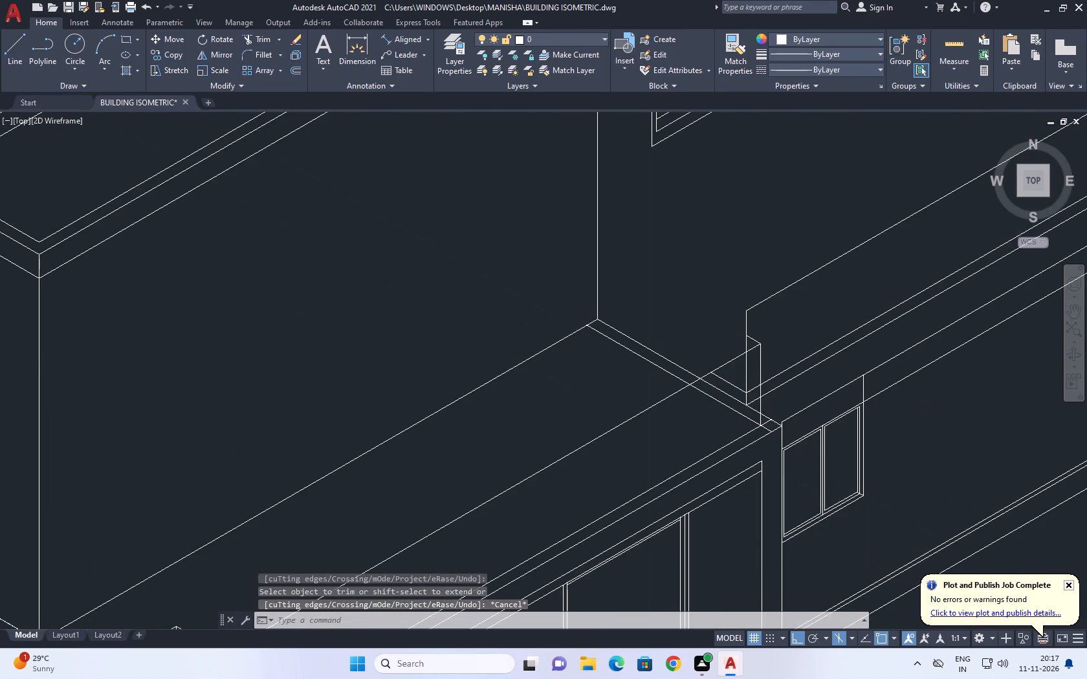
pyautogui.scroll(3, 752, 393)
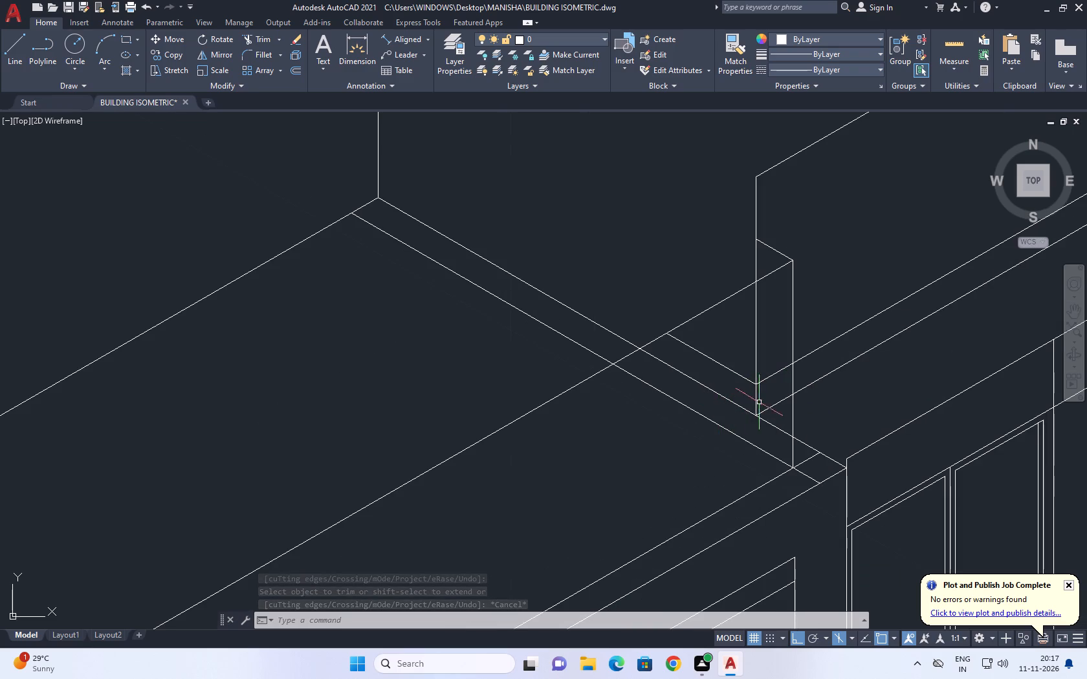
pyautogui.scroll(-2, 811, 383)
pyautogui.scroll(2, 809, 370)
pyautogui.scroll(1, 812, 275)
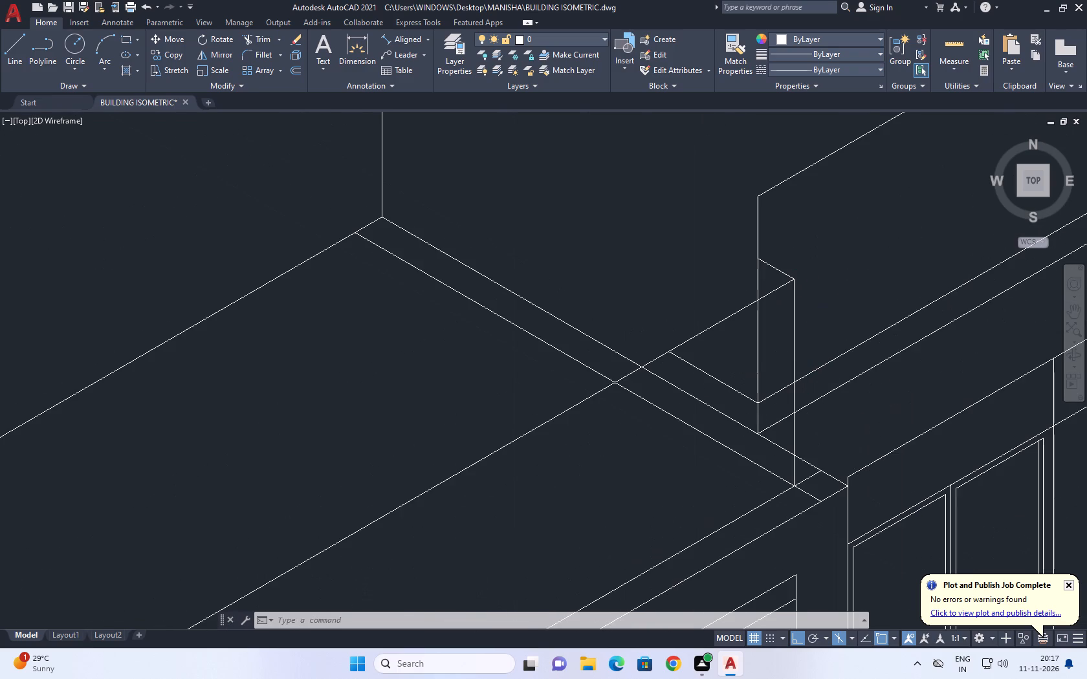
pyautogui.scroll(-3, 807, 304)
pyautogui.moveTo(837, 252); pyautogui.dragTo(738, 343, button='middle')
pyautogui.moveTo(767, 337); pyautogui.dragTo(755, 322)
pyautogui.click(718, 286)
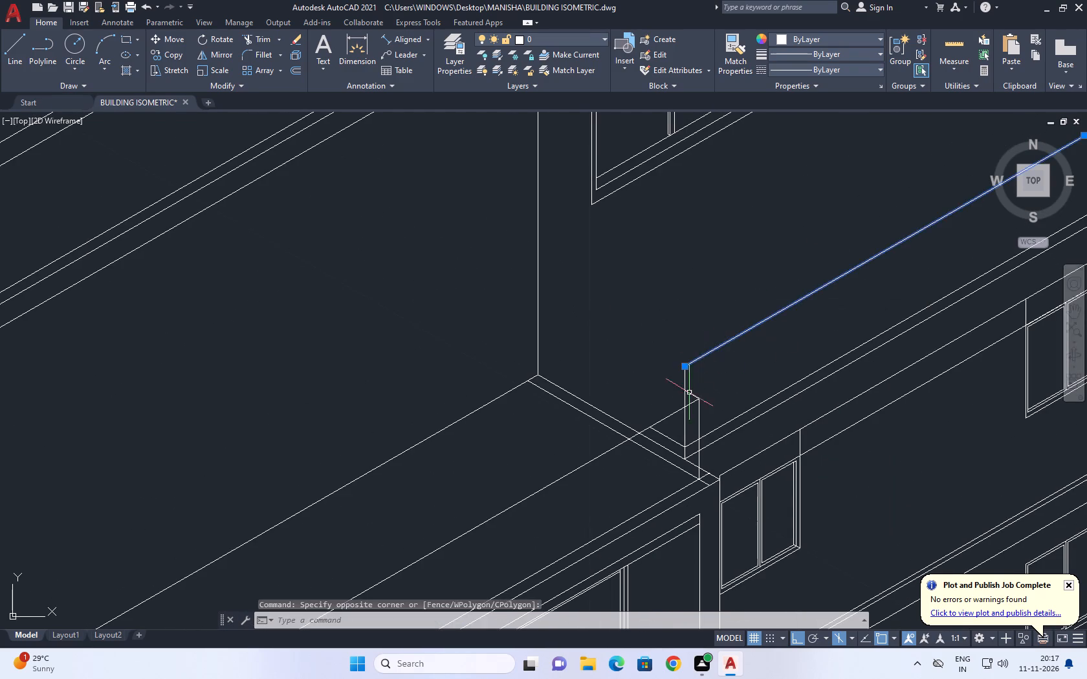
pyautogui.scroll(1, 685, 403)
pyautogui.press('Escape')
pyautogui.scroll(-2, 693, 393)
pyautogui.click(699, 364)
pyautogui.click(673, 369)
pyautogui.scroll(2, 696, 376)
pyautogui.moveTo(690, 384); pyautogui.dragTo(682, 385)
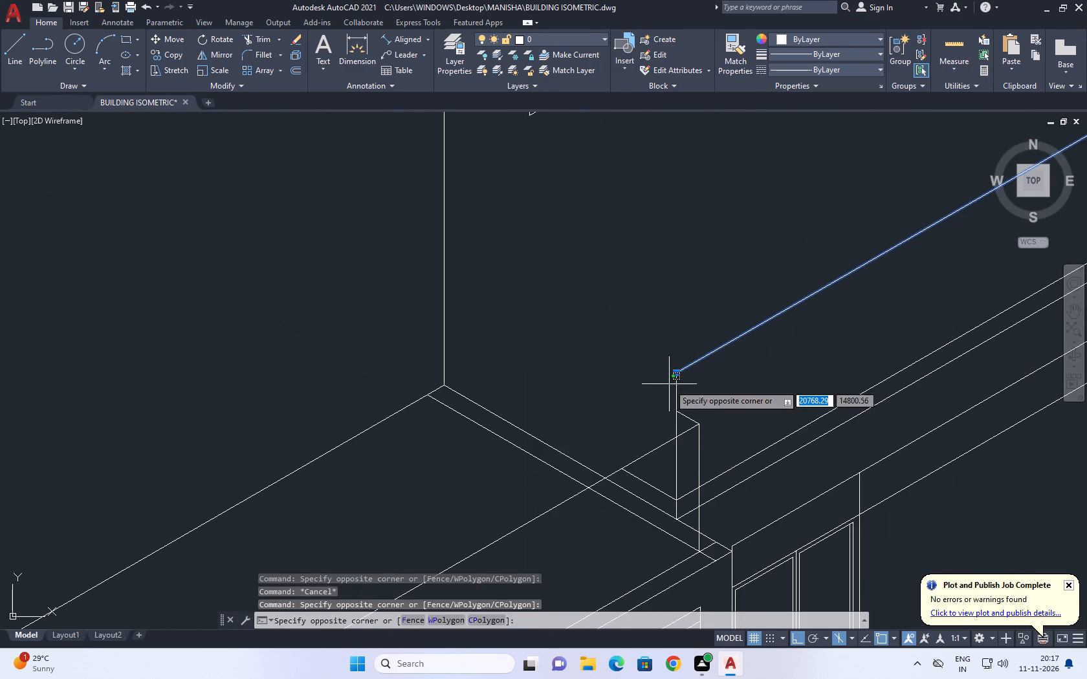
pyautogui.click(659, 383)
pyautogui.scroll(1, 738, 383)
pyautogui.press('m')
pyautogui.press('space')
pyautogui.scroll(1, 653, 391)
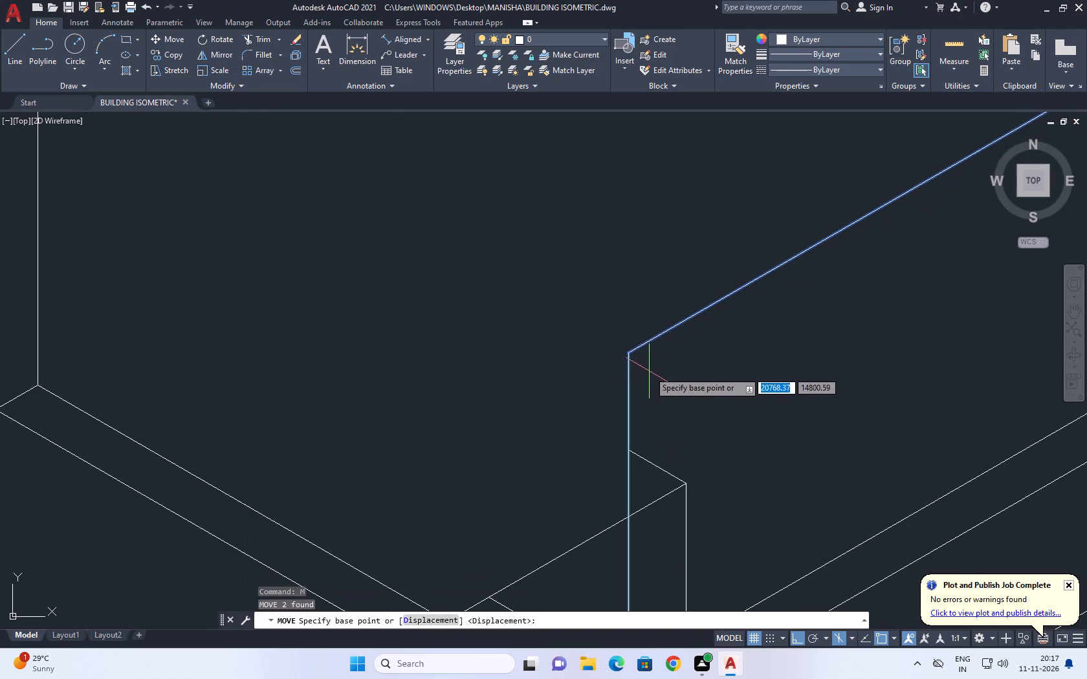
pyautogui.click(629, 350)
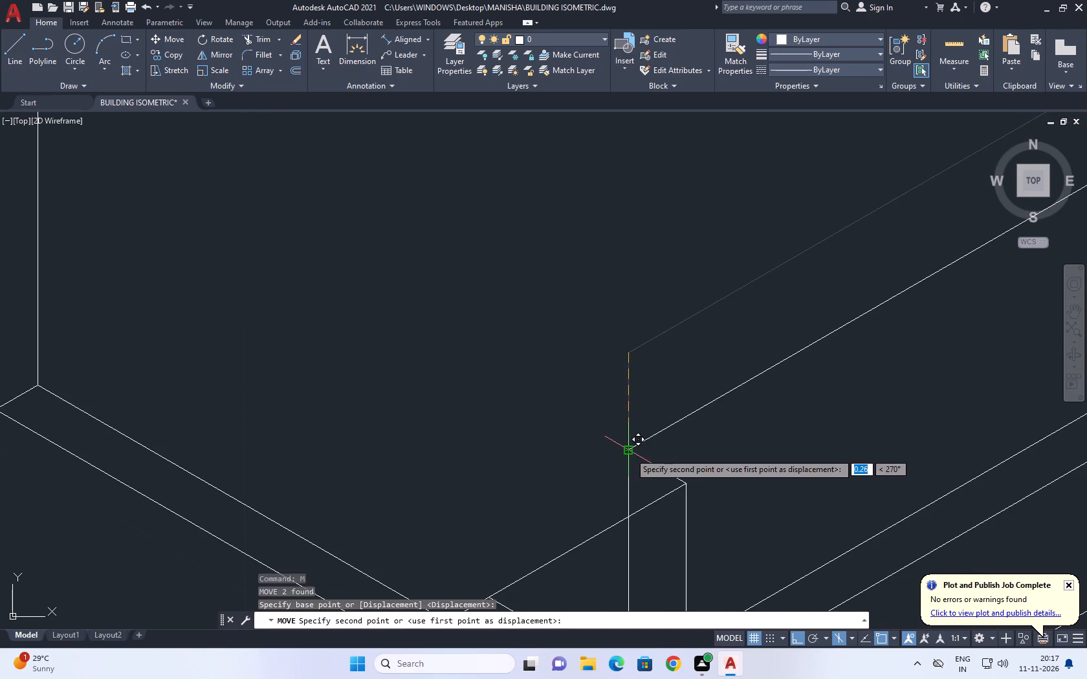
pyautogui.click(630, 453)
pyautogui.scroll(-3, 633, 332)
# Trim the far wing vertical's excess below the central block's far roof edge.
pyautogui.scroll(1, 642, 438)
pyautogui.write('TR')
pyautogui.scroll(2, 631, 422)
pyautogui.press('space')
pyautogui.click(633, 455)
pyautogui.click(606, 444)
pyautogui.moveTo(626, 487); pyautogui.dragTo(626, 493)
pyautogui.click(600, 501)
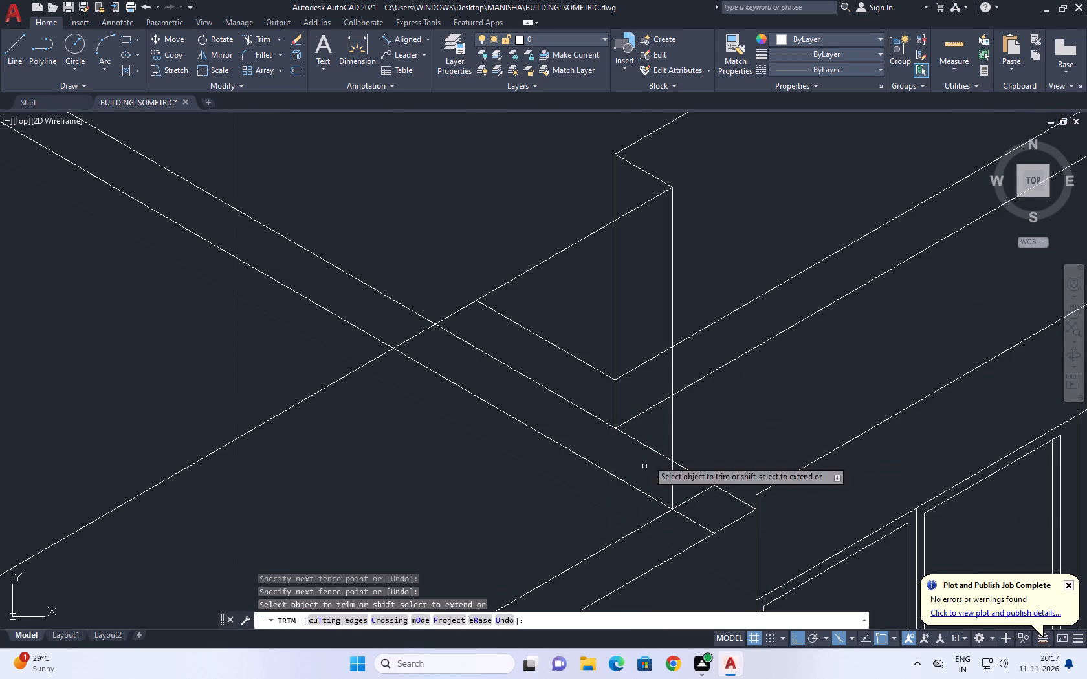
# Trim the far wing vertical below the inner roof corner and the wing's upper roof line between the two verticals.
pyautogui.scroll(2, 659, 417)
pyautogui.click(601, 363)
pyautogui.click(521, 362)
pyautogui.scroll(-3, 651, 334)
pyautogui.click(650, 285)
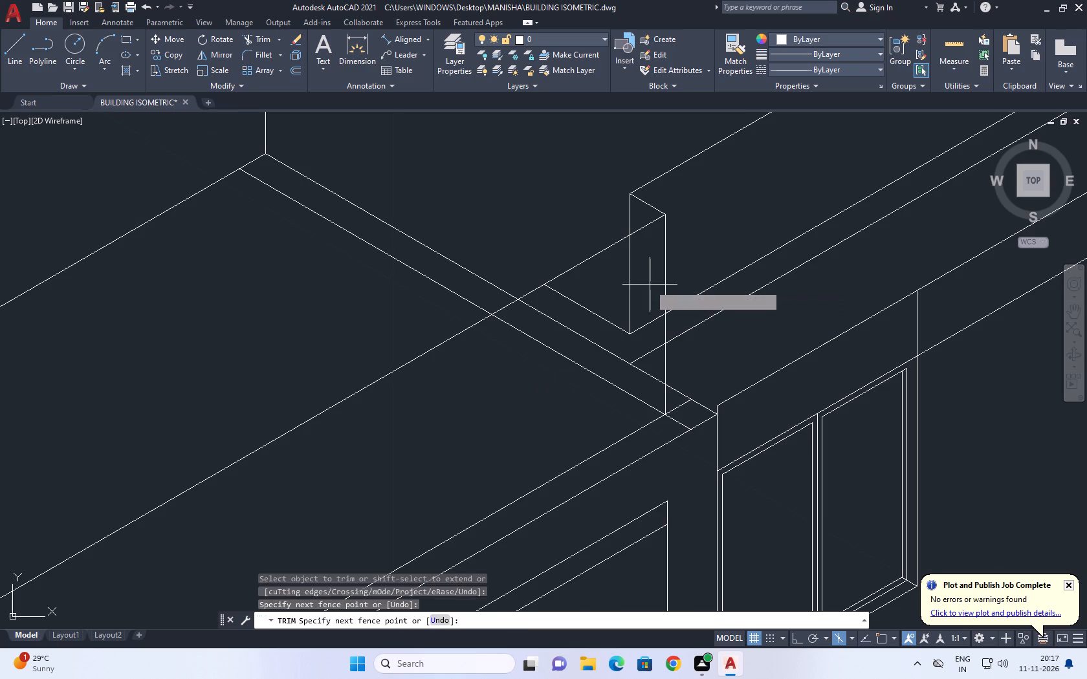
pyautogui.click(664, 290)
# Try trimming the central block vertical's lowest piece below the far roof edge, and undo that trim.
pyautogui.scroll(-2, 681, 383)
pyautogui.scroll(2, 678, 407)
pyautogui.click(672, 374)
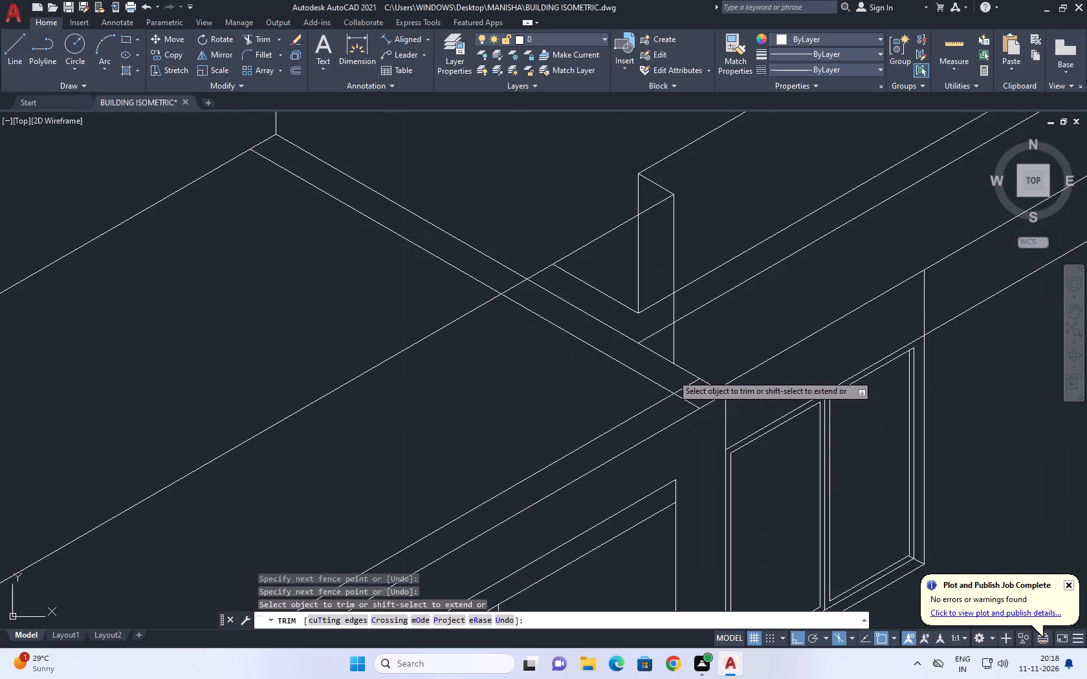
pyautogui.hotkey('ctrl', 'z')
# Trim the far wing's lower roof line where it runs behind the parapet end, between the two verticals.
pyautogui.scroll(-2, 715, 297)
pyautogui.click(717, 296)
pyautogui.click(735, 296)
pyautogui.click(685, 297)
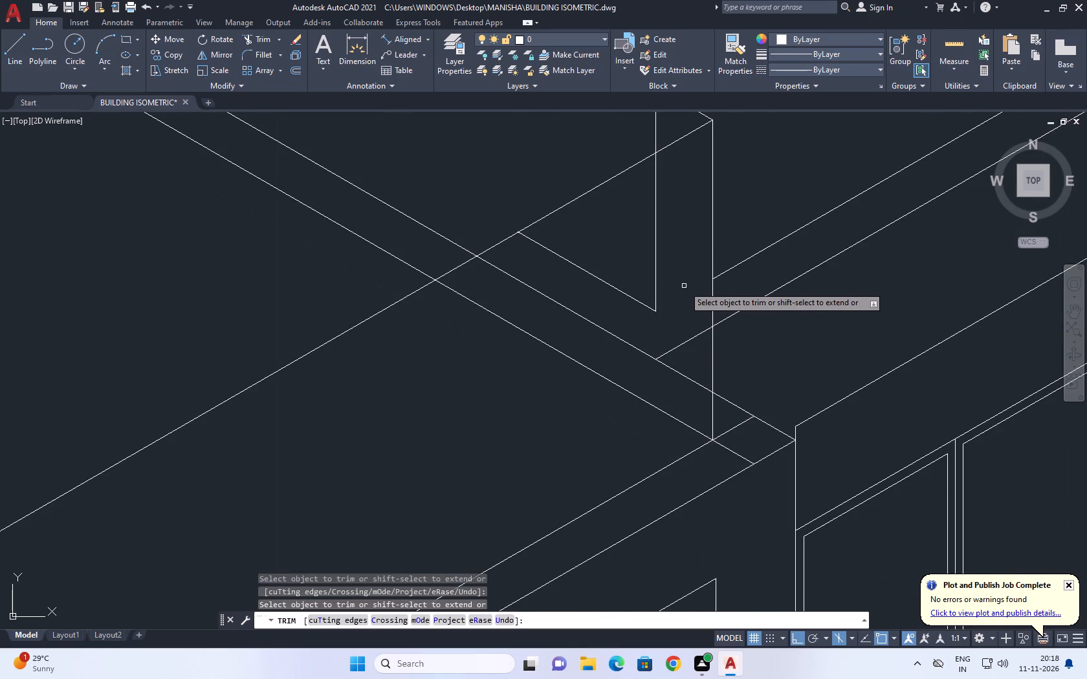
pyautogui.scroll(-4, 684, 286)
pyautogui.moveTo(729, 252); pyautogui.dragTo(724, 283, button='middle')
pyautogui.scroll(2, 685, 334)
pyautogui.click(668, 314)
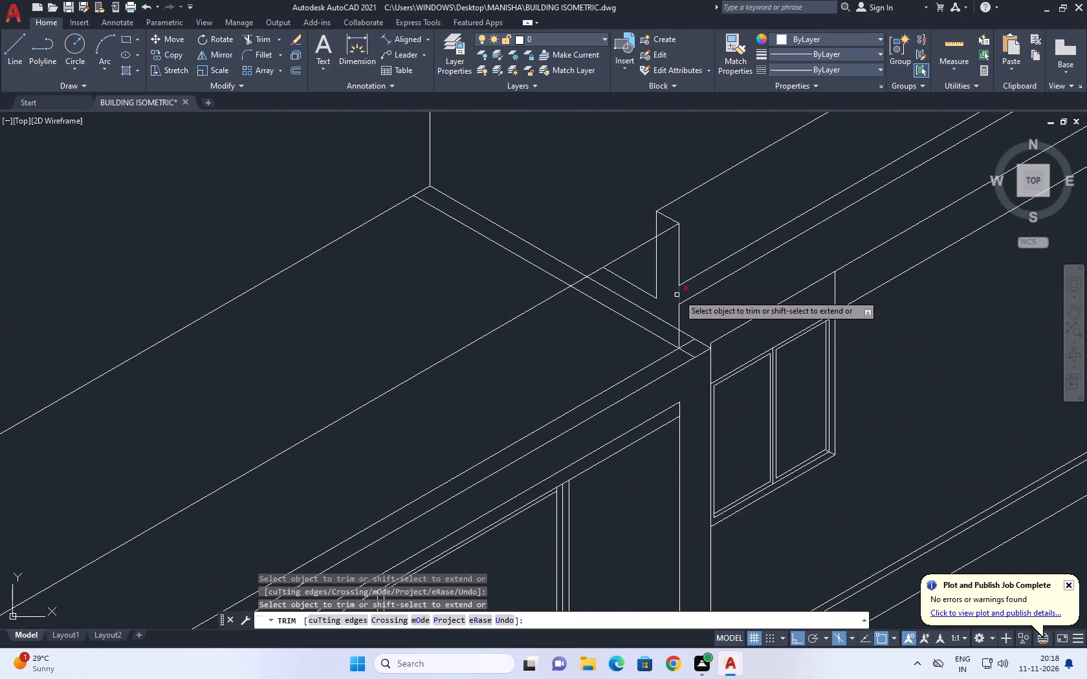
# Draw the far wing's end parapet top line from the far corner vertical back to just past the upper block's wall edge.
pyautogui.moveTo(743, 255); pyautogui.dragTo(721, 332, button='middle')
pyautogui.scroll(-2, 714, 345)
pyautogui.press('space')
pyautogui.scroll(-2, 752, 306)
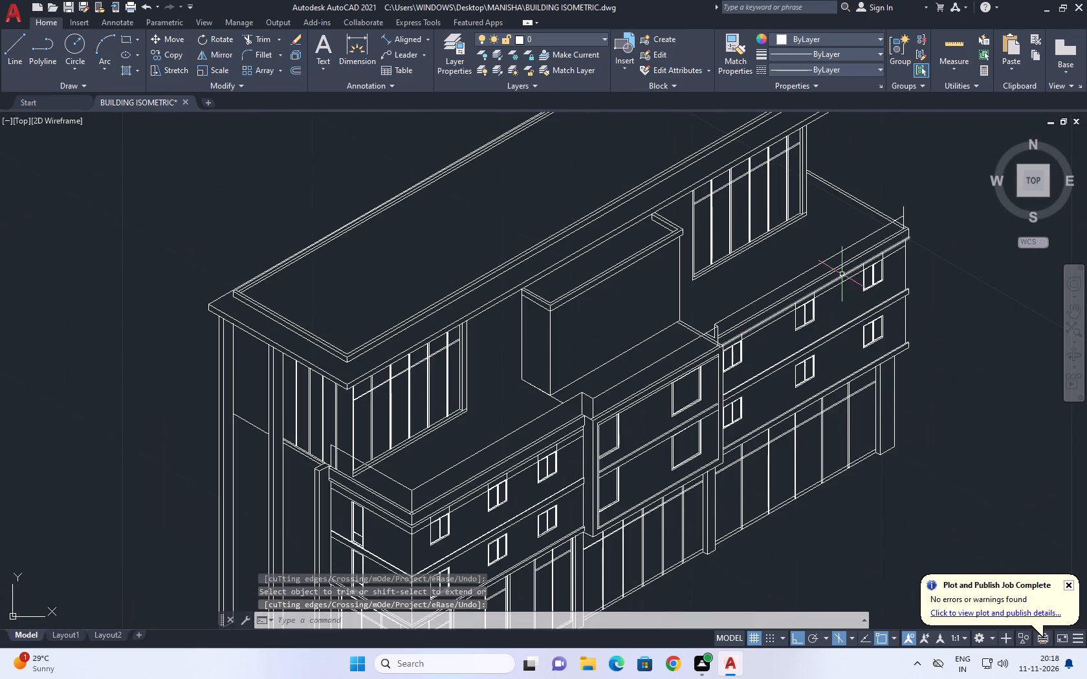
pyautogui.moveTo(843, 274); pyautogui.dragTo(807, 329, button='middle')
pyautogui.scroll(1, 866, 270)
pyautogui.moveTo(866, 270); pyautogui.dragTo(853, 347, button='middle')
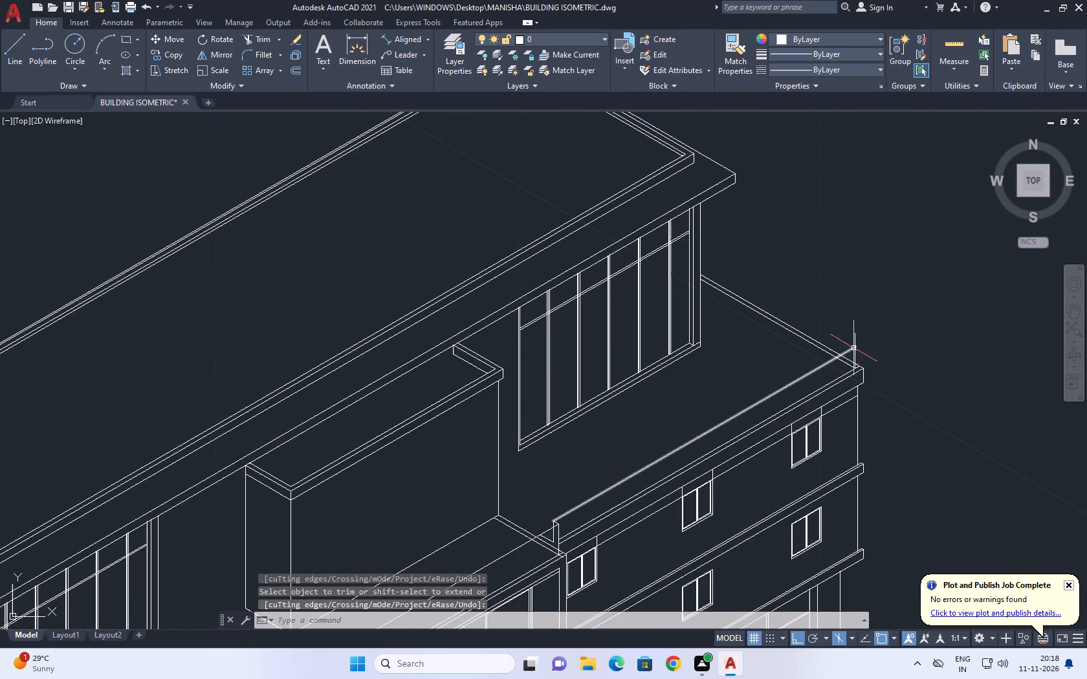
pyautogui.scroll(1, 815, 398)
pyautogui.moveTo(811, 398); pyautogui.dragTo(804, 290, button='middle')
pyautogui.moveTo(662, 385); pyautogui.dragTo(673, 322, button='middle')
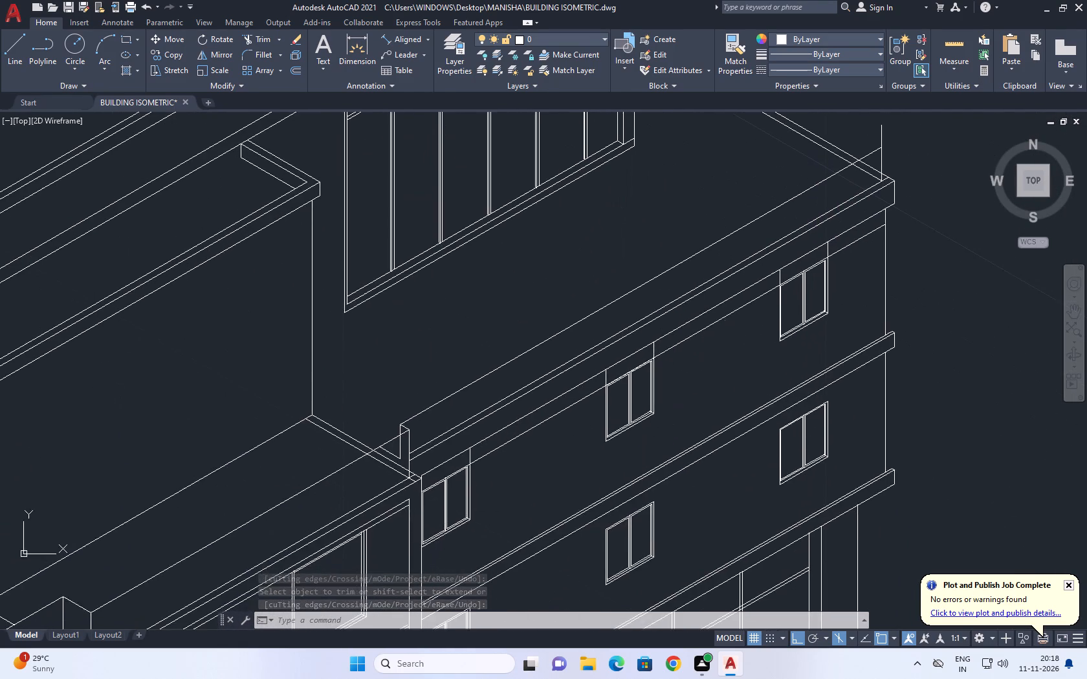
pyautogui.moveTo(815, 232); pyautogui.dragTo(773, 382, button='middle')
pyautogui.moveTo(844, 297); pyautogui.dragTo(838, 331, button='middle')
pyautogui.press('Escape')
pyautogui.scroll(1, 829, 339)
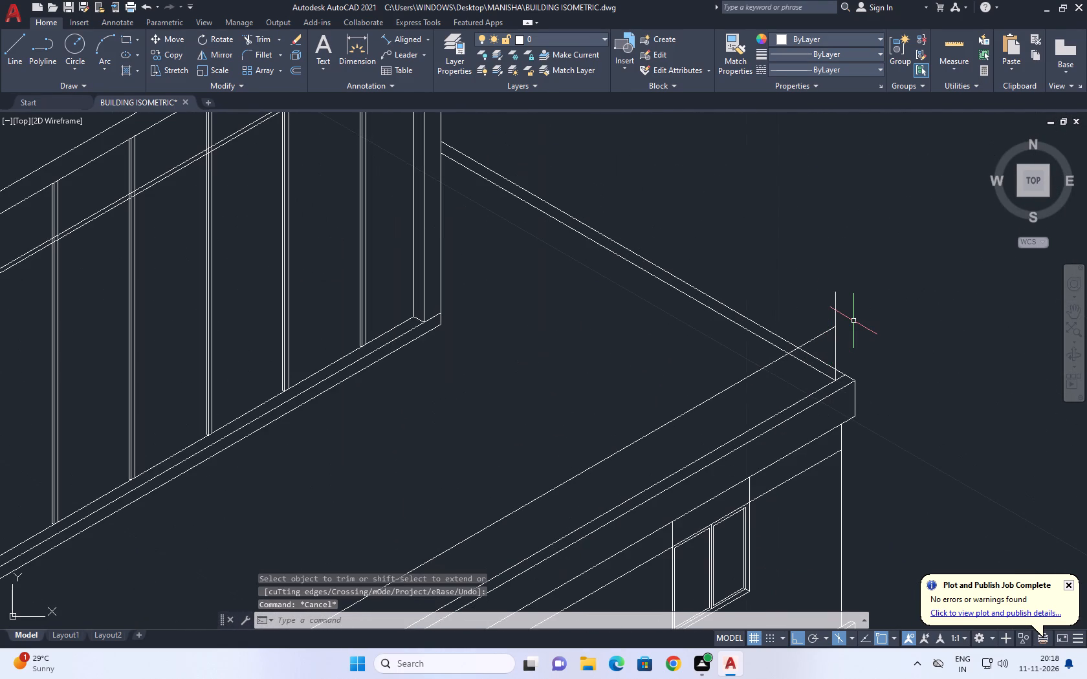
pyautogui.press('l')
pyautogui.press('space')
pyautogui.moveTo(862, 330); pyautogui.dragTo(881, 377, button='middle')
pyautogui.scroll(1, 883, 378)
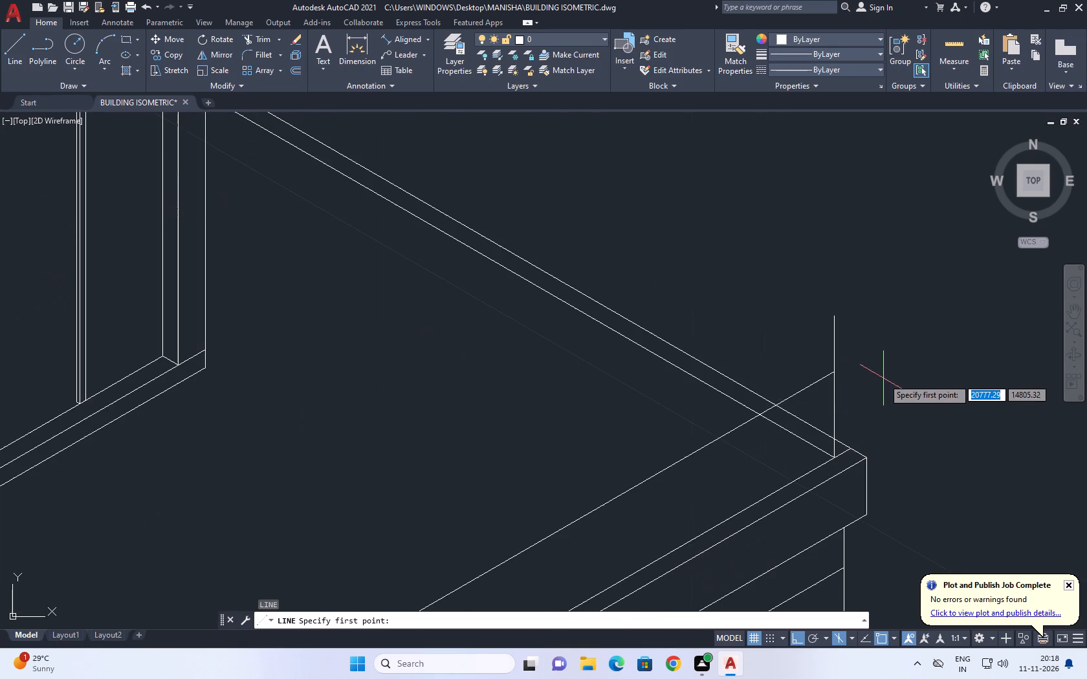
pyautogui.click(835, 374)
pyautogui.scroll(-1, 649, 294)
pyautogui.moveTo(593, 250); pyautogui.dragTo(712, 321, button='middle')
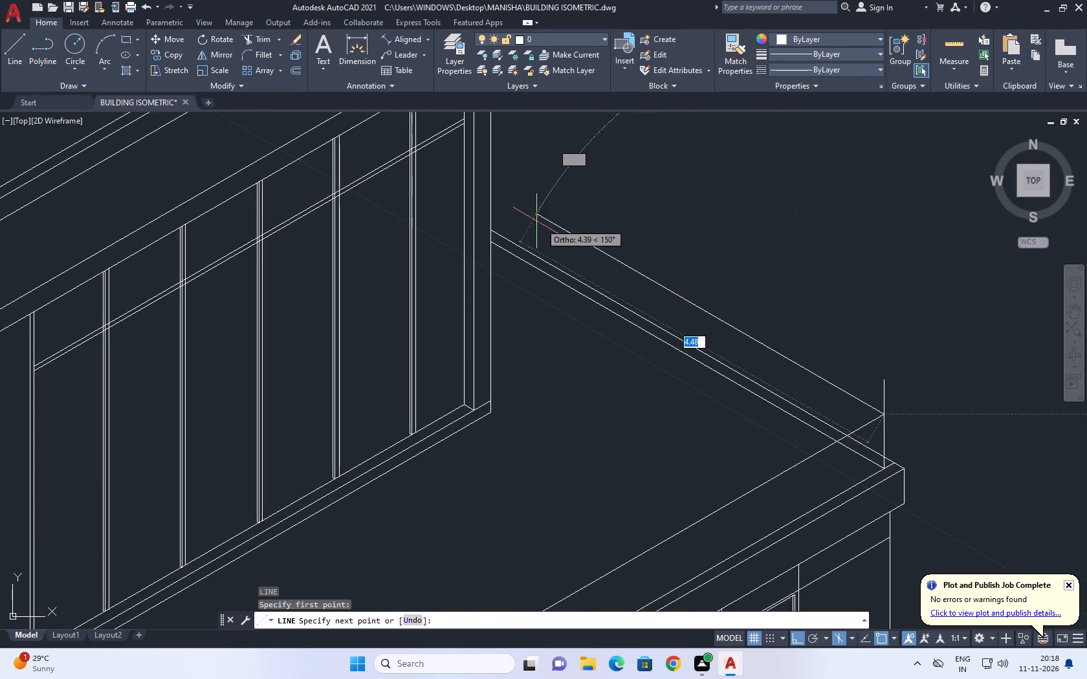
pyautogui.scroll(3, 497, 193)
pyautogui.click(461, 171)
pyautogui.press('space')
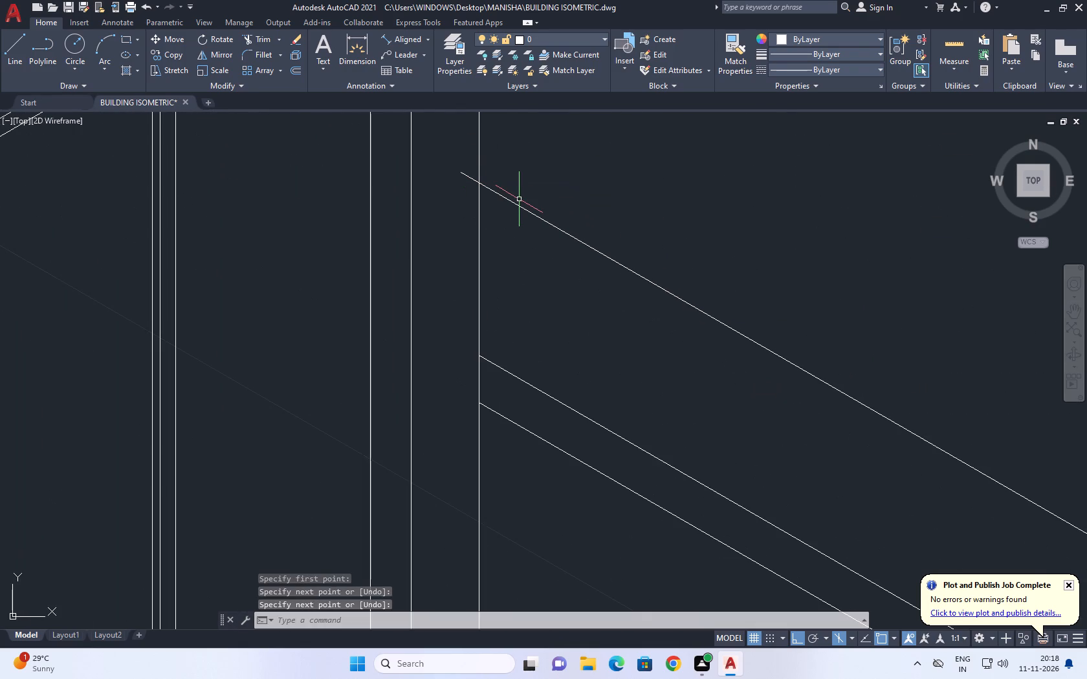
# Trim the end parapet line's overshoot past the upper block's wall edge and the far corner vertical's excess above the parapet top.
pyautogui.write('TR')
pyautogui.press('space')
pyautogui.click(475, 178)
pyautogui.scroll(-5, 456, 213)
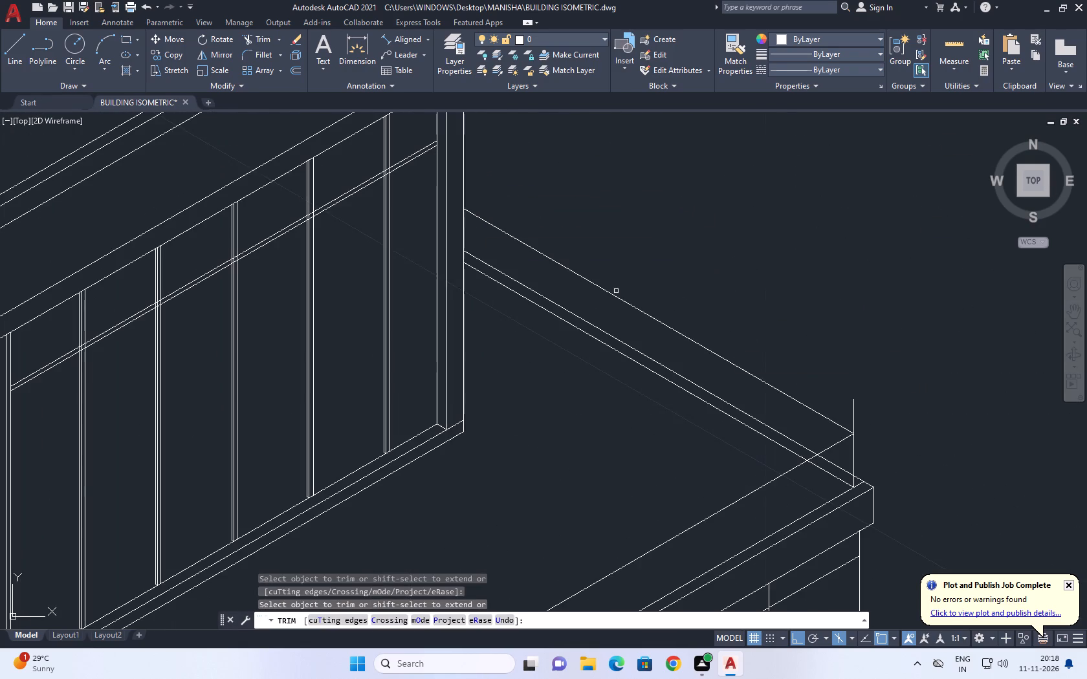
pyautogui.scroll(1, 877, 422)
pyautogui.moveTo(857, 409); pyautogui.dragTo(851, 409)
pyautogui.click(781, 385)
pyautogui.scroll(1, 809, 350)
pyautogui.scroll(-5, 809, 350)
pyautogui.press('space')
# Save the drawing as BUILDING ISOMETRIC in AutoCAD 2018 format, replacing the existing file.
pyautogui.scroll(2, 802, 412)
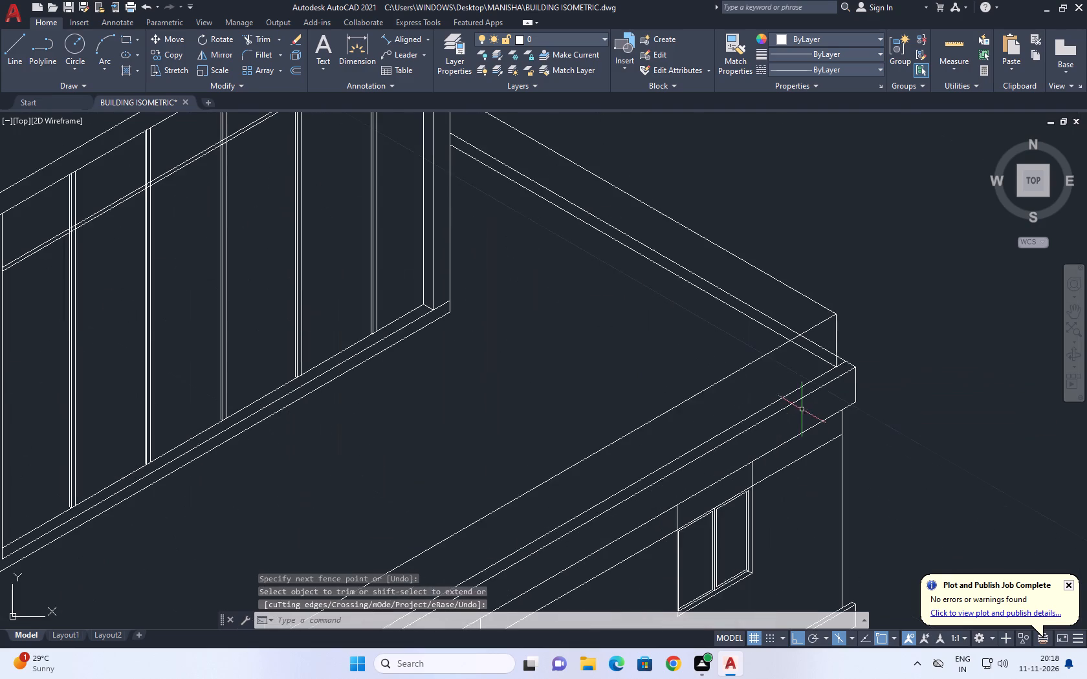
pyautogui.moveTo(866, 316); pyautogui.dragTo(861, 372, button='middle')
pyautogui.scroll(-5, 862, 371)
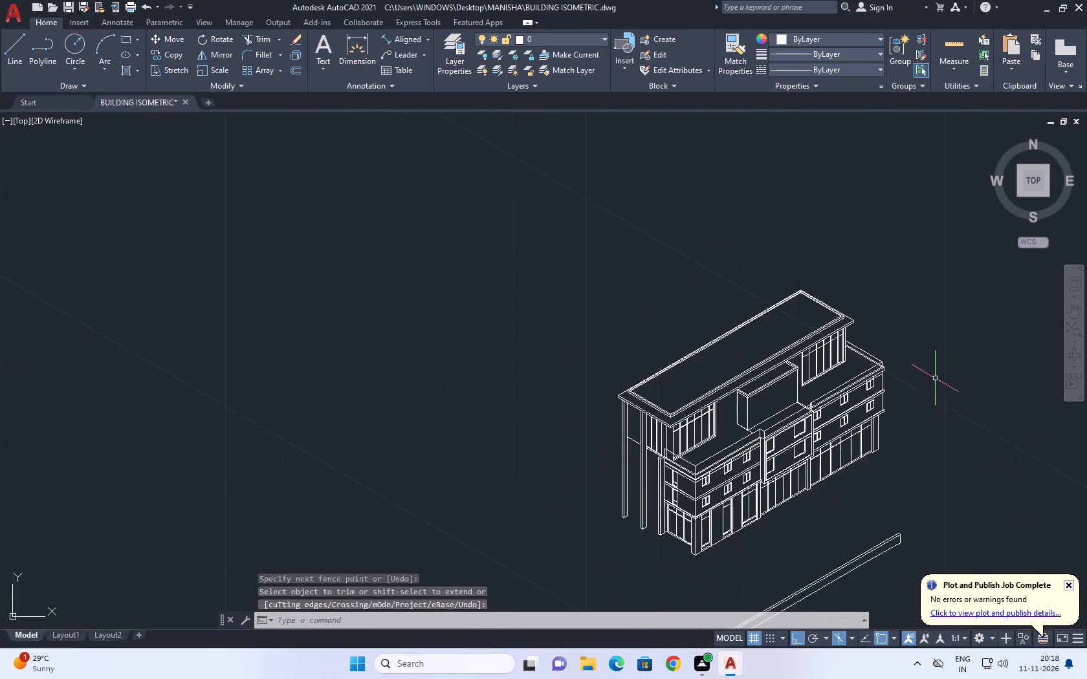
pyautogui.moveTo(928, 379); pyautogui.dragTo(852, 360, button='middle')
pyautogui.scroll(3, 556, 482)
pyautogui.scroll(-1, 689, 403)
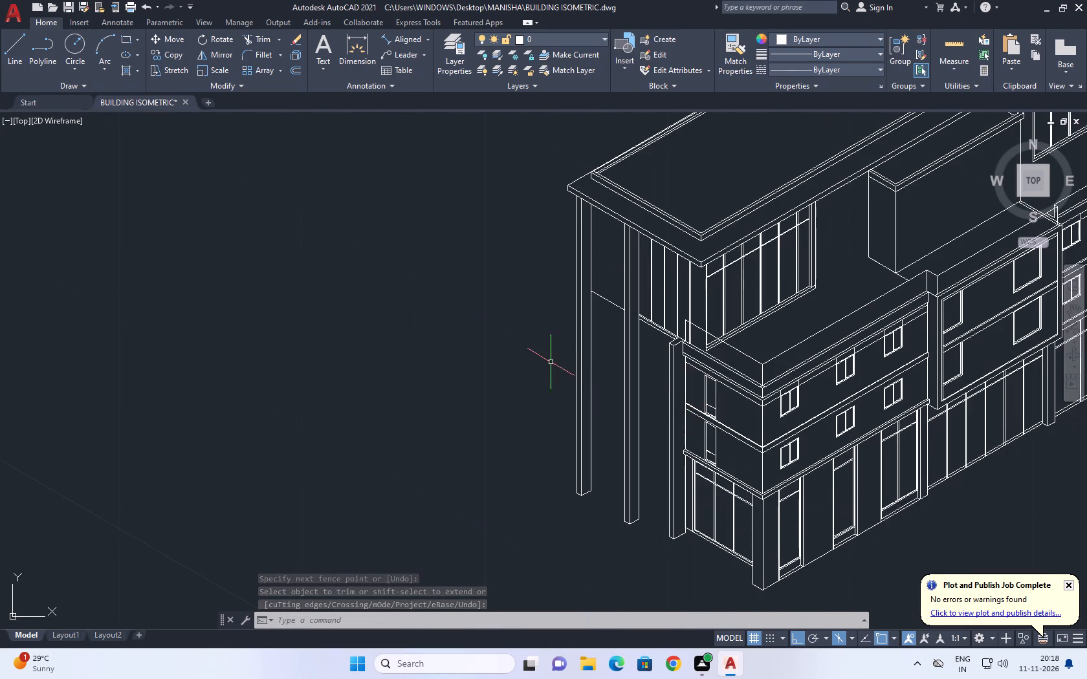
pyautogui.scroll(-2, 551, 365)
pyautogui.moveTo(829, 374); pyautogui.dragTo(756, 374, button='middle')
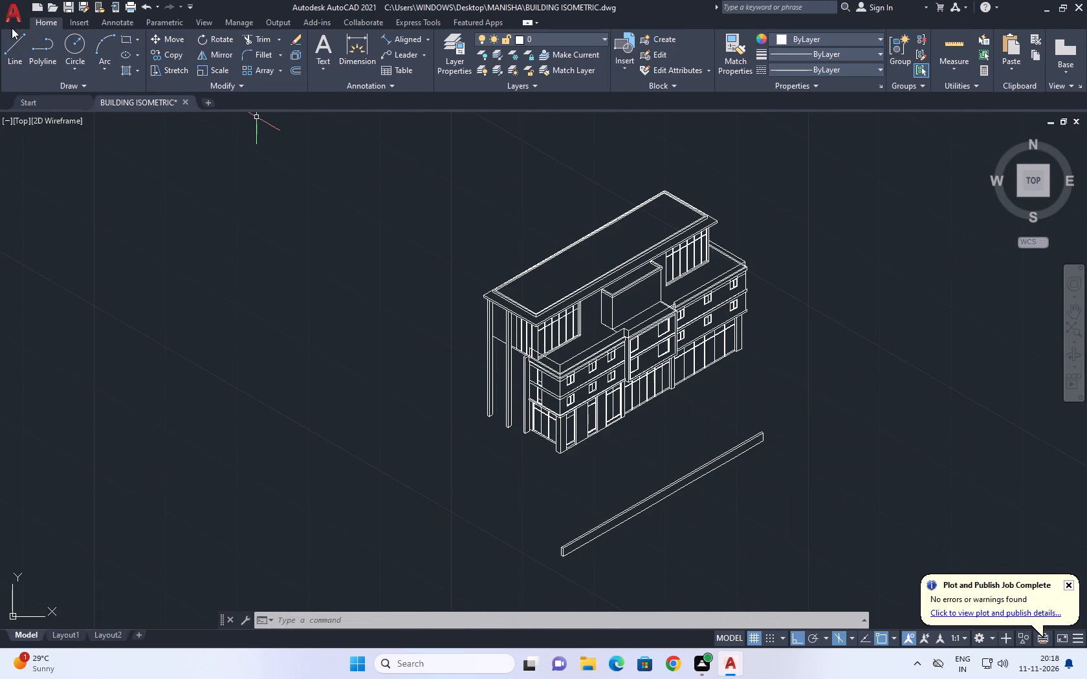
pyautogui.click(7, 16)
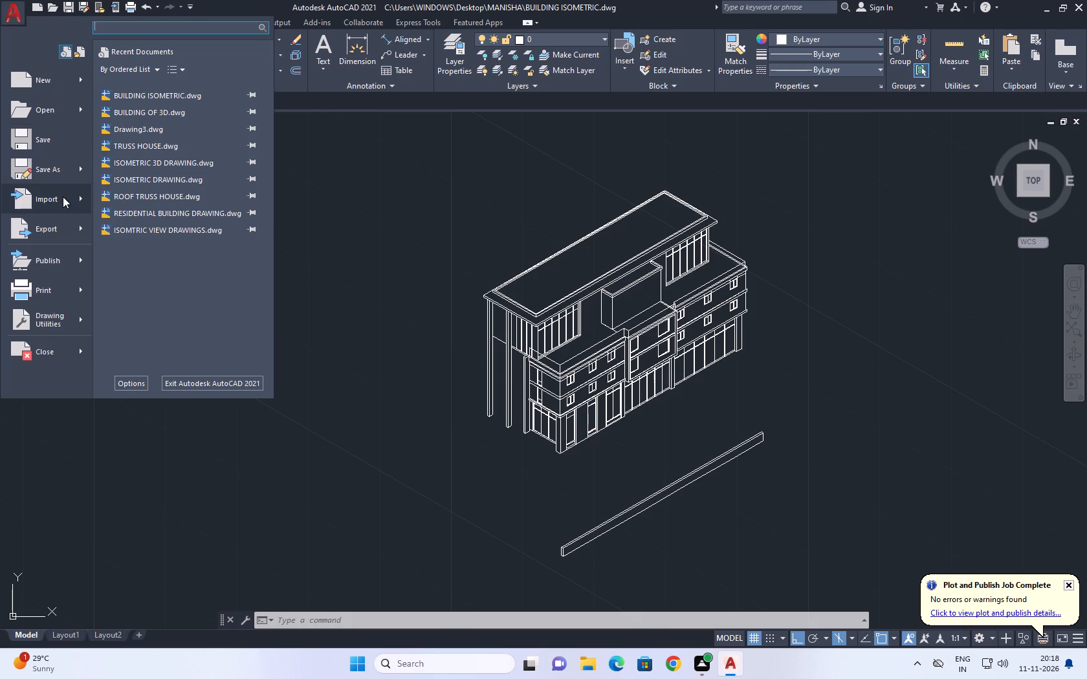
pyautogui.click(59, 171)
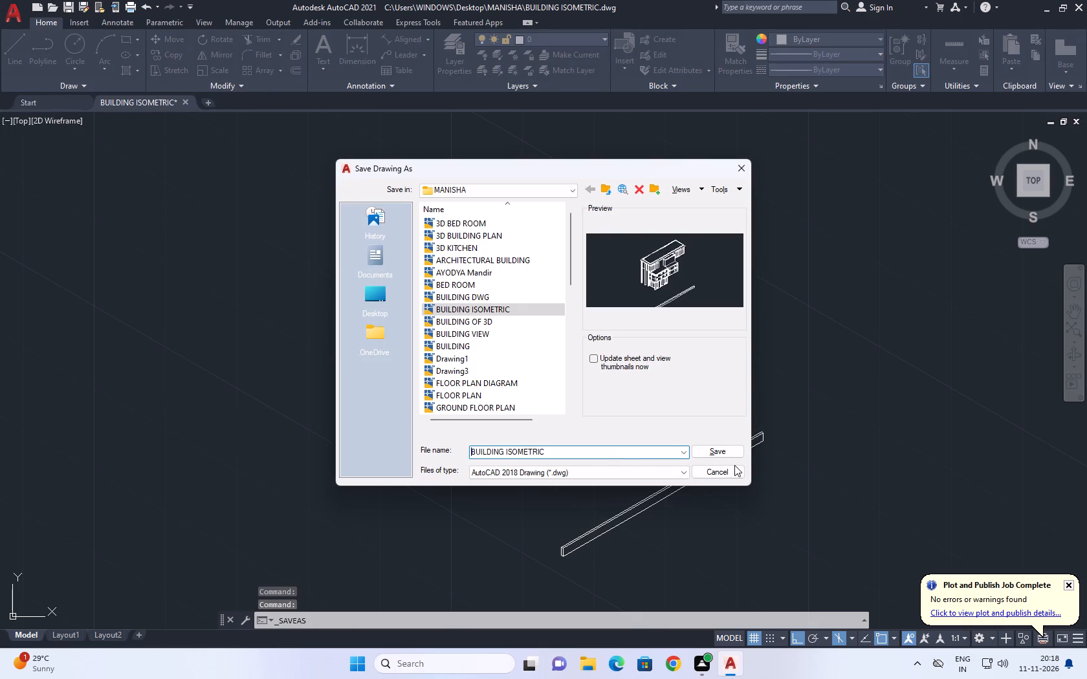
pyautogui.click(703, 455)
pyautogui.click(520, 358)
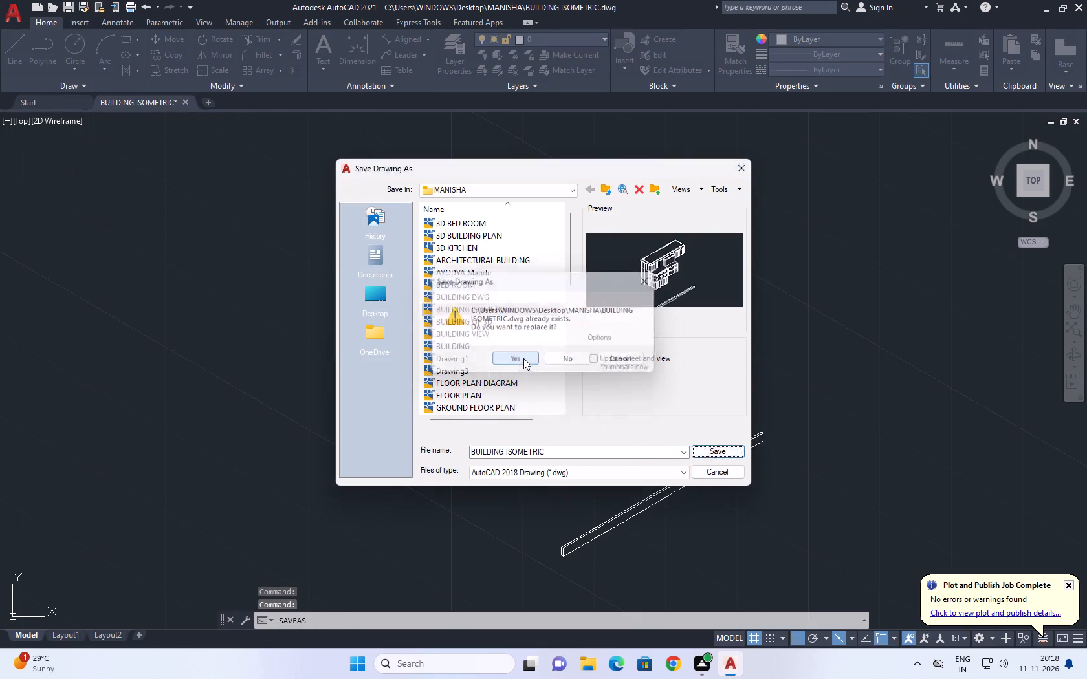
# Draw a ground line from the entrance glazing's base at the nearest tall column back past the farthest column.
pyautogui.moveTo(732, 429); pyautogui.dragTo(695, 456, button='middle')
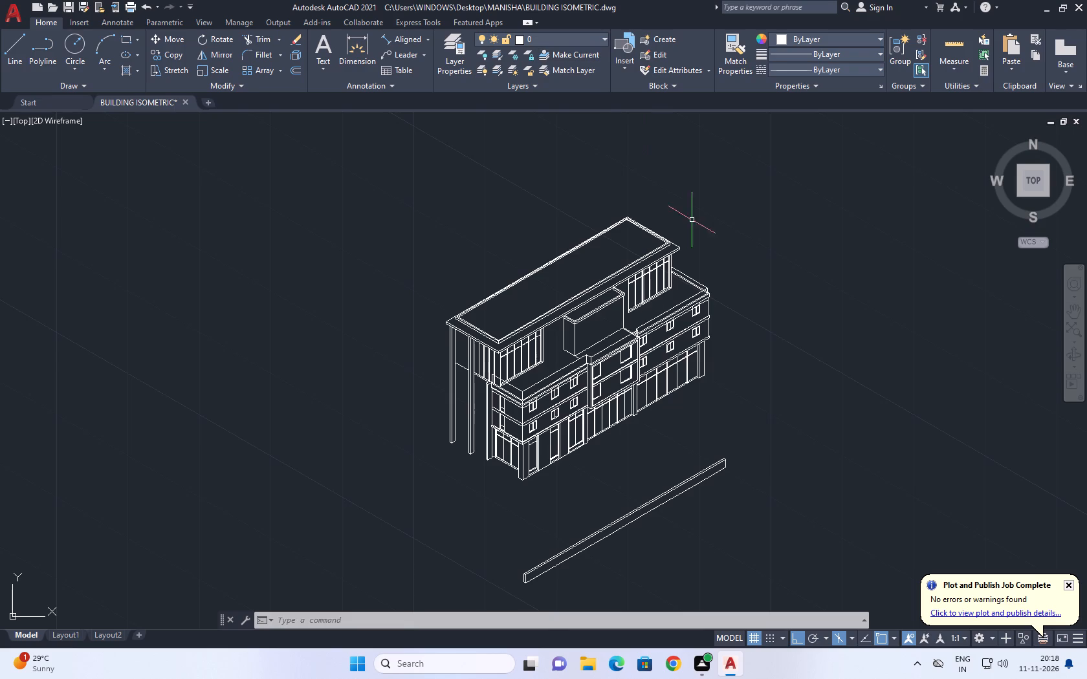
pyautogui.moveTo(499, 484); pyautogui.dragTo(563, 491, button='middle')
pyautogui.scroll(1, 542, 470)
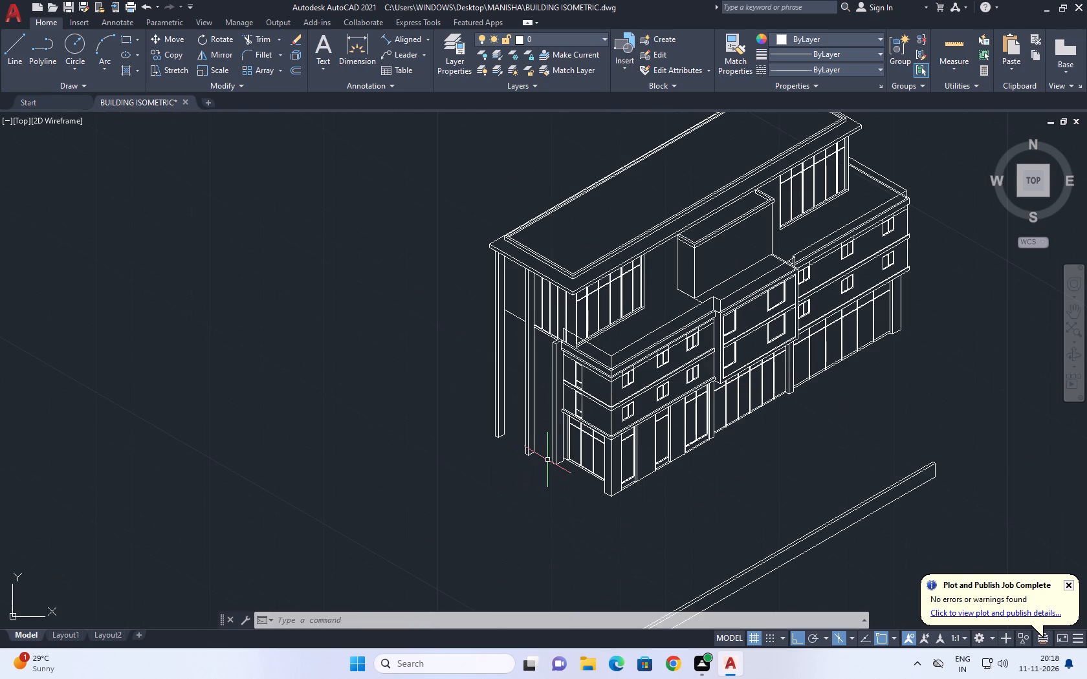
pyautogui.scroll(2, 529, 479)
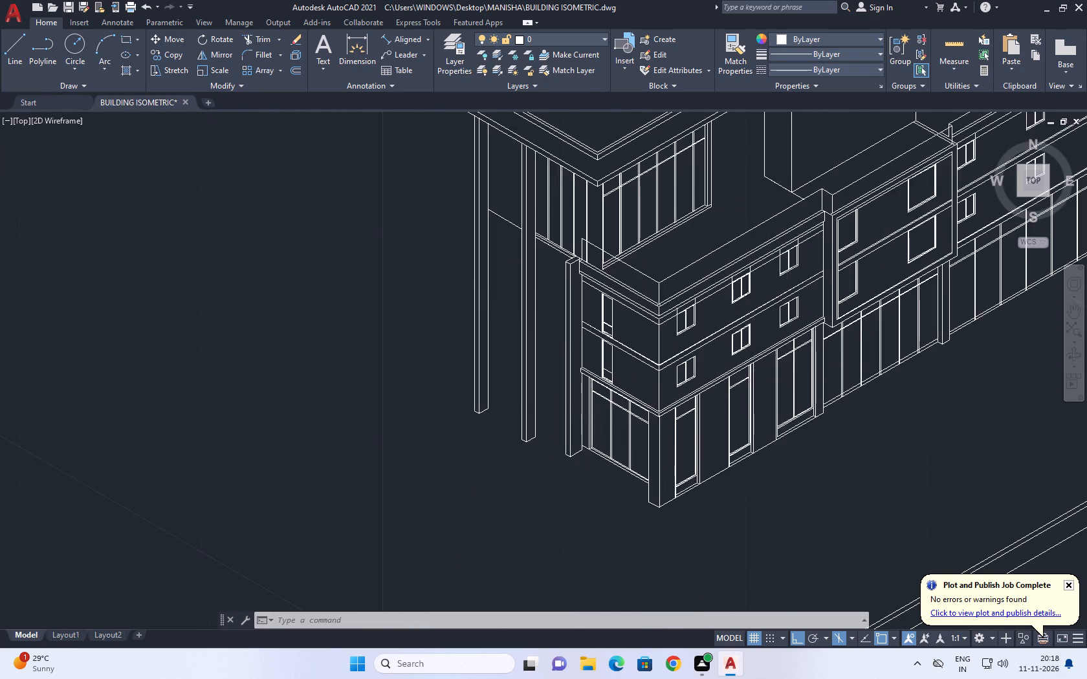
pyautogui.moveTo(562, 448); pyautogui.dragTo(578, 460, button='middle')
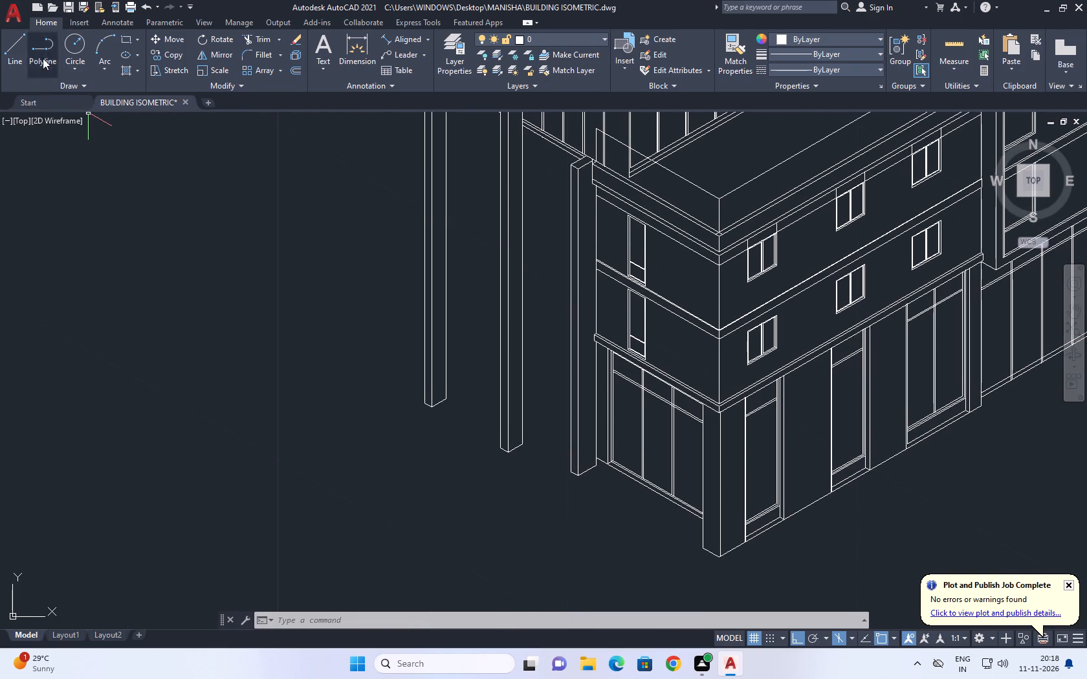
pyautogui.click(8, 46)
pyautogui.scroll(3, 614, 442)
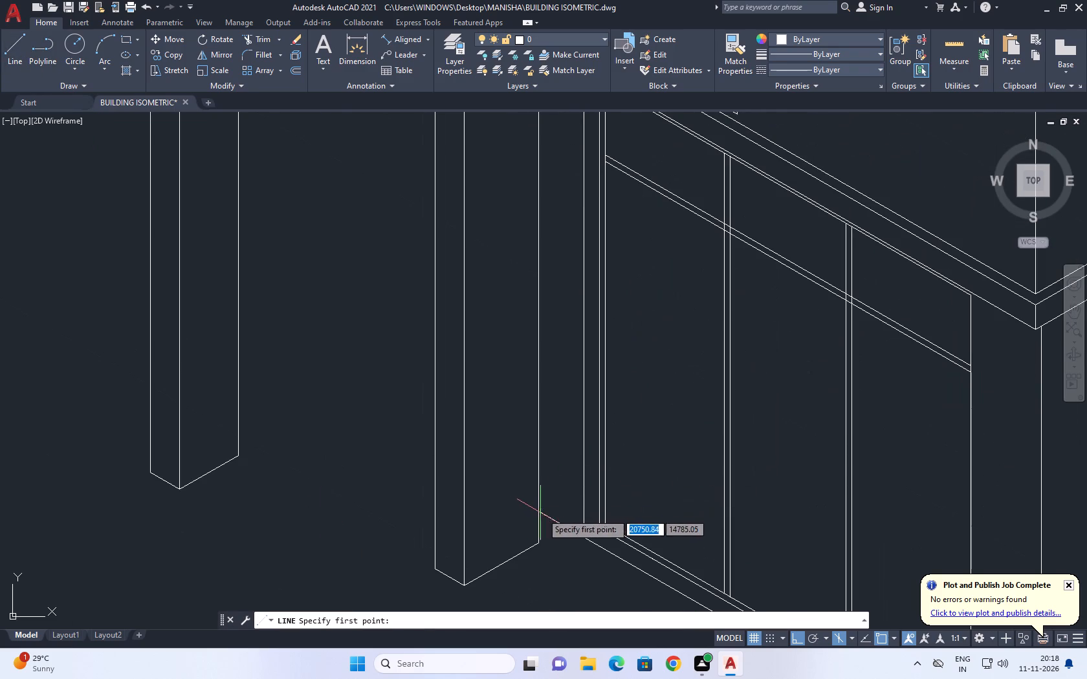
pyautogui.click(542, 513)
pyautogui.scroll(-2, 367, 458)
pyautogui.moveTo(300, 424); pyautogui.dragTo(489, 500, button='middle')
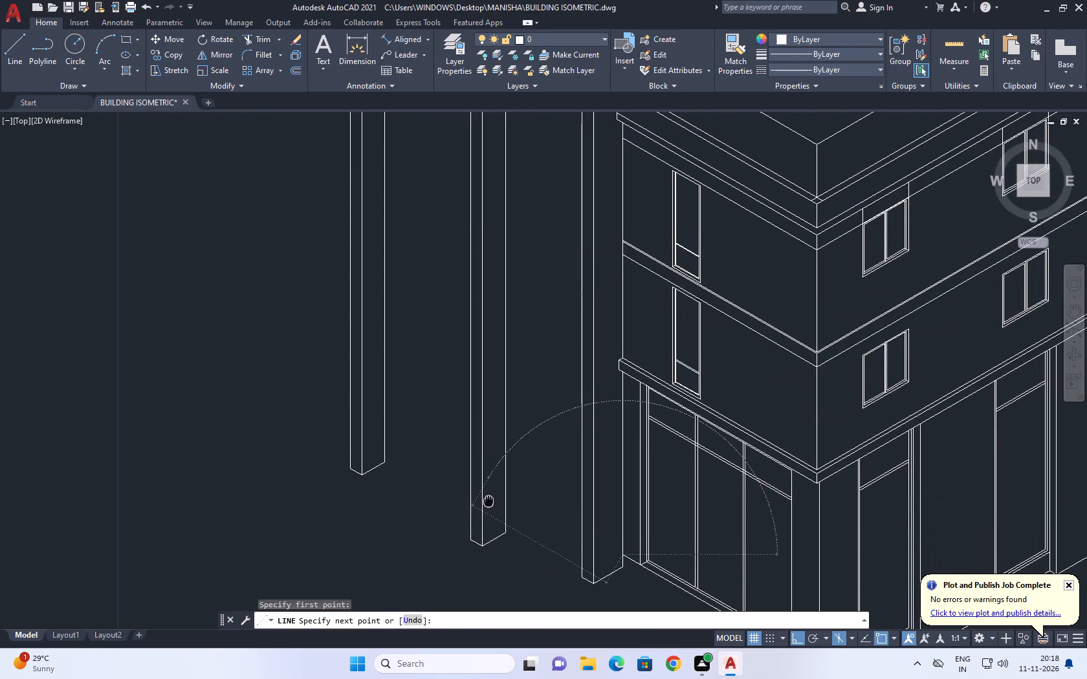
pyautogui.moveTo(489, 500); pyautogui.dragTo(490, 501, button='middle')
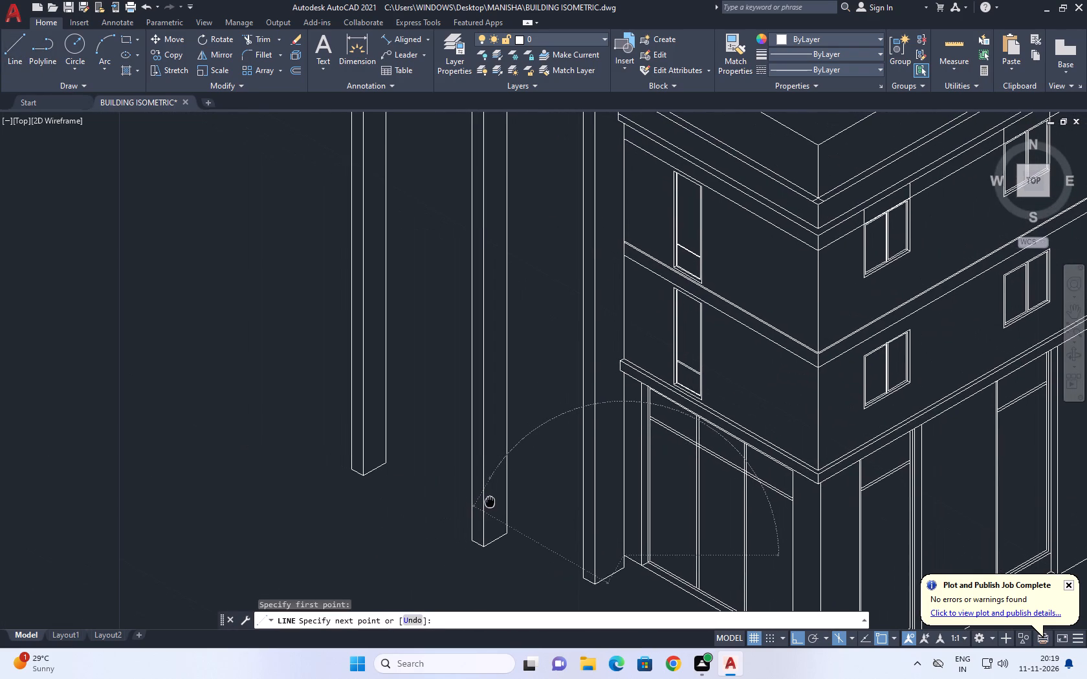
pyautogui.moveTo(490, 501); pyautogui.dragTo(490, 501, button='middle')
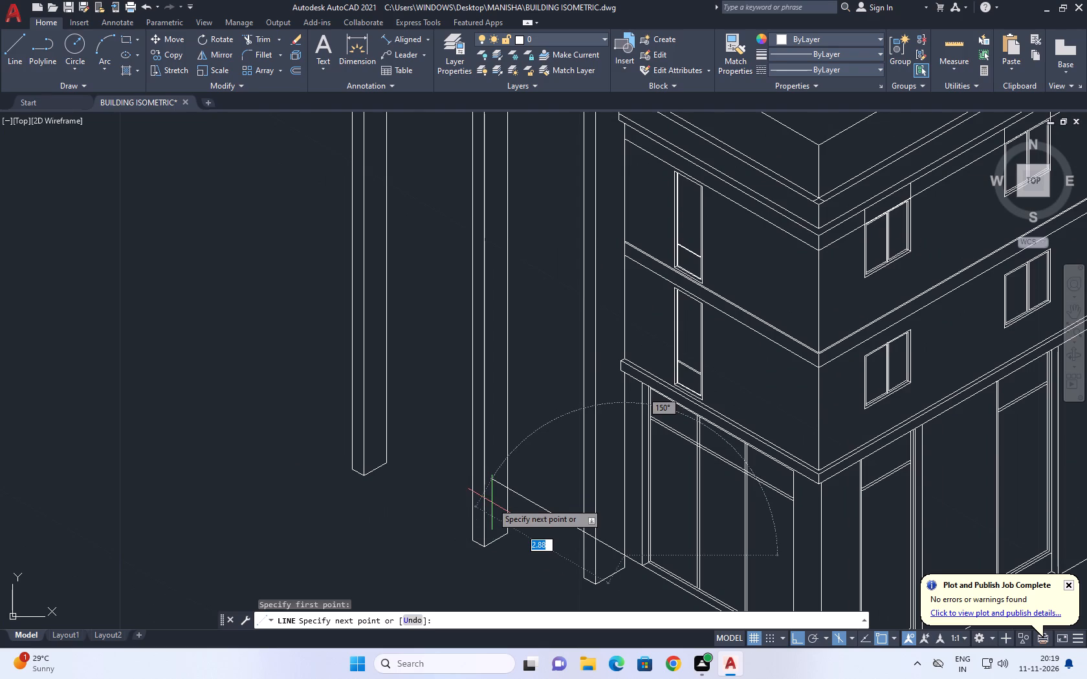
pyautogui.scroll(-1, 435, 458)
pyautogui.scroll(2, 369, 436)
pyautogui.click(351, 376)
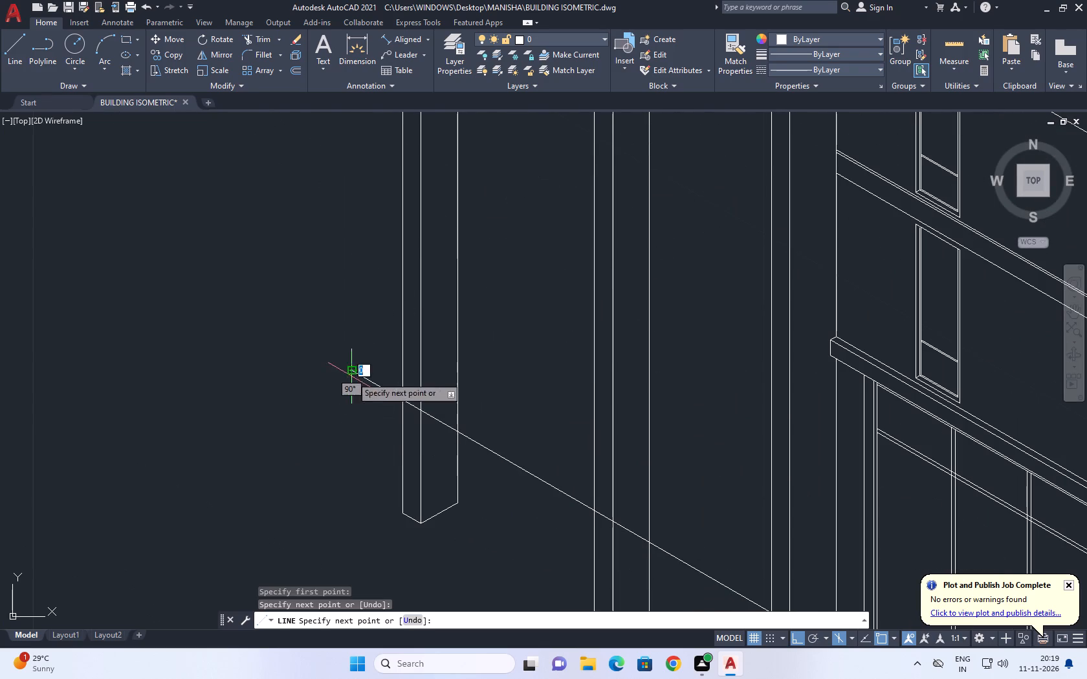
pyautogui.press('Escape')
# Trim the ground line where it crosses the farthest column's faces, and remove its overshoot beyond that column.
pyautogui.write('RE')
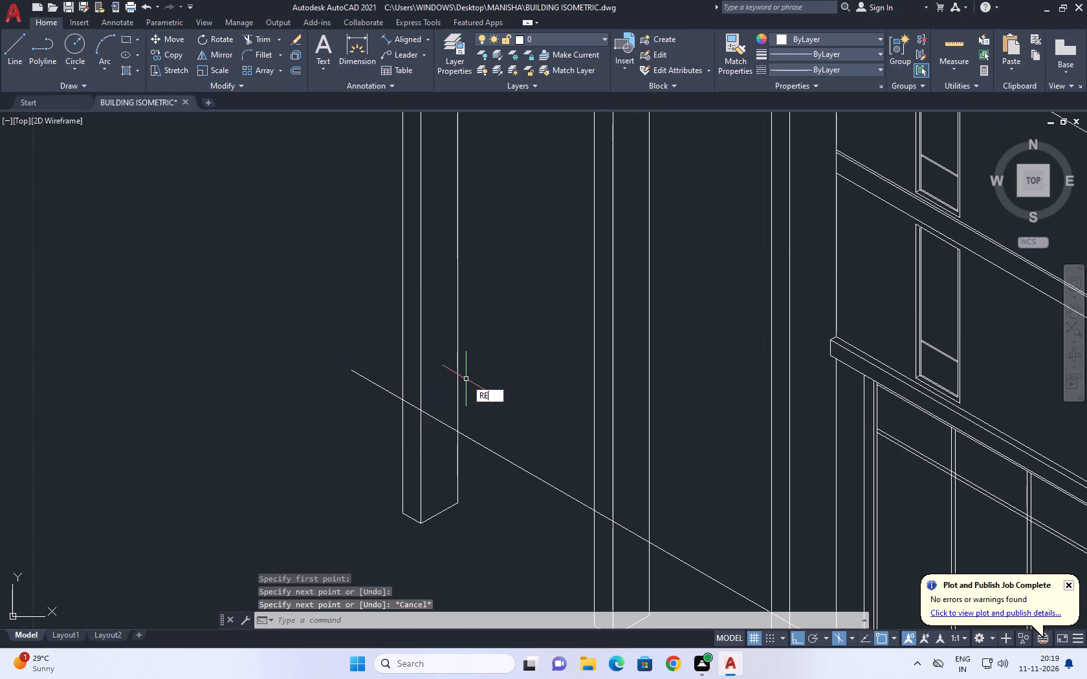
pyautogui.press('Escape')
pyautogui.write('TR')
pyautogui.press('space')
pyautogui.click(441, 423)
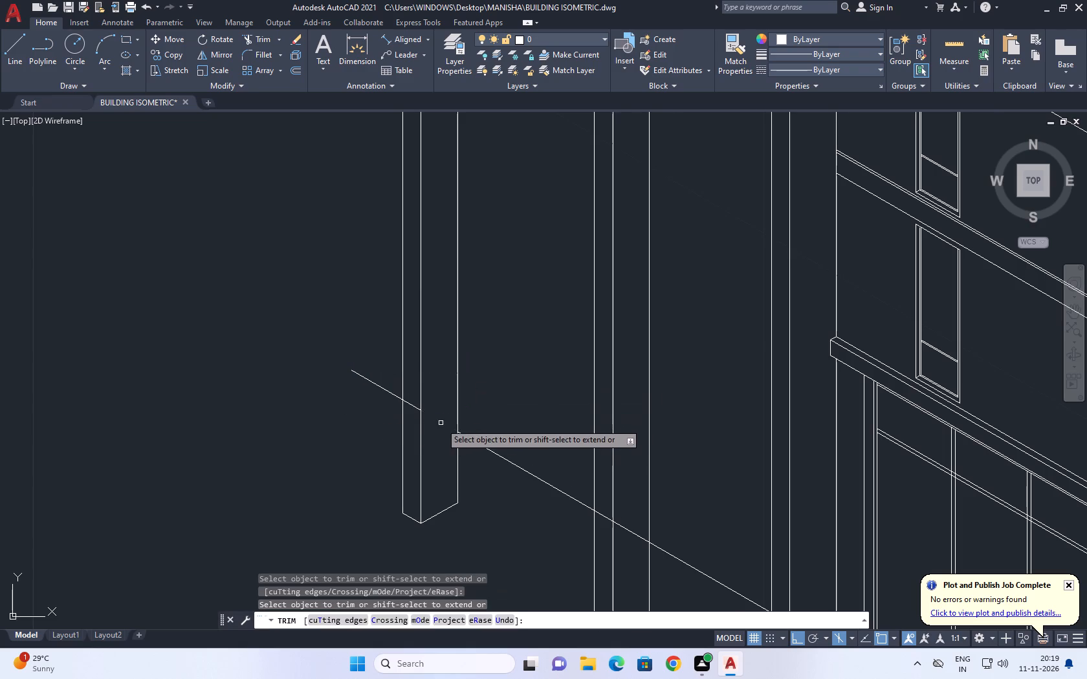
pyautogui.scroll(2, 430, 413)
pyautogui.click(395, 405)
pyautogui.click(325, 349)
pyautogui.click(307, 396)
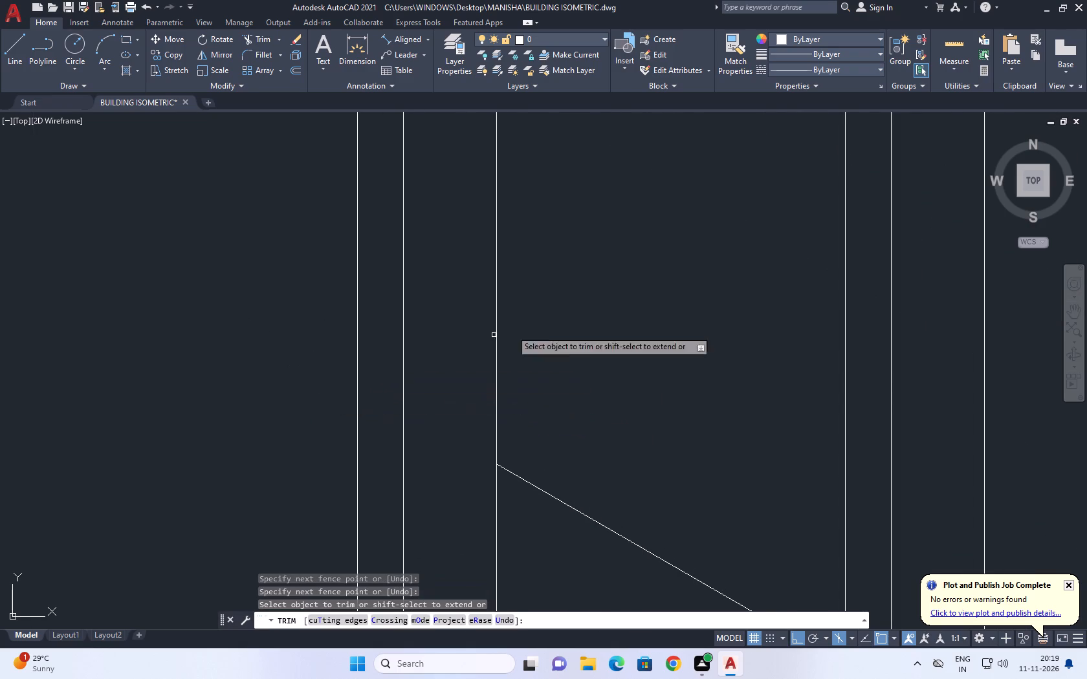
# Trim the ground line where it crosses both faces of the middle column and of the column nearest the entrance glazing.
pyautogui.scroll(-3, 550, 319)
pyautogui.scroll(2, 634, 418)
pyautogui.click(652, 413)
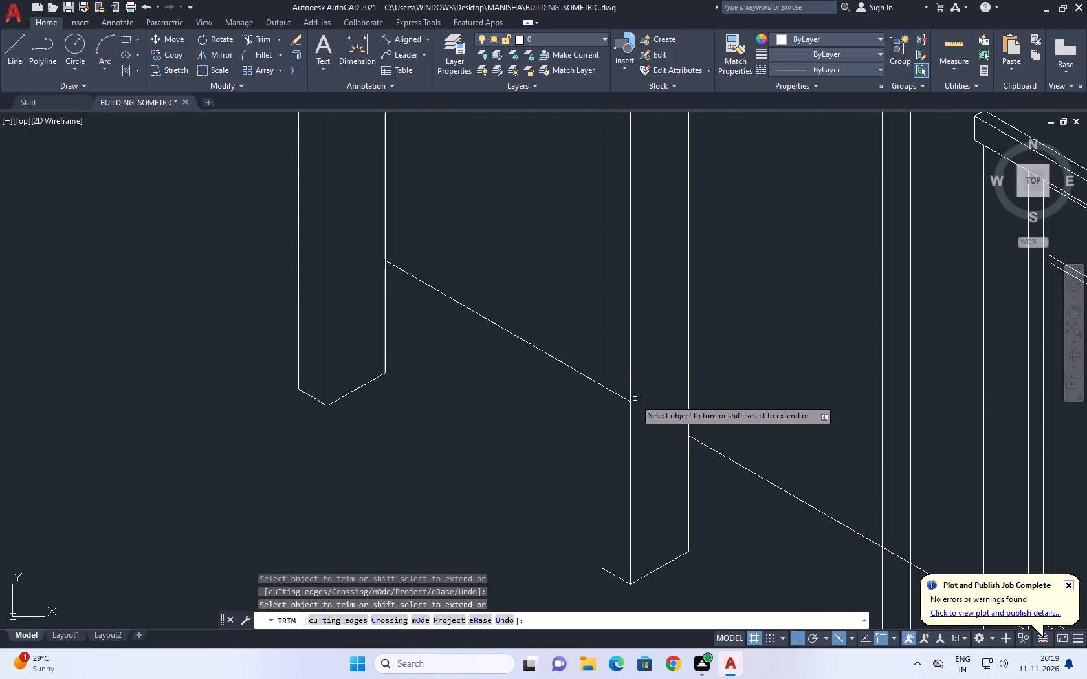
pyautogui.click(623, 396)
pyautogui.scroll(-4, 696, 346)
pyautogui.scroll(3, 735, 385)
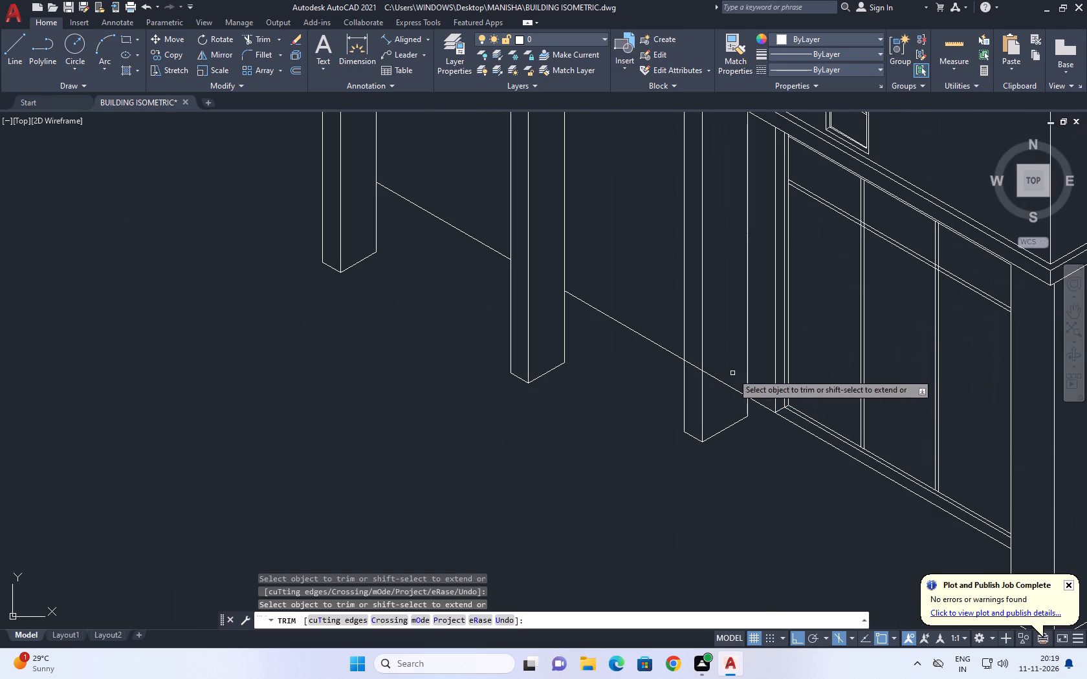
pyautogui.click(732, 373)
pyautogui.click(727, 399)
pyautogui.click(696, 365)
pyautogui.rightClick(678, 466)
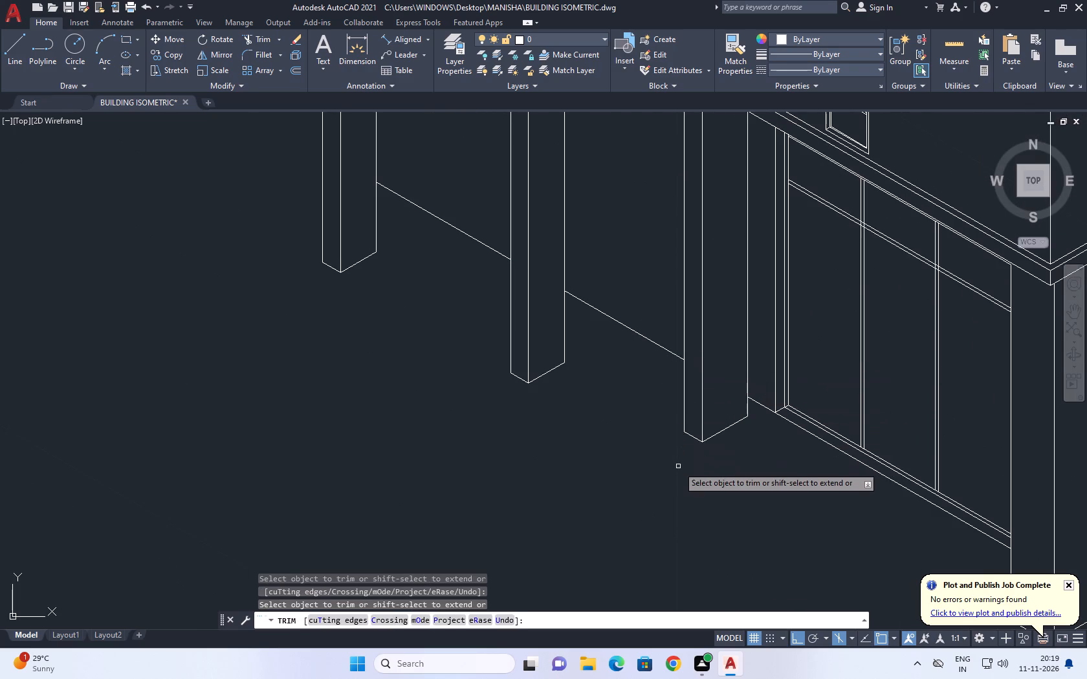
pyautogui.click(714, 290)
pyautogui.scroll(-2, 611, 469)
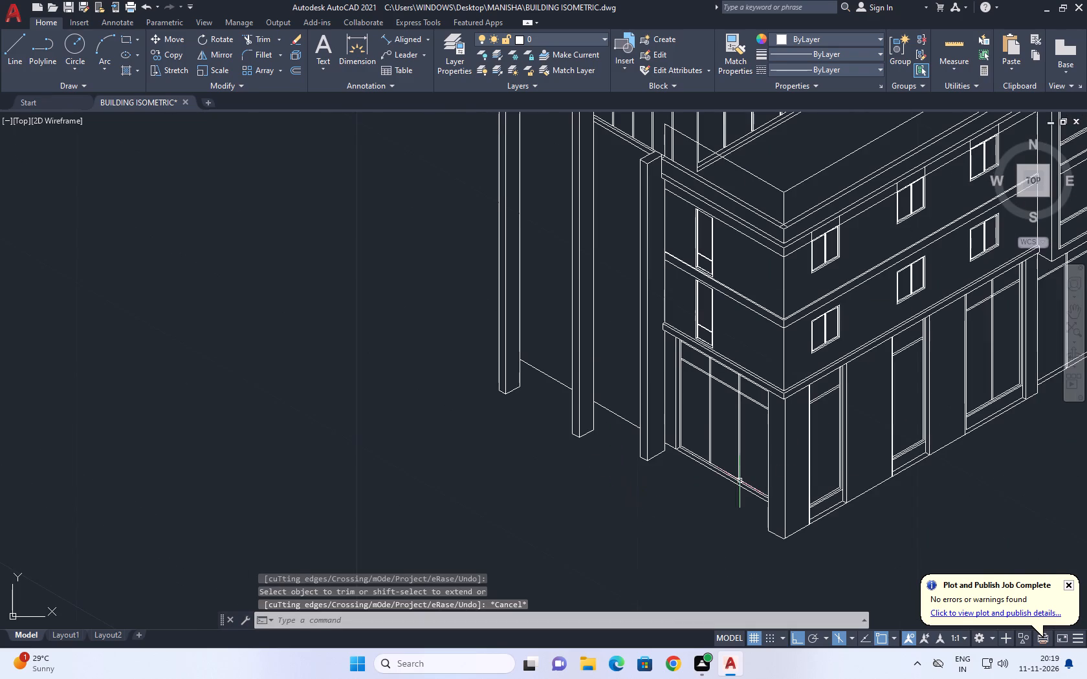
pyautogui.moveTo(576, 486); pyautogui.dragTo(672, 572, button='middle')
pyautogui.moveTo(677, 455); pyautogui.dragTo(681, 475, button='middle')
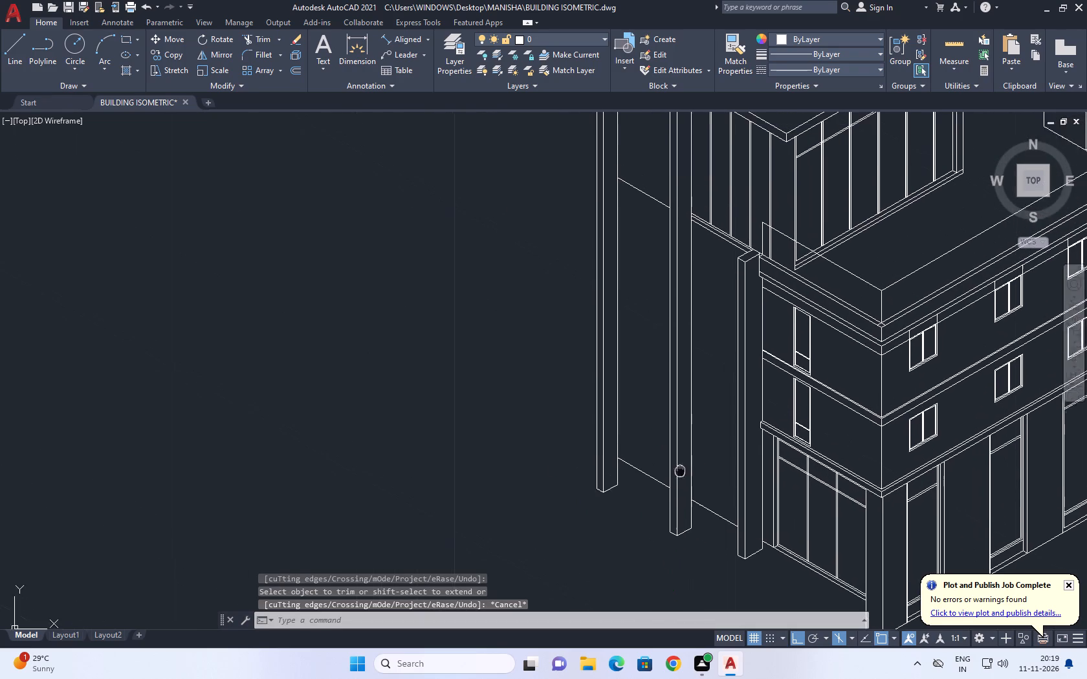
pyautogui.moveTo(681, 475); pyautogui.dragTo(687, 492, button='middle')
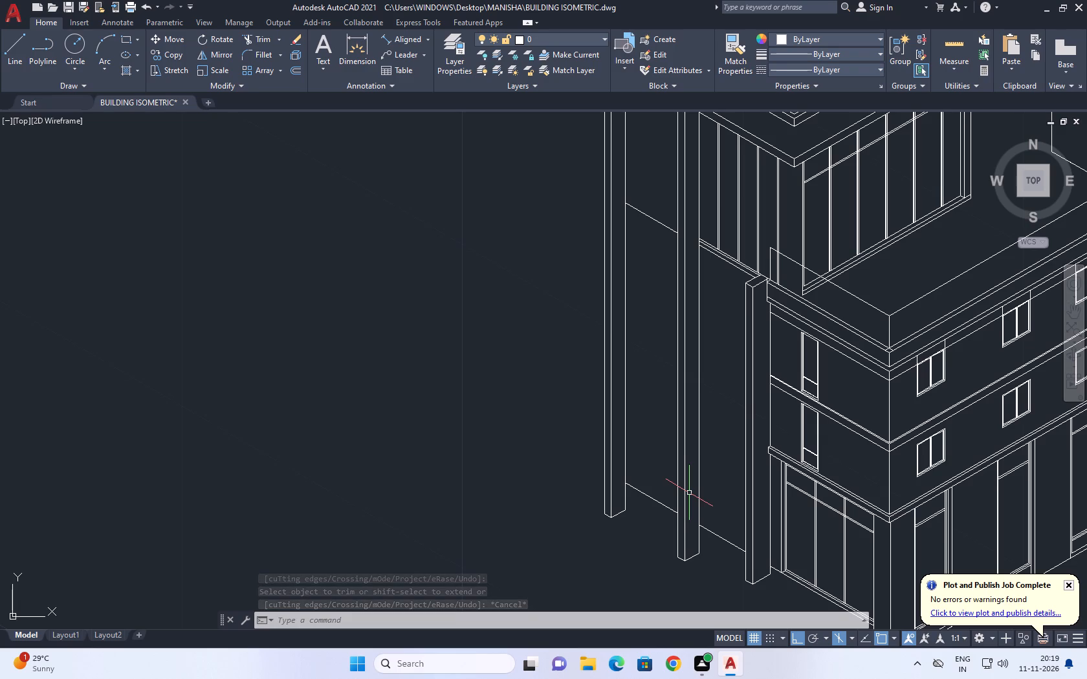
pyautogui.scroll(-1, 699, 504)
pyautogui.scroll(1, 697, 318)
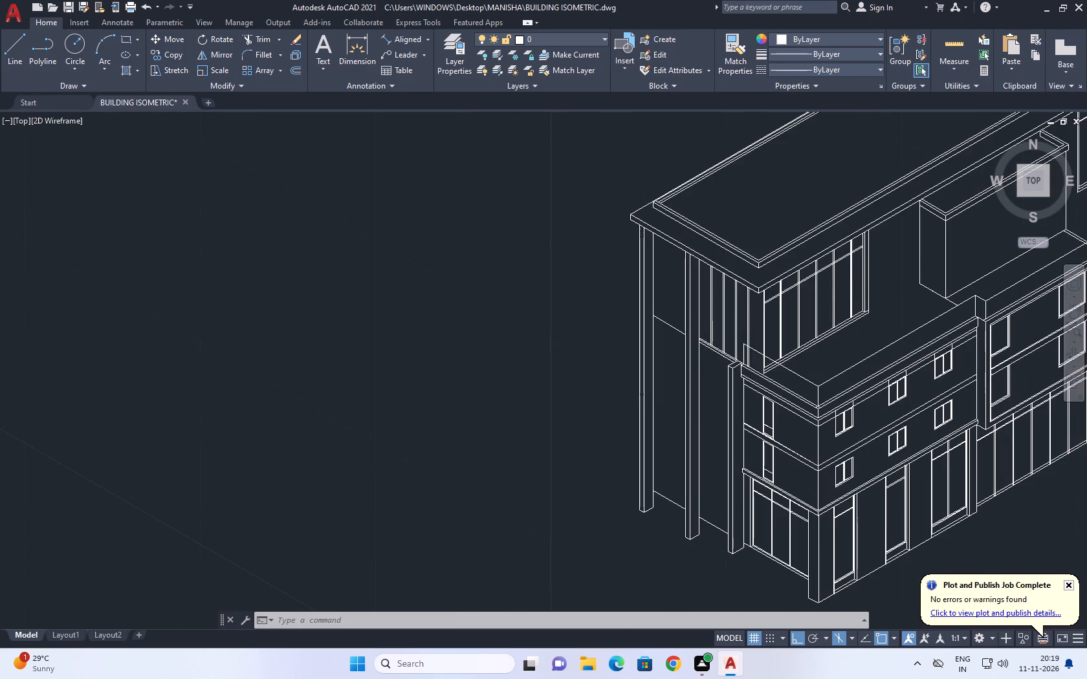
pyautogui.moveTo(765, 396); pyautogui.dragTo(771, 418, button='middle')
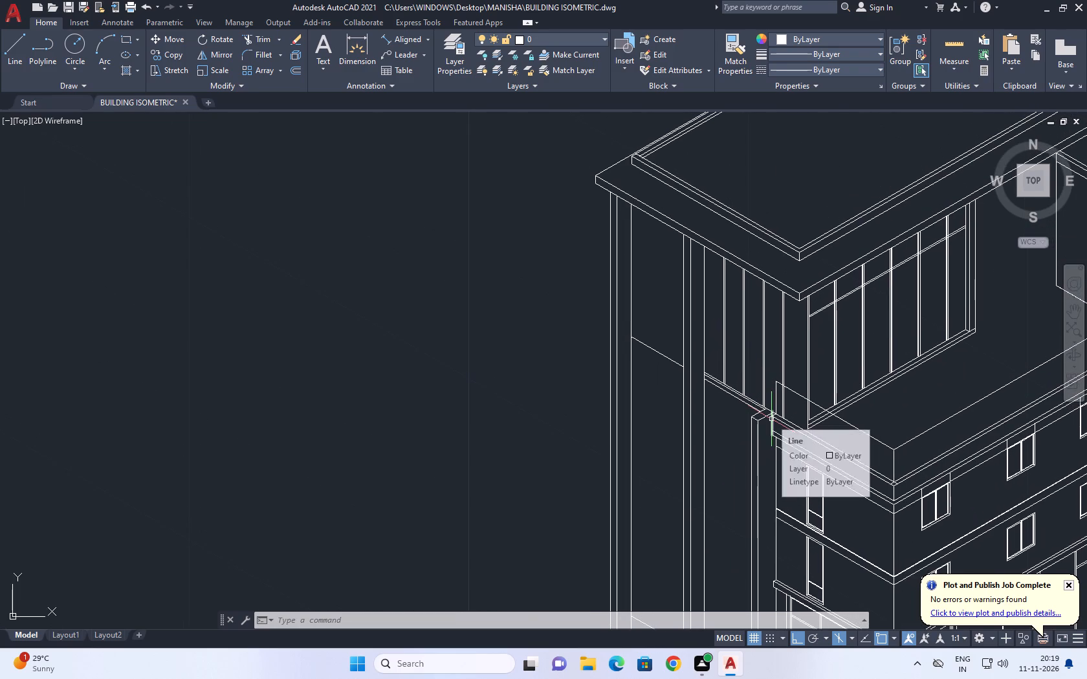
# Draw a vertical line from the midpoint of the sloped line between the farthest and middle columns up past the roof slab's lower edge.
pyautogui.scroll(2, 646, 222)
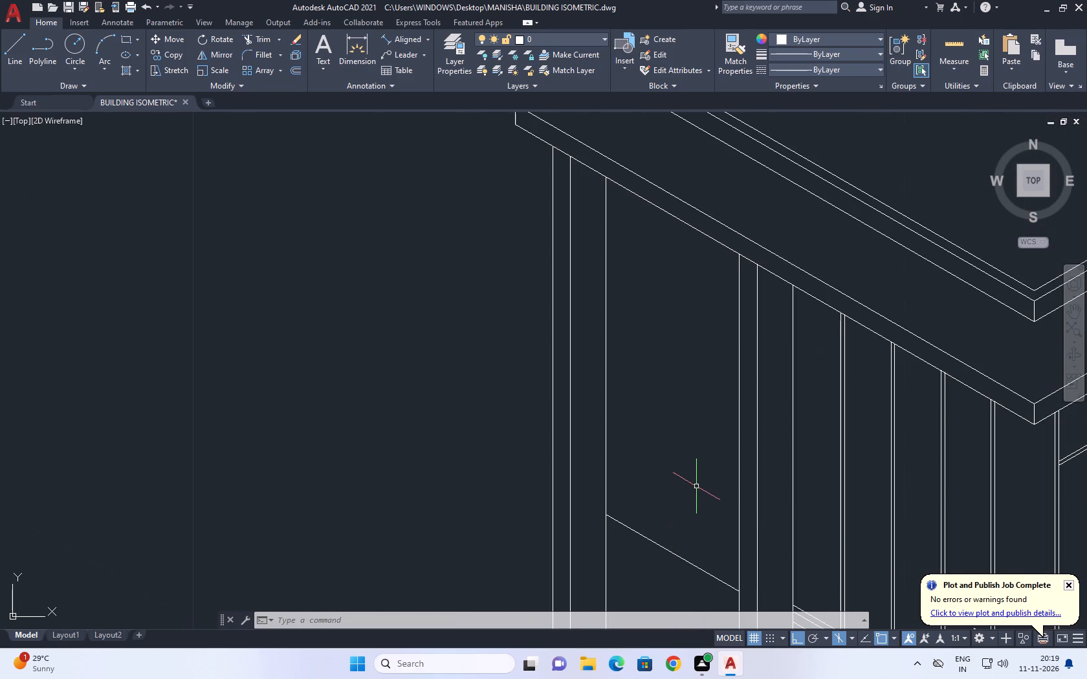
pyautogui.write('L')
pyautogui.press('space')
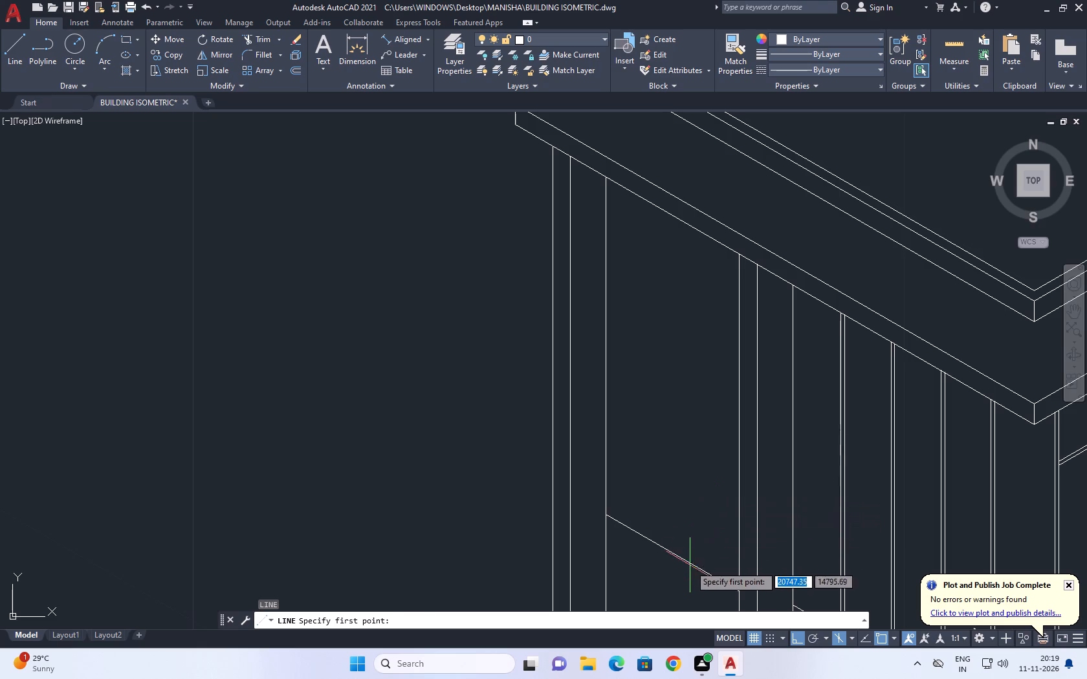
pyautogui.click(690, 565)
pyautogui.scroll(2, 681, 222)
pyautogui.click(714, 211)
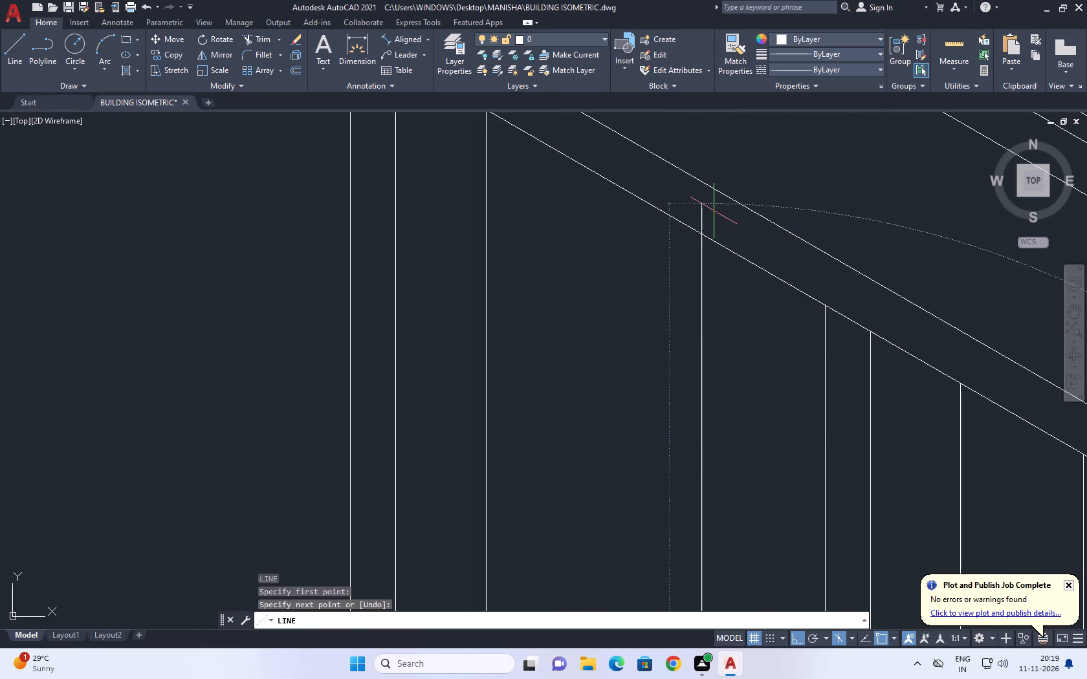
pyautogui.press('space')
# Trim the new vertical line's overshoot above the roof slab's lower edge.
pyautogui.write('TR')
pyautogui.press('space')
pyautogui.click(715, 232)
pyautogui.moveTo(704, 215); pyautogui.dragTo(703, 213)
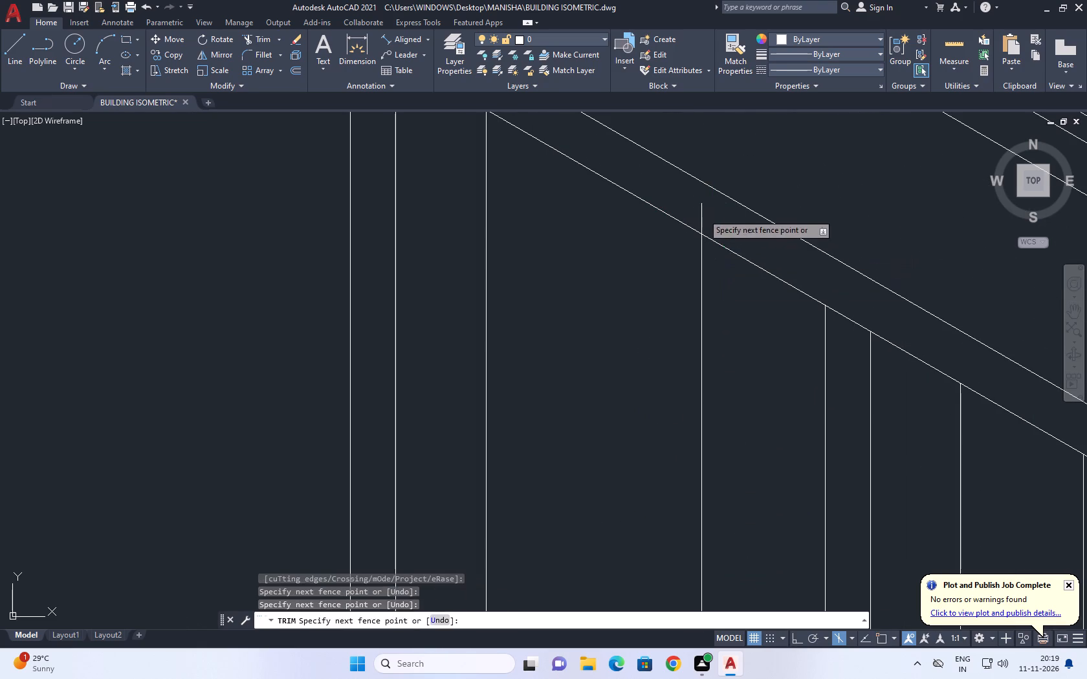
pyautogui.moveTo(703, 213); pyautogui.dragTo(698, 211)
pyautogui.click(703, 226)
pyautogui.press('space')
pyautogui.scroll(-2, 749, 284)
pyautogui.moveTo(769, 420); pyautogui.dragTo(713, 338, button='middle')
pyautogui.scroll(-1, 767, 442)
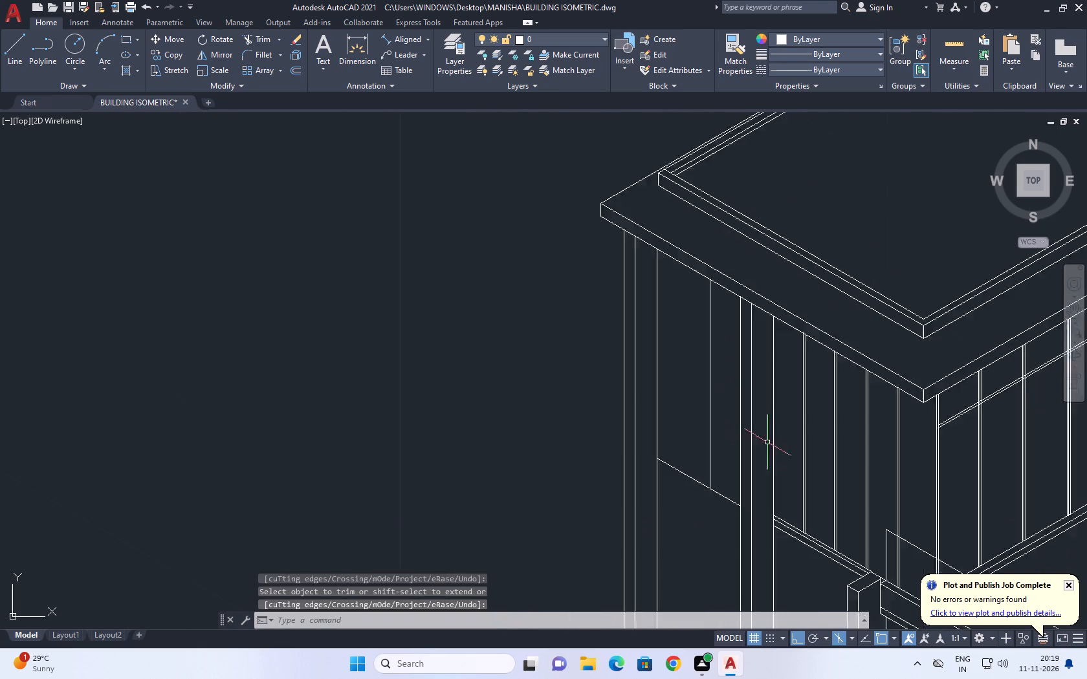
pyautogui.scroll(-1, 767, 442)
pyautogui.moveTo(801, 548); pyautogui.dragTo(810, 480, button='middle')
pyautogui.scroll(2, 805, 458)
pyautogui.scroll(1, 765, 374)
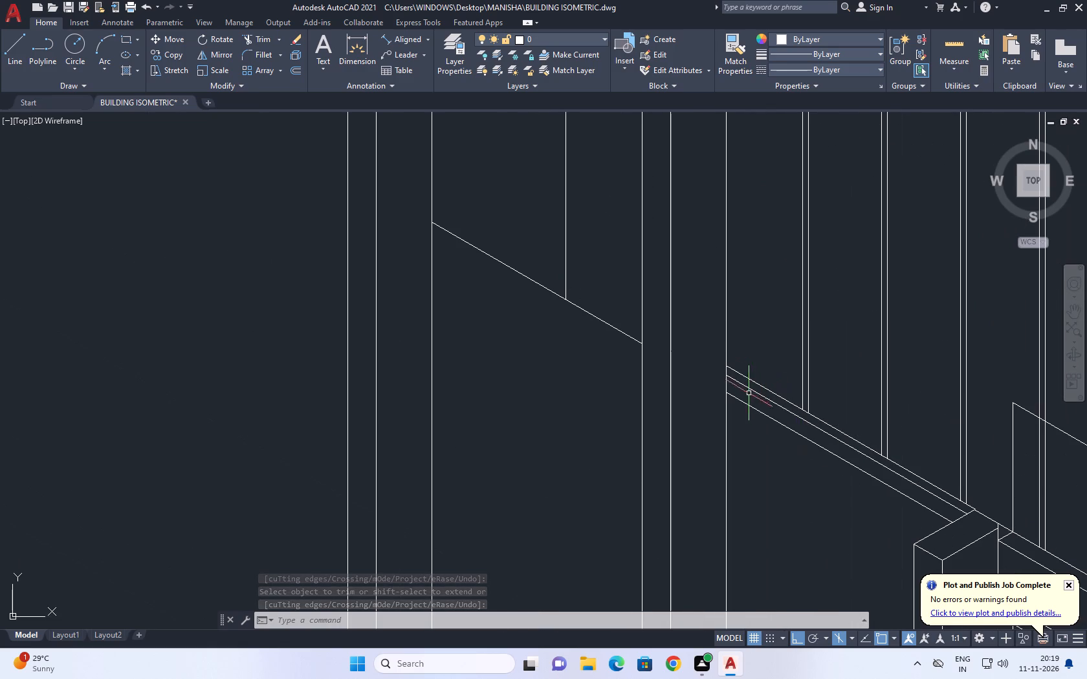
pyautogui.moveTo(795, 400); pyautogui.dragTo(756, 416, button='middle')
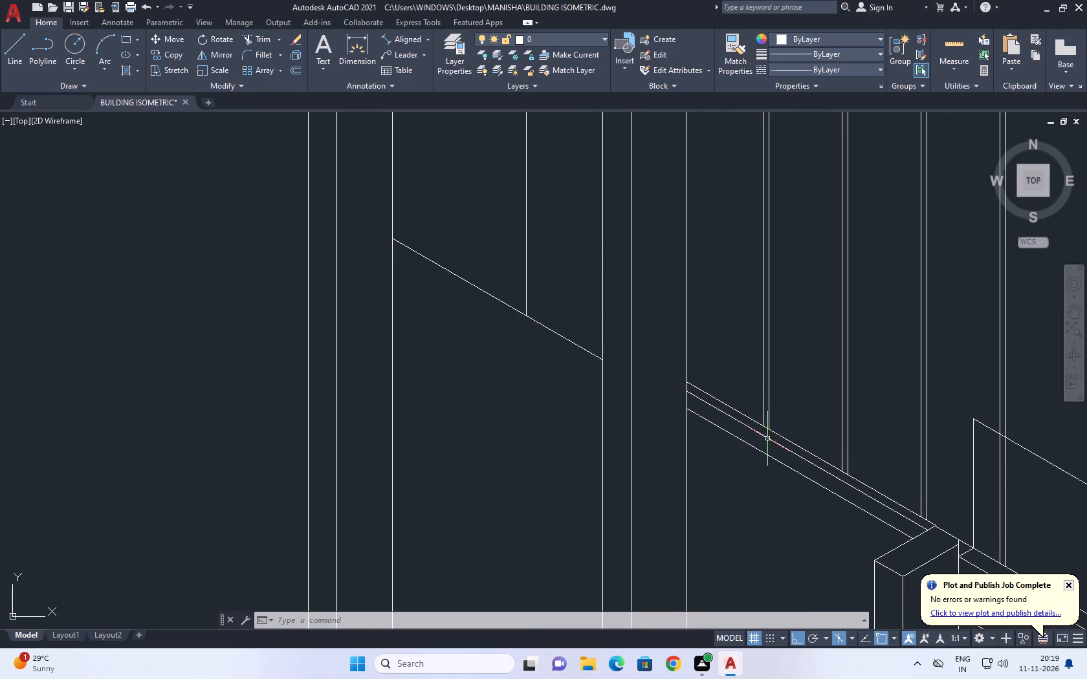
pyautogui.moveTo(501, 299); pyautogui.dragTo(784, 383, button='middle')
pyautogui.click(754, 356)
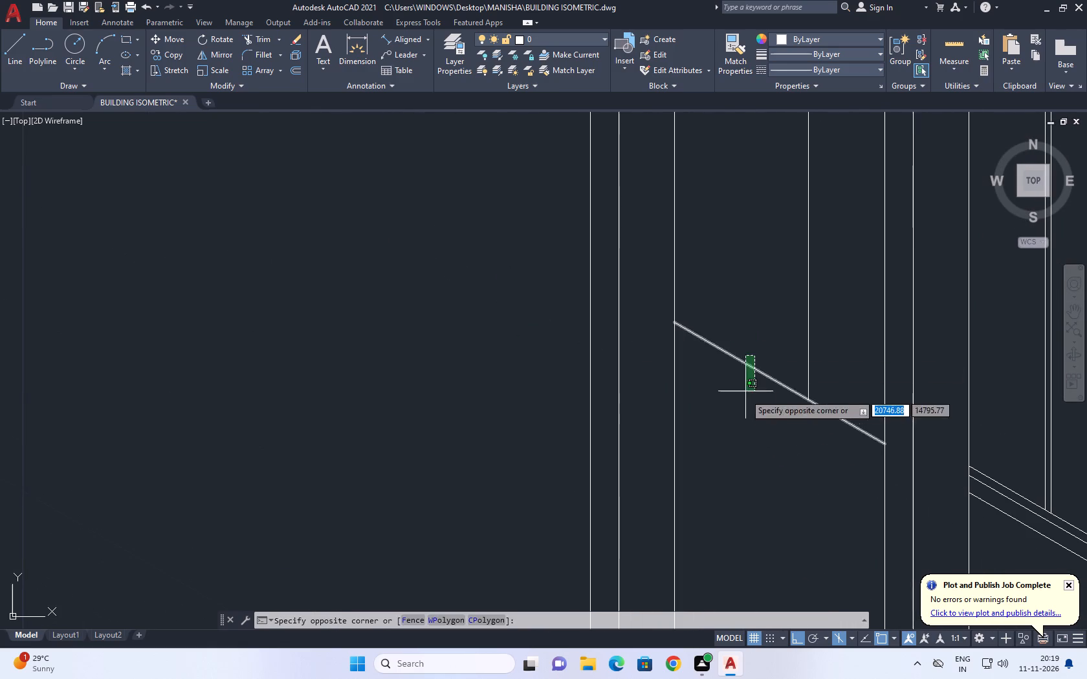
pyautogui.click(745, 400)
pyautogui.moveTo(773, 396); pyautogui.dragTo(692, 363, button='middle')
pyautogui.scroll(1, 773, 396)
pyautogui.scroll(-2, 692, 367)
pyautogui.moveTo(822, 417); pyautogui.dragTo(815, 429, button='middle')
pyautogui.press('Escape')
# Draw a line continuing the glazing's top sill edge from the middle column back past the farthest column's inner edge.
pyautogui.write('L')
pyautogui.press('space')
pyautogui.click(816, 431)
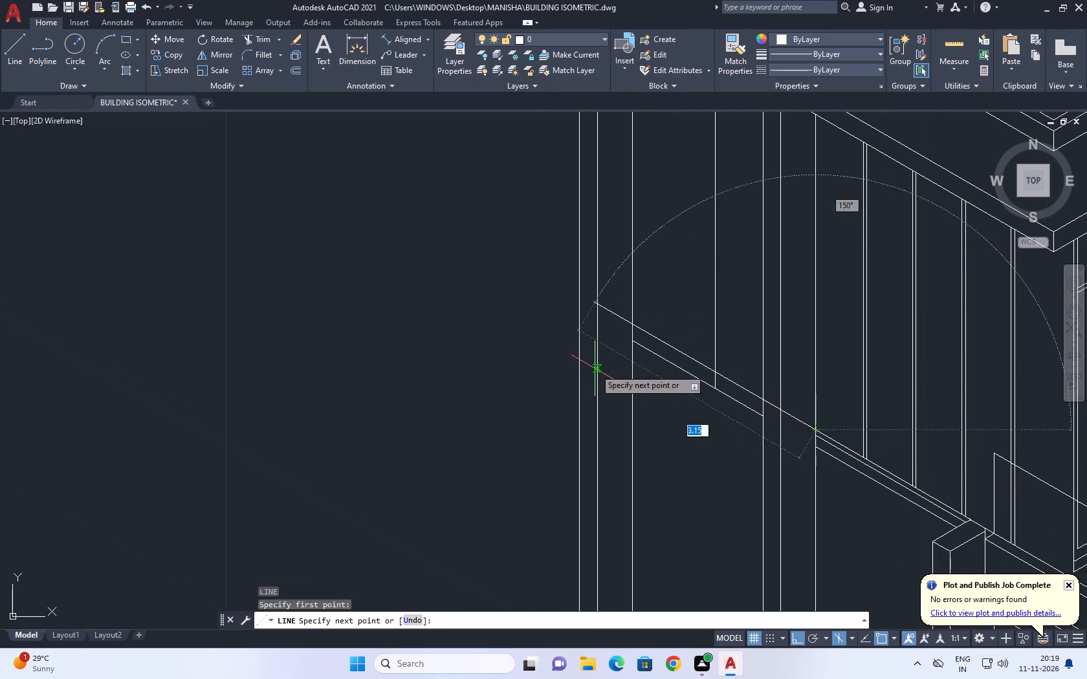
pyautogui.scroll(2, 595, 366)
pyautogui.click(659, 250)
pyautogui.press('space')
# Erase the original sloped line between the farthest and middle columns, just below the newly drawn sill edge.
pyautogui.scroll(-3, 627, 274)
pyautogui.scroll(-2, 775, 358)
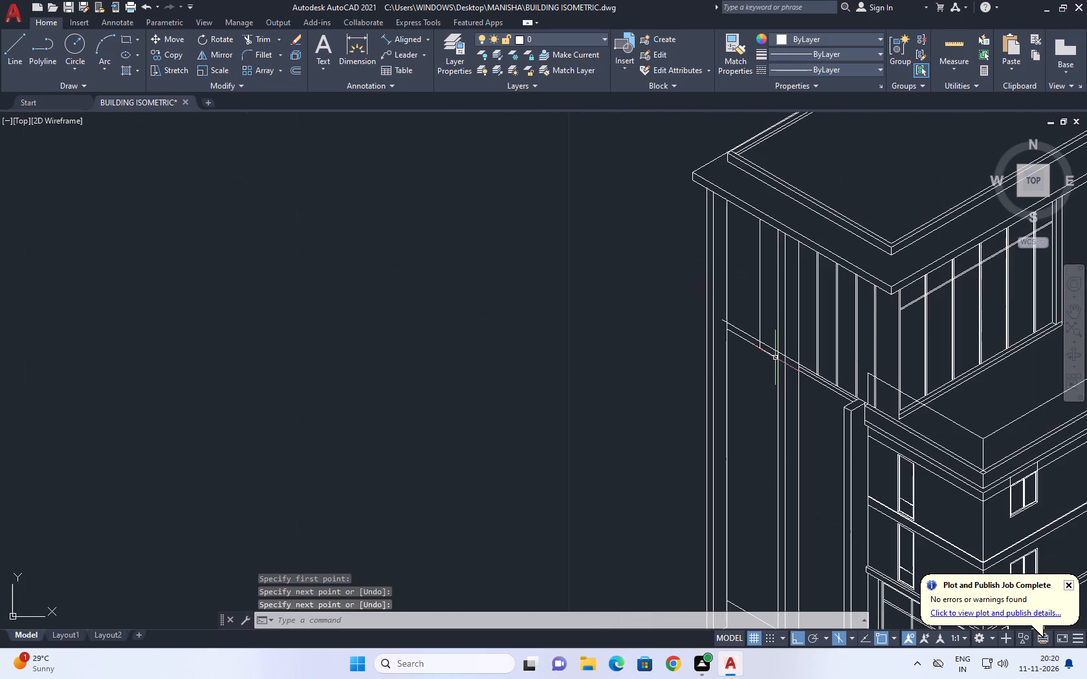
pyautogui.scroll(2, 762, 354)
pyautogui.click(767, 349)
pyautogui.moveTo(767, 365); pyautogui.dragTo(780, 406, button='middle')
pyautogui.scroll(-4, 780, 407)
pyautogui.moveTo(824, 426); pyautogui.dragTo(807, 391, button='middle')
pyautogui.scroll(3, 788, 377)
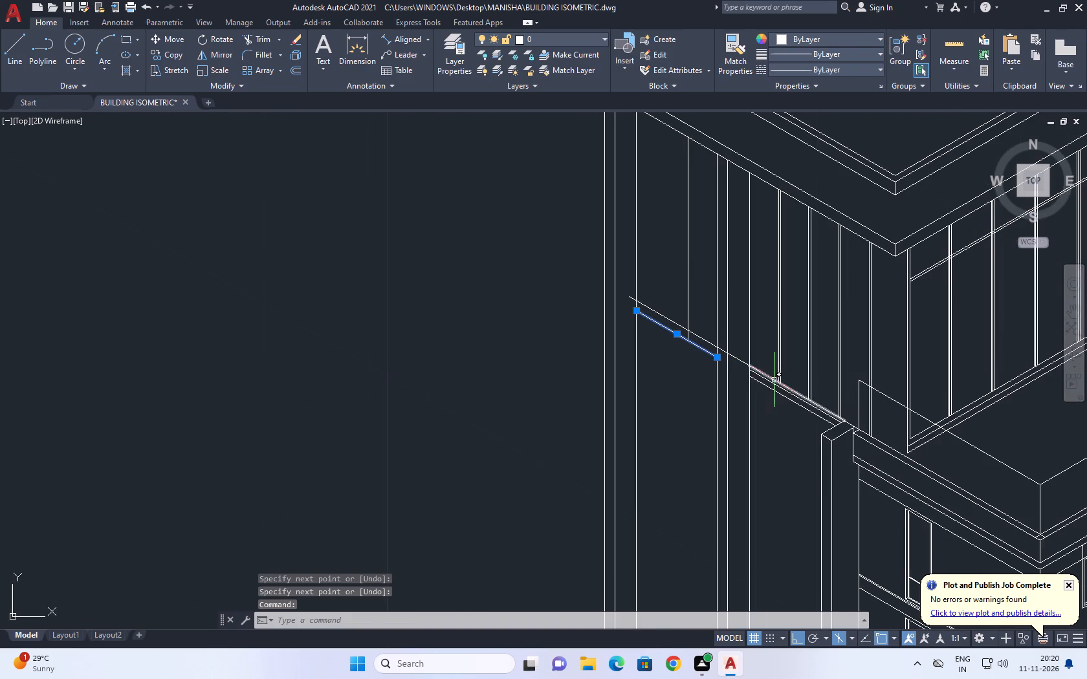
pyautogui.moveTo(756, 397); pyautogui.dragTo(768, 410, button='middle')
pyautogui.press('Escape')
pyautogui.scroll(2, 724, 370)
pyautogui.click(719, 360)
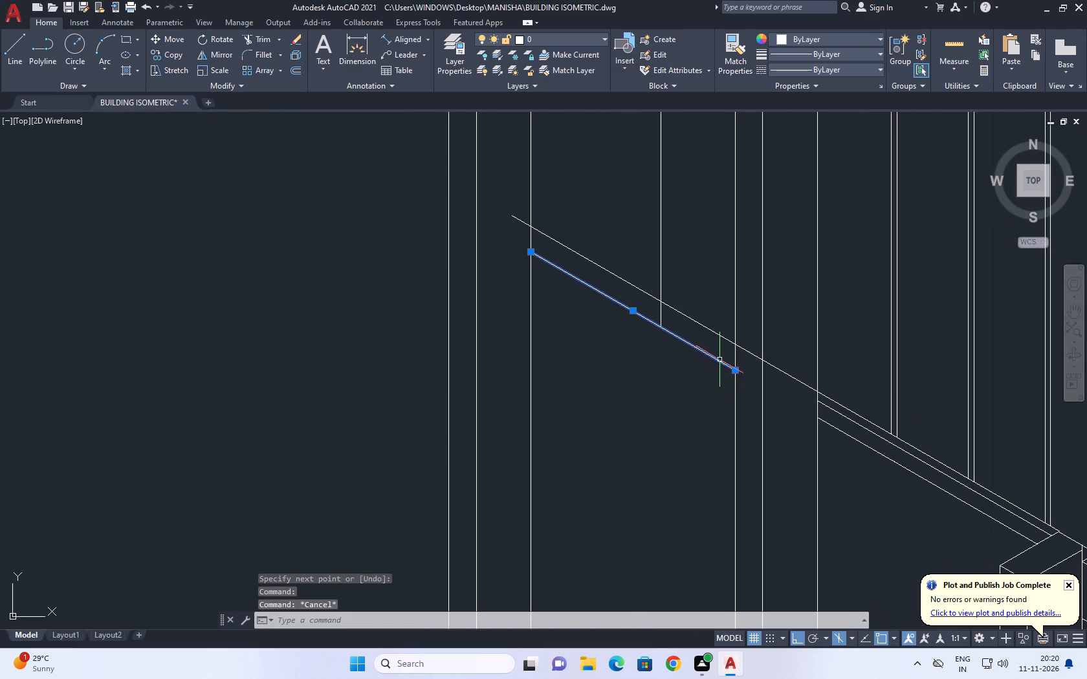
pyautogui.press('Delete')
# Draw a line continuing the glazing's second sill edge from the middle column back past the farthest column's inner edge.
pyautogui.moveTo(970, 475); pyautogui.dragTo(860, 477, button='middle')
pyautogui.write('L')
pyautogui.press('space')
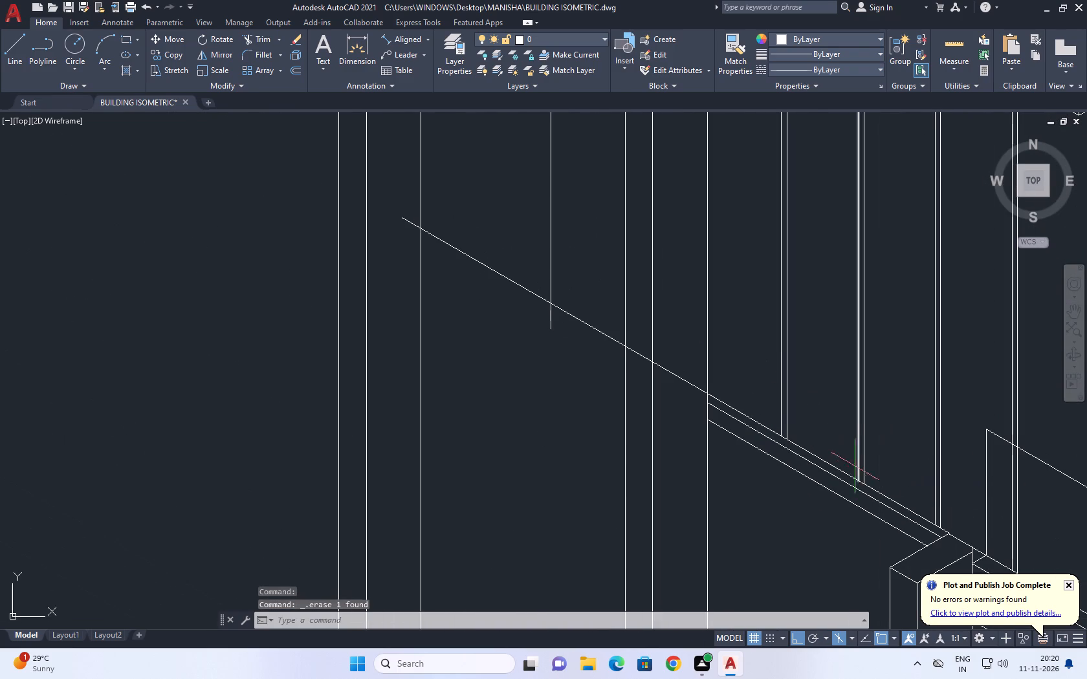
pyautogui.click(707, 405)
pyautogui.moveTo(439, 359); pyautogui.dragTo(503, 422, button='middle')
pyautogui.scroll(2, 522, 354)
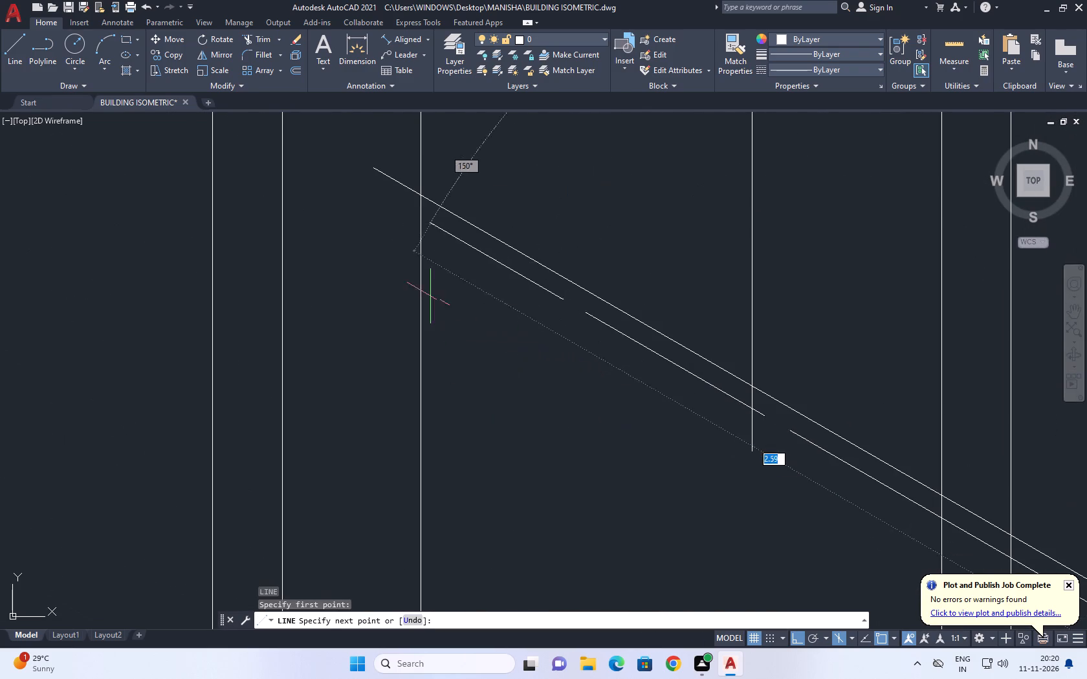
pyautogui.click(397, 248)
pyautogui.scroll(-4, 428, 293)
pyautogui.press('Escape')
# Draw a line continuing the glazing's bottom sill edge from the middle column back past the farthest column's inner edge.
pyautogui.press('space')
pyautogui.scroll(2, 521, 362)
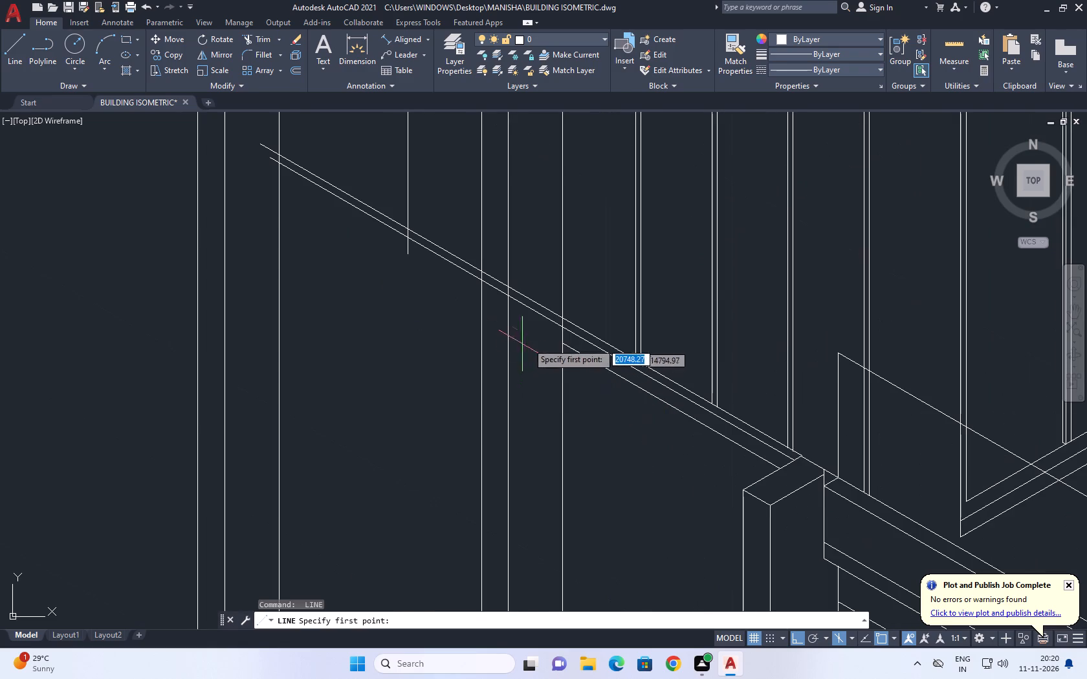
pyautogui.click(560, 346)
pyautogui.moveTo(313, 264); pyautogui.dragTo(437, 392, button='middle')
pyautogui.scroll(2, 398, 323)
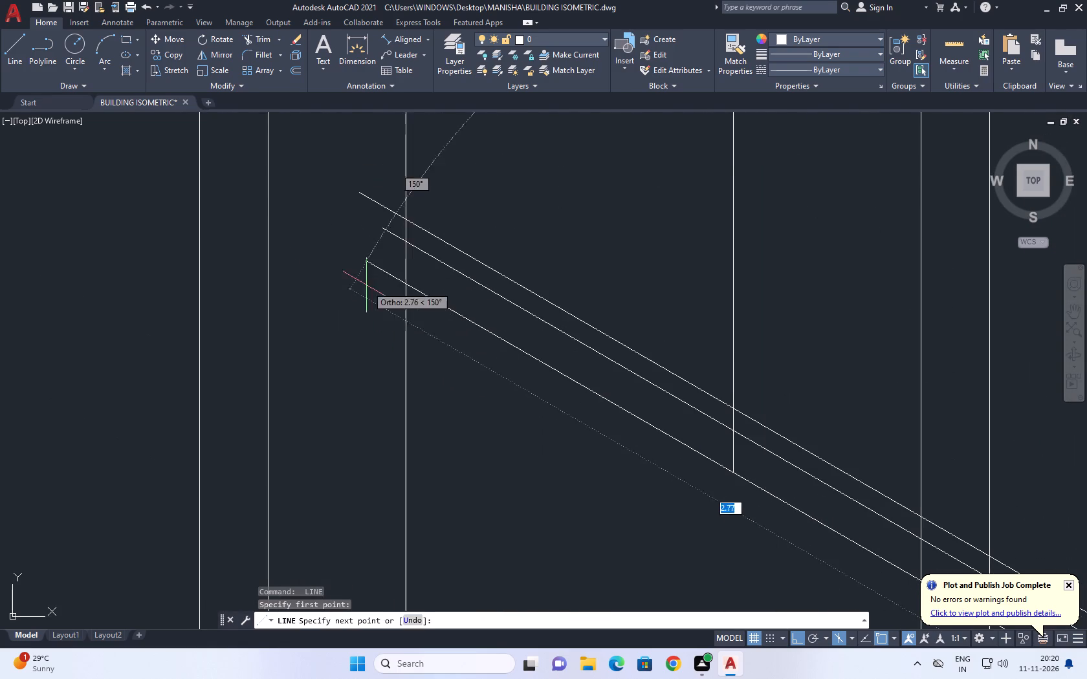
pyautogui.click(366, 285)
pyautogui.press('Escape')
# Trim the three new sill lines where they cross both faces of the middle column.
pyautogui.scroll(-3, 481, 334)
pyautogui.moveTo(602, 385); pyautogui.dragTo(548, 349, button='middle')
pyautogui.write('TR')
pyautogui.press('space')
pyautogui.scroll(2, 541, 370)
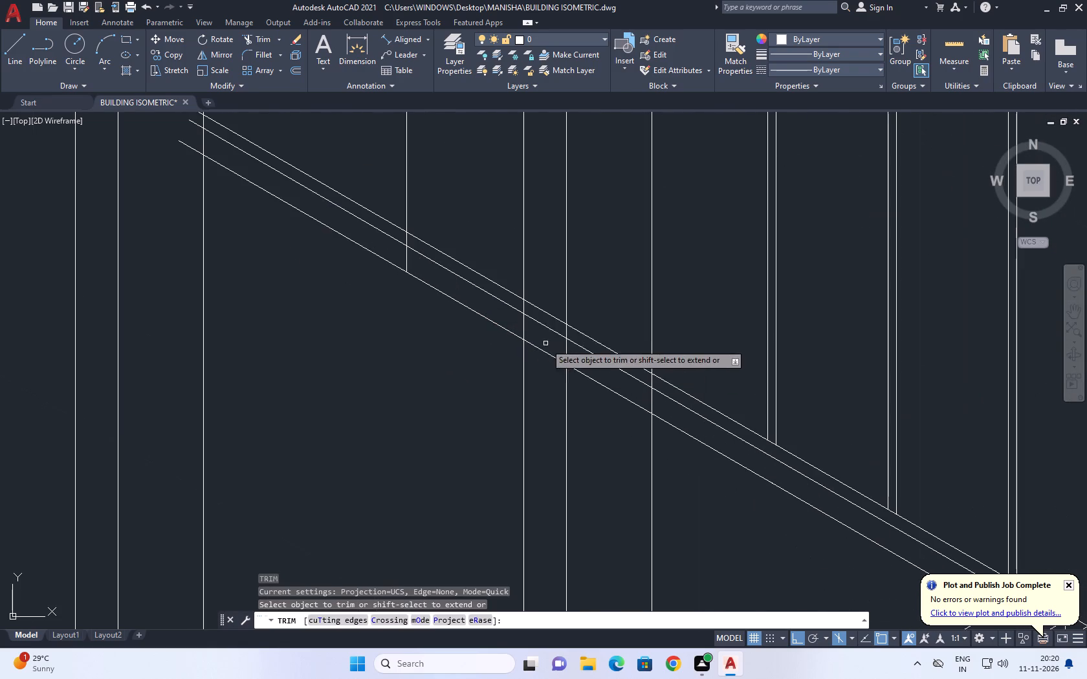
pyautogui.moveTo(543, 286); pyautogui.dragTo(542, 279)
pyautogui.moveTo(550, 383); pyautogui.dragTo(553, 393)
pyautogui.click(613, 314)
pyautogui.moveTo(607, 391); pyautogui.dragTo(616, 405)
pyautogui.scroll(-3, 623, 375)
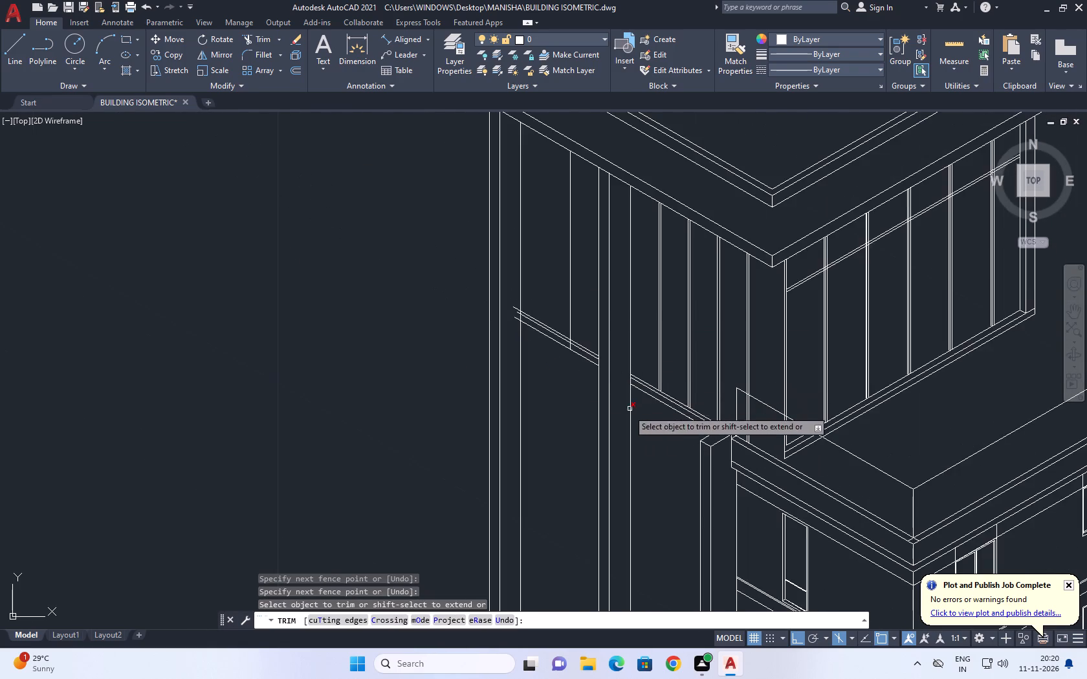
pyautogui.press('space')
# Draw a vertical closing line about 0.4 long down from the top sill line, just beyond the farthest column's inner edge.
pyautogui.scroll(2, 569, 319)
pyautogui.scroll(-1, 599, 404)
pyautogui.moveTo(510, 382); pyautogui.dragTo(569, 433, button='middle')
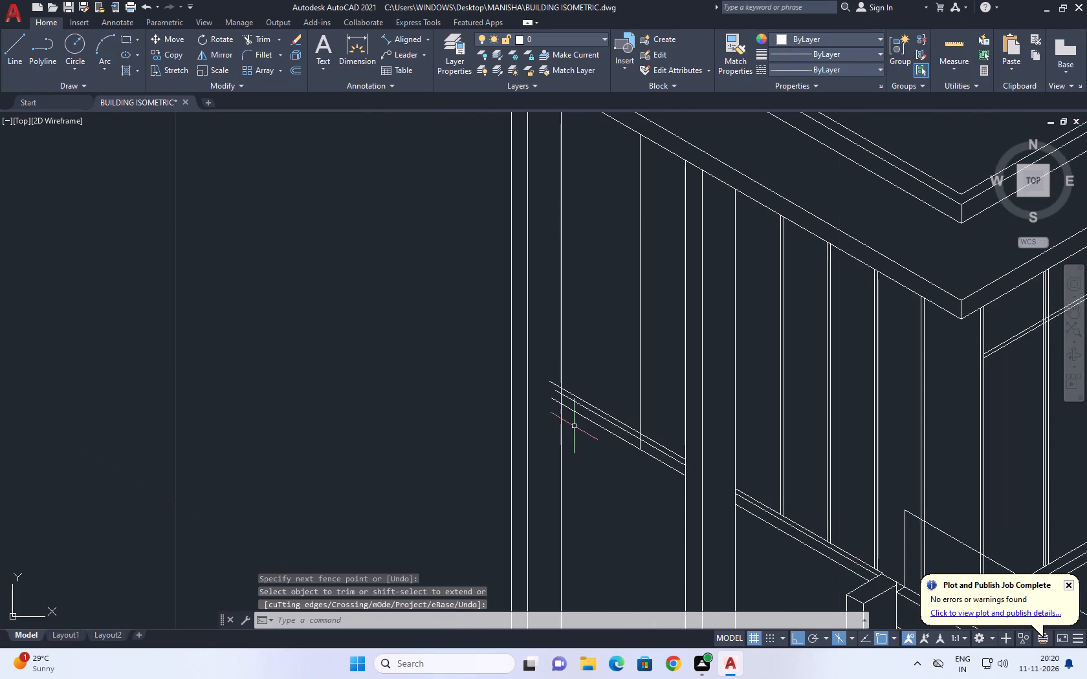
pyautogui.press('l')
pyautogui.press('space')
pyautogui.scroll(1, 561, 400)
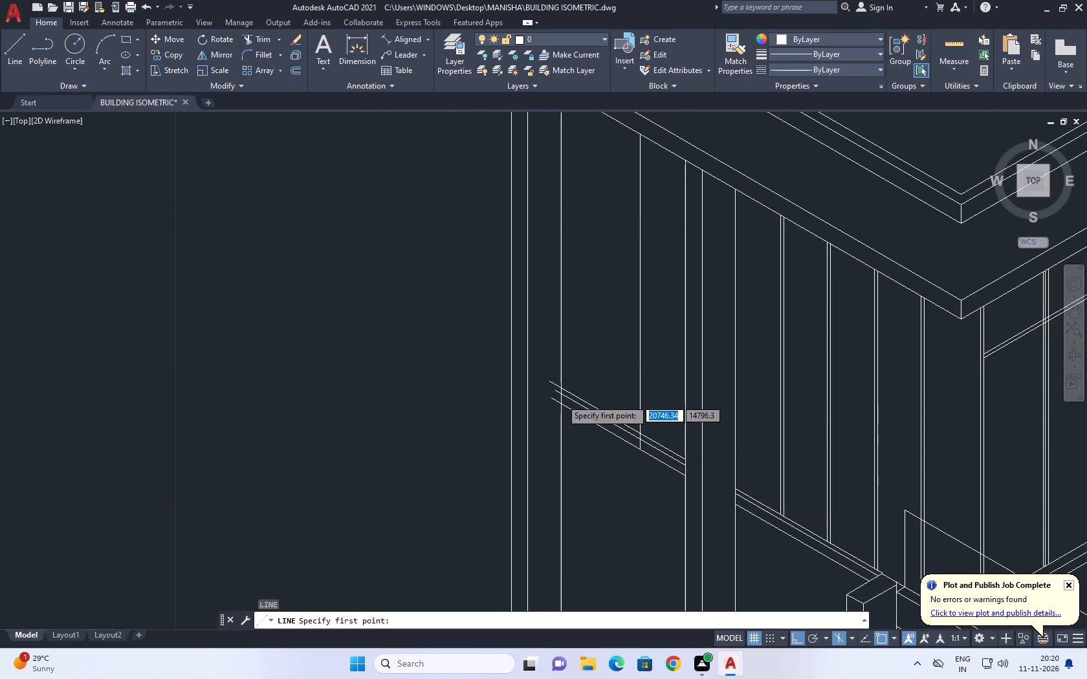
pyautogui.scroll(2, 561, 398)
pyautogui.click(533, 352)
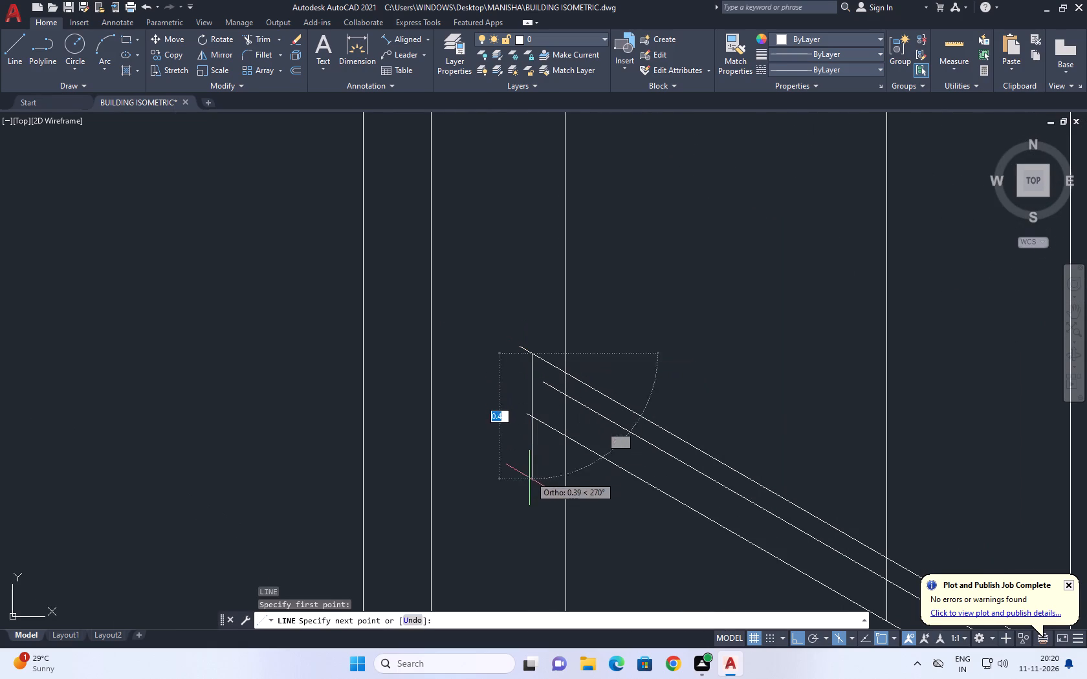
pyautogui.click(529, 478)
pyautogui.press('space')
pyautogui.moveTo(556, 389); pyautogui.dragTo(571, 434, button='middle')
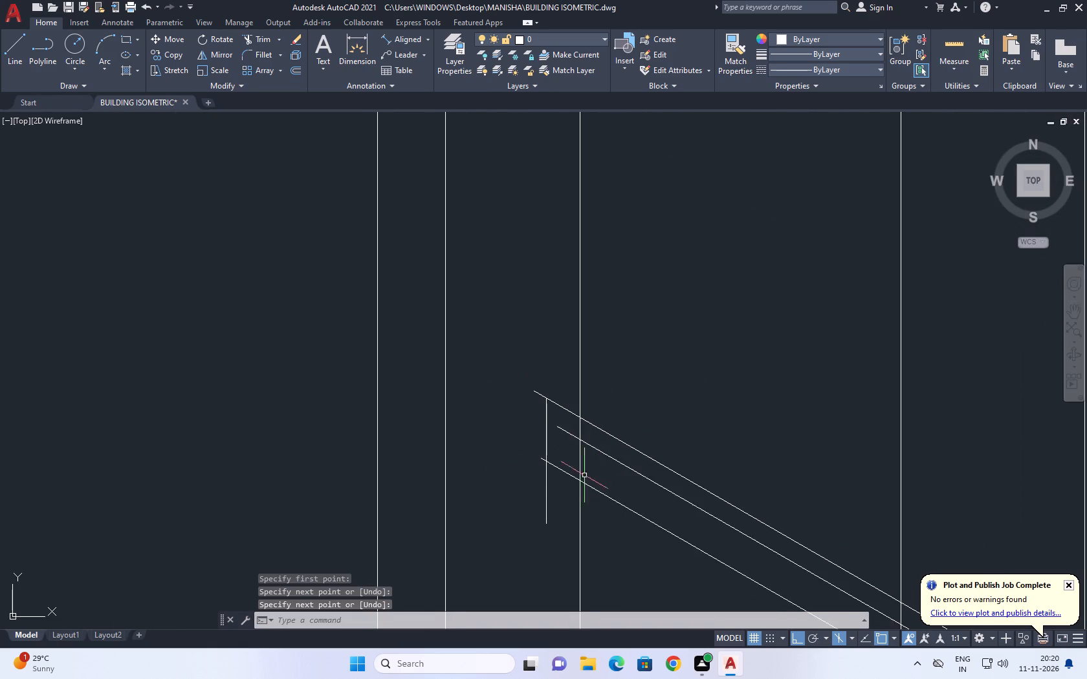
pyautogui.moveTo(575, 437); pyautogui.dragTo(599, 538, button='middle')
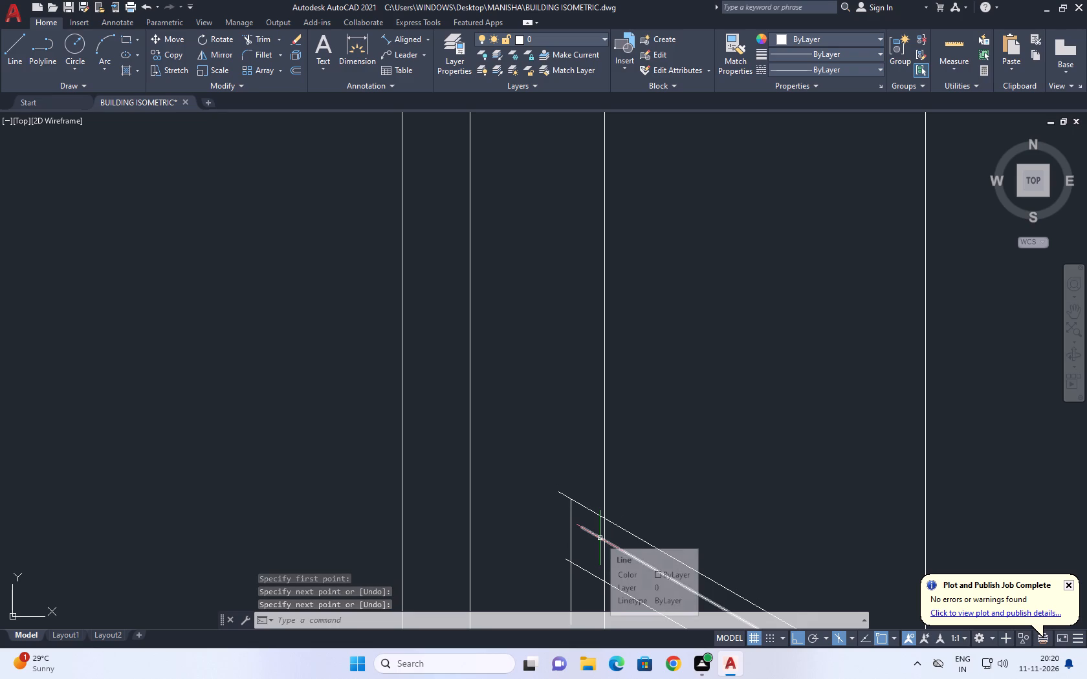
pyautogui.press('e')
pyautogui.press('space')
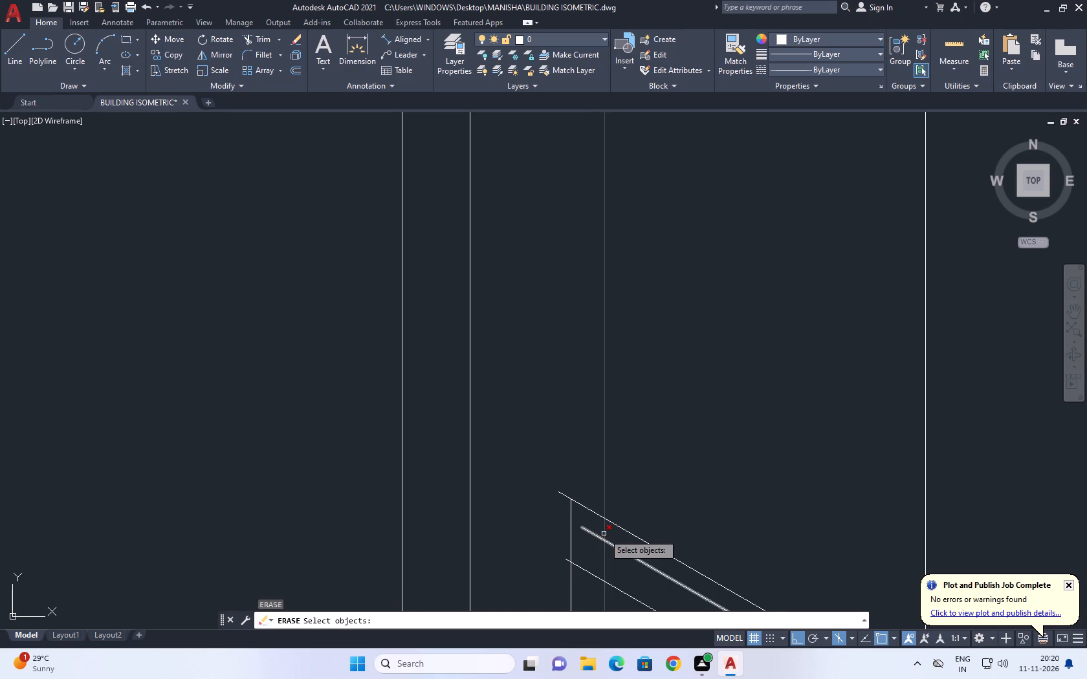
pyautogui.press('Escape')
# Extend the middle sill line to the vertical closing line at the farthest column.
pyautogui.write('EX')
pyautogui.press('space')
pyautogui.scroll(1, 593, 535)
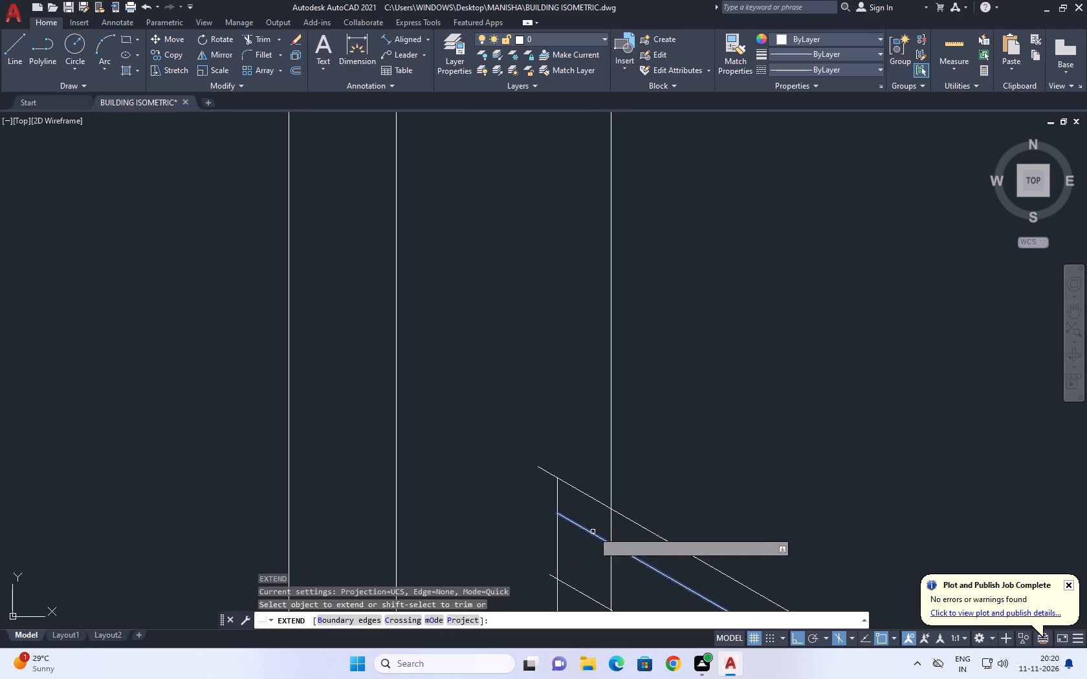
pyautogui.click(595, 526)
pyautogui.click(582, 561)
pyautogui.moveTo(586, 539); pyautogui.dragTo(595, 433, button='middle')
pyautogui.press('Escape')
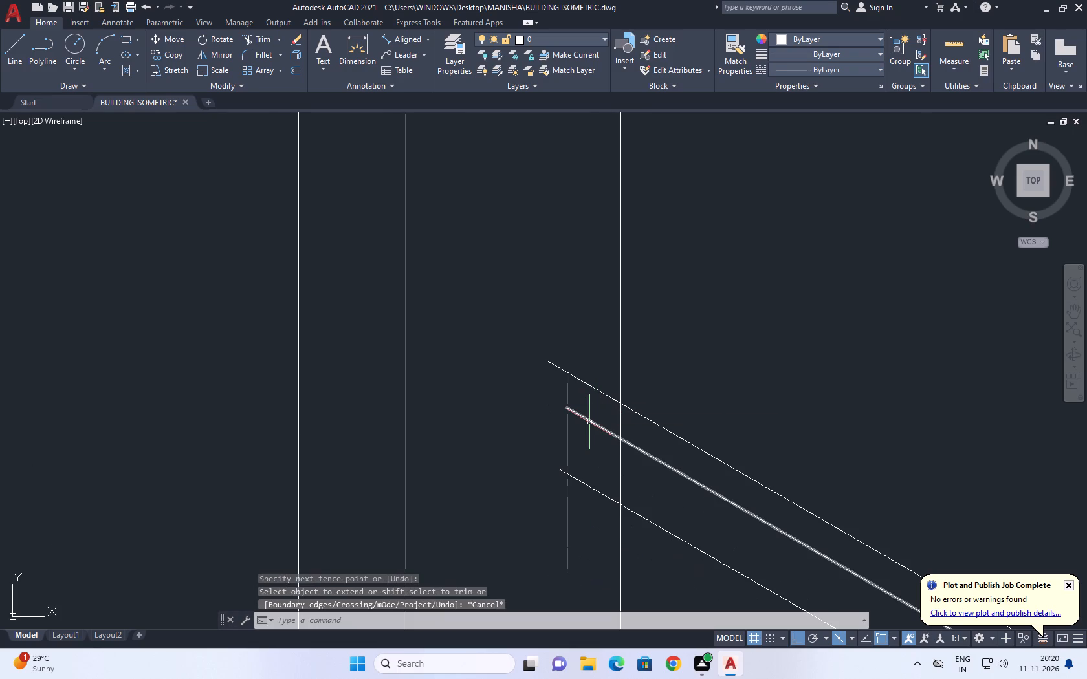
# Trim the top and bottom sill lines' overshoots past the vertical closing line, and remove that line's tail below the sill.
pyautogui.press('t')
pyautogui.press('r')
pyautogui.press('space')
pyautogui.click(562, 357)
pyautogui.click(550, 392)
pyautogui.click(557, 474)
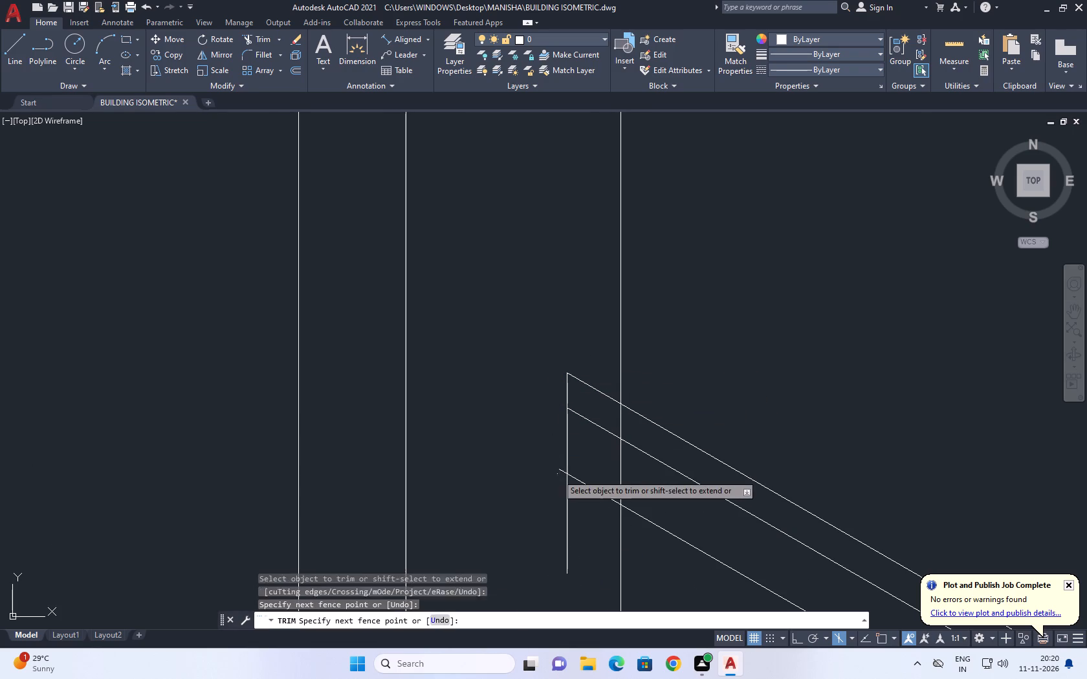
pyautogui.click(563, 469)
pyautogui.click(566, 484)
pyautogui.click(571, 503)
pyautogui.click(584, 510)
pyautogui.press('space')
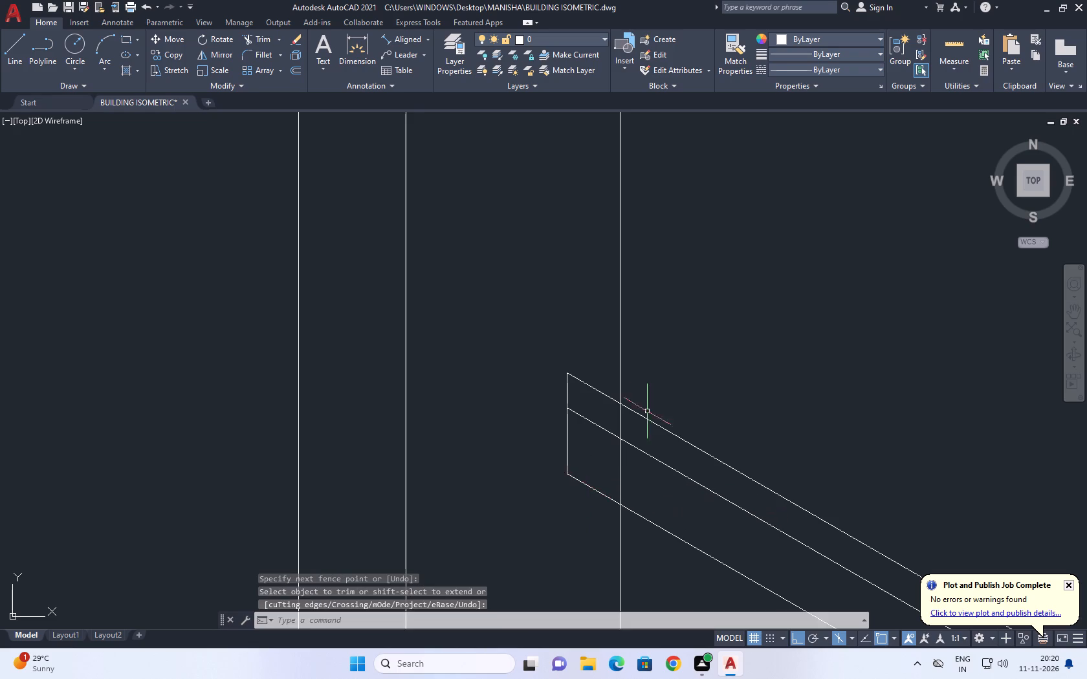
# Copy the farthest column's inner vertical edge 0.12 toward the glazing, using the top isoplane.
pyautogui.moveTo(652, 389); pyautogui.dragTo(658, 425, button='middle')
pyautogui.scroll(-3, 661, 426)
pyautogui.scroll(4, 685, 437)
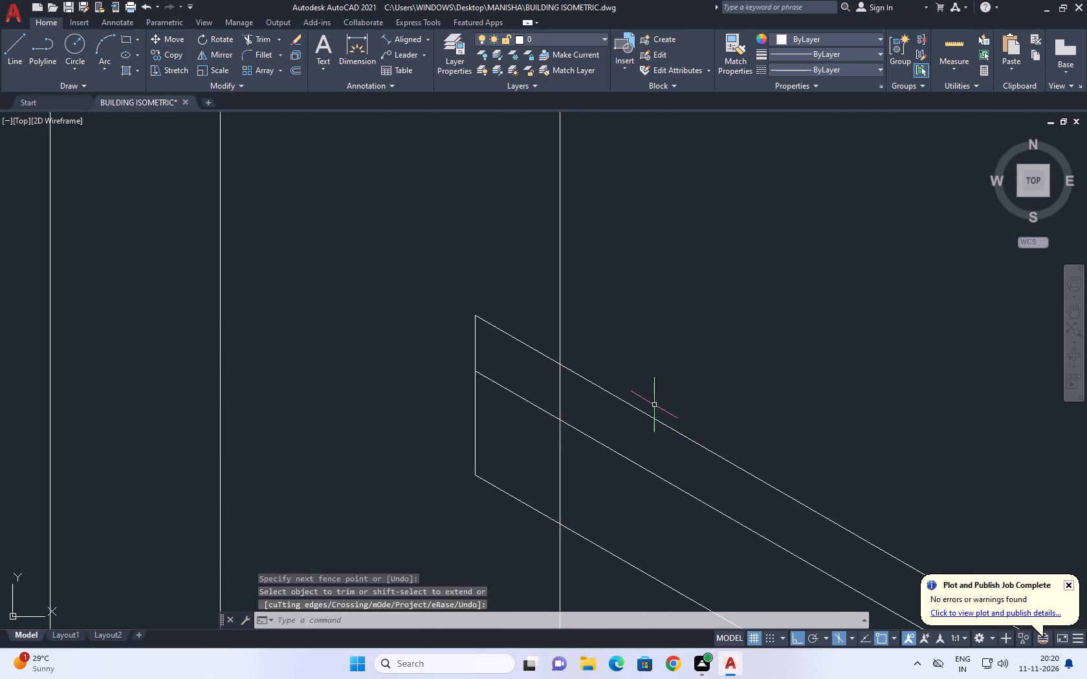
pyautogui.moveTo(654, 405); pyautogui.dragTo(650, 417, button='middle')
pyautogui.moveTo(583, 405); pyautogui.dragTo(584, 421, button='middle')
pyautogui.scroll(-4, 511, 436)
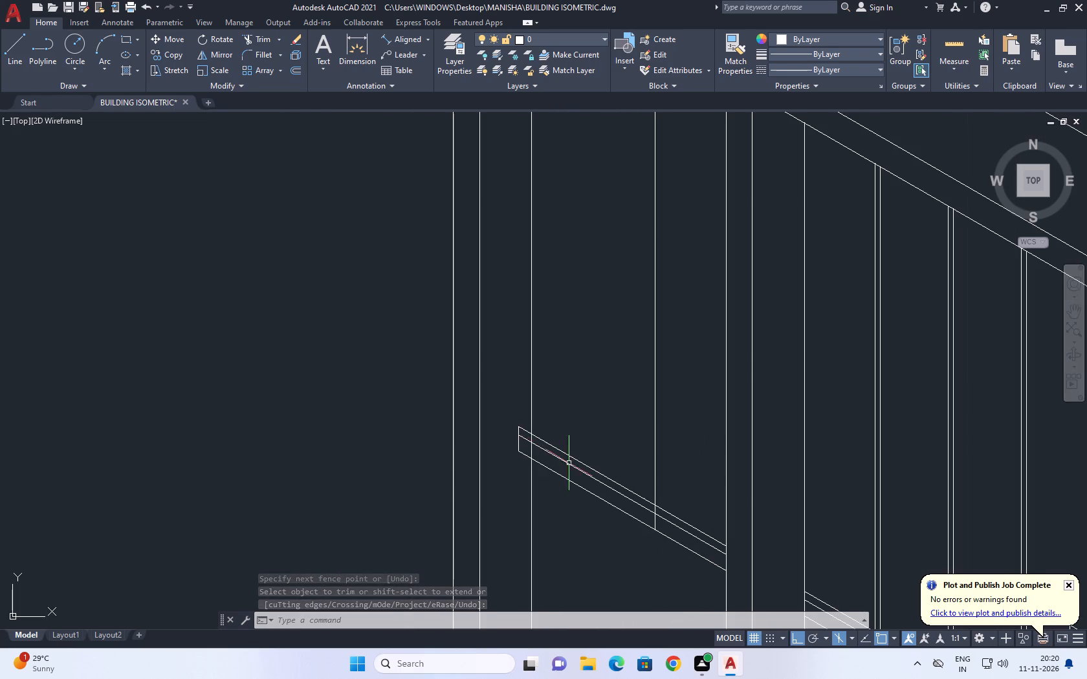
pyautogui.moveTo(611, 488); pyautogui.dragTo(620, 480, button='middle')
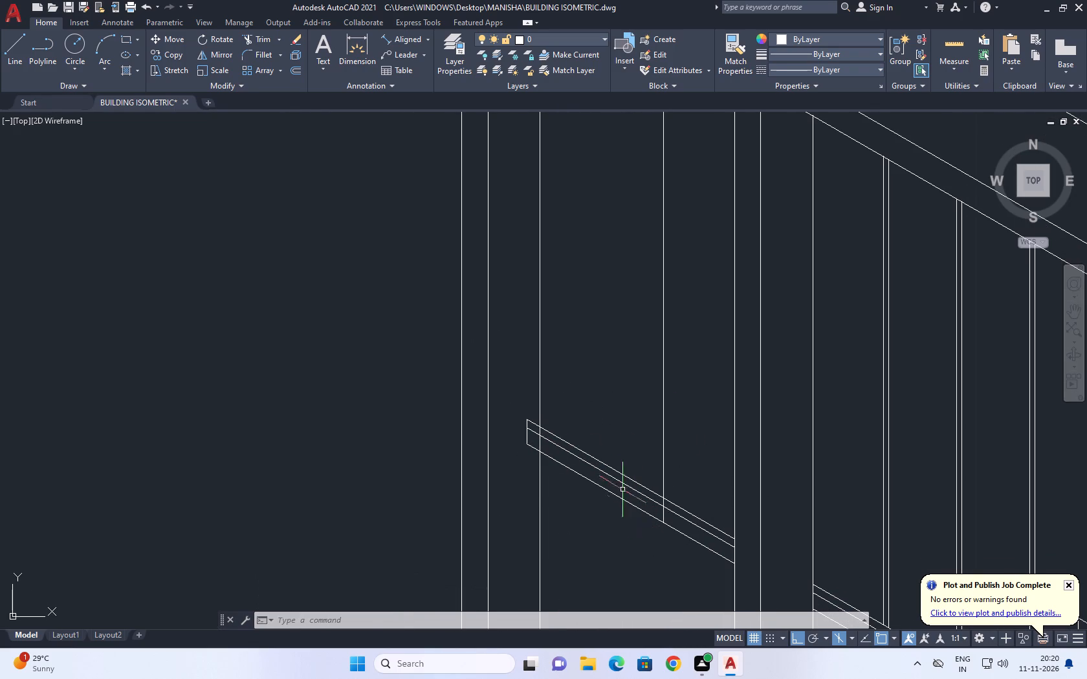
pyautogui.moveTo(589, 368); pyautogui.dragTo(576, 360)
pyautogui.click(519, 335)
pyautogui.moveTo(597, 351); pyautogui.dragTo(598, 441, button='middle')
pyautogui.write('CO')
pyautogui.press('space')
pyautogui.click(549, 415)
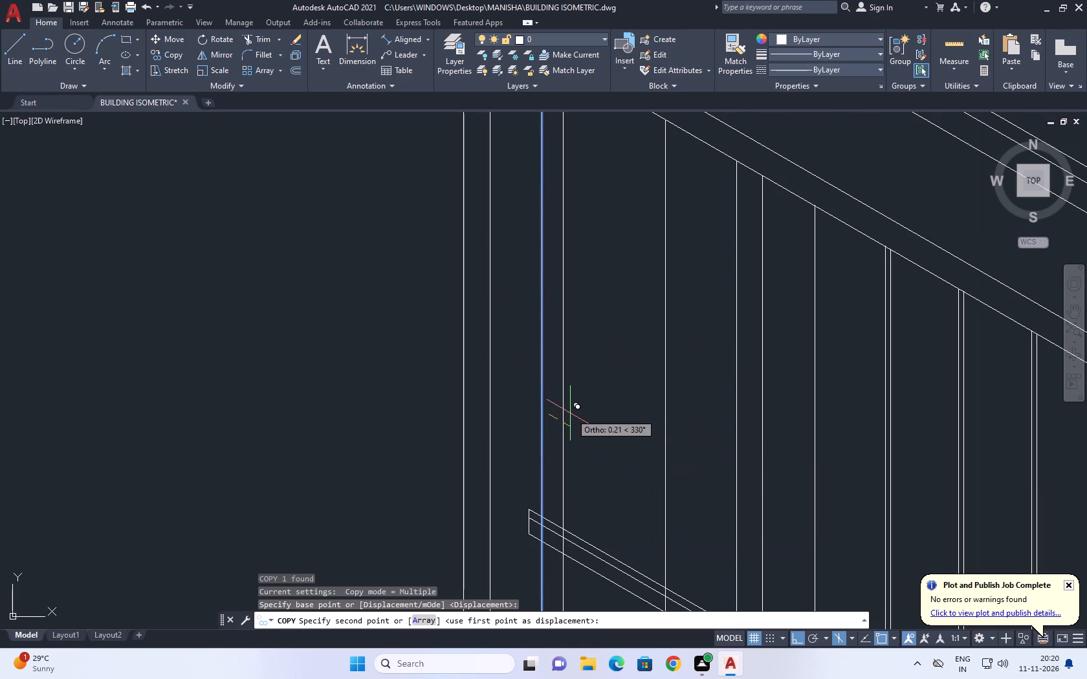
pyautogui.press('F5')
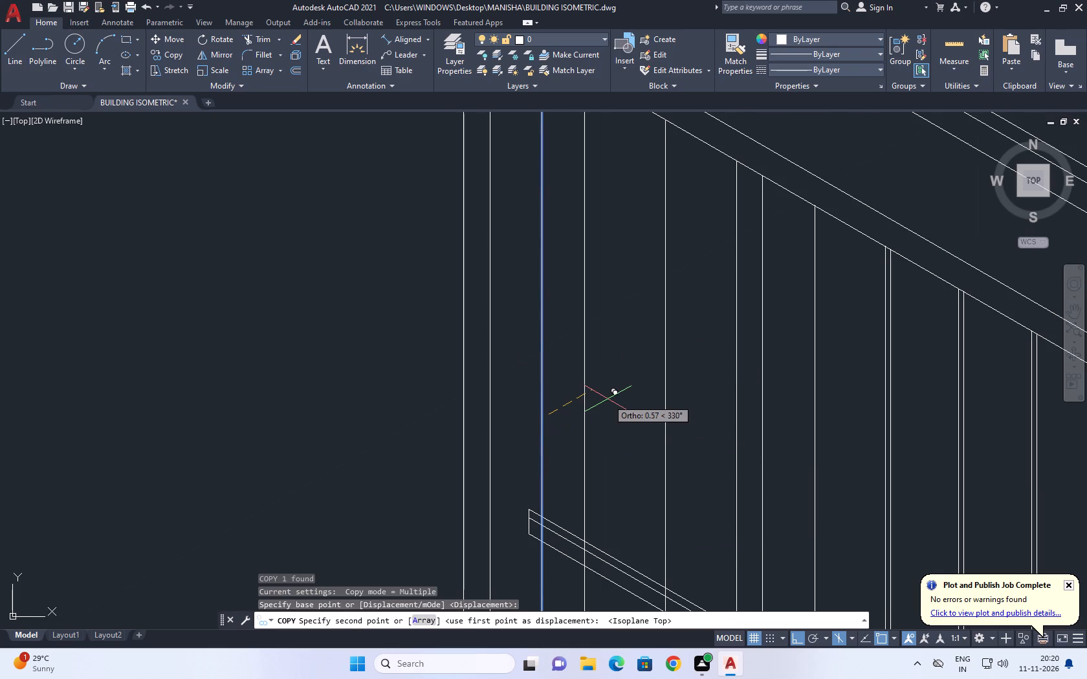
pyautogui.write('0.12')
pyautogui.press('Return')
pyautogui.scroll(-3, 608, 399)
pyautogui.press('Escape')
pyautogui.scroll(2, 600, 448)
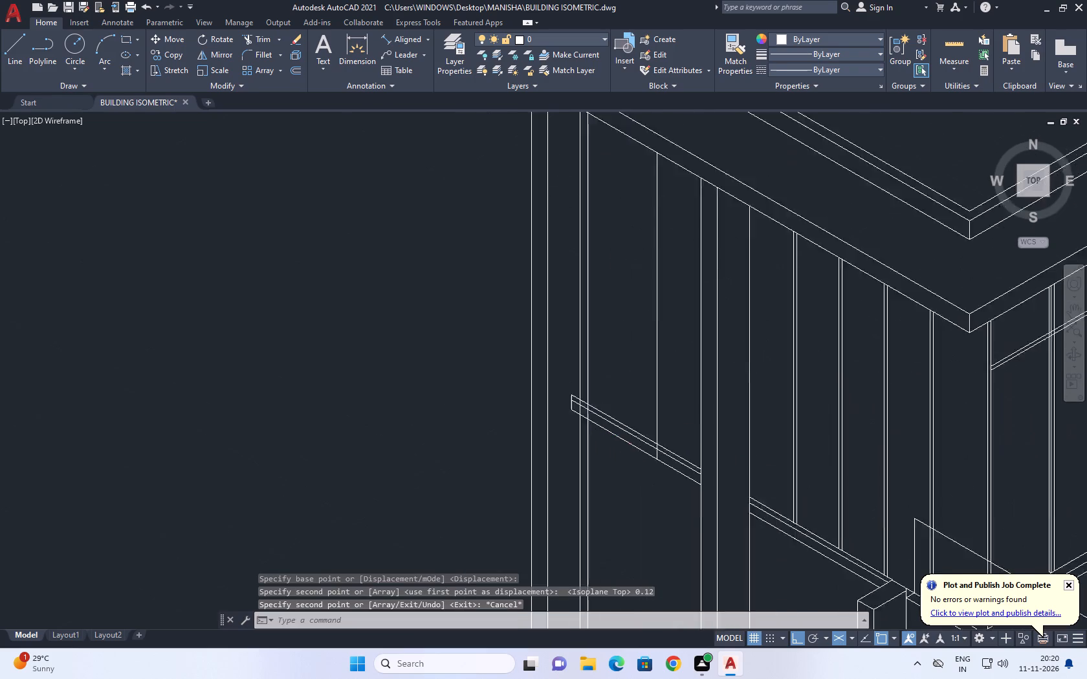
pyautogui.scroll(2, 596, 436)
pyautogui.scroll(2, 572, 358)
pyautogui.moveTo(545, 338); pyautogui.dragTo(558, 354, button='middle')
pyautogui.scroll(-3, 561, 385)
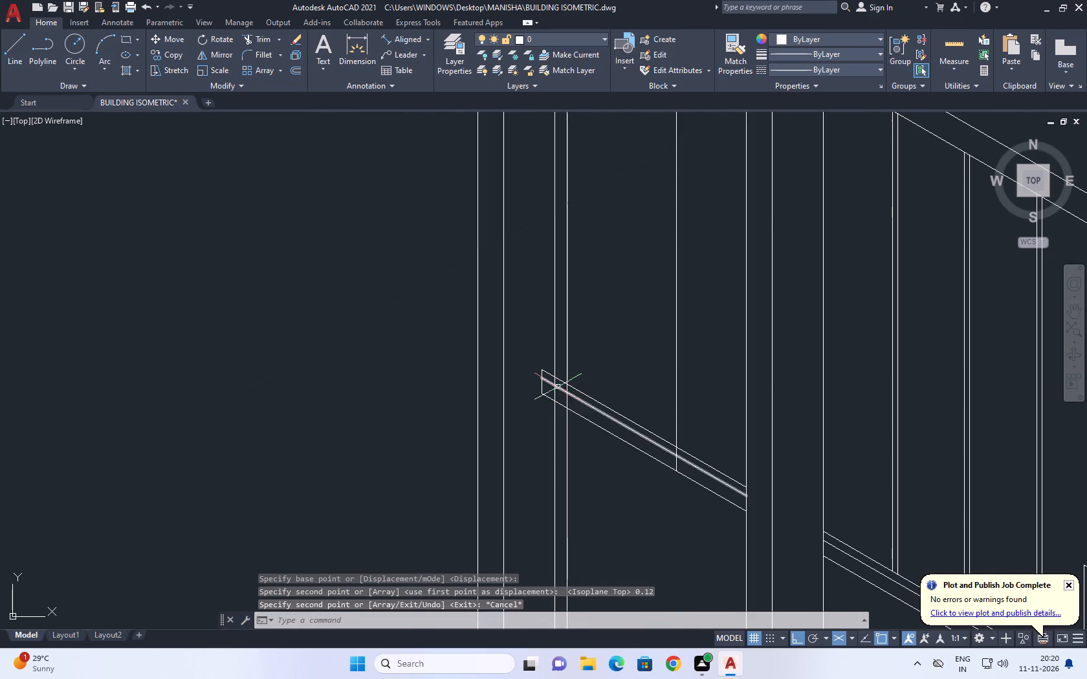
# Draw a guide line at 30° from the middle sill line's end, past both vertical glazing lines beside the farthest column.
pyautogui.scroll(3, 540, 358)
pyautogui.write('L')
pyautogui.press('space')
pyautogui.scroll(1, 506, 435)
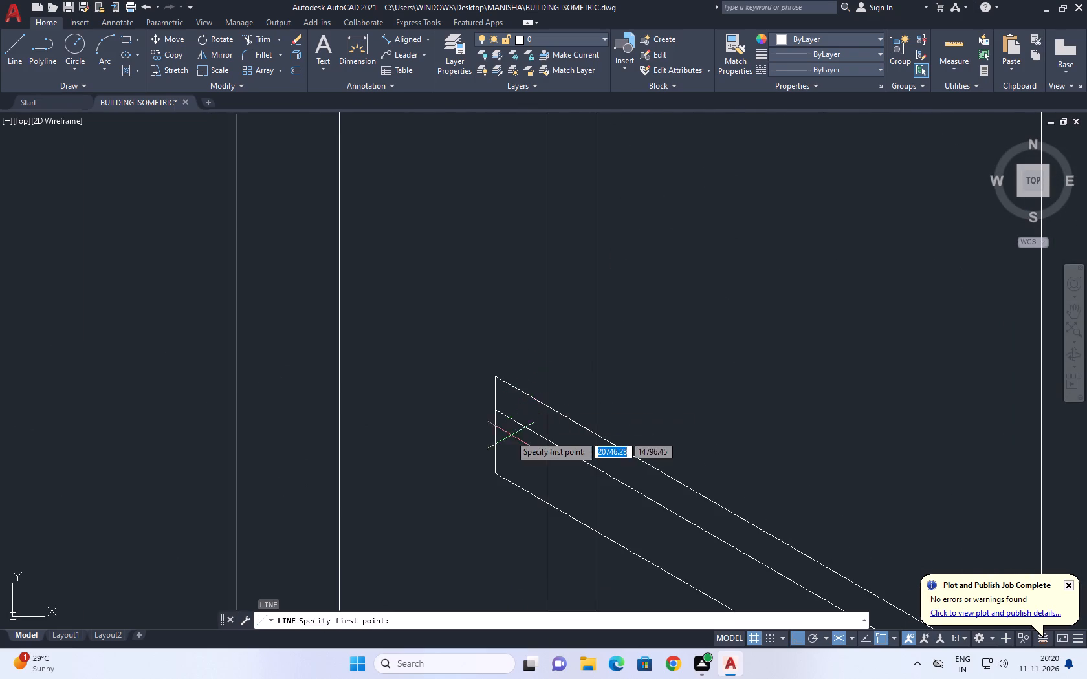
pyautogui.scroll(1, 508, 435)
pyautogui.click(474, 373)
pyautogui.scroll(-3, 685, 327)
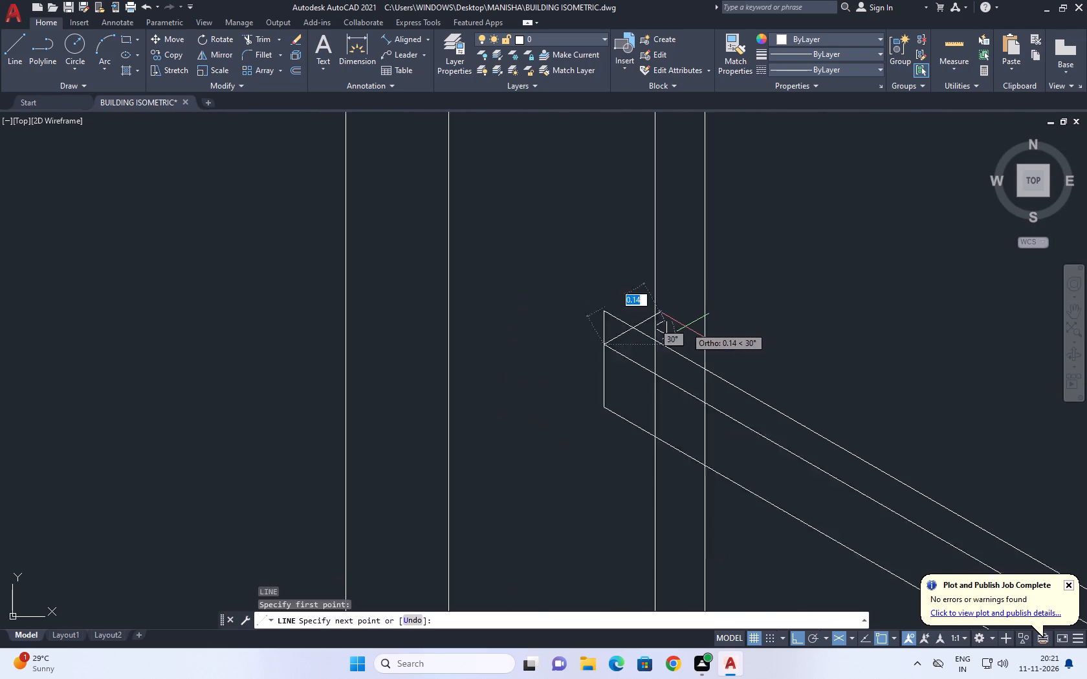
pyautogui.click(764, 298)
pyautogui.press('Escape')
# Move the top sill line from its outer end to the intersection of the 30° guide line and the nearer vertical glazing line.
pyautogui.moveTo(700, 336); pyautogui.dragTo(677, 367, button='middle')
pyautogui.scroll(3, 630, 362)
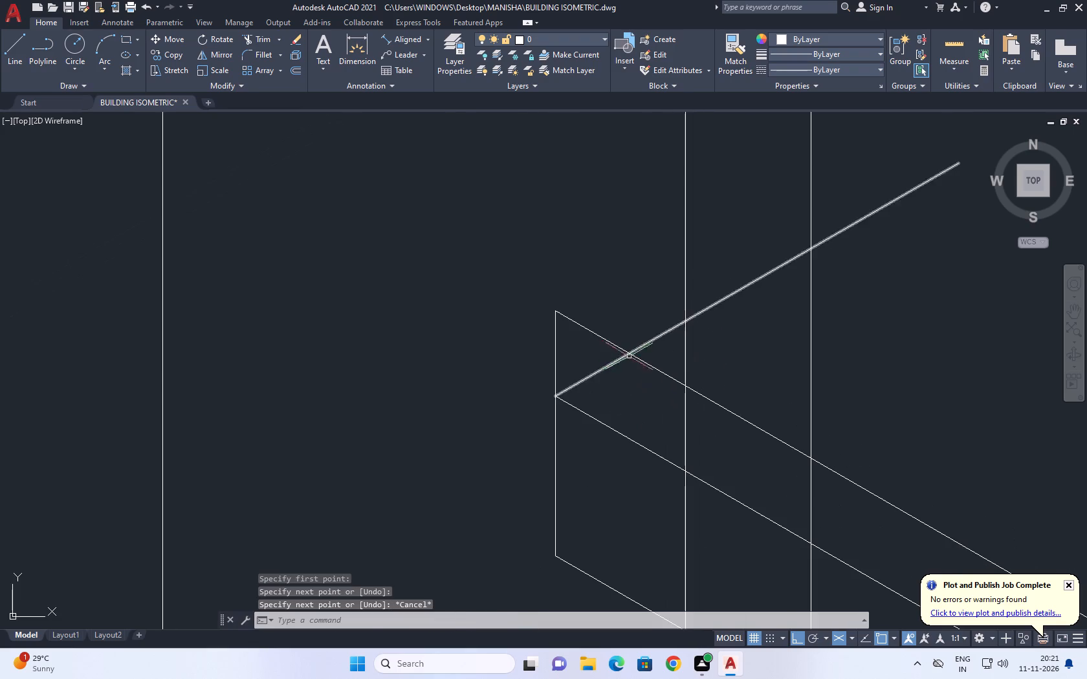
pyautogui.moveTo(701, 374); pyautogui.dragTo(701, 384)
pyautogui.moveTo(696, 400); pyautogui.dragTo(696, 406)
pyautogui.moveTo(710, 384); pyautogui.dragTo(657, 409, button='middle')
pyautogui.write('M')
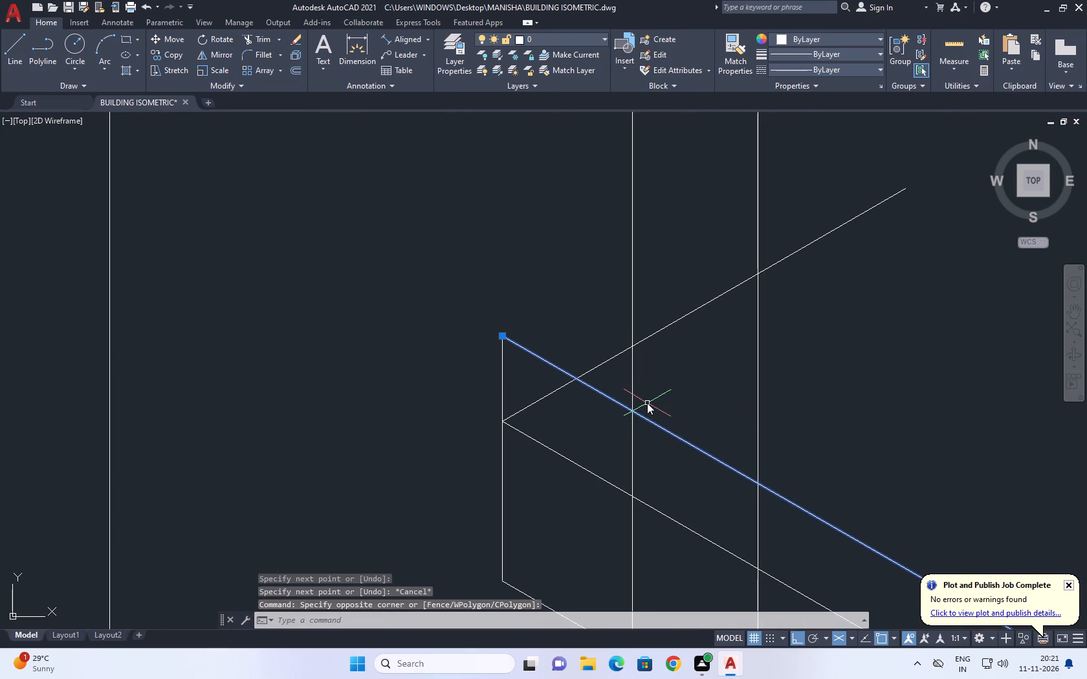
pyautogui.press('space')
pyautogui.click(501, 339)
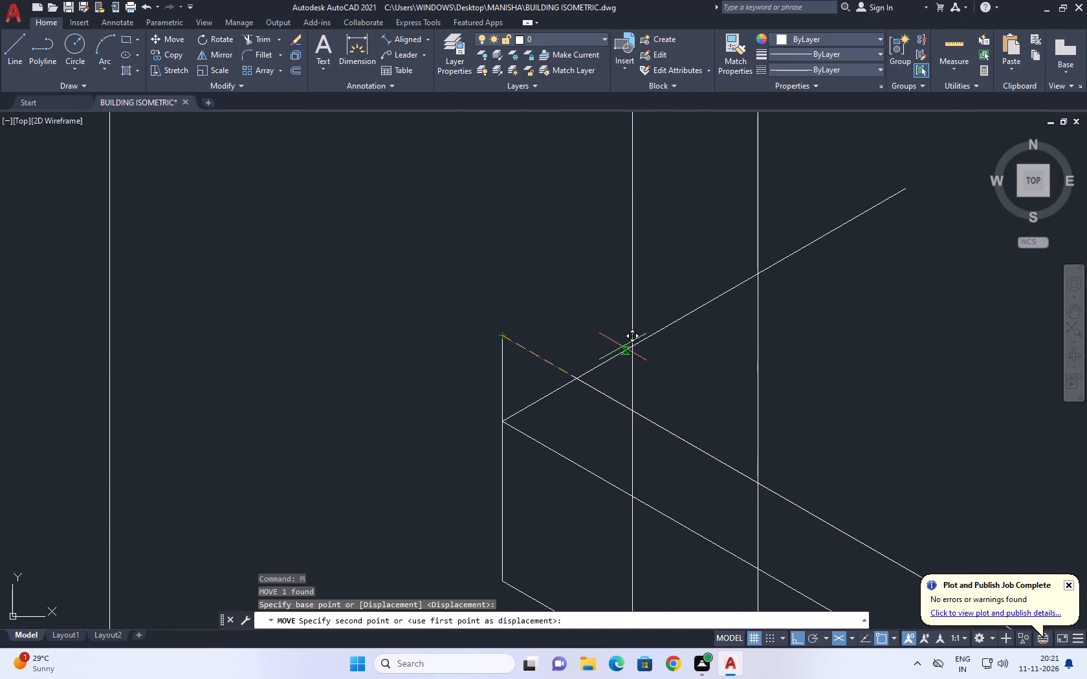
pyautogui.click(633, 345)
pyautogui.scroll(-5, 573, 378)
pyautogui.press('Escape')
pyautogui.moveTo(707, 360); pyautogui.dragTo(713, 376, button='middle')
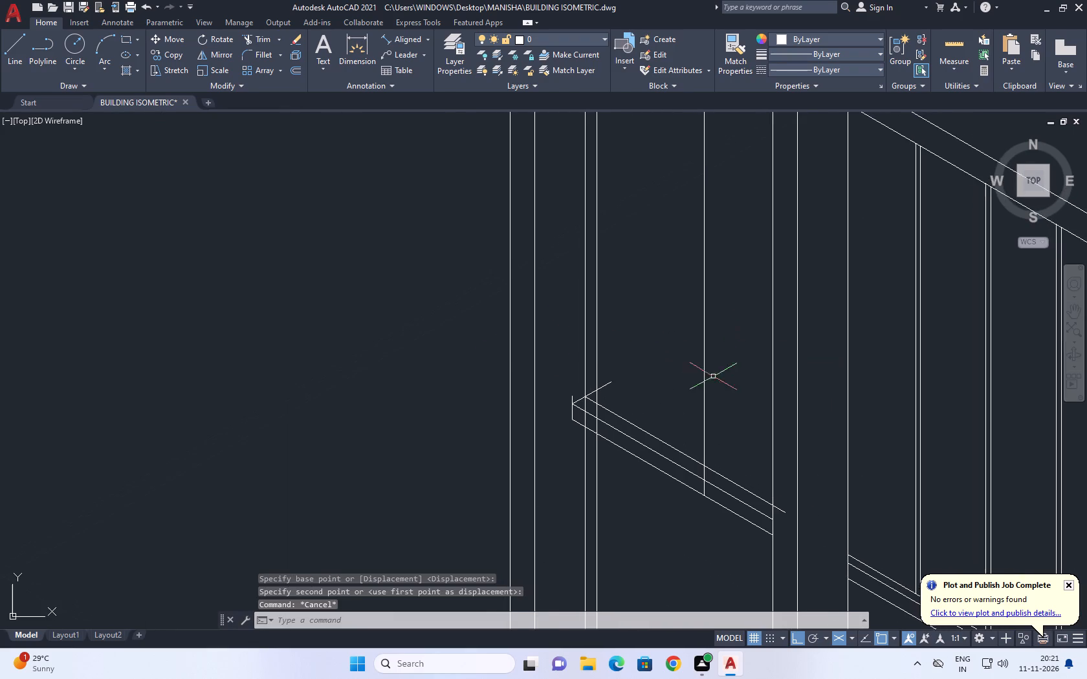
# Move the top sill line slightly back along the 30° guide line, toward the middle sill line.
pyautogui.scroll(2, 580, 421)
pyautogui.moveTo(708, 389); pyautogui.dragTo(654, 402, button='middle')
pyautogui.scroll(-1, 562, 430)
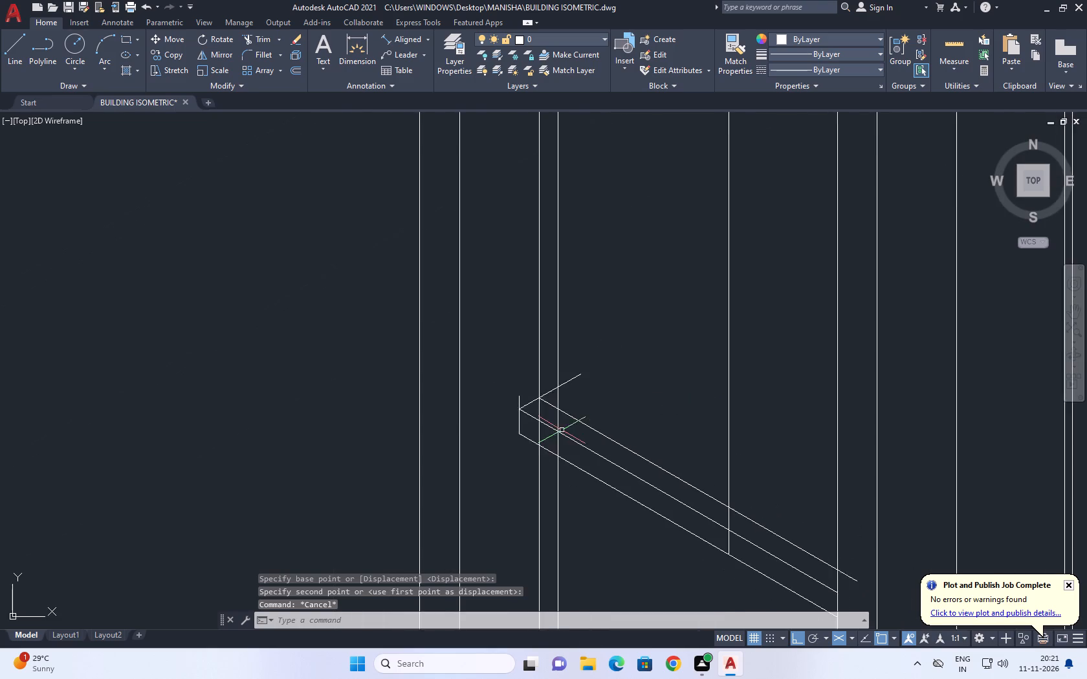
pyautogui.scroll(-1, 562, 430)
pyautogui.scroll(1, 619, 391)
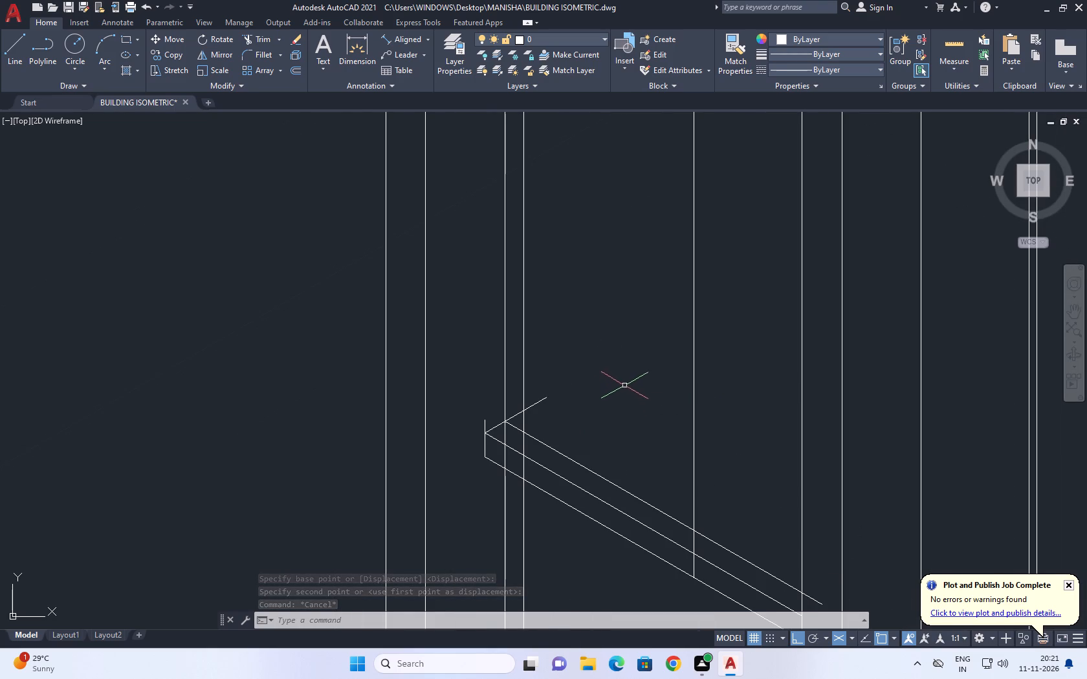
pyautogui.click(597, 464)
pyautogui.click(584, 469)
pyautogui.scroll(2, 514, 432)
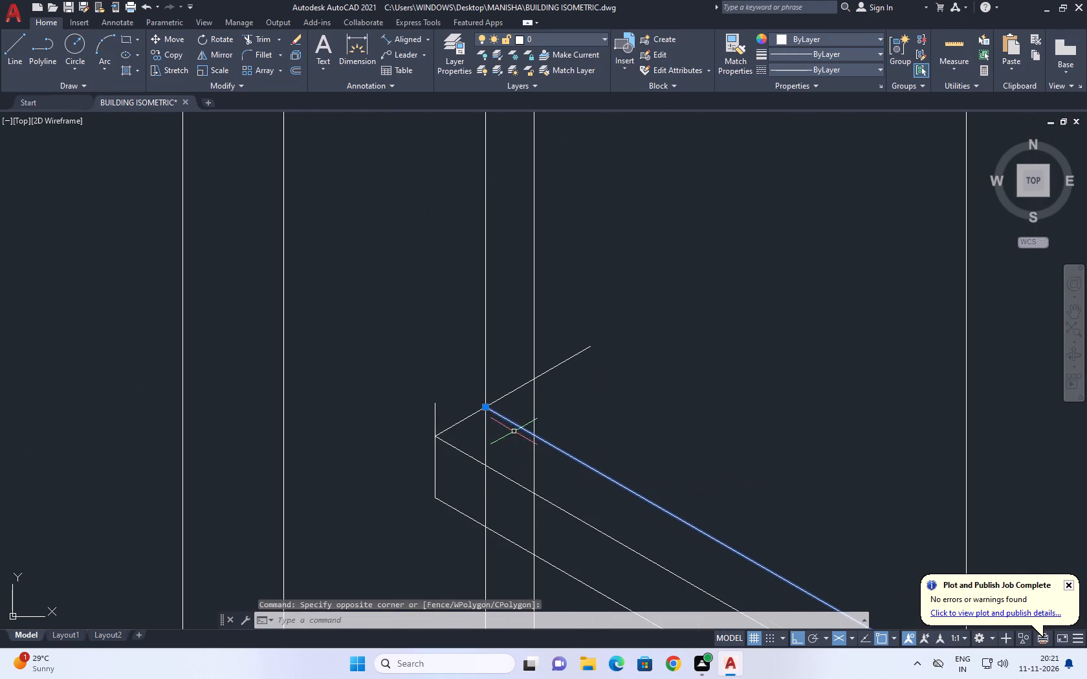
pyautogui.middleClick(507, 425)
pyautogui.scroll(1, 507, 425)
pyautogui.press('m')
pyautogui.press('space')
pyautogui.click(501, 413)
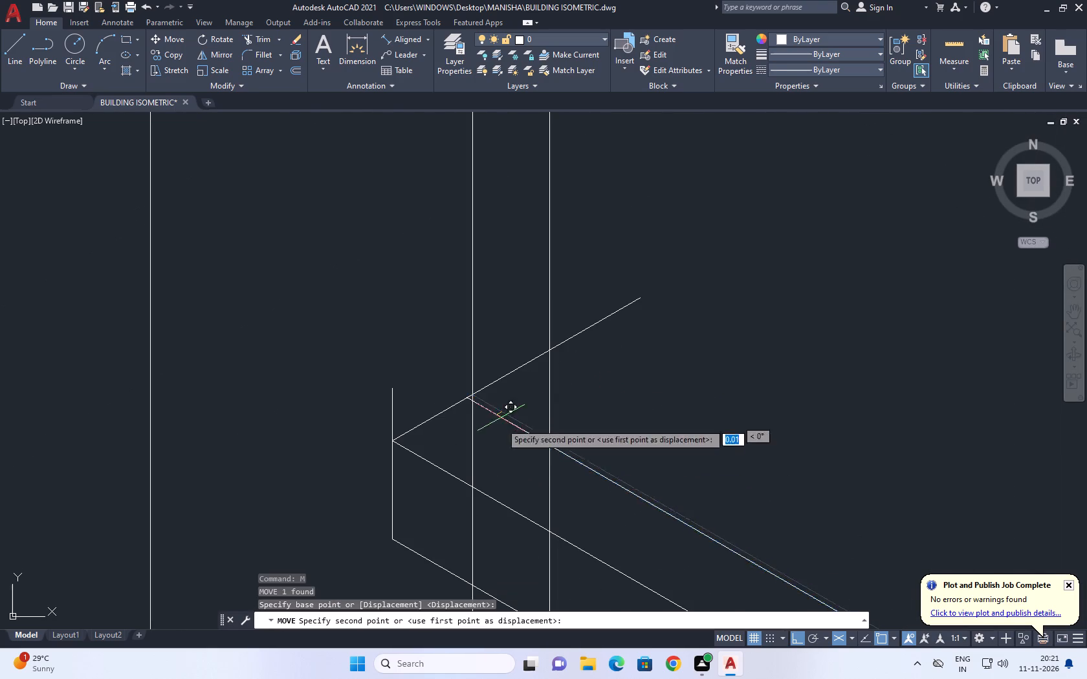
pyautogui.click(500, 446)
pyautogui.scroll(1, 452, 419)
pyautogui.scroll(-1, 465, 416)
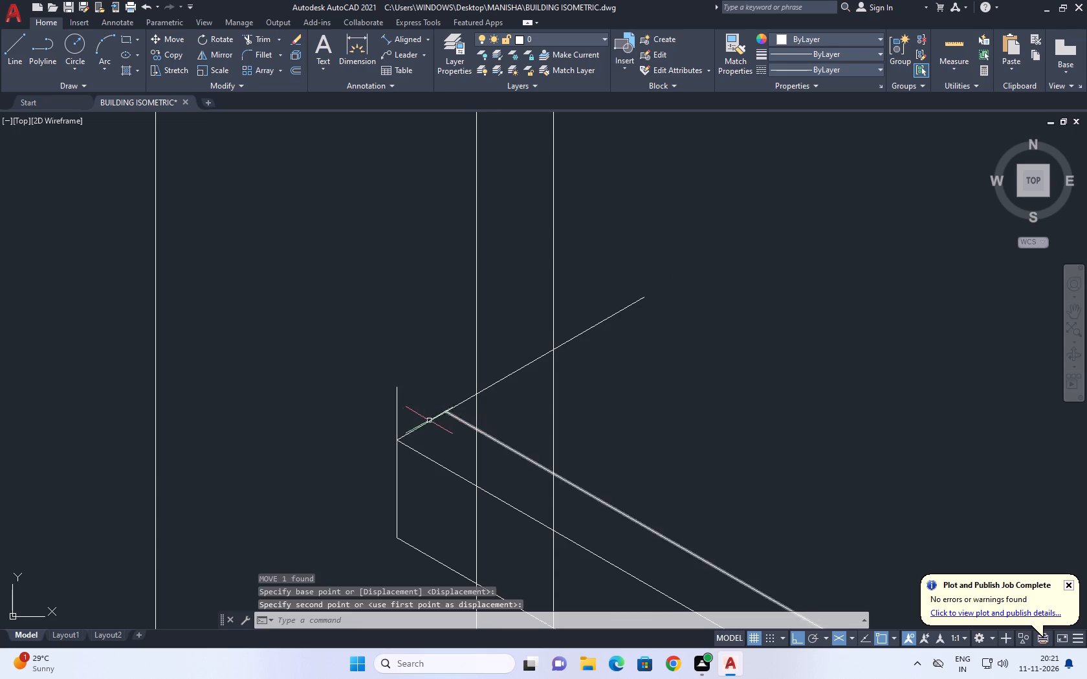
# Move the sill's vertical closing line a short distance inward along the sill direction at 330°.
pyautogui.moveTo(428, 437); pyautogui.dragTo(444, 349, button='middle')
pyautogui.click(445, 400)
pyautogui.click(384, 395)
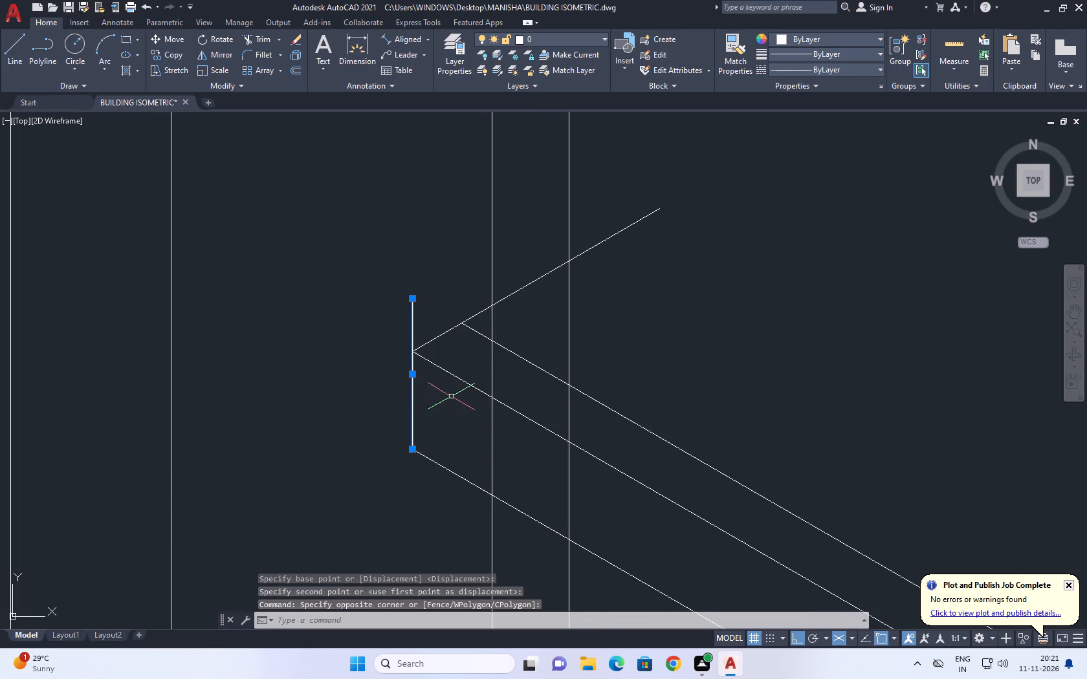
pyautogui.press('m')
pyautogui.press('space')
pyautogui.scroll(1, 435, 425)
pyautogui.click(424, 405)
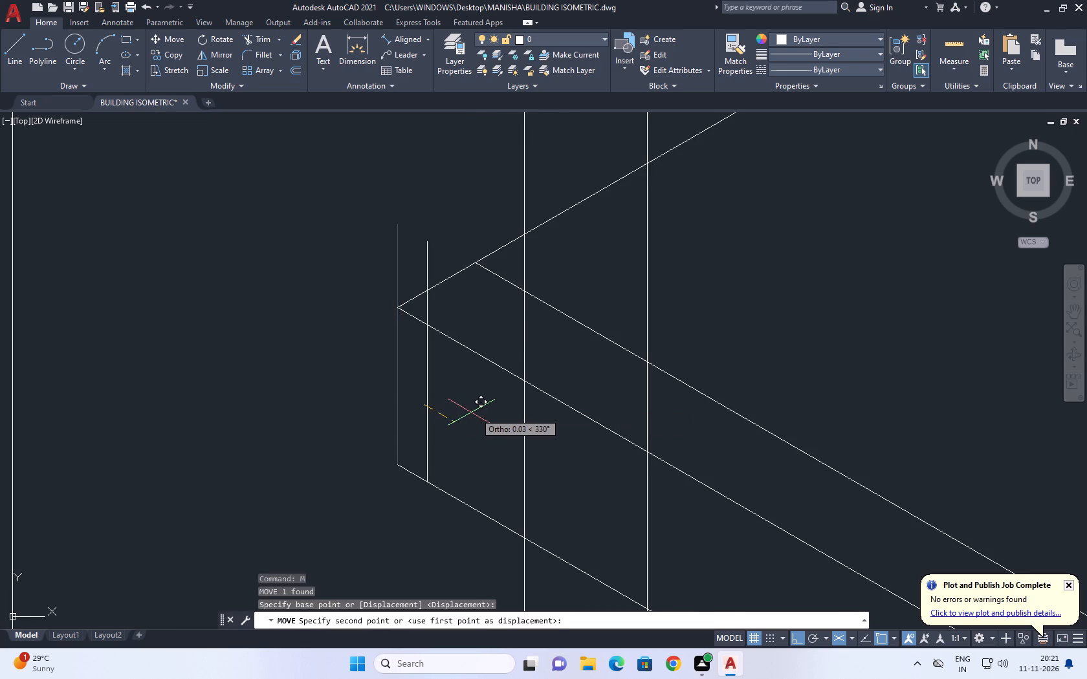
pyautogui.click(484, 413)
# Draw a slanted line from the top sill line's crossing with the first vertical glazing line to beyond the middle sill line.
pyautogui.moveTo(528, 345); pyautogui.dragTo(518, 398, button='middle')
pyautogui.write('L')
pyautogui.press('space')
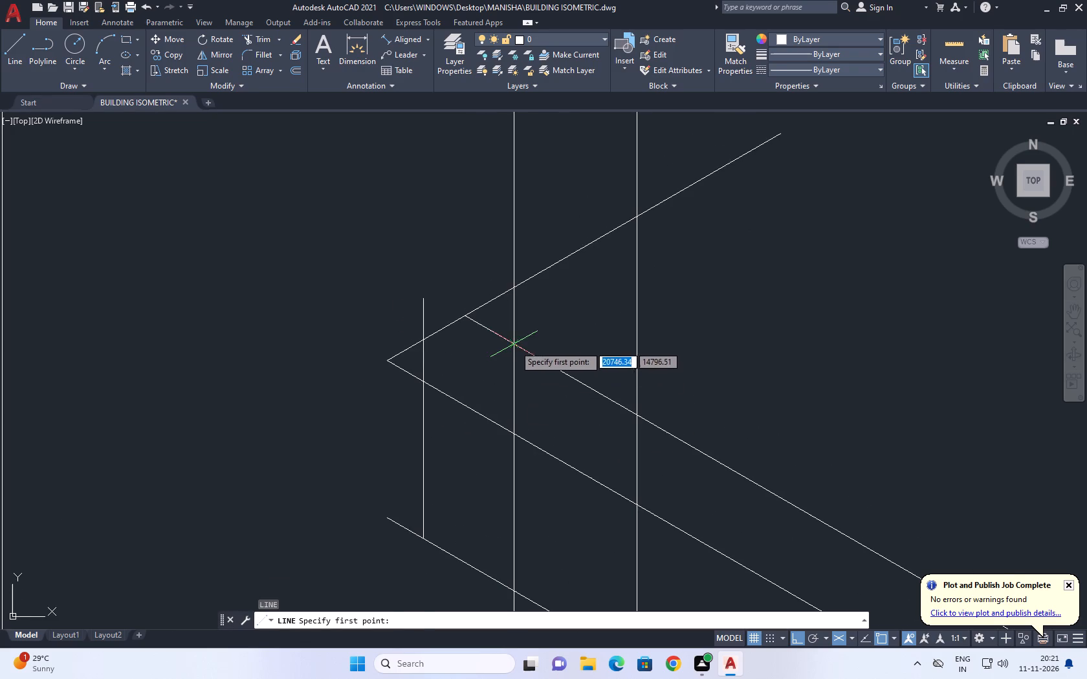
pyautogui.click(514, 345)
pyautogui.click(342, 394)
pyautogui.press('space')
# Move the vertical closing line onto the intersection of the new slanted line and the middle sill line.
pyautogui.click(446, 474)
pyautogui.click(404, 469)
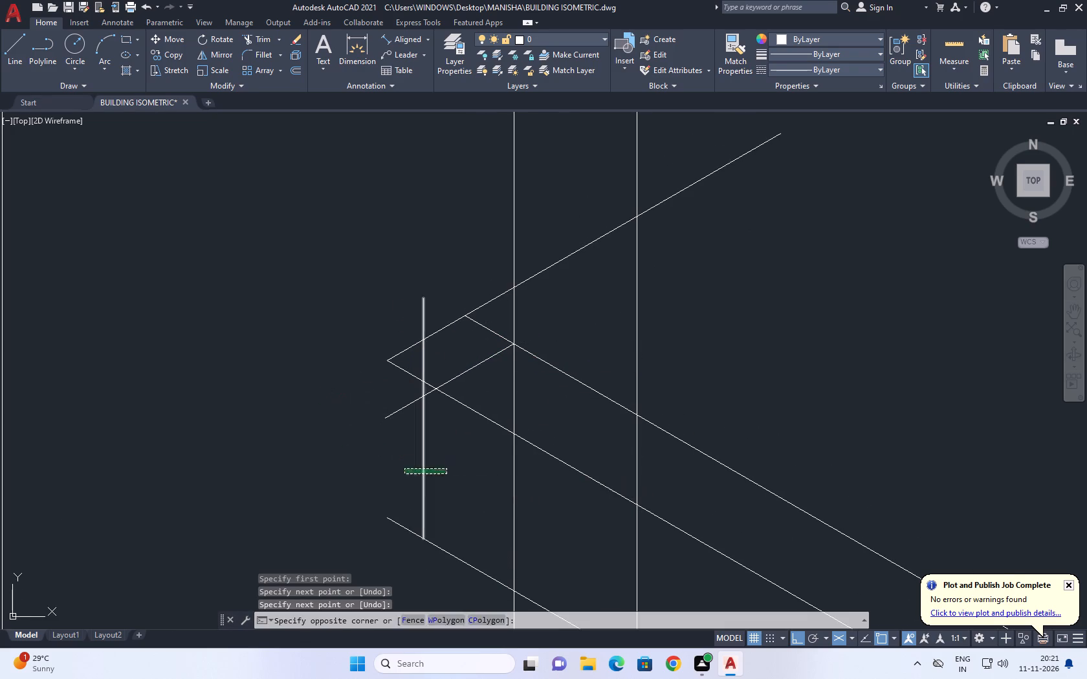
pyautogui.press('m')
pyautogui.scroll(1, 430, 391)
pyautogui.press('space')
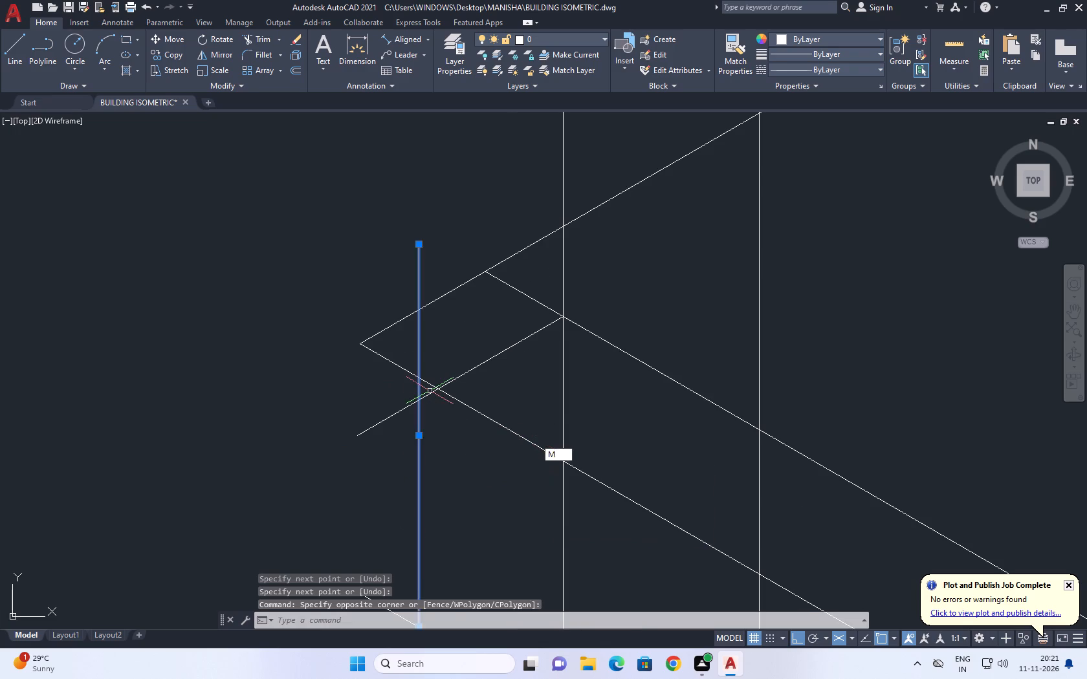
pyautogui.click(421, 378)
pyautogui.click(442, 392)
pyautogui.scroll(-1, 479, 357)
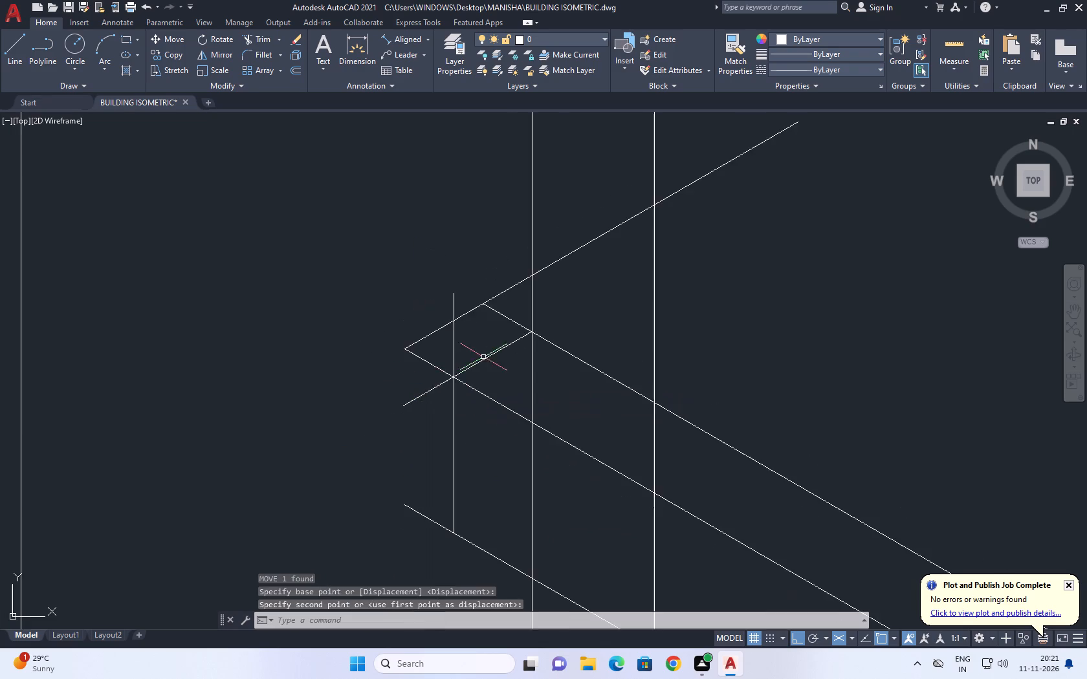
# Trim all sill and slanted line overshoots around the sill's end corner, including the closing line's tail above the corner.
pyautogui.moveTo(491, 358); pyautogui.dragTo(525, 382, button='middle')
pyautogui.press('t')
pyautogui.press('r')
pyautogui.press('space')
pyautogui.click(536, 308)
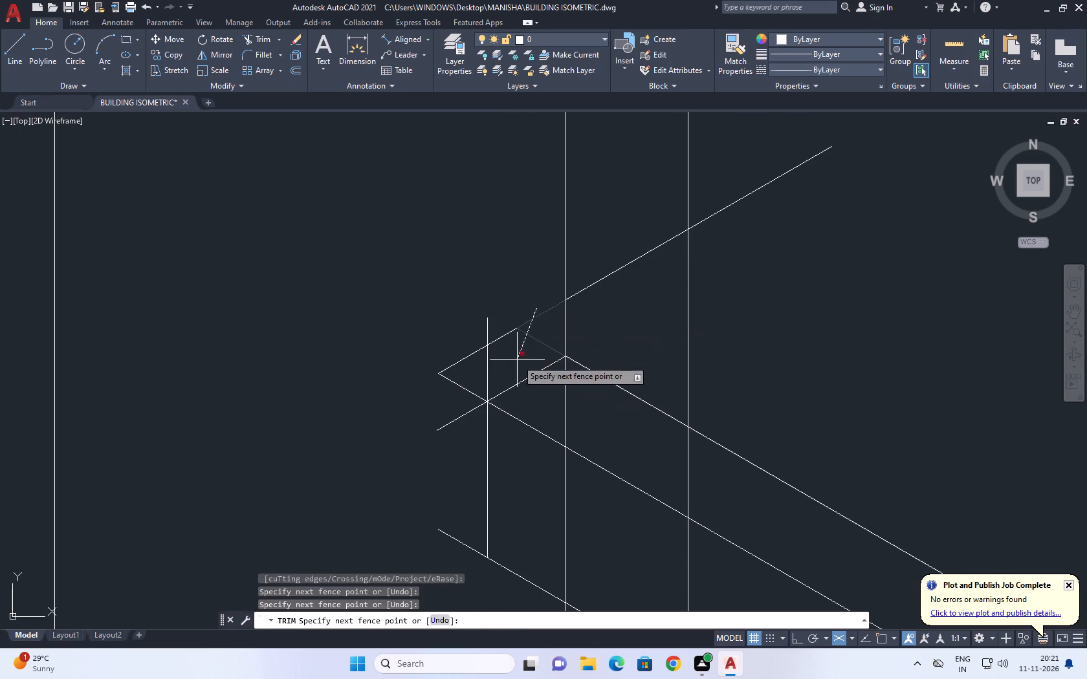
pyautogui.click(517, 360)
pyautogui.moveTo(470, 334); pyautogui.dragTo(472, 352)
pyautogui.click(441, 406)
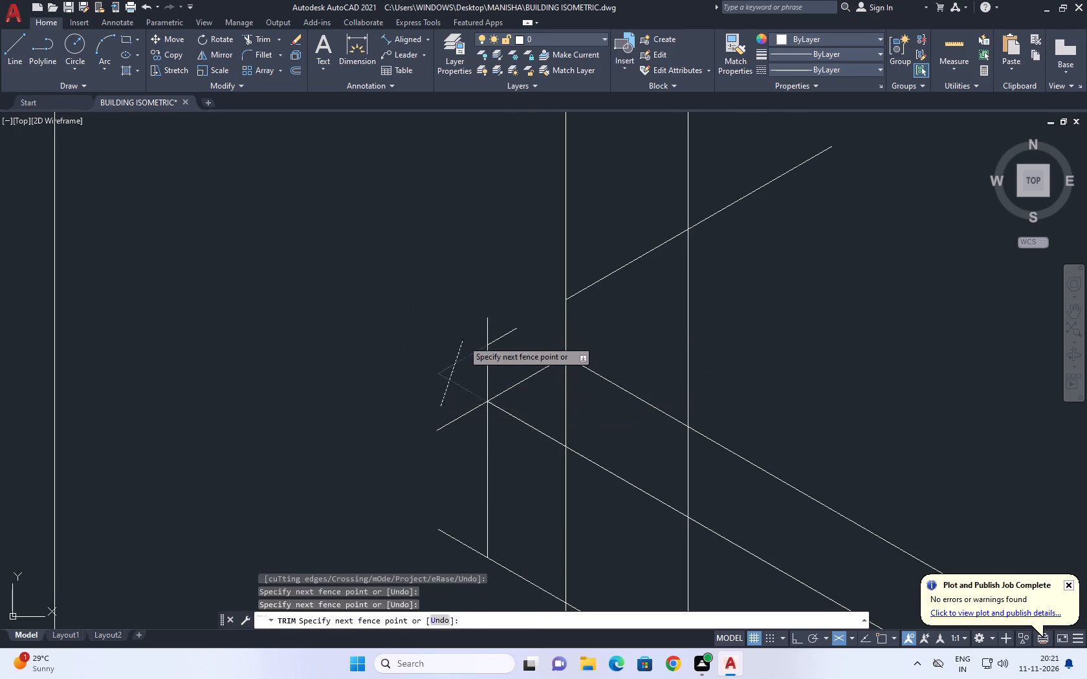
pyautogui.click(463, 340)
pyautogui.moveTo(471, 382); pyautogui.dragTo(471, 389)
pyautogui.click(469, 563)
pyautogui.click(511, 333)
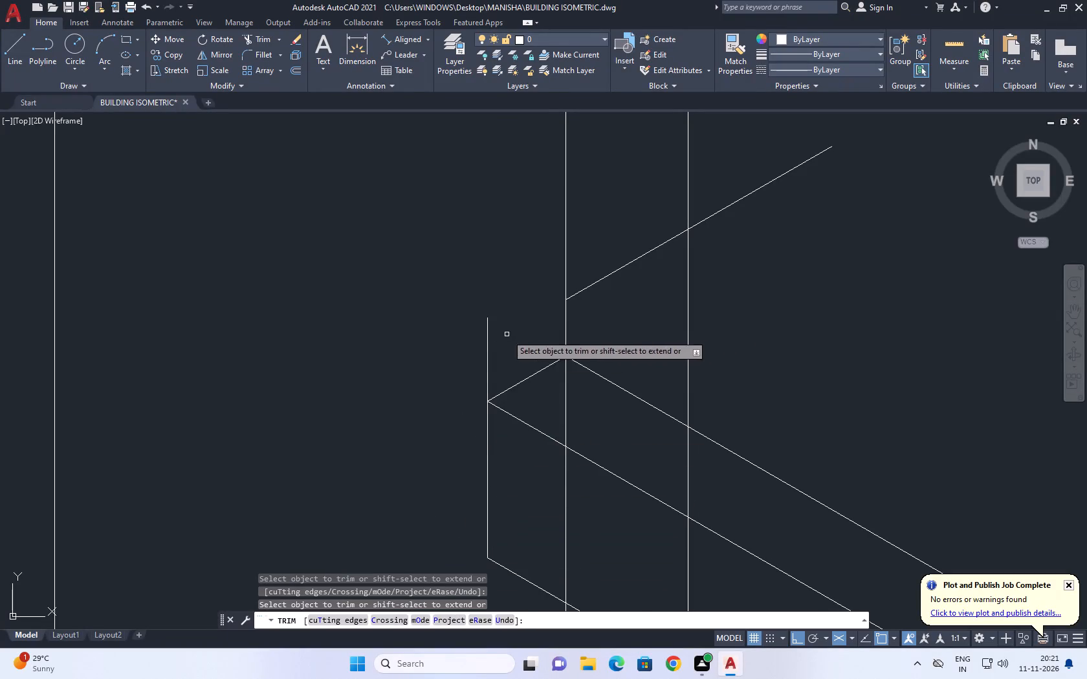
pyautogui.click(478, 347)
pyautogui.click(520, 334)
# Remove the leftover pieces of the 30° guide line beyond the first vertical glazing line.
pyautogui.click(611, 268)
pyautogui.click(606, 303)
pyautogui.scroll(-2, 611, 295)
pyautogui.click(704, 249)
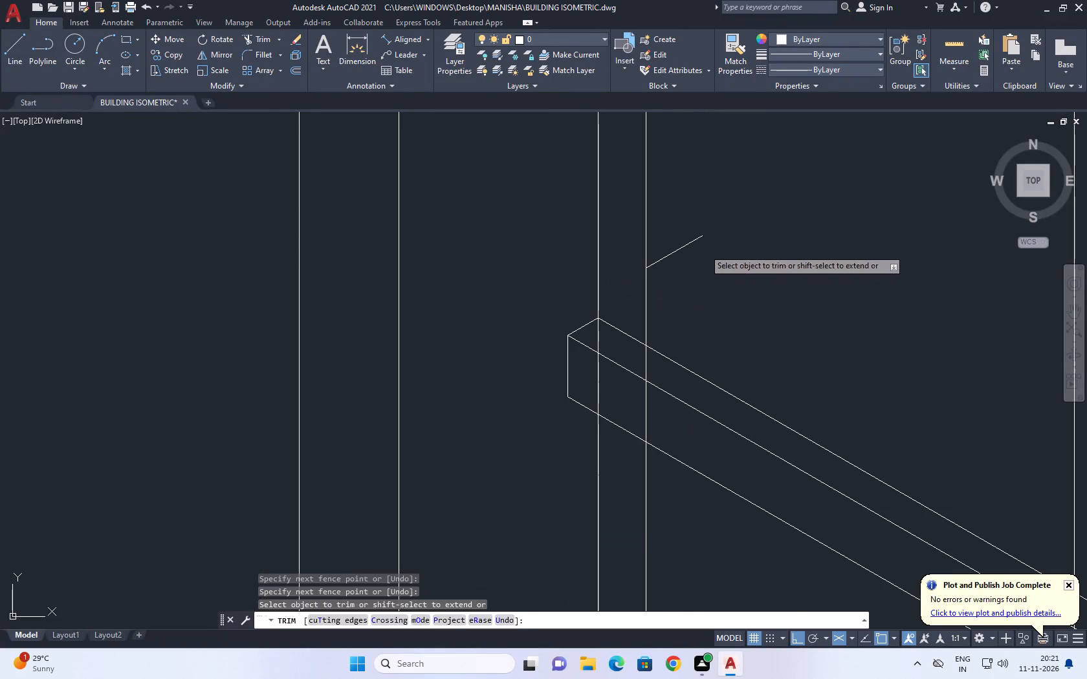
pyautogui.click(686, 233)
# Trim the two vertical glazing lines beside the farthest column where they cross the sill's top and front faces.
pyautogui.scroll(2, 613, 370)
pyautogui.click(573, 285)
pyautogui.click(703, 338)
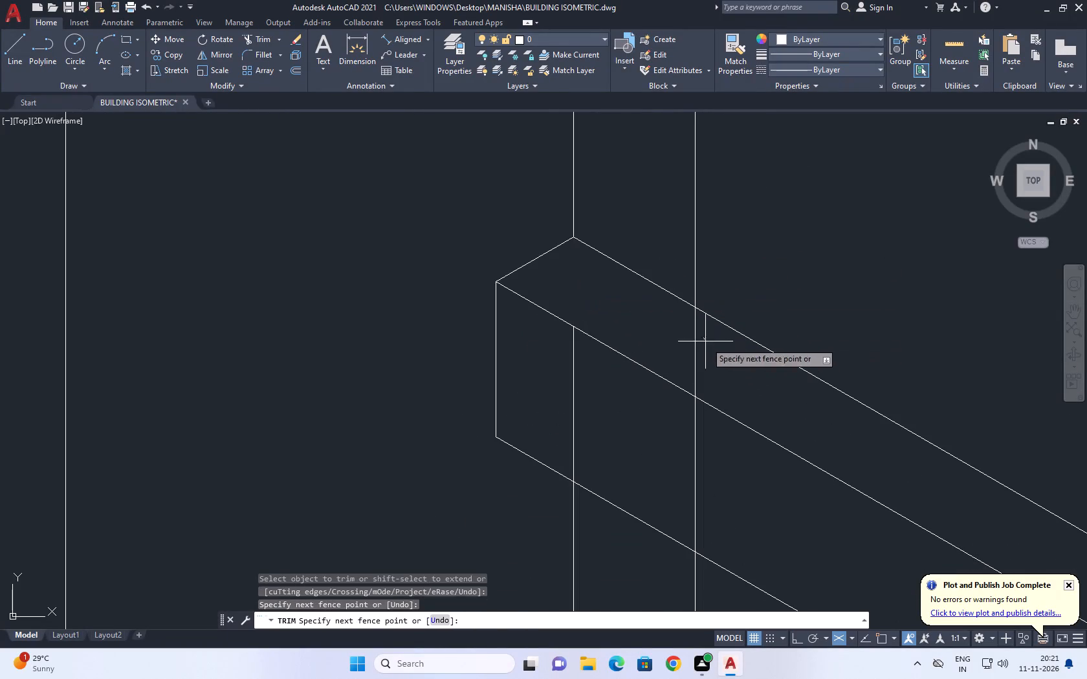
pyautogui.click(708, 360)
pyautogui.click(657, 328)
pyautogui.click(723, 348)
pyautogui.click(705, 457)
pyautogui.click(551, 388)
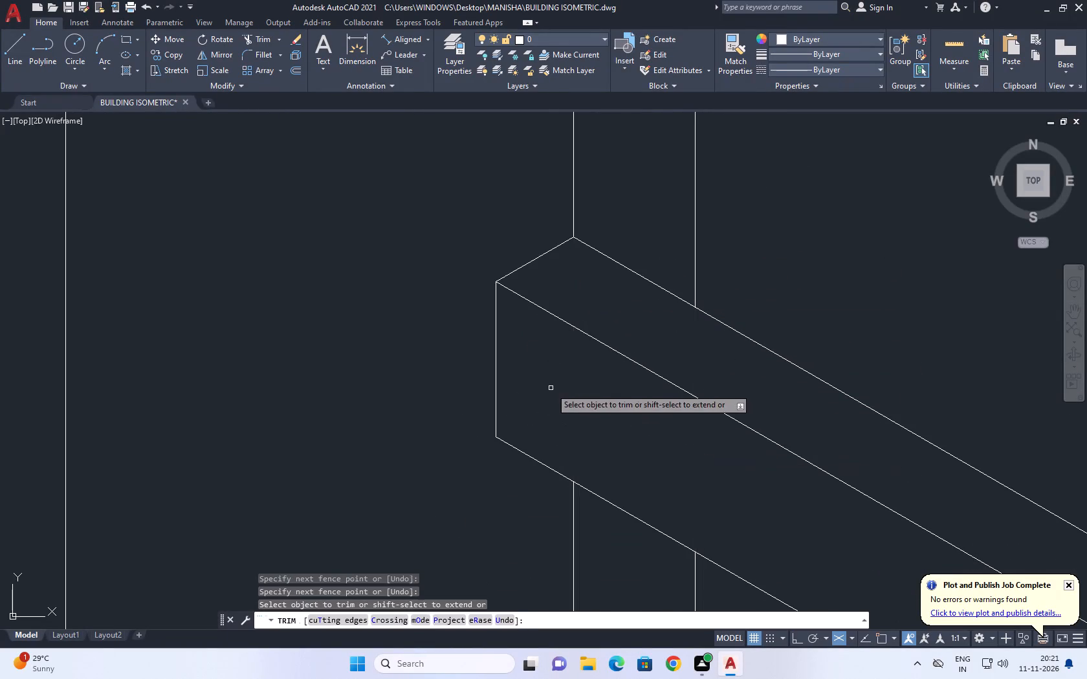
pyautogui.scroll(-4, 635, 407)
pyautogui.press('space')
# Trim the top sill line's overshoot past the edge of the next column.
pyautogui.scroll(-4, 685, 366)
pyautogui.moveTo(719, 344); pyautogui.dragTo(679, 349, button='middle')
pyautogui.scroll(2, 728, 414)
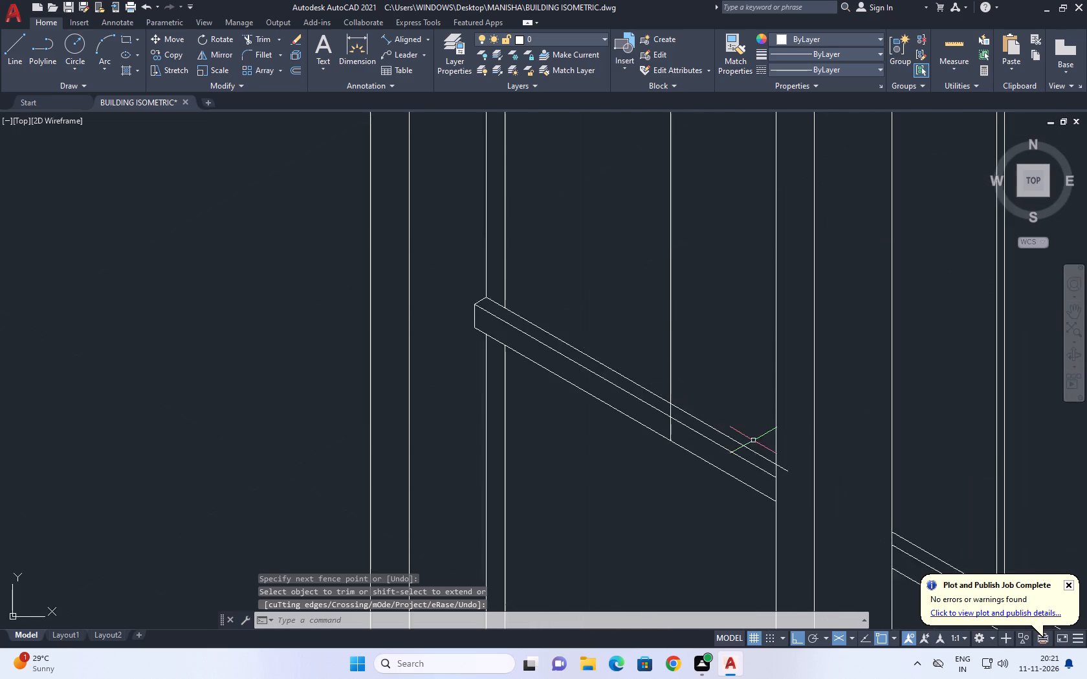
pyautogui.scroll(2, 753, 440)
pyautogui.press('space')
pyautogui.click(827, 500)
pyautogui.moveTo(819, 529); pyautogui.dragTo(819, 535)
pyautogui.scroll(-3, 650, 431)
pyautogui.scroll(2, 561, 393)
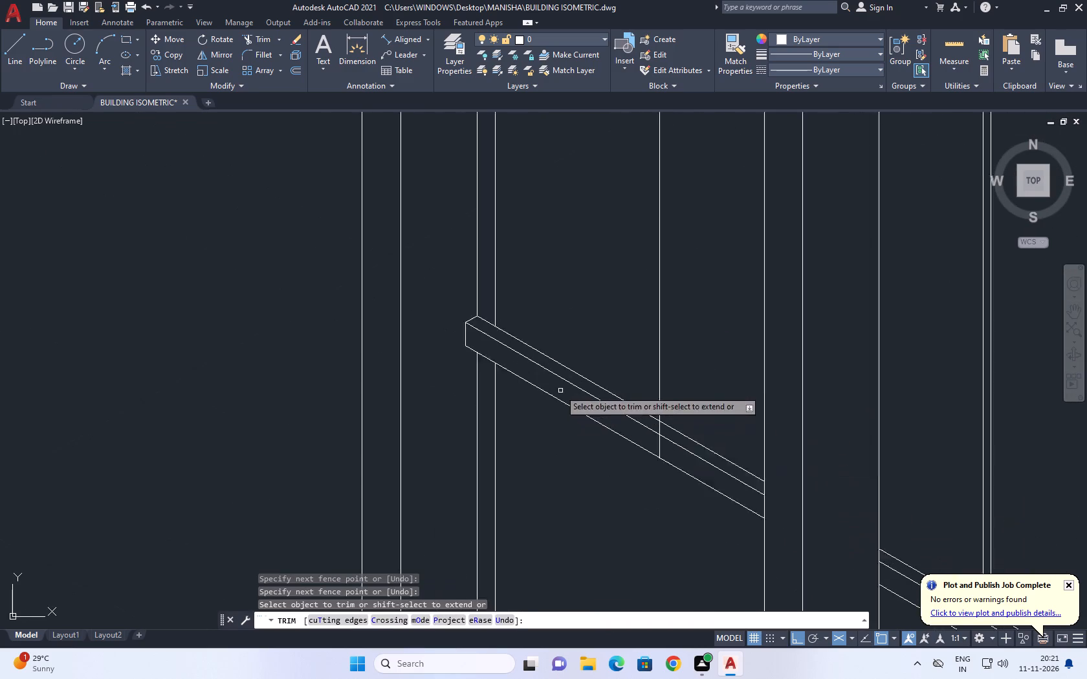
pyautogui.press('space')
# Move the sill's vertical and slanted end edges a short distance outward along the sill direction, toward the farthest column.
pyautogui.moveTo(423, 290); pyautogui.dragTo(565, 345, button='middle')
pyautogui.click(517, 285)
pyautogui.moveTo(602, 403); pyautogui.dragTo(604, 411)
pyautogui.moveTo(545, 357); pyautogui.dragTo(594, 425, button='middle')
pyautogui.press('m')
pyautogui.press('space')
pyautogui.scroll(3, 600, 424)
pyautogui.click(656, 443)
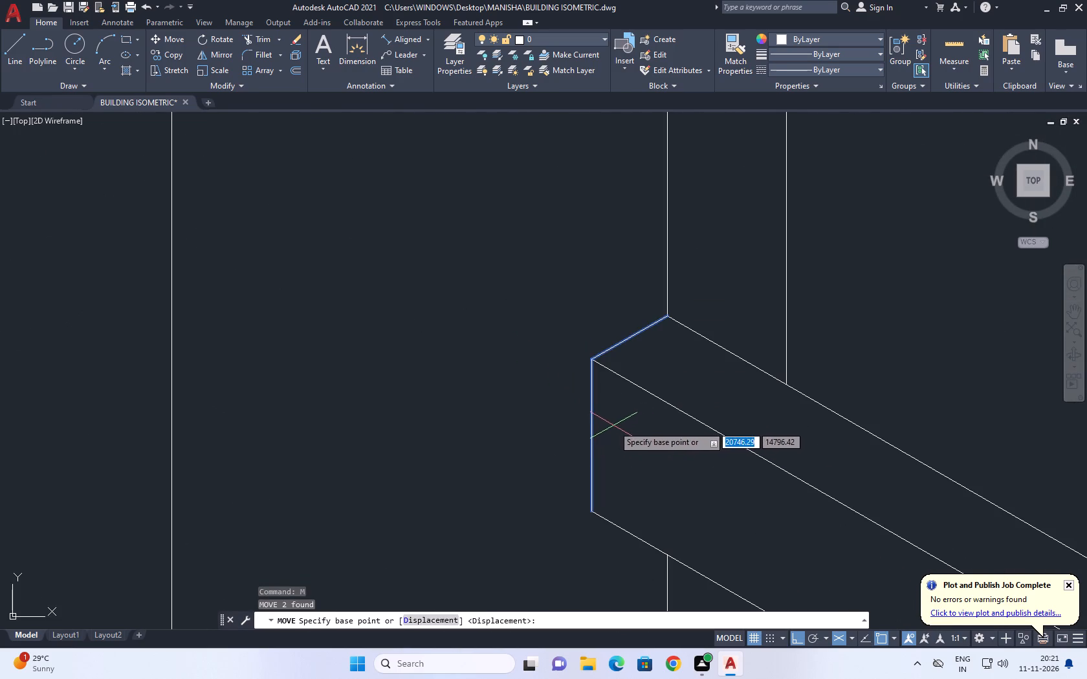
pyautogui.click(614, 426)
pyautogui.click(556, 398)
pyautogui.scroll(-1, 640, 402)
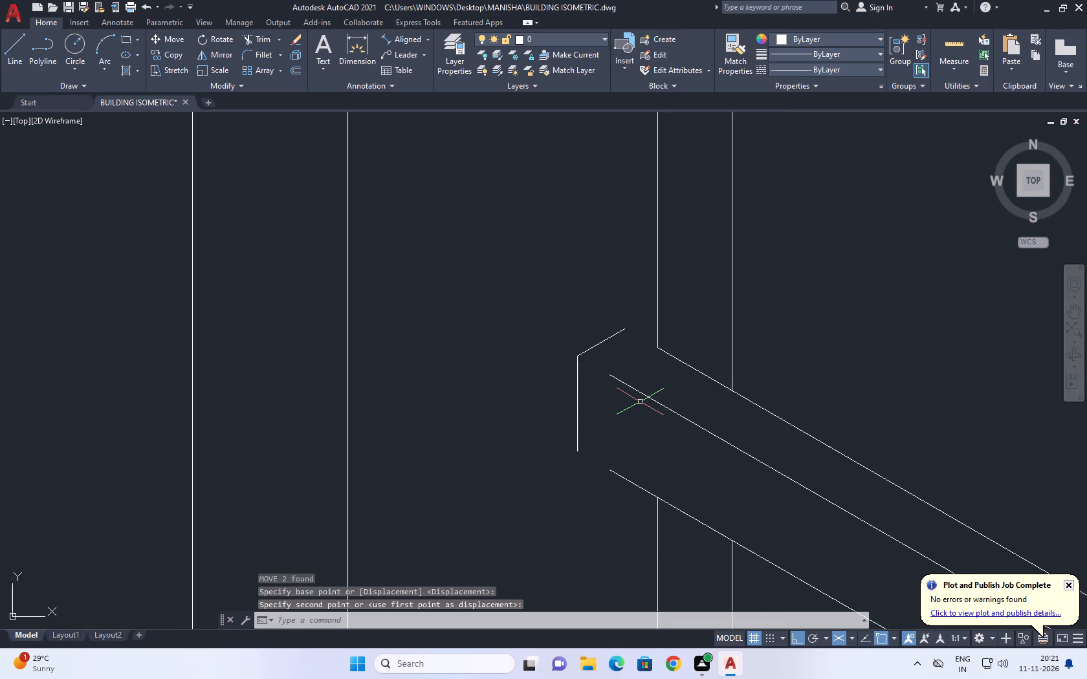
# Extend the top, middle and bottom sill lines to the relocated end edges.
pyautogui.write('EX')
pyautogui.press('space')
pyautogui.click(705, 363)
pyautogui.click(610, 490)
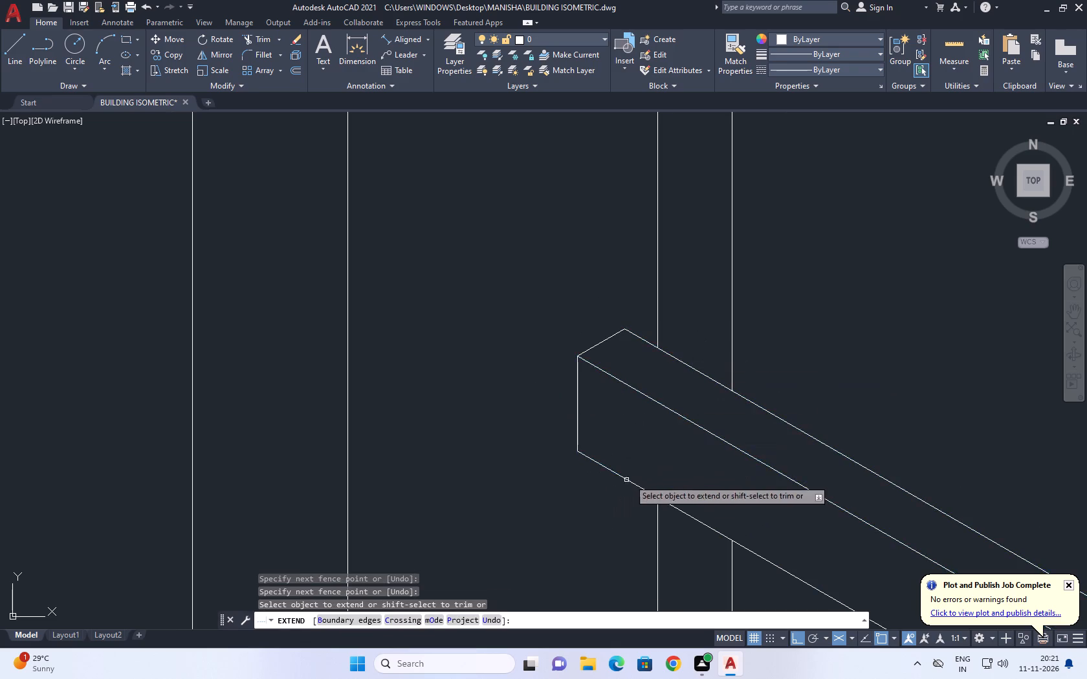
pyautogui.scroll(-1, 640, 443)
pyautogui.scroll(-2, 706, 439)
pyautogui.moveTo(757, 396); pyautogui.dragTo(738, 417, button='middle')
pyautogui.scroll(3, 656, 424)
pyautogui.press('space')
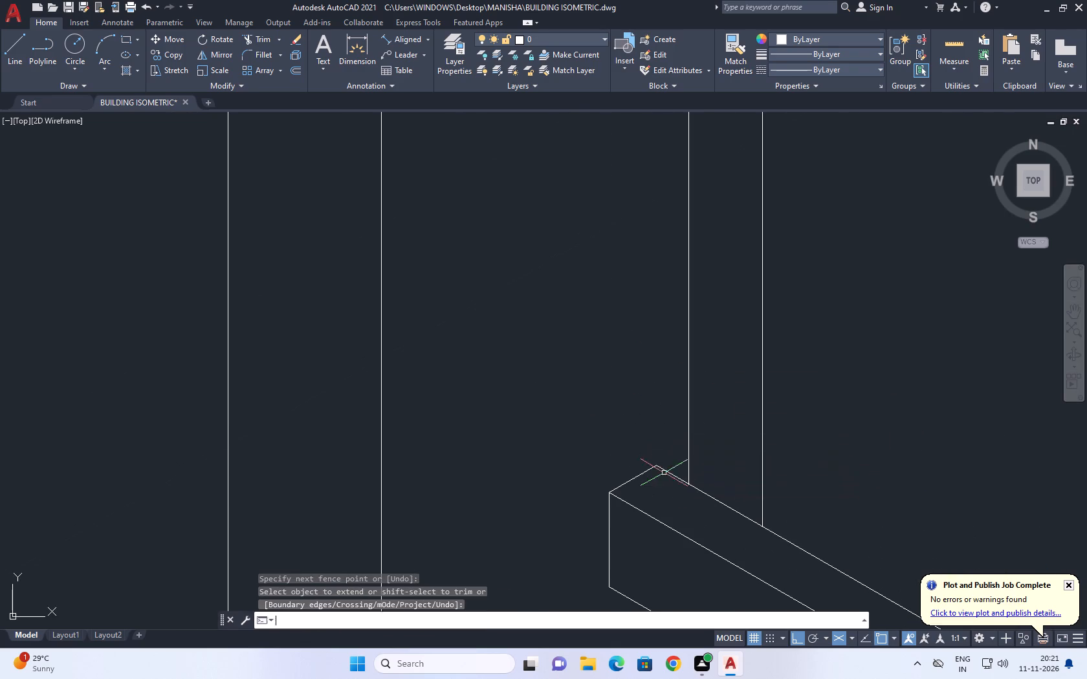
# Trim the single mullion line between the two columns where it crosses the sill's front and top faces.
pyautogui.scroll(2, 663, 473)
pyautogui.scroll(-9, 663, 472)
pyautogui.scroll(2, 714, 462)
pyautogui.moveTo(802, 462); pyautogui.dragTo(777, 456, button='middle')
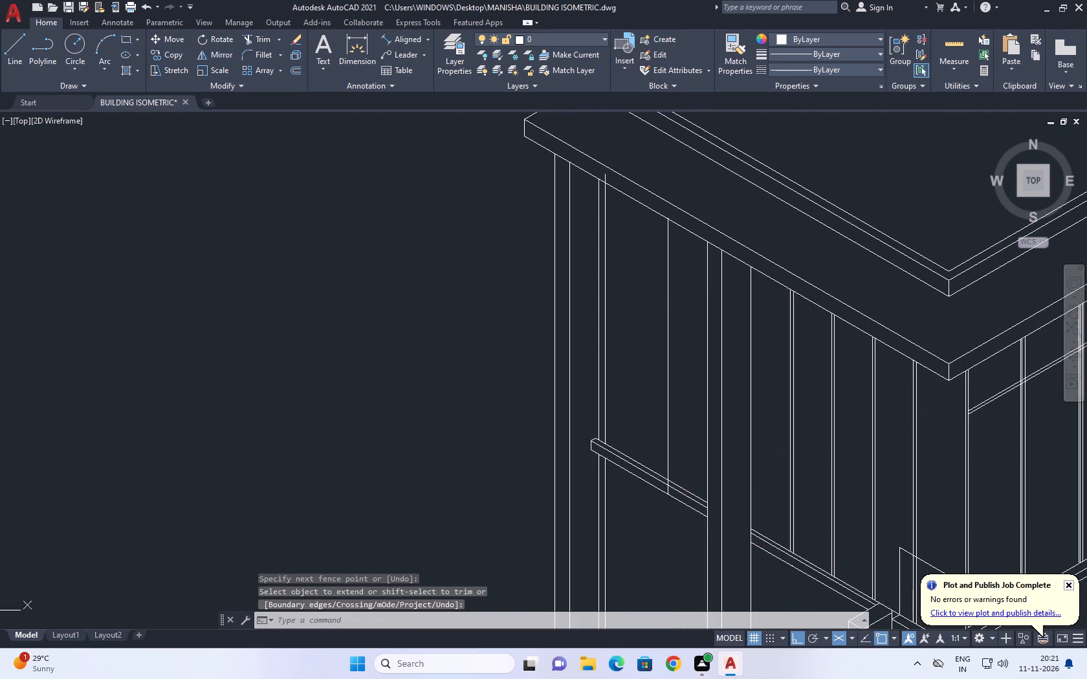
pyautogui.scroll(2, 679, 513)
pyautogui.press('t')
pyautogui.press('r')
pyautogui.press('space')
pyautogui.scroll(2, 679, 471)
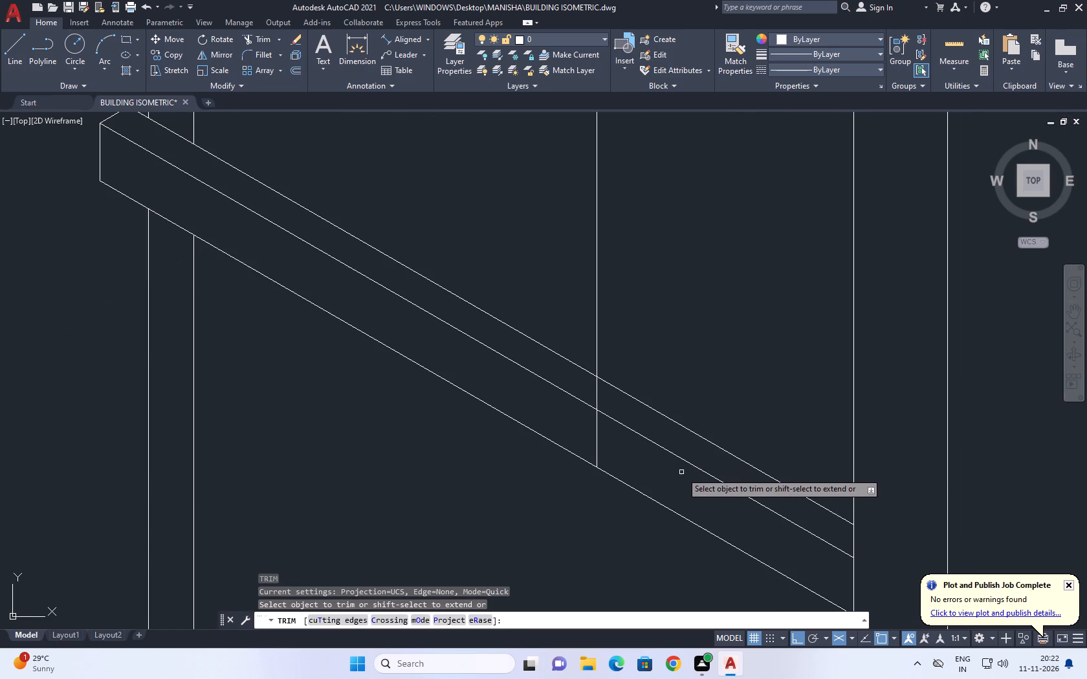
pyautogui.click(621, 444)
pyautogui.click(582, 431)
pyautogui.click(600, 394)
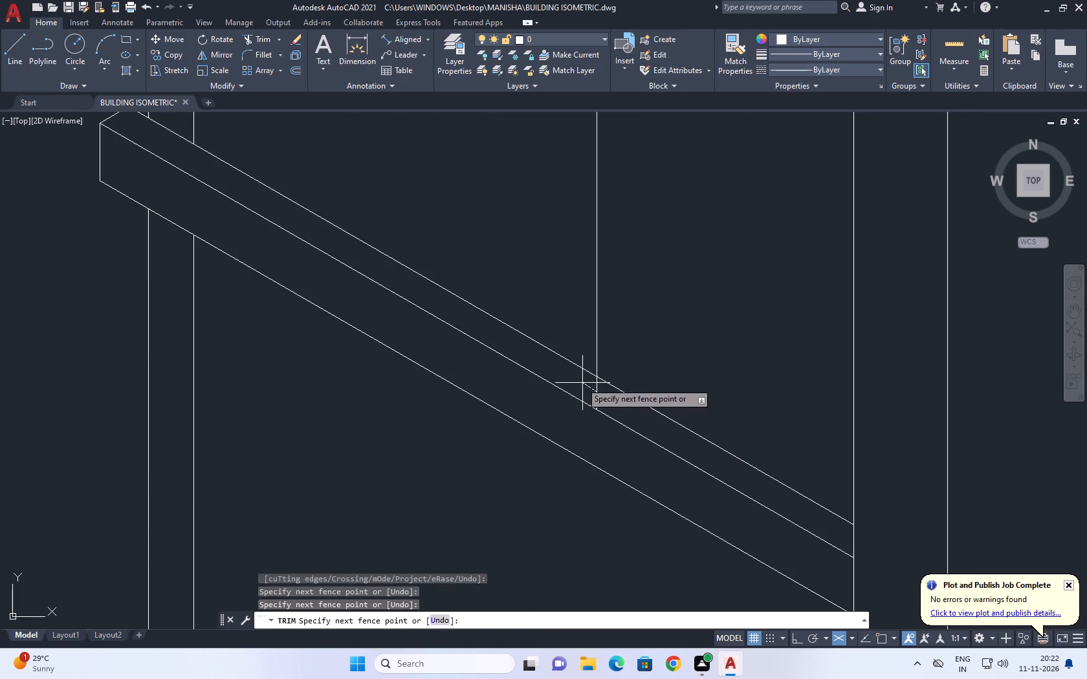
pyautogui.click(580, 381)
pyautogui.scroll(-3, 641, 419)
pyautogui.press('space')
# Trim the overshoot of the vertical glazing line beside the farthest column above the roof slab's lower edge.
pyautogui.scroll(1, 646, 325)
pyautogui.moveTo(646, 323); pyautogui.dragTo(701, 401, button='middle')
pyautogui.scroll(-3, 701, 402)
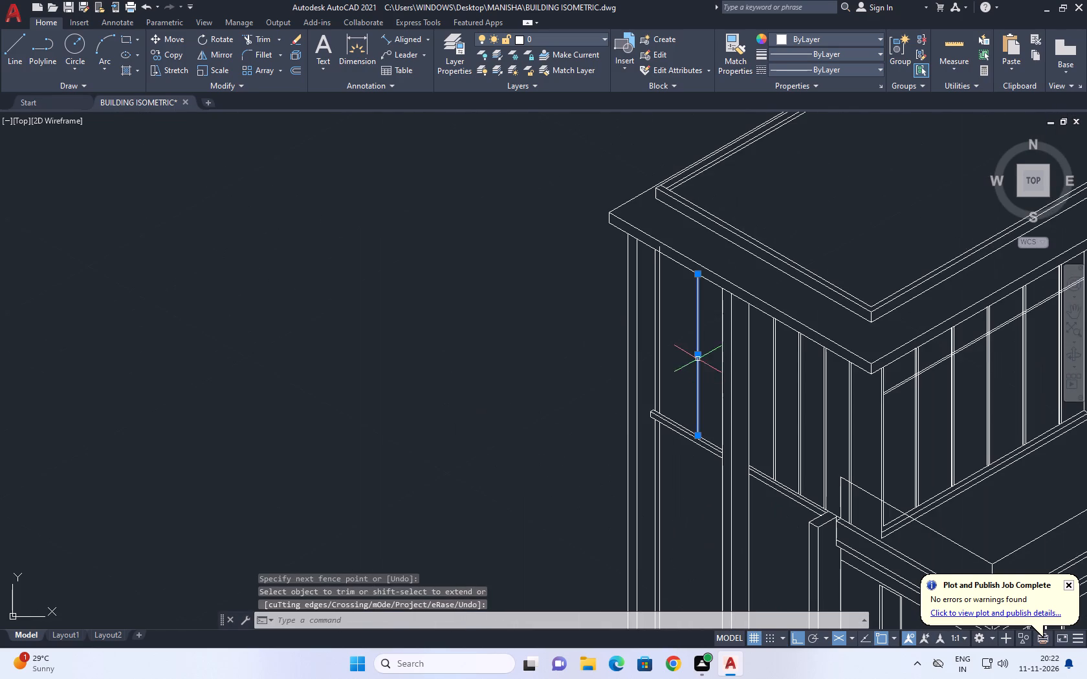
pyautogui.click(697, 359)
pyautogui.scroll(2, 658, 290)
pyautogui.moveTo(674, 332); pyautogui.dragTo(676, 347, button='middle')
pyautogui.press('Escape')
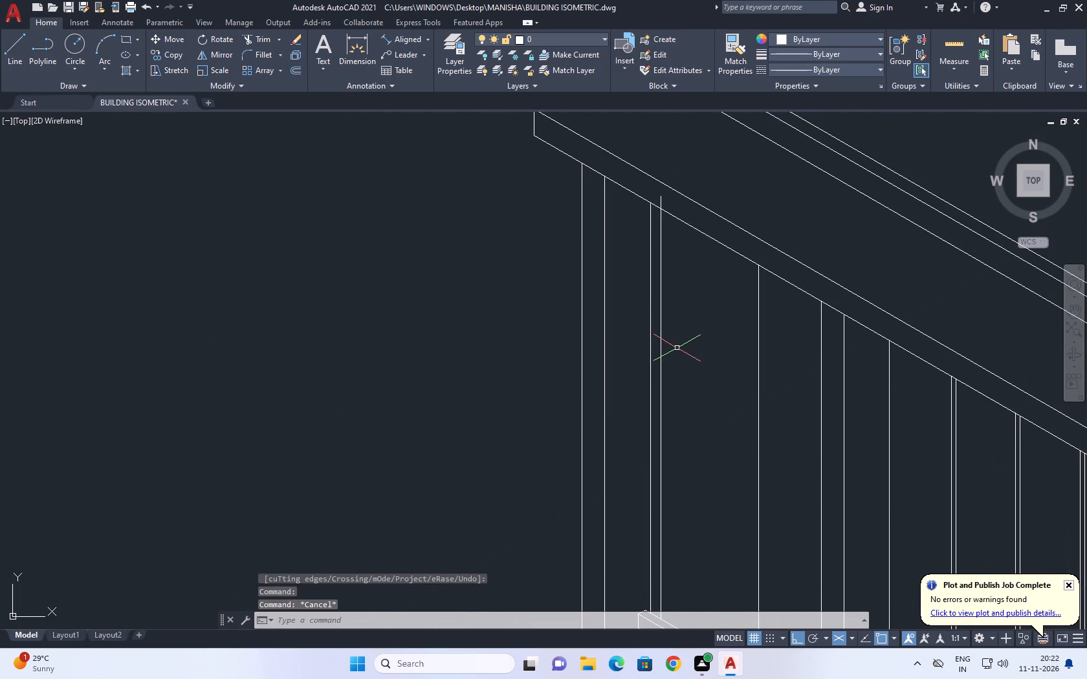
pyautogui.press('t')
pyautogui.press('r')
pyautogui.press('space')
pyautogui.scroll(3, 676, 224)
pyautogui.moveTo(631, 153); pyautogui.dragTo(625, 152)
pyautogui.click(590, 139)
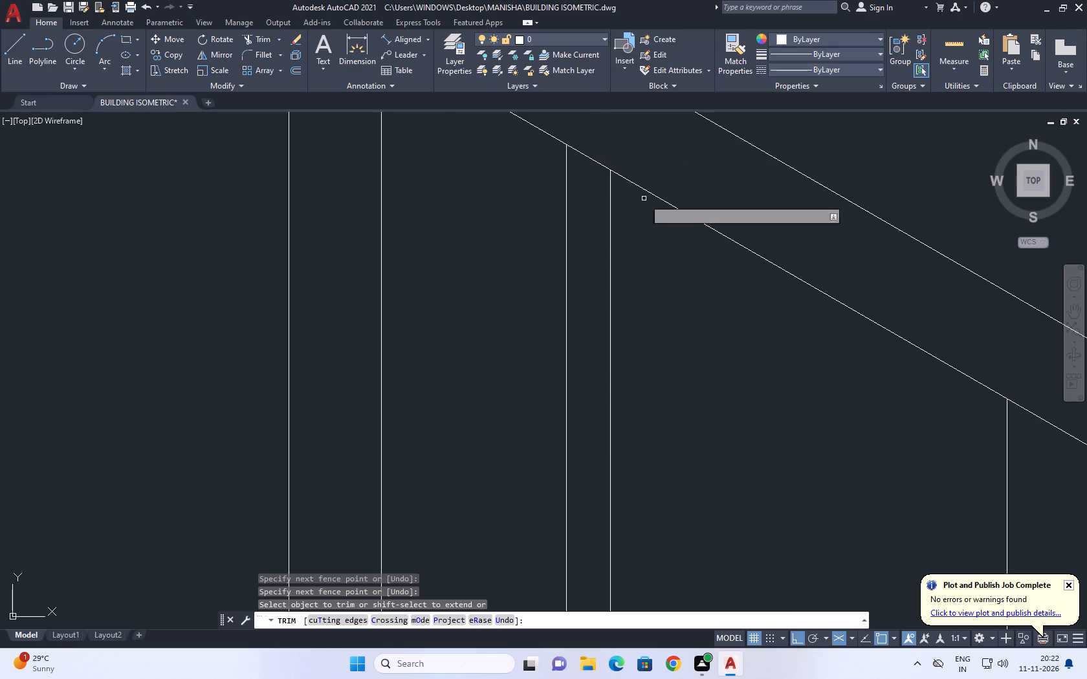
# Copy the single mullion line between the two columns 0.05 to each side along the sill direction.
pyautogui.scroll(-4, 681, 234)
pyautogui.press('space')
pyautogui.scroll(1, 717, 325)
pyautogui.click(740, 341)
pyautogui.click(744, 354)
pyautogui.click(746, 343)
pyautogui.moveTo(740, 342); pyautogui.dragTo(733, 344)
pyautogui.moveTo(817, 394); pyautogui.dragTo(799, 376, button='middle')
pyautogui.write('CO')
pyautogui.press('space')
pyautogui.click(744, 325)
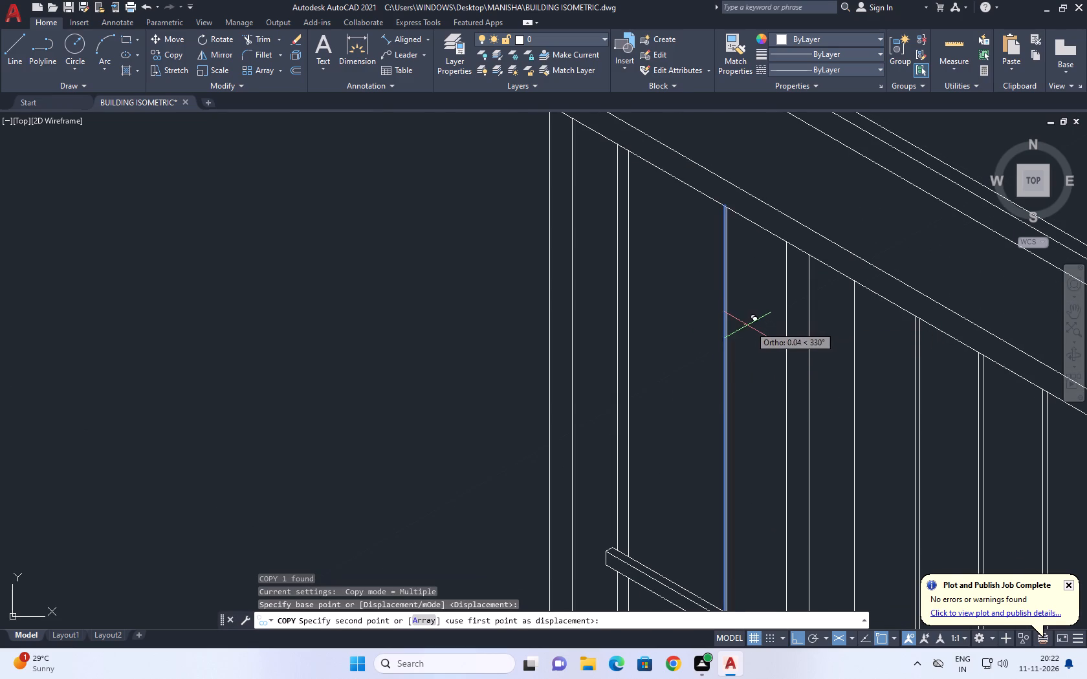
pyautogui.write('0.')
pyautogui.write('05')
pyautogui.press('Return')
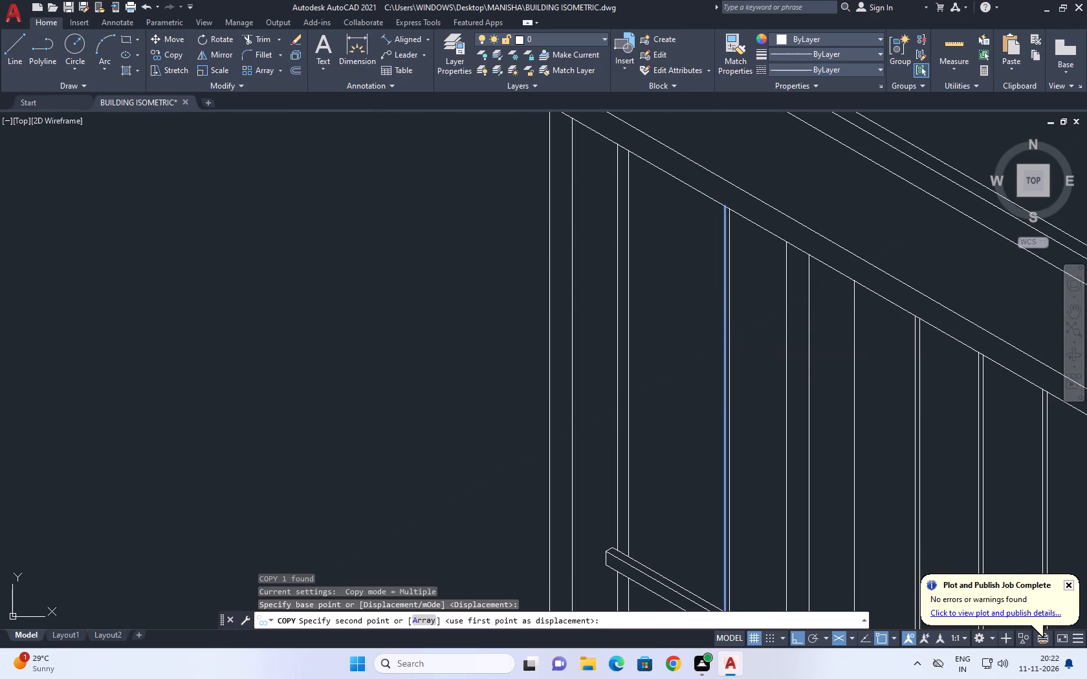
pyautogui.write('0.05')
pyautogui.press('Return')
pyautogui.moveTo(741, 378); pyautogui.dragTo(722, 235, button='middle')
pyautogui.press('Escape')
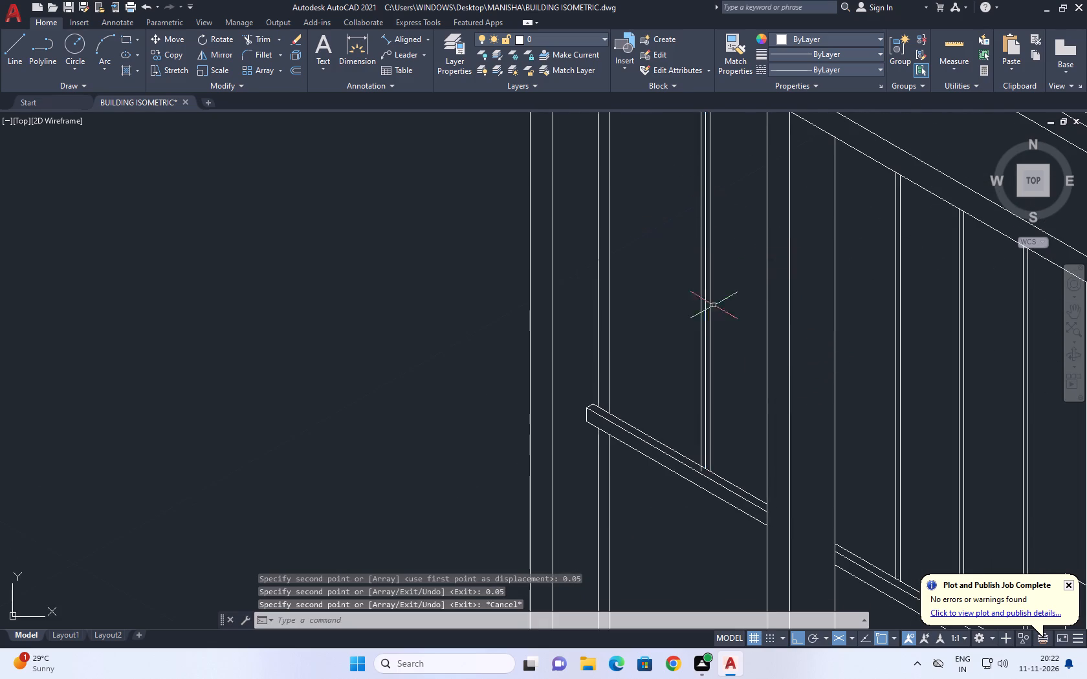
# Delete the original centre line between the two new mullion lines.
pyautogui.moveTo(715, 336); pyautogui.dragTo(720, 353, button='middle')
pyautogui.scroll(2, 721, 354)
pyautogui.click(691, 320)
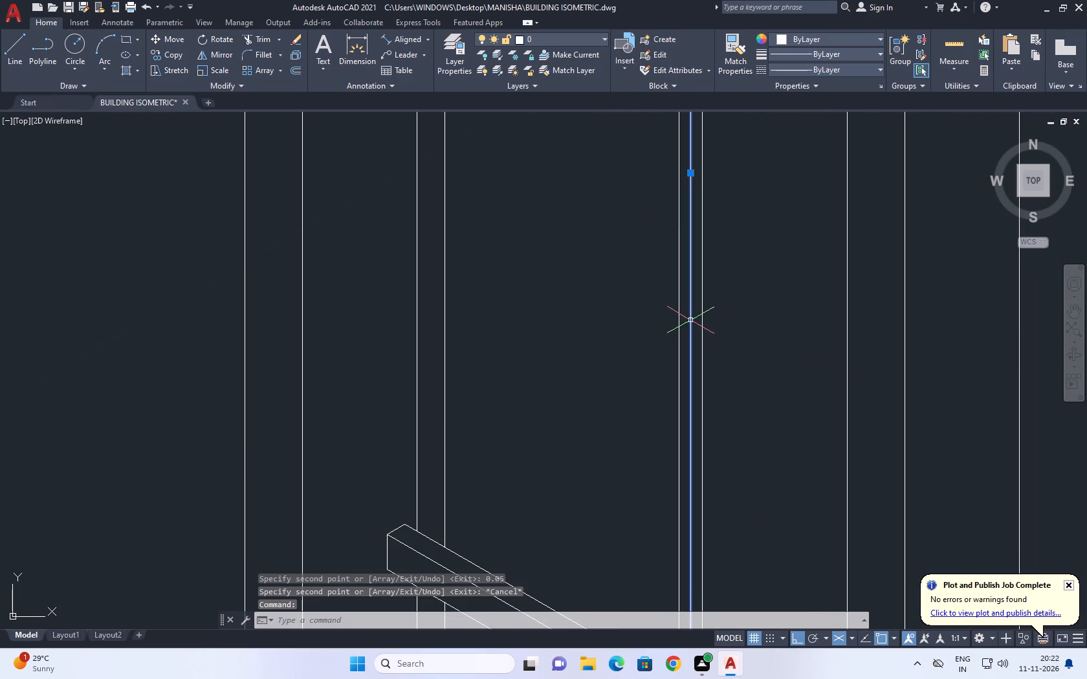
pyautogui.moveTo(710, 335); pyautogui.dragTo(714, 363, button='middle')
pyautogui.press('Delete')
pyautogui.scroll(-3, 721, 357)
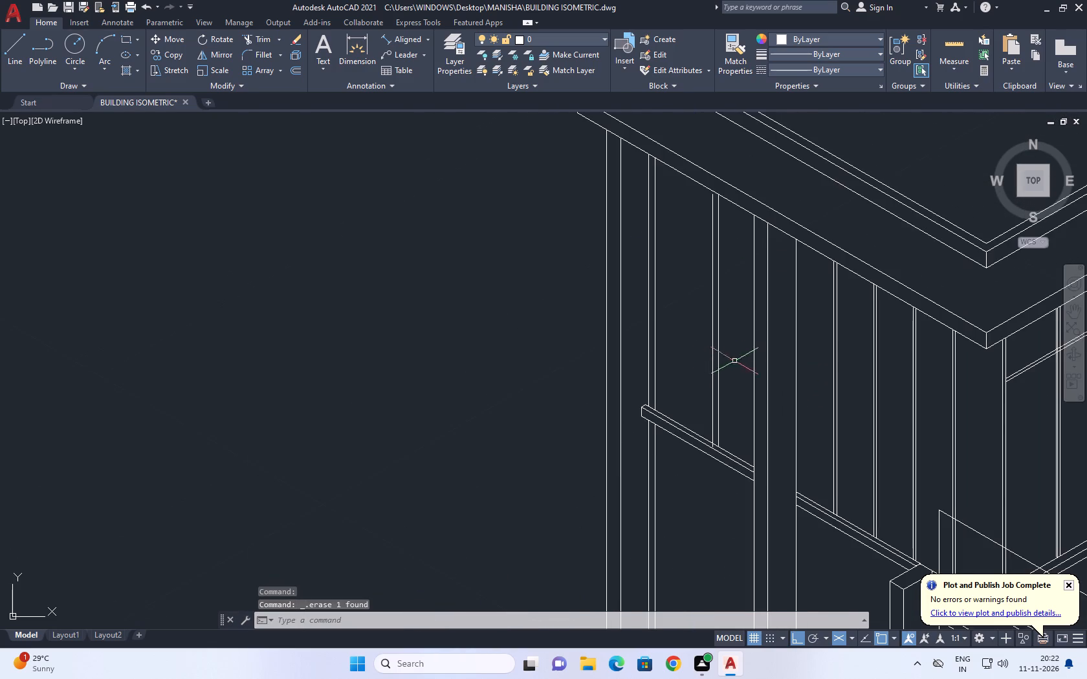
# Extend the top of the new mullion line nearer the farthest column up to the roof slab's lower edge.
pyautogui.moveTo(731, 294); pyautogui.dragTo(732, 329, button='middle')
pyautogui.scroll(-2, 732, 332)
pyautogui.moveTo(837, 363); pyautogui.dragTo(763, 382, button='middle')
pyautogui.scroll(2, 637, 356)
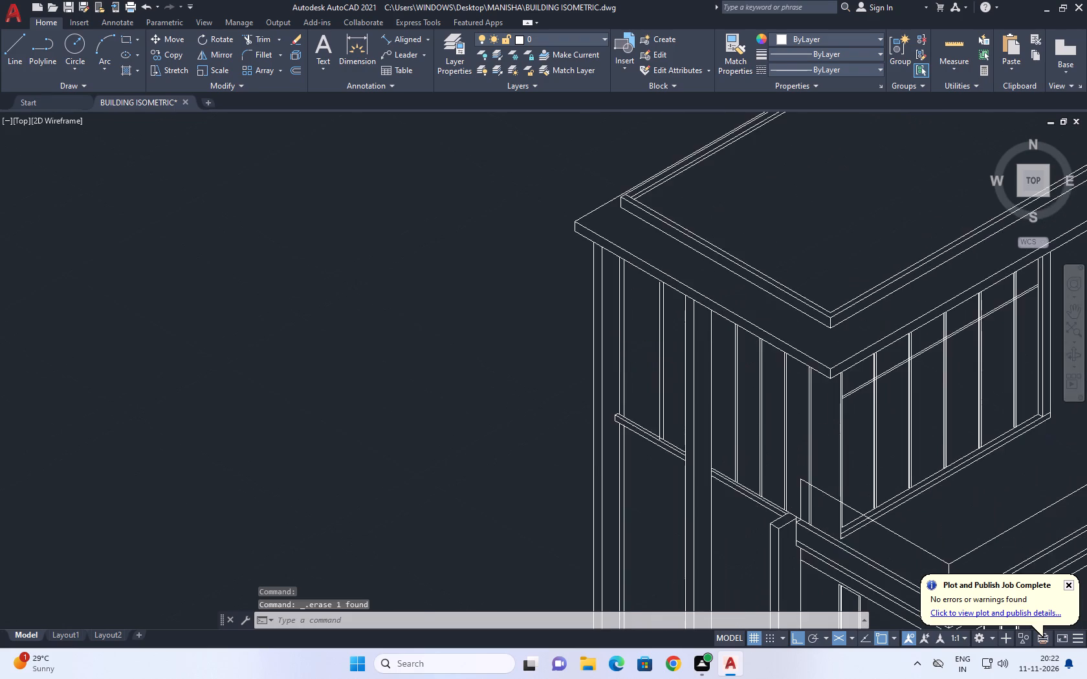
pyautogui.moveTo(819, 371); pyautogui.dragTo(687, 387, button='middle')
pyautogui.moveTo(541, 307); pyautogui.dragTo(575, 349, button='middle')
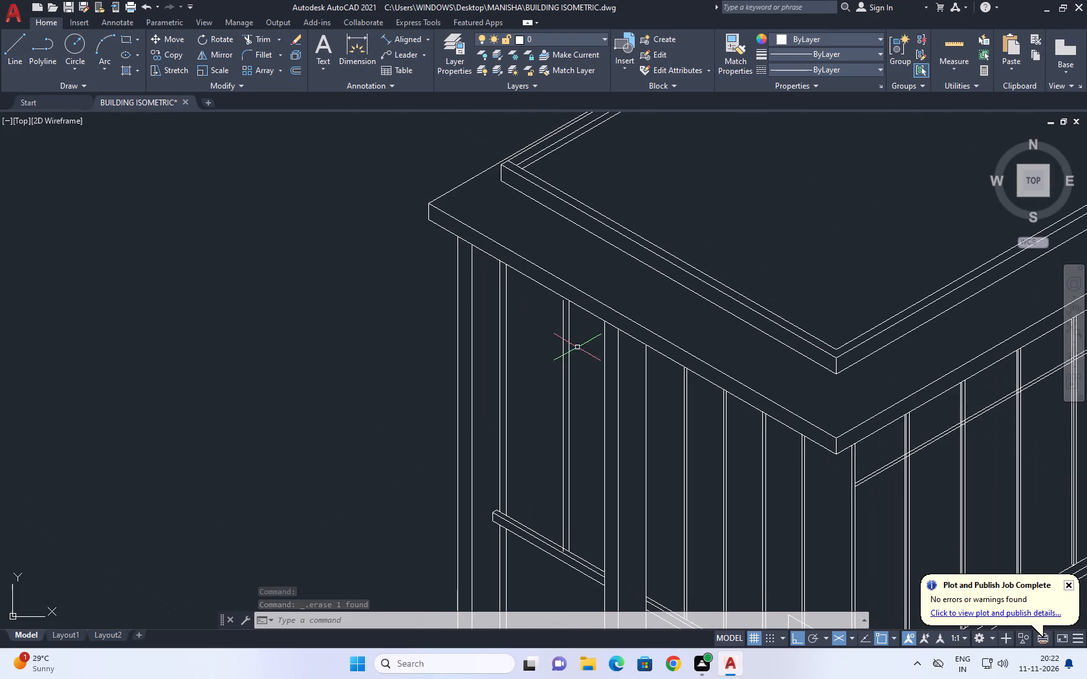
pyautogui.press('e')
pyautogui.press('x')
pyautogui.press('space')
pyautogui.scroll(1, 576, 339)
pyautogui.click(551, 299)
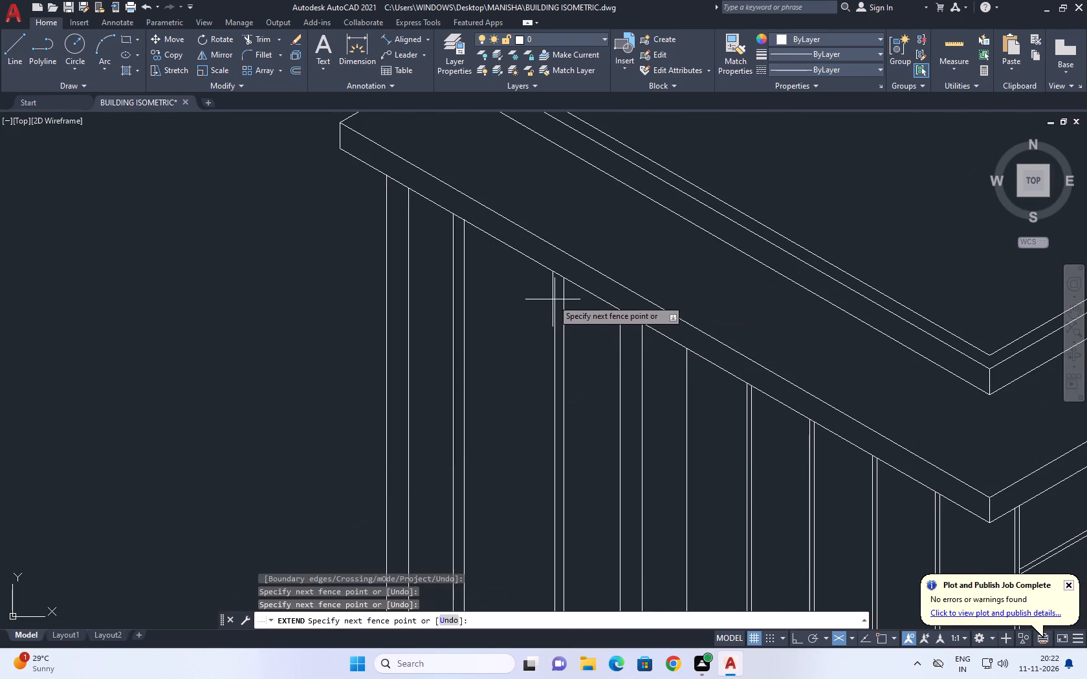
pyautogui.click(555, 301)
pyautogui.scroll(-2, 565, 295)
pyautogui.press('space')
# Trim the bottom of that mullion line where it overshoots onto the sill's top face.
pyautogui.scroll(4, 563, 440)
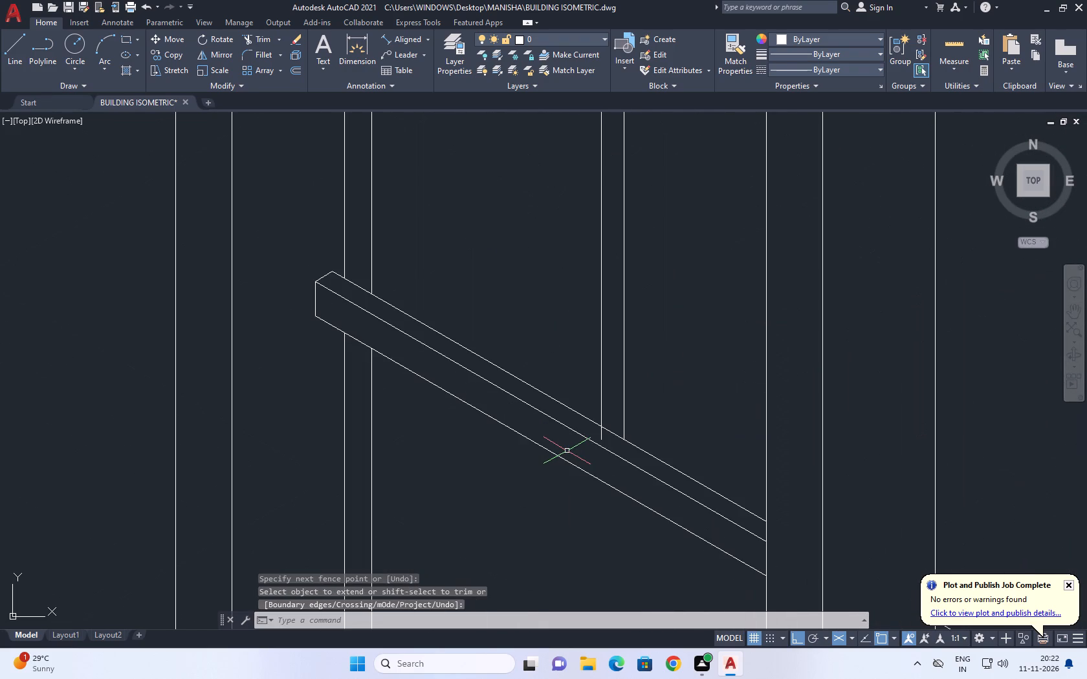
pyautogui.write('TR')
pyautogui.scroll(3, 567, 451)
pyautogui.press('space')
pyautogui.click(708, 392)
pyautogui.click(684, 372)
pyautogui.press('space')
pyautogui.scroll(-4, 678, 375)
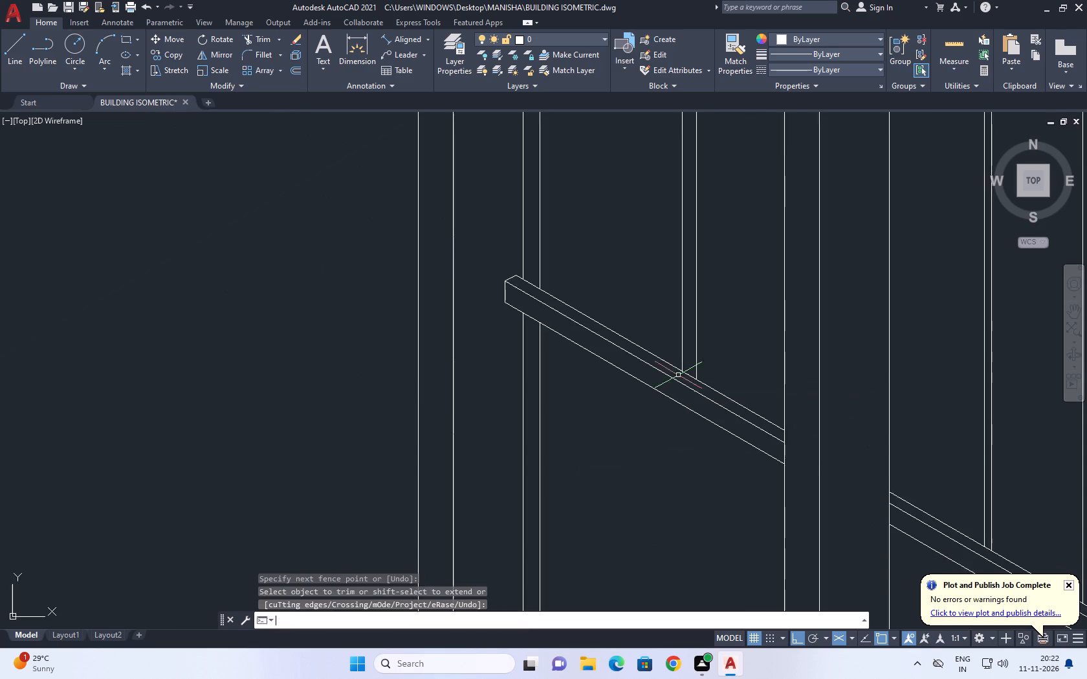
# Draw a line continuing the front facade's upper transom line at 210° past the roof slab's corner.
pyautogui.scroll(-3, 678, 376)
pyautogui.moveTo(778, 391); pyautogui.dragTo(753, 391, button='middle')
pyautogui.press('l')
pyautogui.press('space')
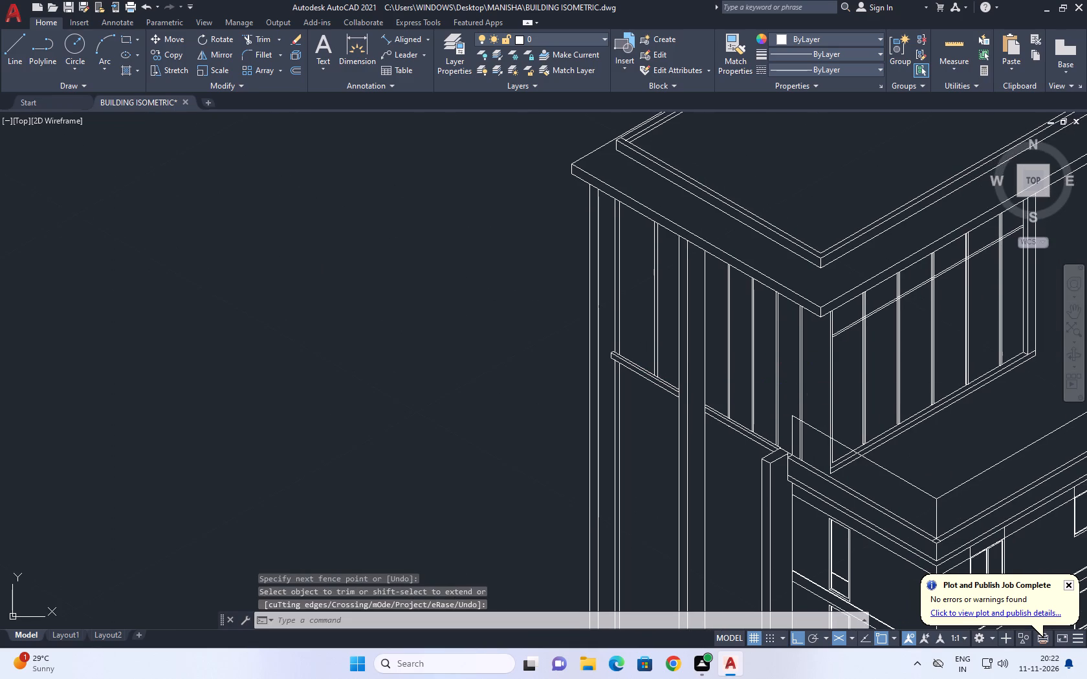
pyautogui.scroll(4, 833, 332)
pyautogui.click(808, 357)
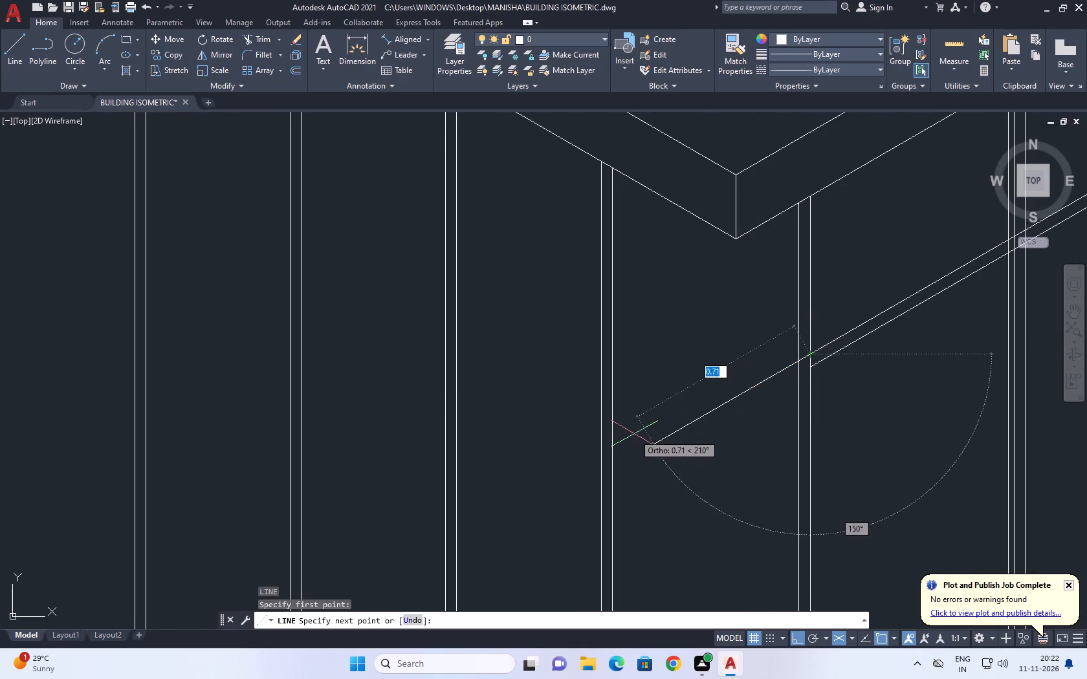
pyautogui.click(697, 403)
pyautogui.press('space')
# Draw a vertical line from the roof slab's lower corner down past the transom continuation line.
pyautogui.press('space')
pyautogui.click(736, 240)
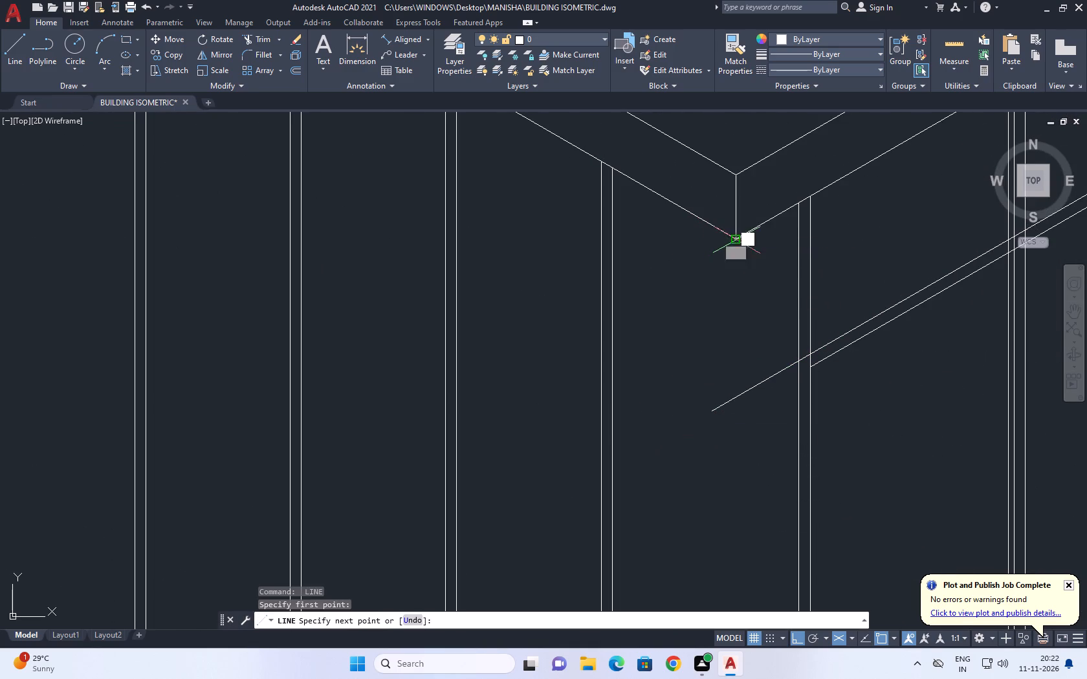
pyautogui.scroll(1, 694, 404)
pyautogui.moveTo(696, 413); pyautogui.dragTo(707, 338, button='middle')
pyautogui.press('F5')
pyautogui.moveTo(745, 479); pyautogui.dragTo(746, 484)
pyautogui.press('space')
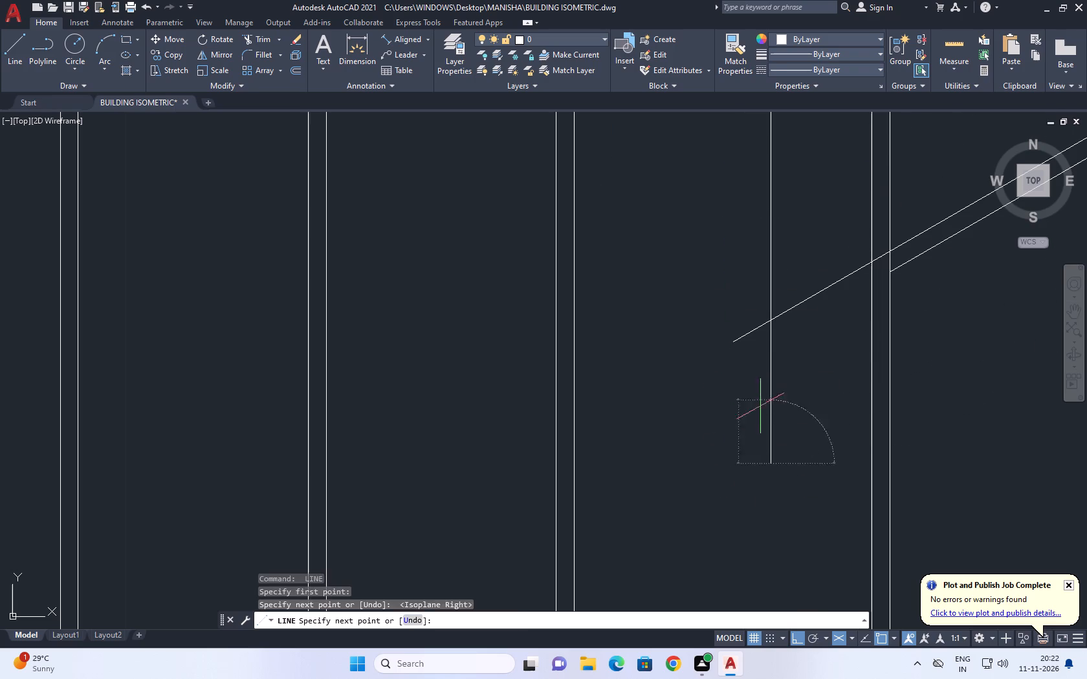
pyautogui.scroll(-3, 778, 315)
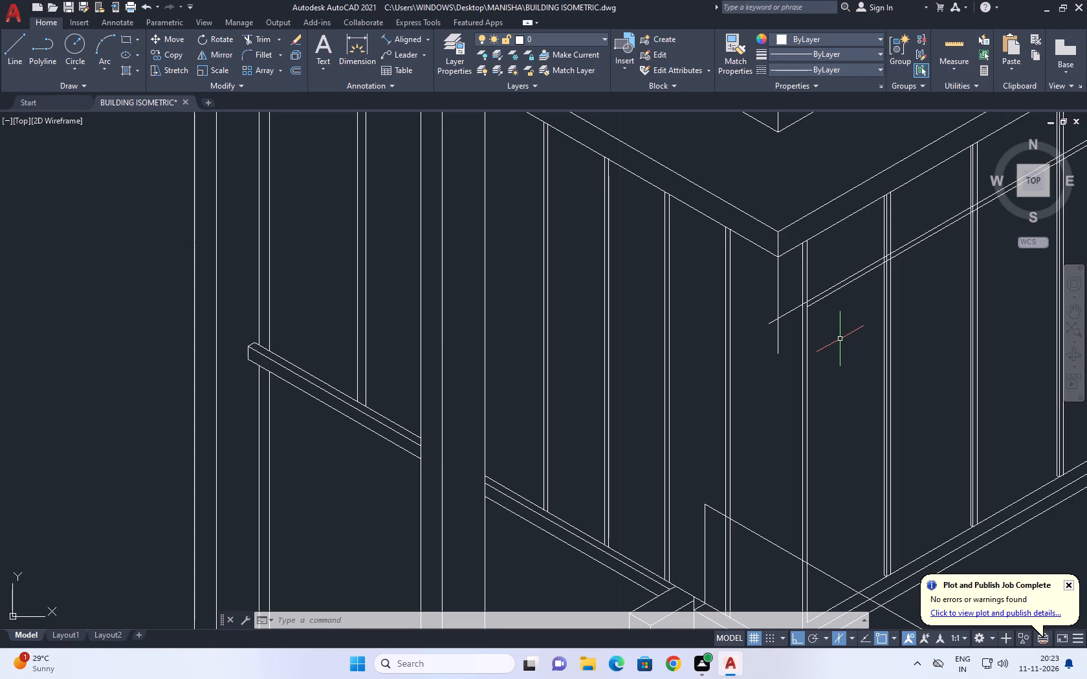
# Draw a 150° transom line from the intersection under the roof corner along the side facade, past the farthest column's glazing lines.
pyautogui.moveTo(675, 418); pyautogui.dragTo(655, 423, button='middle')
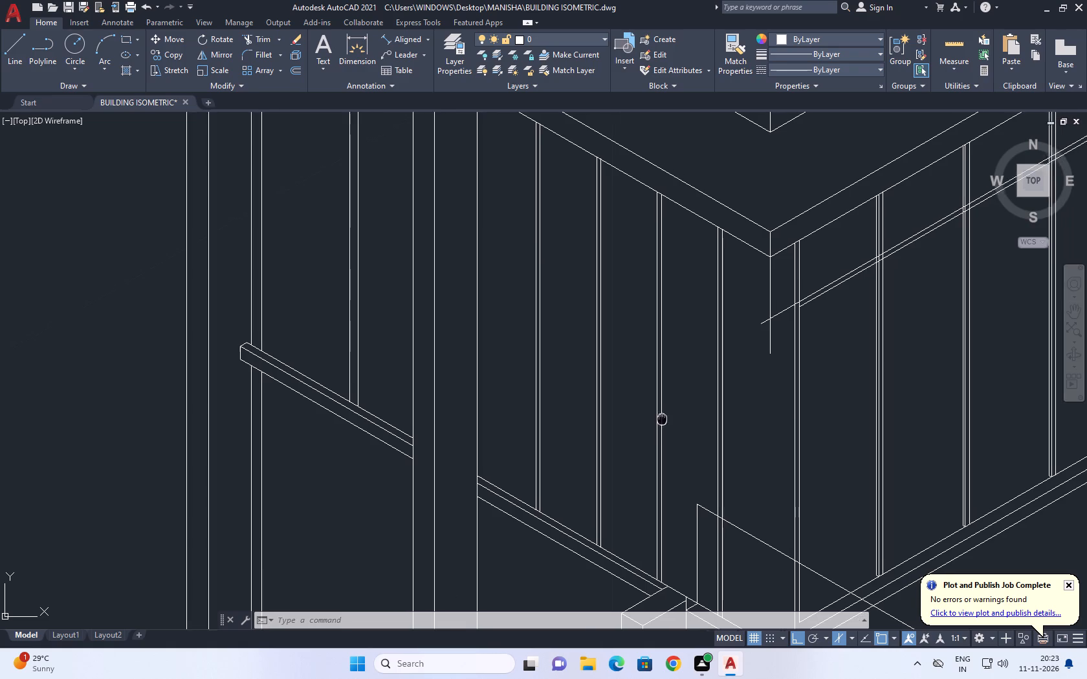
pyautogui.moveTo(655, 423); pyautogui.dragTo(609, 439, button='middle')
pyautogui.moveTo(719, 384); pyautogui.dragTo(676, 418, button='middle')
pyautogui.press('l')
pyautogui.press('space')
pyautogui.scroll(2, 663, 379)
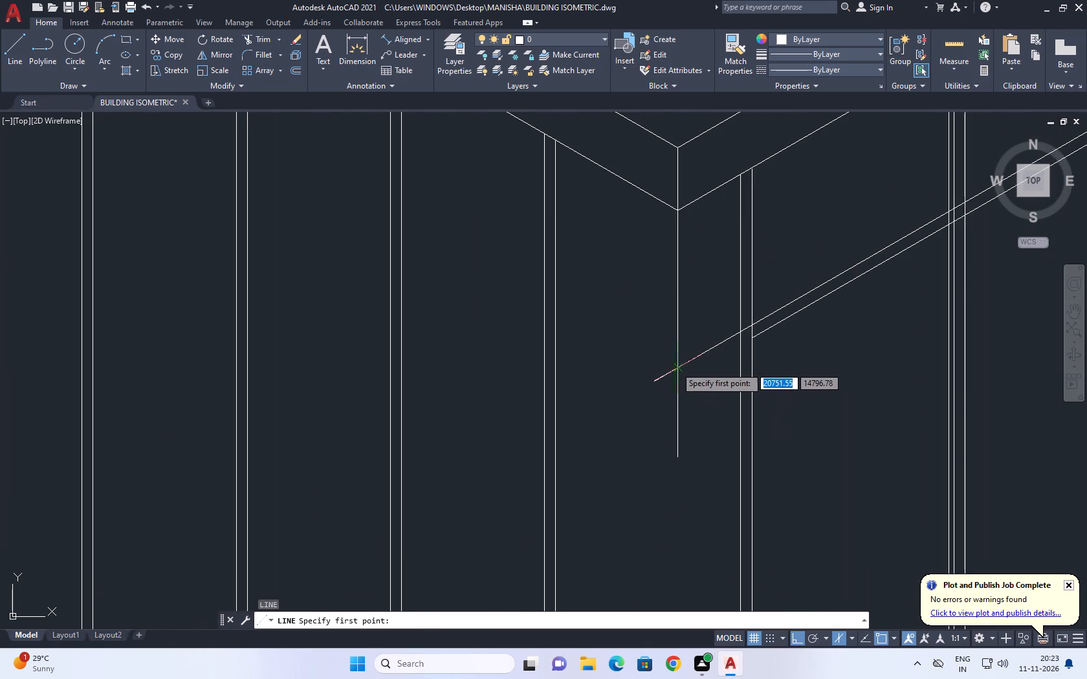
pyautogui.click(677, 367)
pyautogui.scroll(-1, 542, 342)
pyautogui.moveTo(508, 299); pyautogui.dragTo(614, 416, button='middle')
pyautogui.press('F5')
pyautogui.scroll(-2, 622, 389)
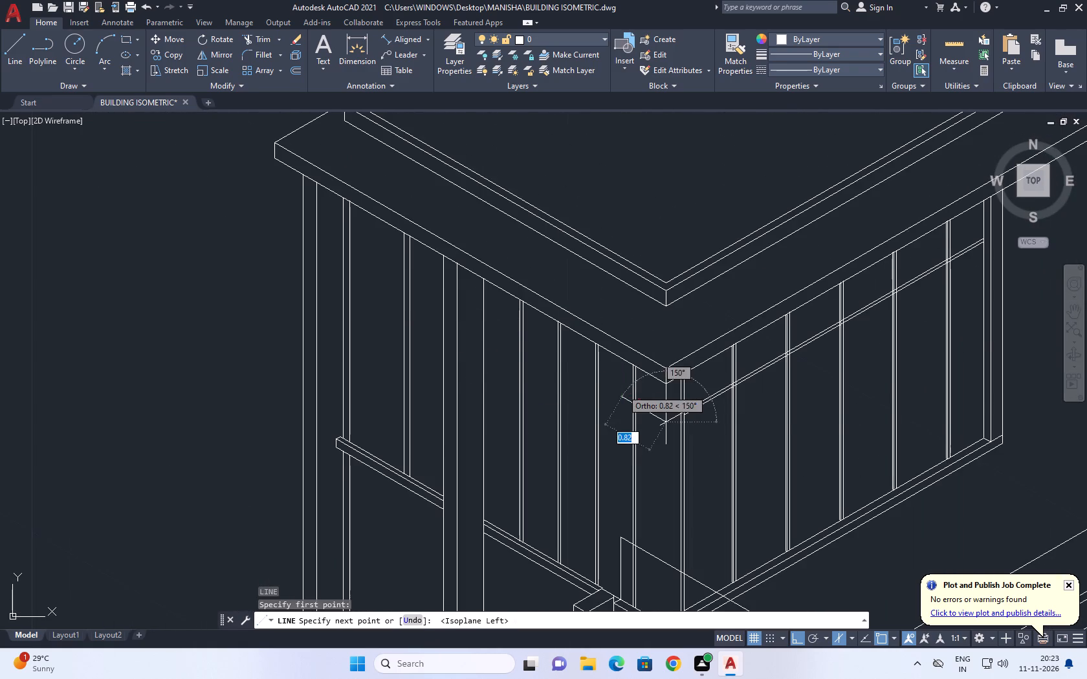
pyautogui.moveTo(382, 309); pyautogui.dragTo(430, 371, button='middle')
pyautogui.moveTo(404, 323); pyautogui.dragTo(423, 364, button='middle')
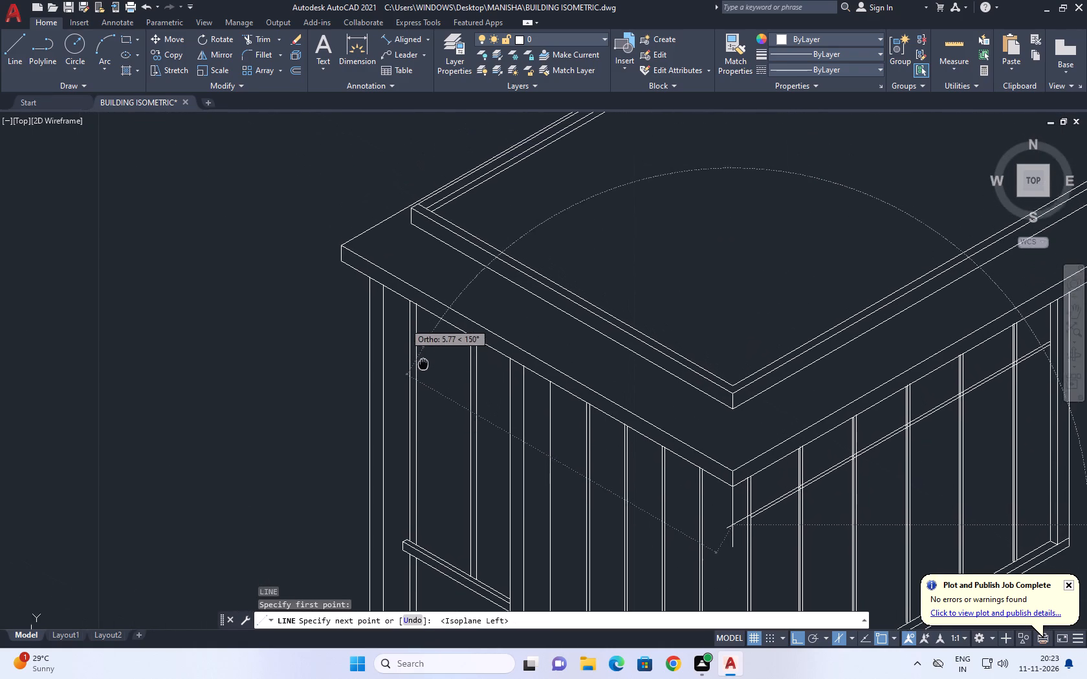
pyautogui.moveTo(423, 364); pyautogui.dragTo(426, 370, button='middle')
pyautogui.scroll(2, 412, 357)
pyautogui.click(391, 326)
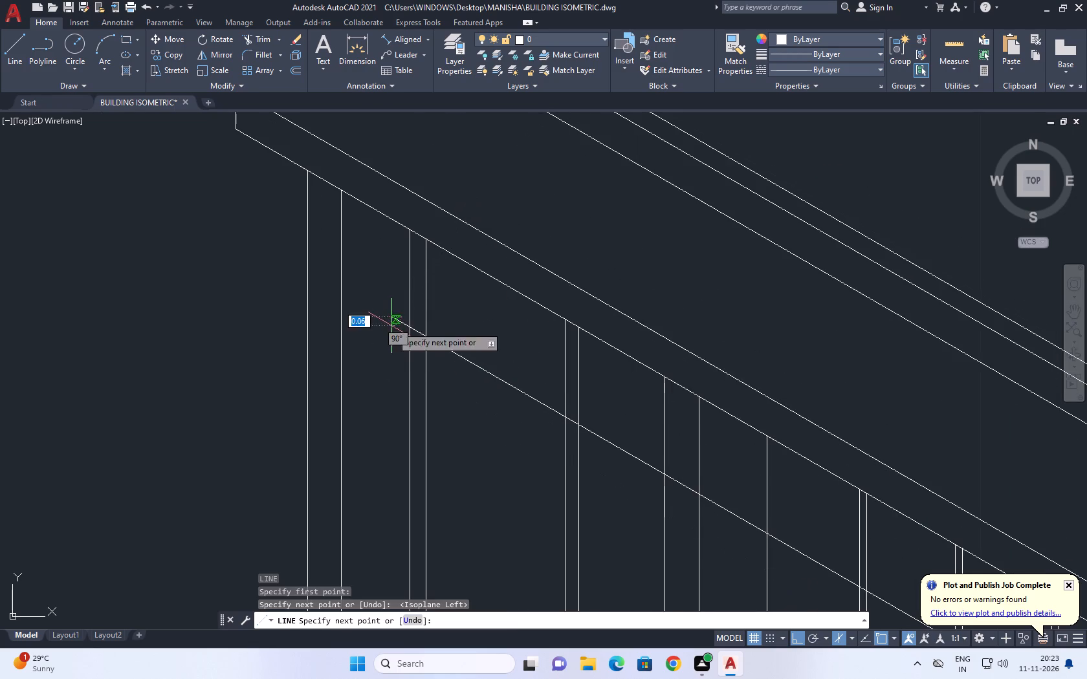
pyautogui.press('Escape')
pyautogui.scroll(-2, 526, 395)
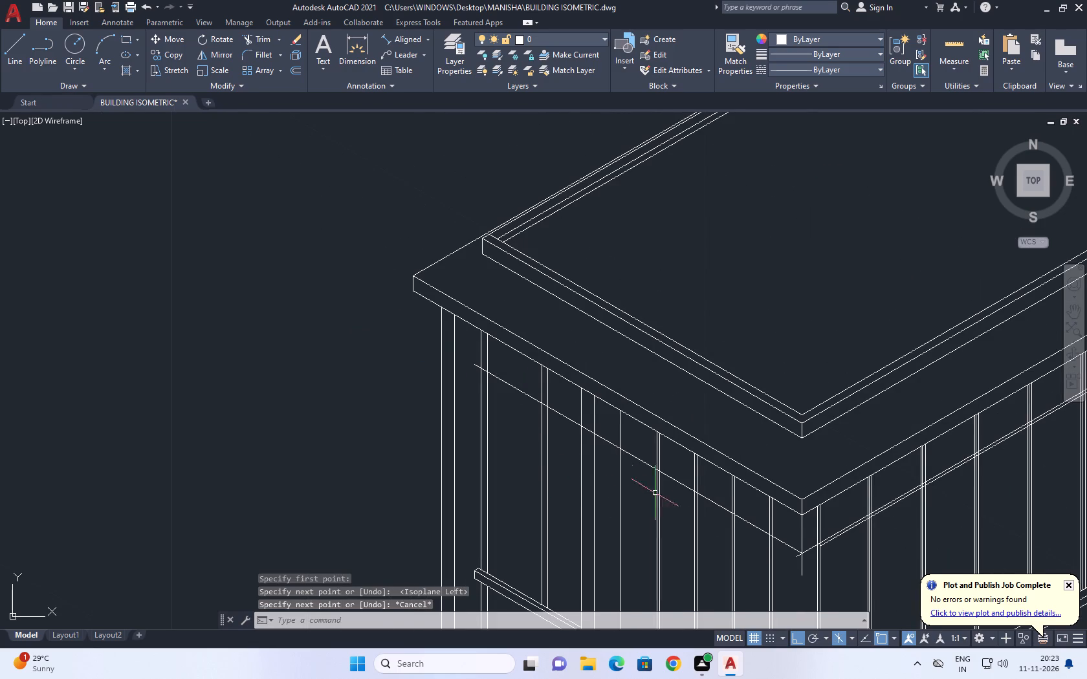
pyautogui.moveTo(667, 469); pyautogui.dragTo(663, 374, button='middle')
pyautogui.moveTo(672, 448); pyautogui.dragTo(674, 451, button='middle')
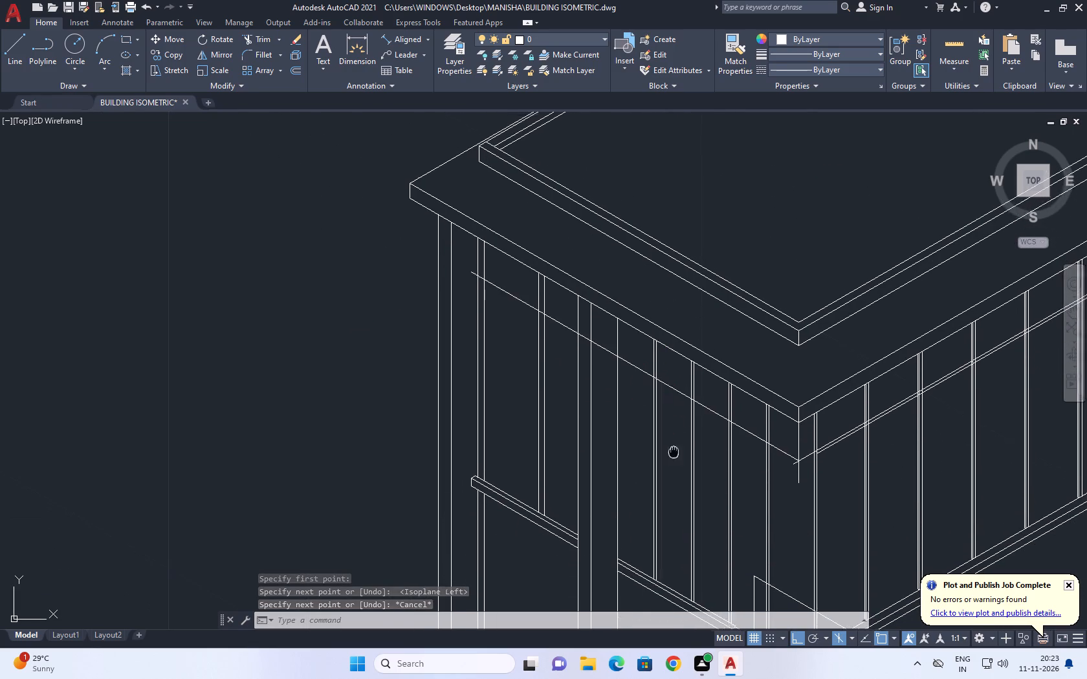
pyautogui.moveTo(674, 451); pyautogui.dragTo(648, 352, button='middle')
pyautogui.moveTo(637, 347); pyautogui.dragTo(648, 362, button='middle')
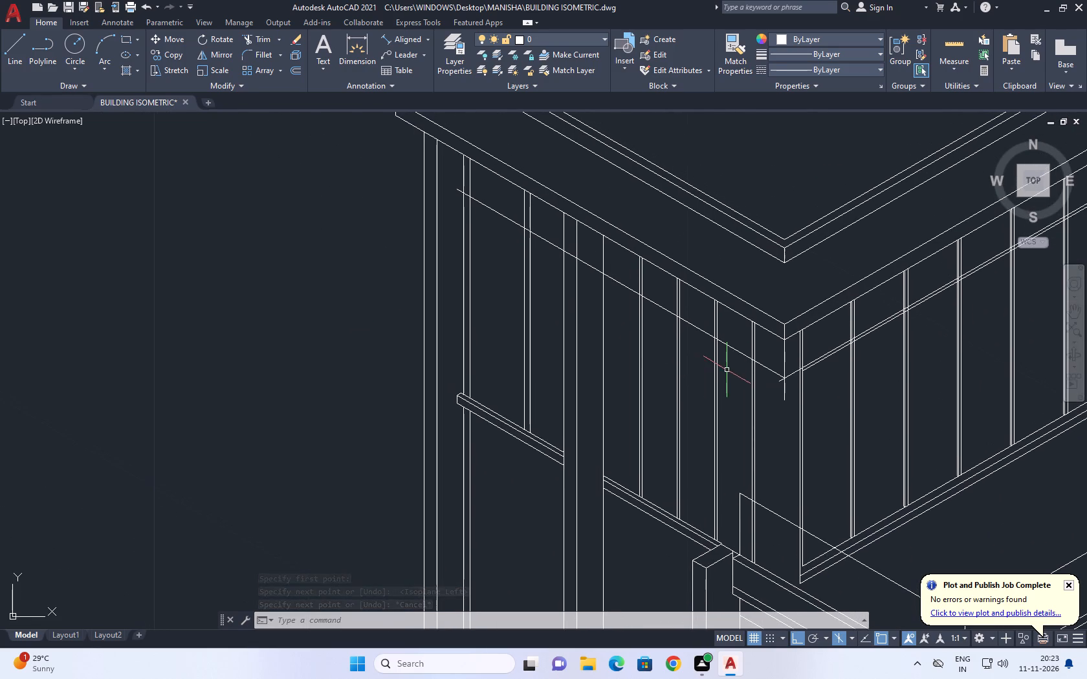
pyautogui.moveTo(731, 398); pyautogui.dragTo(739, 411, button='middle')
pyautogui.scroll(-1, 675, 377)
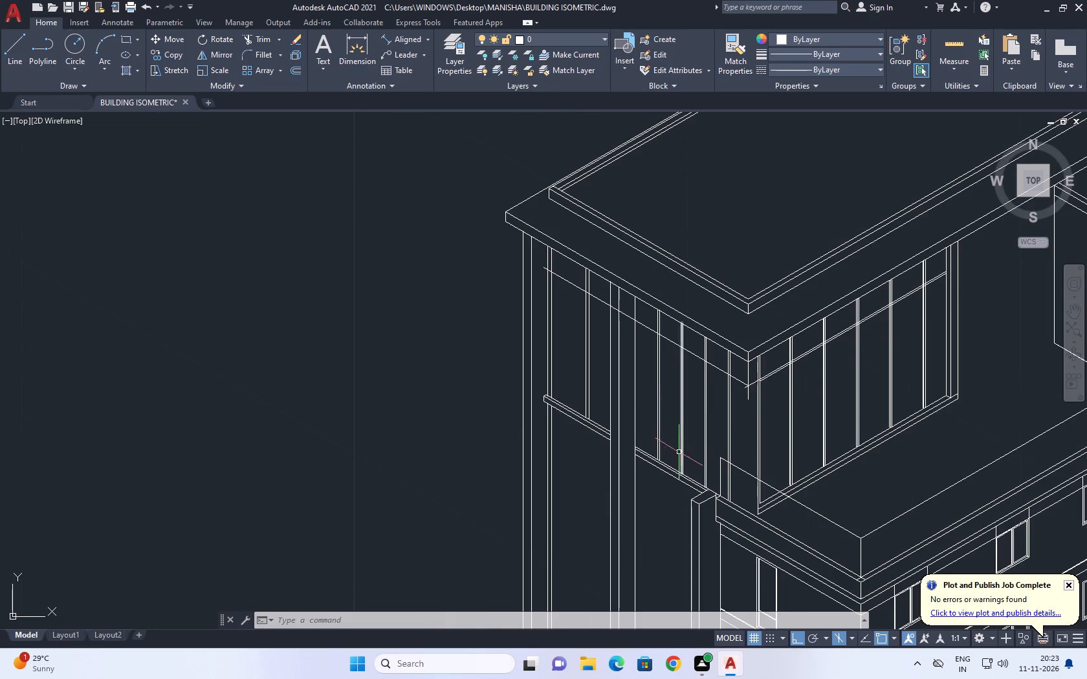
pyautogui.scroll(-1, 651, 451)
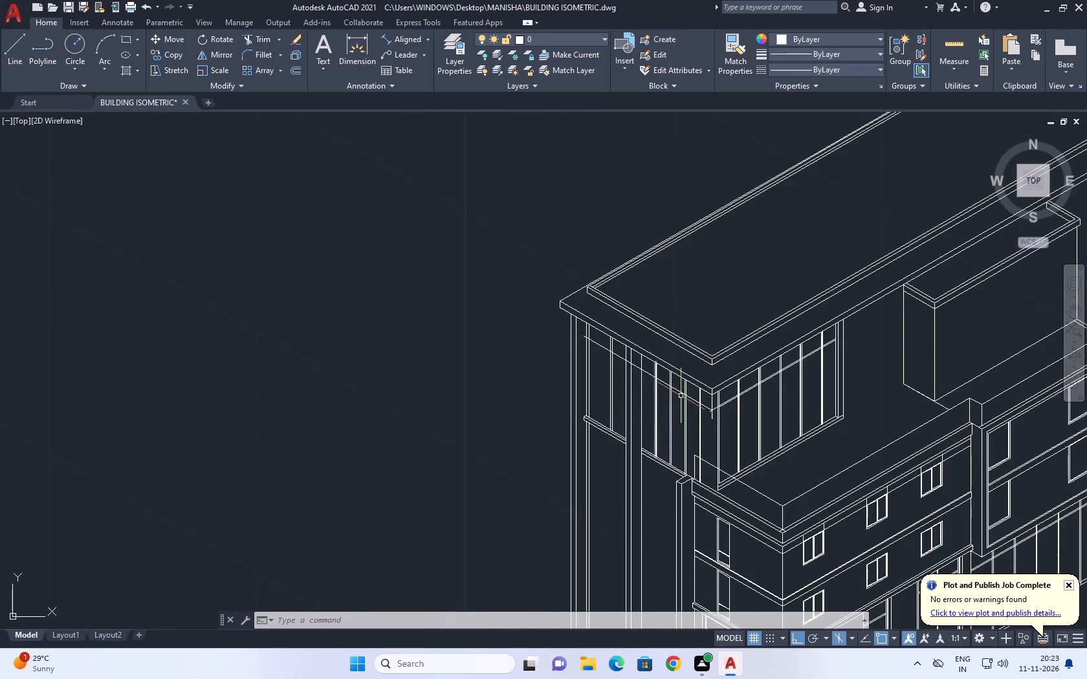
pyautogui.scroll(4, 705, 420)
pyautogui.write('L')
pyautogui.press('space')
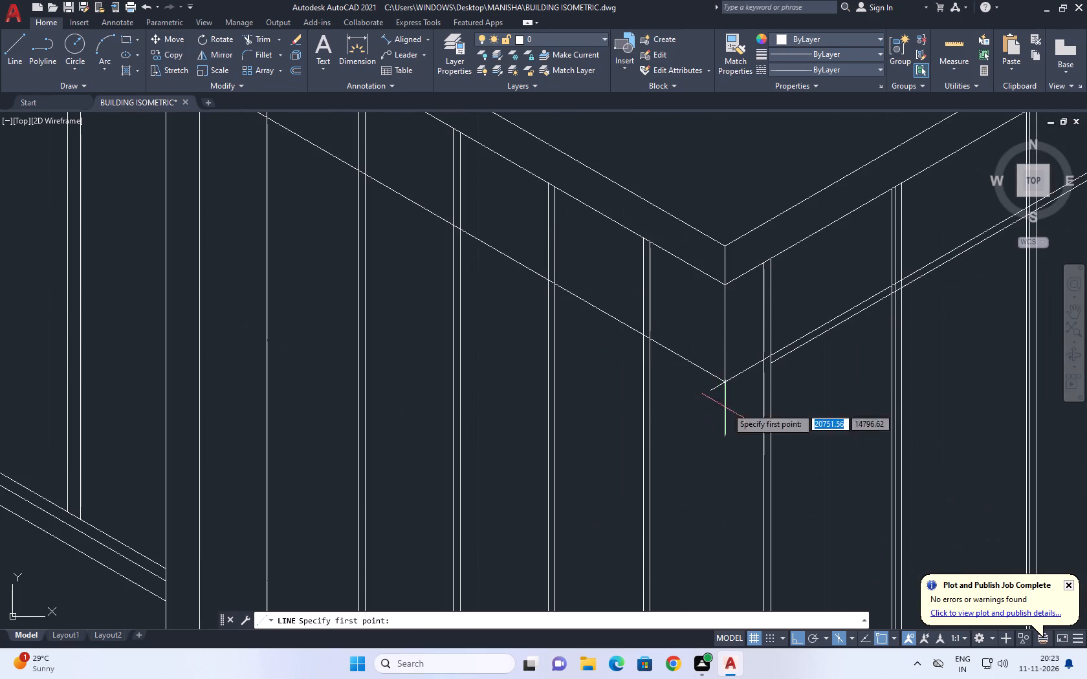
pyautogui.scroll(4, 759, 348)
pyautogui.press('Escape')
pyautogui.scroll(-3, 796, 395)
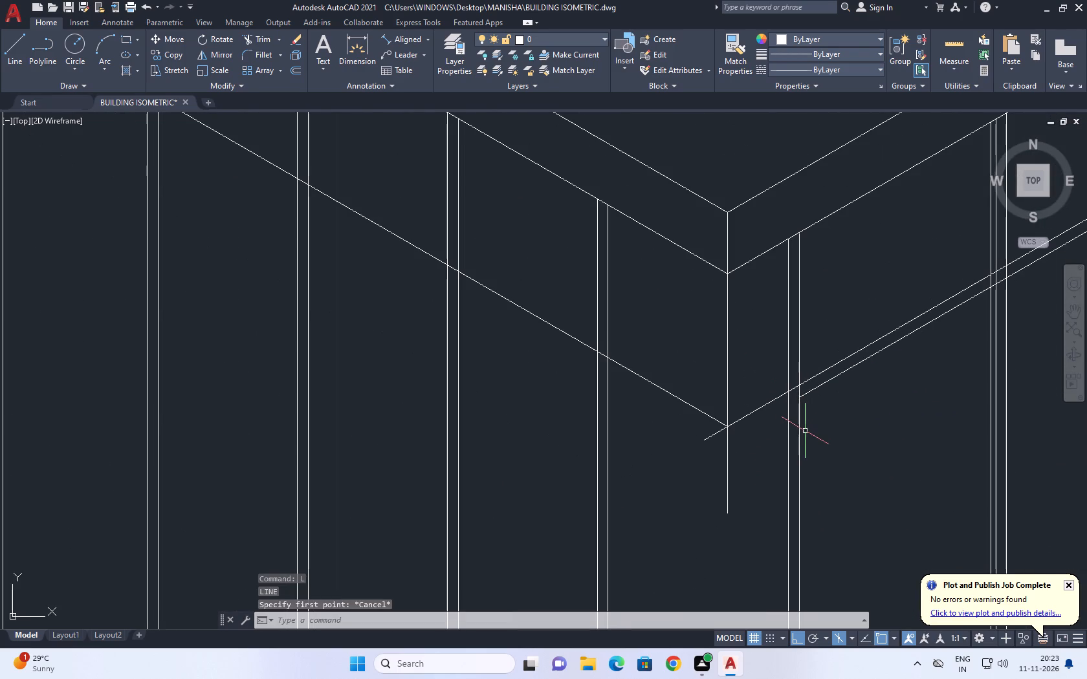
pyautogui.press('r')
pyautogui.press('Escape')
# Extend the front facade's lower transom line to the vertical line under the roof corner.
pyautogui.write('EX')
pyautogui.press('space')
pyautogui.click(813, 389)
pyautogui.click(813, 393)
pyautogui.press('Escape')
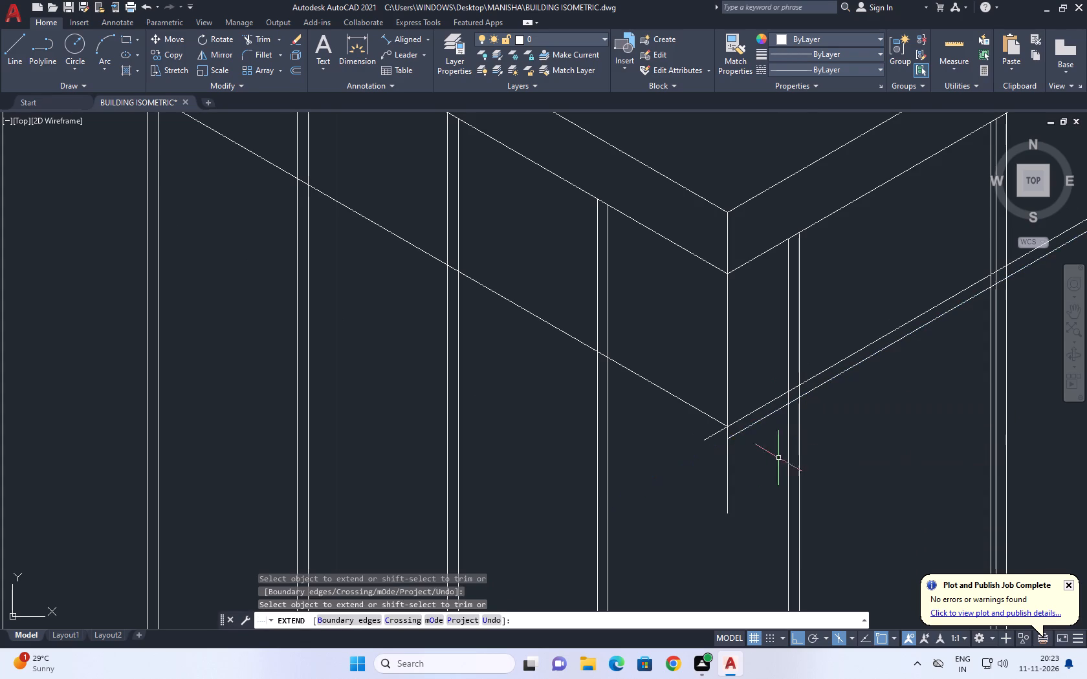
# Draw the side facade's lower transom line at 150° from the extended line's corner end, past the farthest glazing lines.
pyautogui.moveTo(746, 458); pyautogui.dragTo(754, 471, button='middle')
pyautogui.press('l')
pyautogui.press('space')
pyautogui.click(737, 454)
pyautogui.scroll(-1, 476, 395)
pyautogui.moveTo(450, 378); pyautogui.dragTo(655, 462, button='middle')
pyautogui.scroll(-3, 684, 451)
pyautogui.scroll(3, 515, 369)
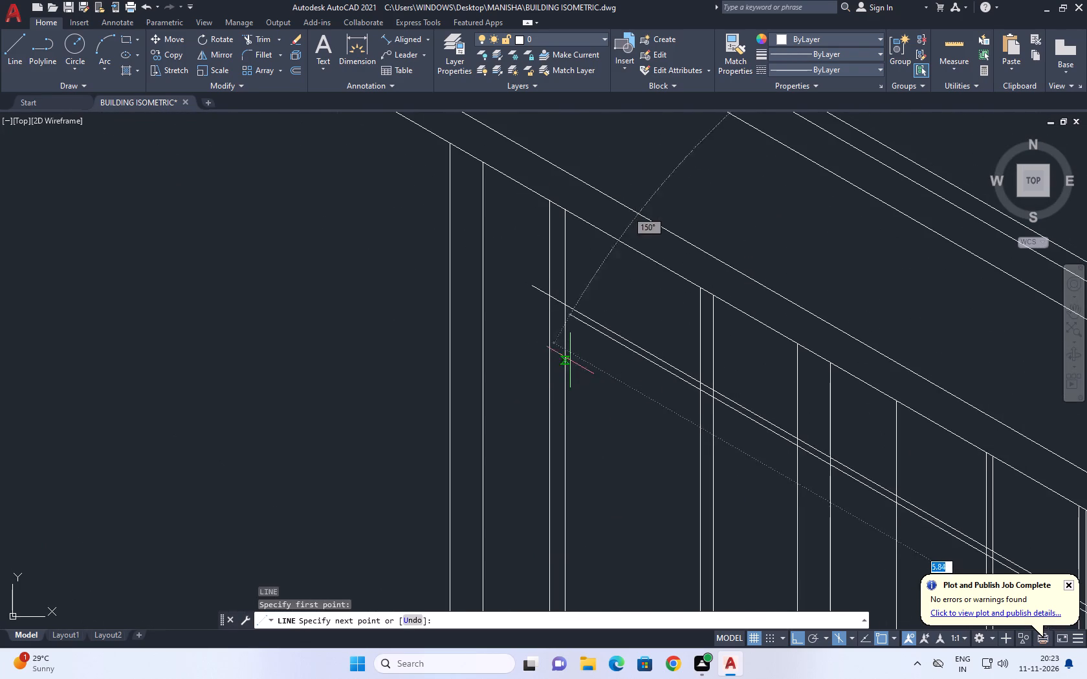
pyautogui.click(511, 315)
pyautogui.press('Escape')
# Trim both side transom lines beyond the inner vertical glazing line beside the farthest column.
pyautogui.moveTo(573, 353); pyautogui.dragTo(569, 400, button='middle')
pyautogui.press('t')
pyautogui.press('r')
pyautogui.press('space')
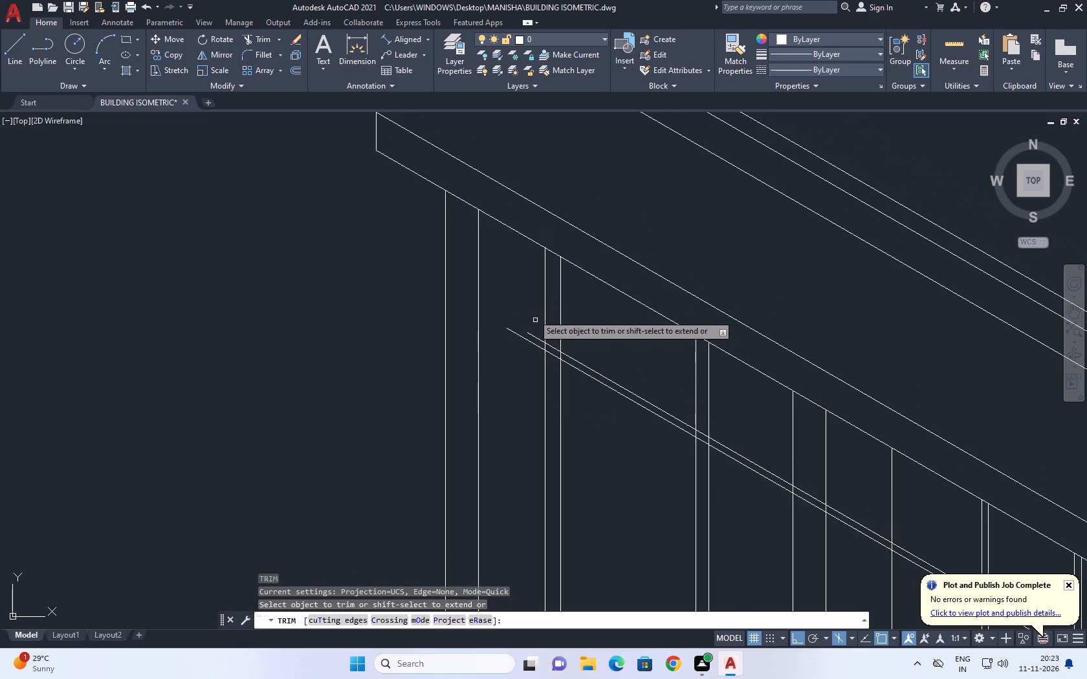
pyautogui.scroll(2, 533, 310)
pyautogui.moveTo(536, 313); pyautogui.dragTo(537, 321)
pyautogui.click(492, 446)
pyautogui.click(576, 387)
pyautogui.moveTo(575, 453); pyautogui.dragTo(576, 461)
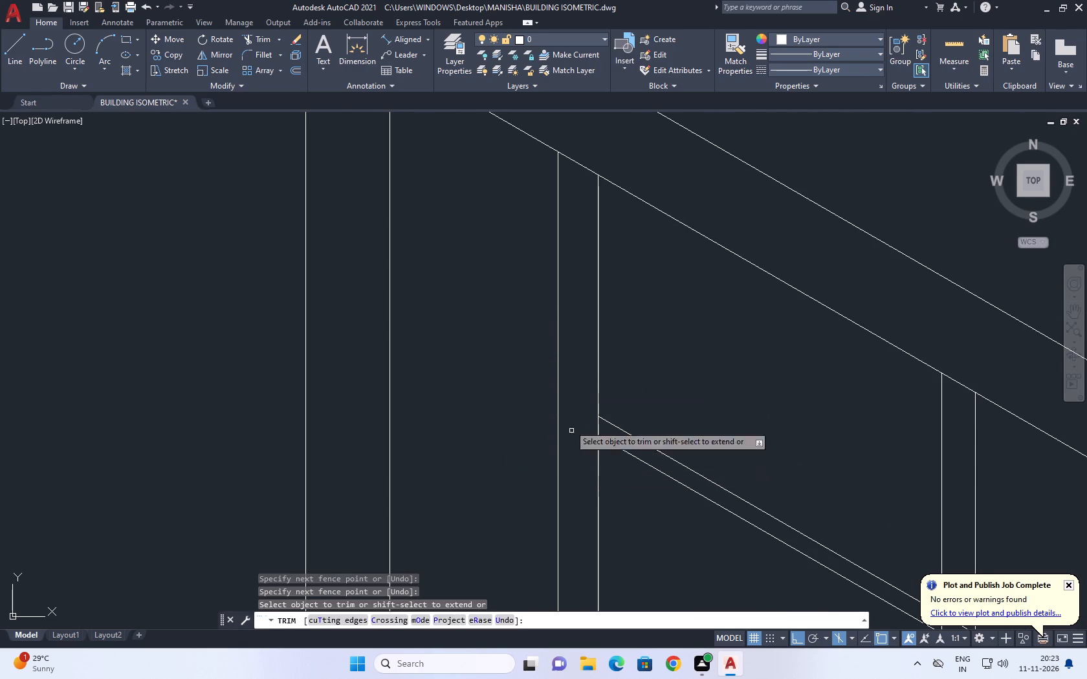
# Trim the vertical corner line's tail below the lower transom lines.
pyautogui.scroll(-1, 569, 391)
pyautogui.moveTo(794, 522); pyautogui.dragTo(732, 371, button='middle')
pyautogui.scroll(-4, 714, 414)
pyautogui.moveTo(880, 528); pyautogui.dragTo(769, 411, button='middle')
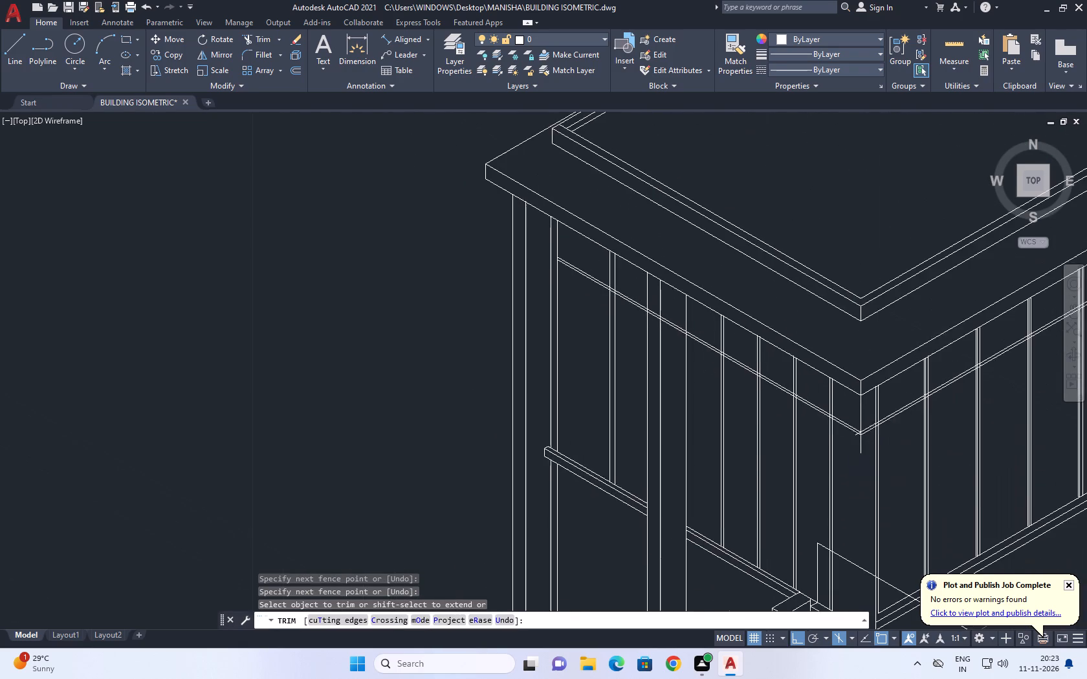
pyautogui.scroll(3, 883, 453)
pyautogui.click(823, 422)
pyautogui.click(759, 446)
# Trim the front upper transom line's overshoot past the corner, including the stub beyond the side facade's lower transom line.
pyautogui.scroll(2, 780, 399)
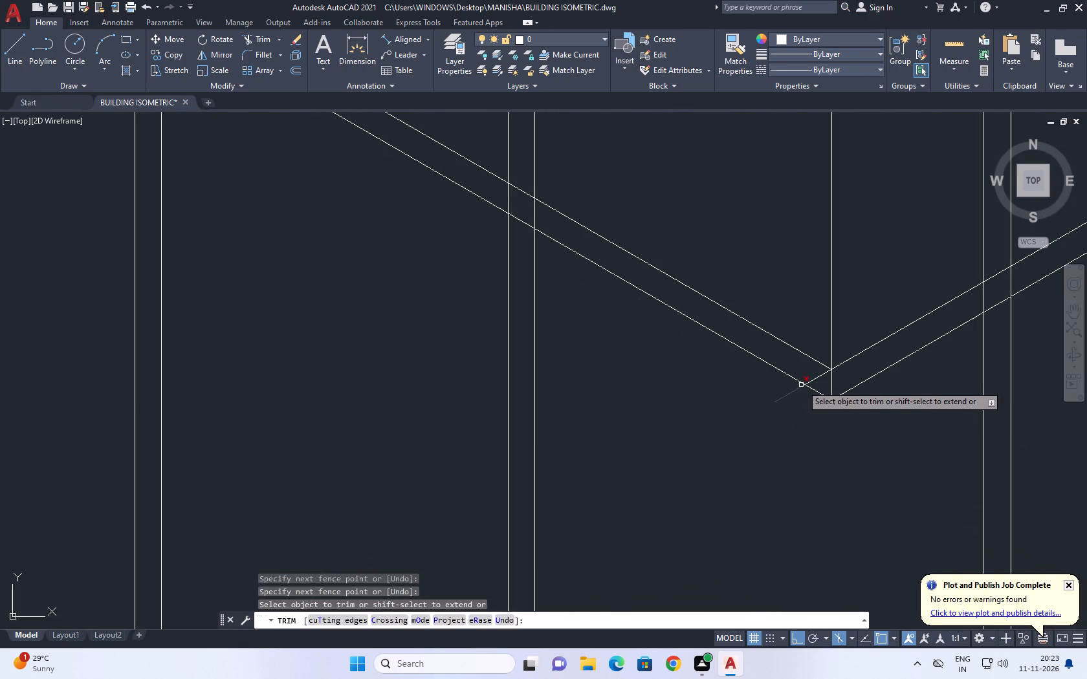
pyautogui.click(818, 381)
pyautogui.click(816, 376)
pyautogui.click(835, 382)
pyautogui.click(835, 382)
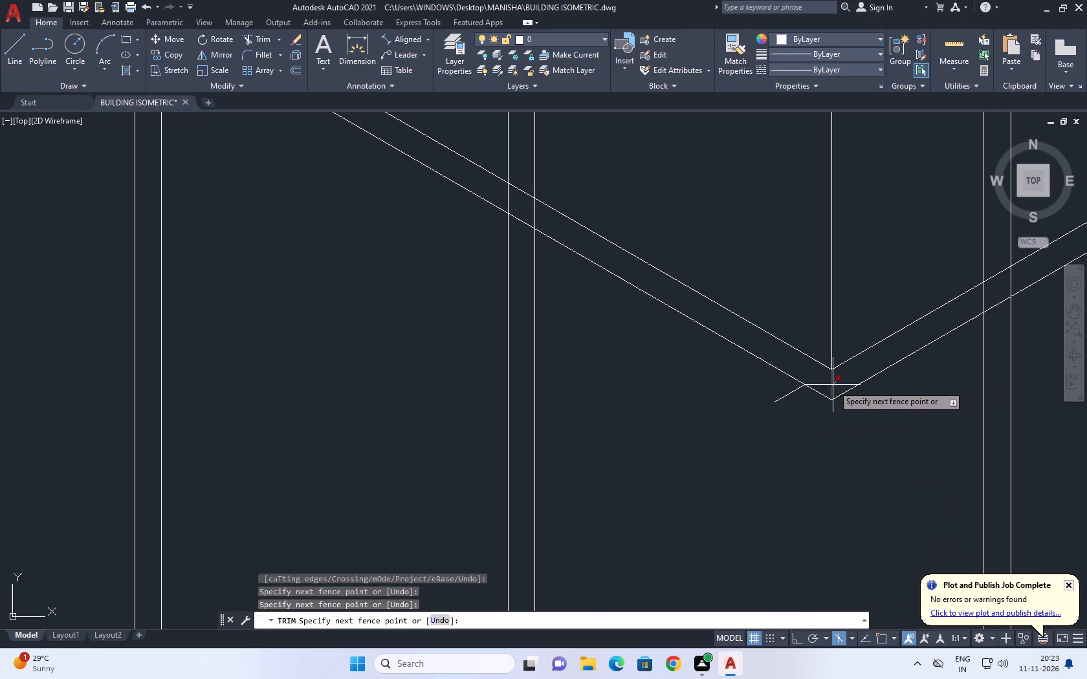
pyautogui.click(833, 384)
pyautogui.click(796, 393)
pyautogui.click(763, 387)
pyautogui.moveTo(759, 421); pyautogui.dragTo(754, 509, button='middle')
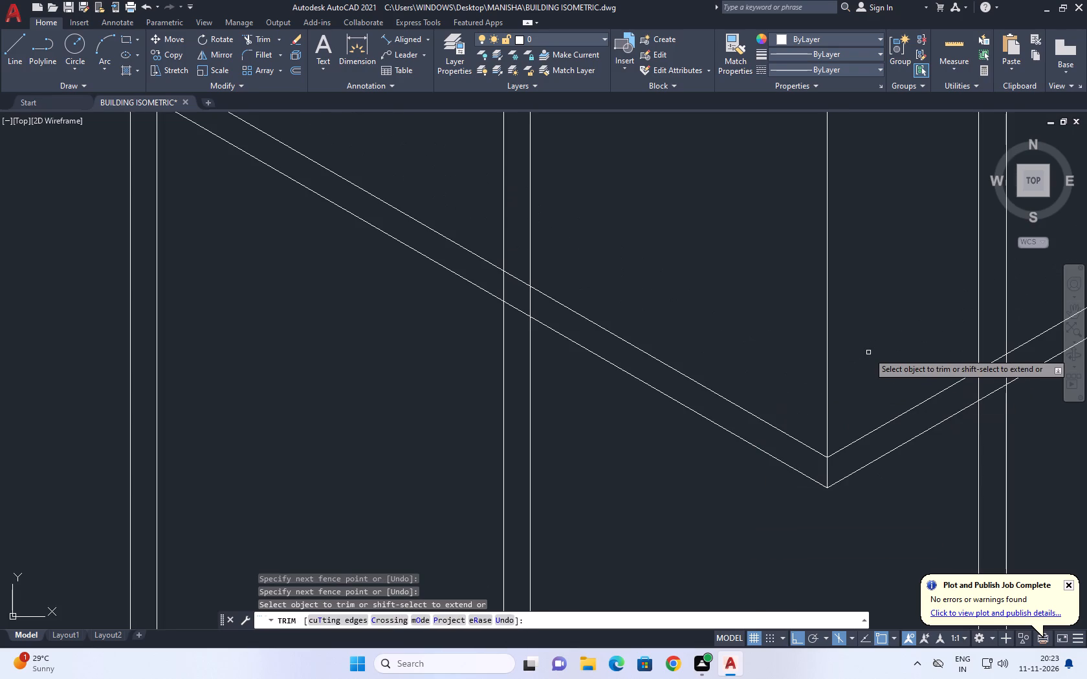
# Trim the side facade's transom lines where they cross the two visible faces of the middle column.
pyautogui.scroll(-2, 855, 426)
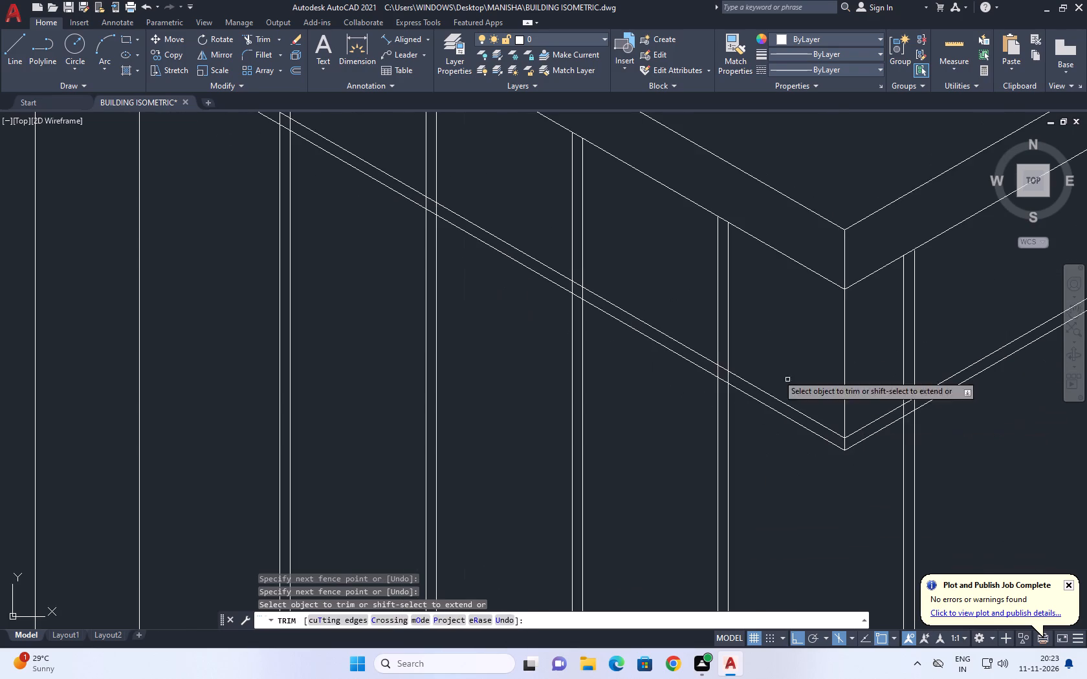
pyautogui.moveTo(728, 387); pyautogui.dragTo(747, 419, button='middle')
pyautogui.scroll(-2, 675, 388)
pyautogui.scroll(-2, 602, 409)
pyautogui.scroll(2, 552, 354)
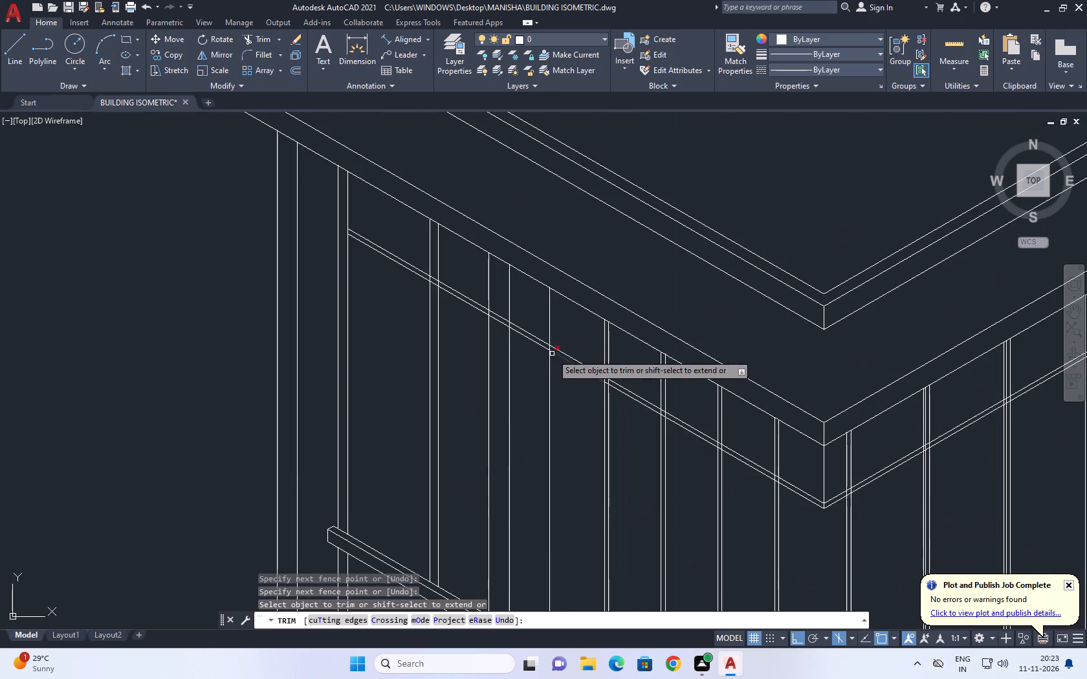
pyautogui.click(533, 307)
pyautogui.click(524, 365)
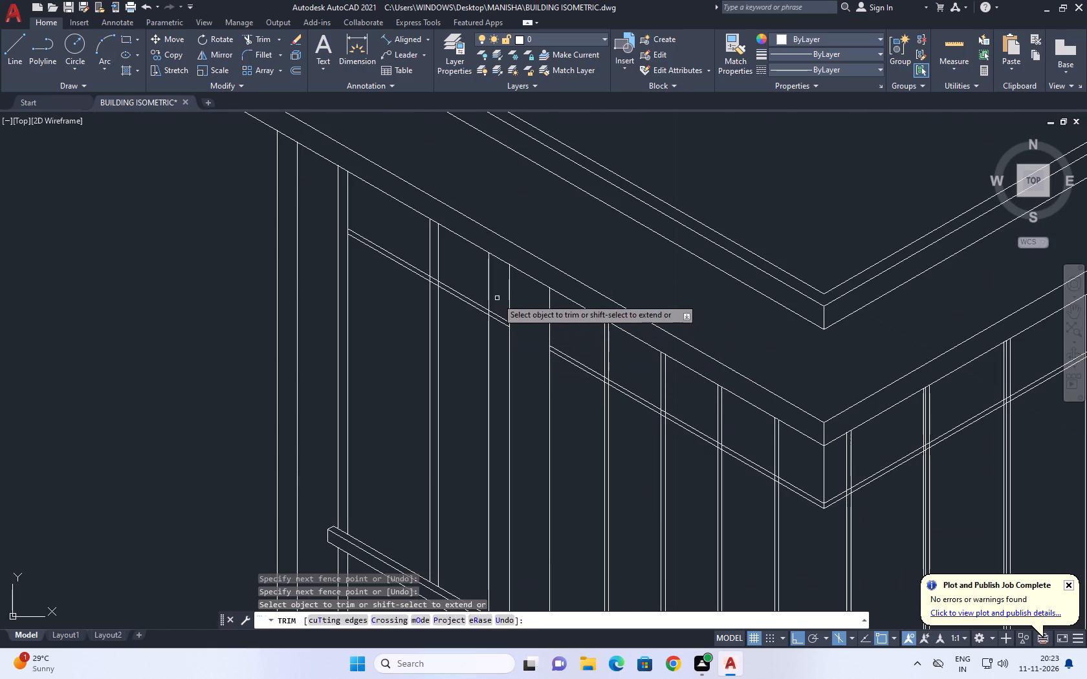
pyautogui.click(497, 298)
pyautogui.click(492, 341)
pyautogui.scroll(-2, 624, 417)
pyautogui.scroll(2, 745, 457)
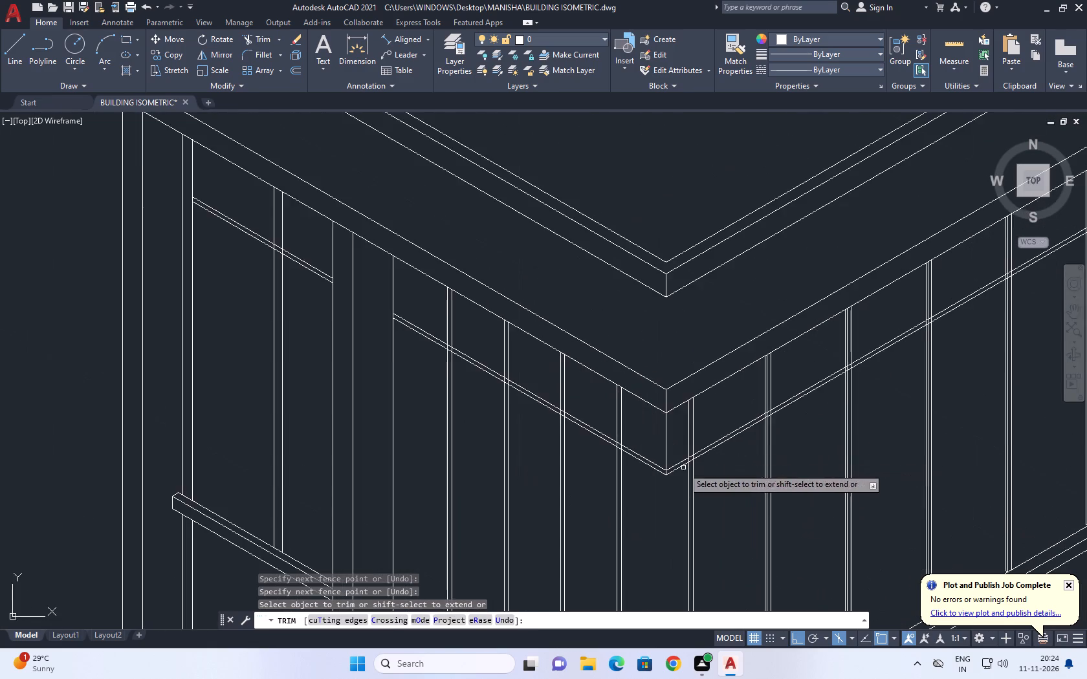
# Trim the transom lines and vertical line at the building's front corner between the nearest side and front glazing lines.
pyautogui.scroll(2, 661, 469)
pyautogui.click(690, 404)
pyautogui.click(617, 483)
pyautogui.click(708, 435)
pyautogui.moveTo(703, 486); pyautogui.dragTo(703, 495)
pyautogui.scroll(-4, 693, 441)
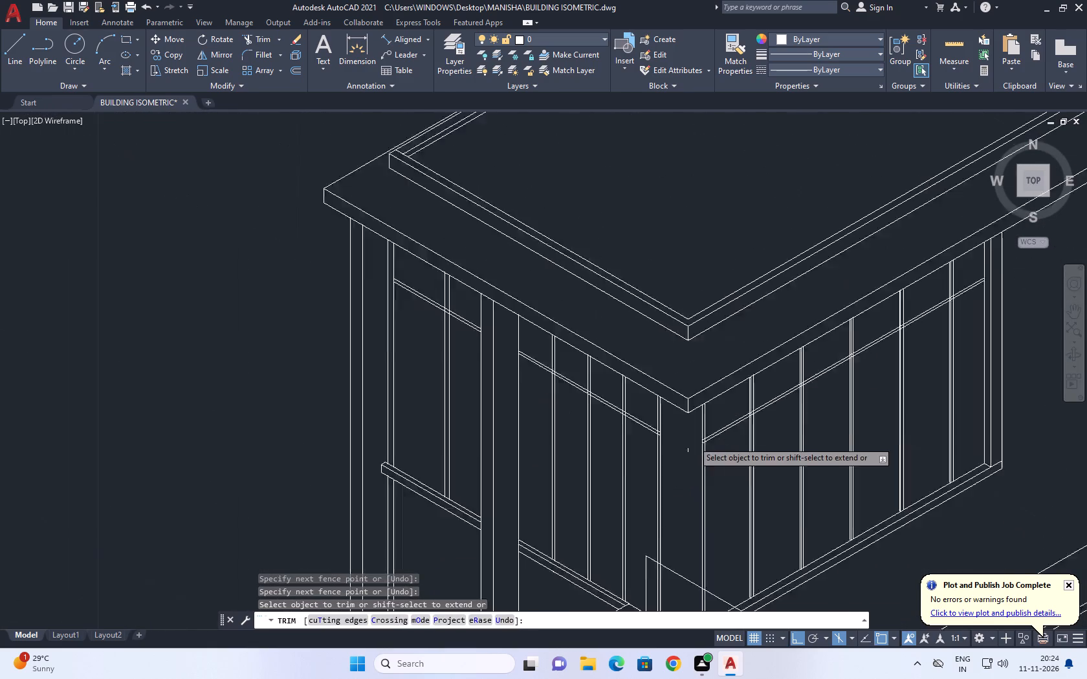
pyautogui.scroll(6, 681, 456)
pyautogui.click(845, 342)
pyautogui.click(683, 382)
pyautogui.scroll(-6, 727, 380)
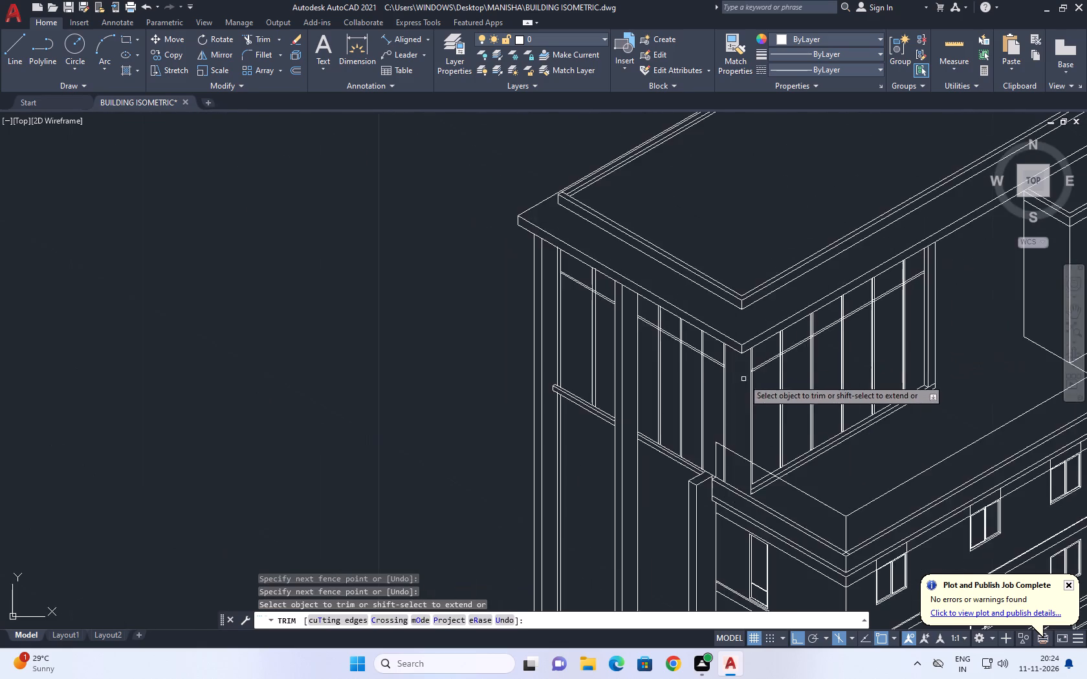
pyautogui.middleClick(739, 409)
pyautogui.scroll(-1, 738, 409)
pyautogui.scroll(1, 680, 421)
pyautogui.moveTo(679, 416); pyautogui.dragTo(710, 458, button='middle')
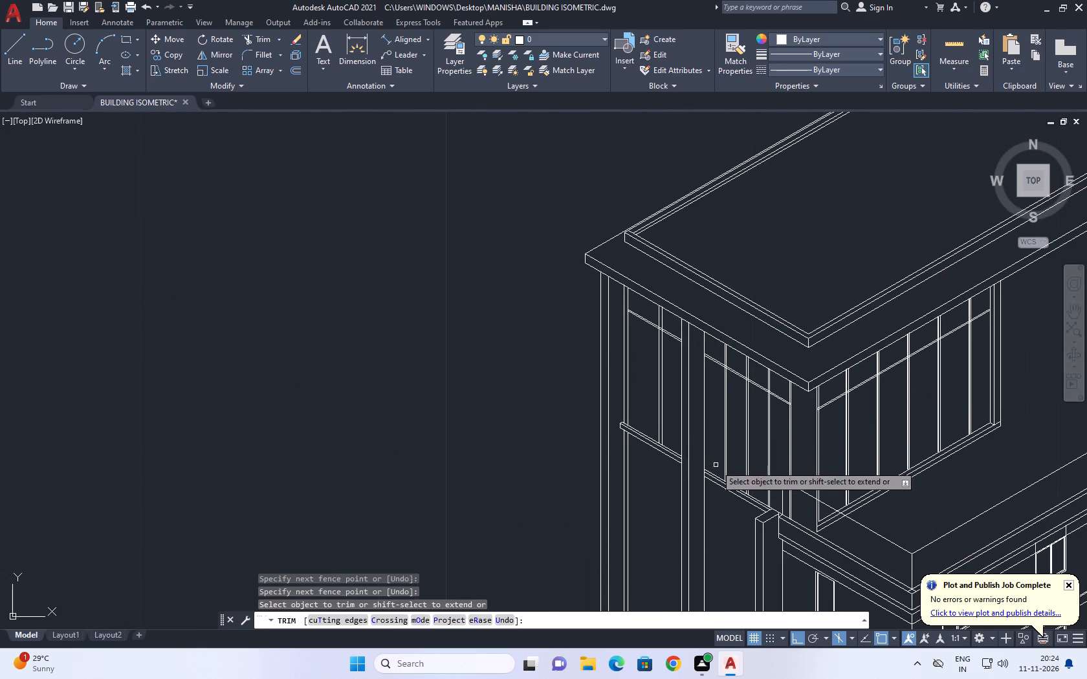
pyautogui.moveTo(782, 521); pyautogui.dragTo(775, 340, button='middle')
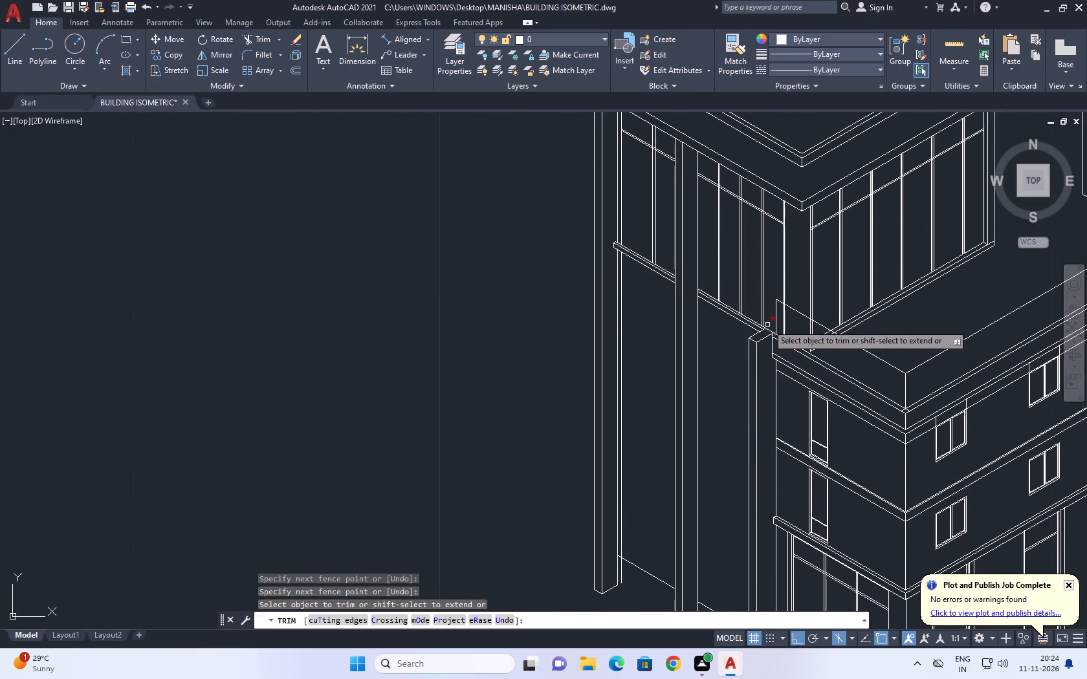
pyautogui.moveTo(762, 314); pyautogui.dragTo(755, 446, button='middle')
pyautogui.rightClick(778, 362)
pyautogui.click(807, 382)
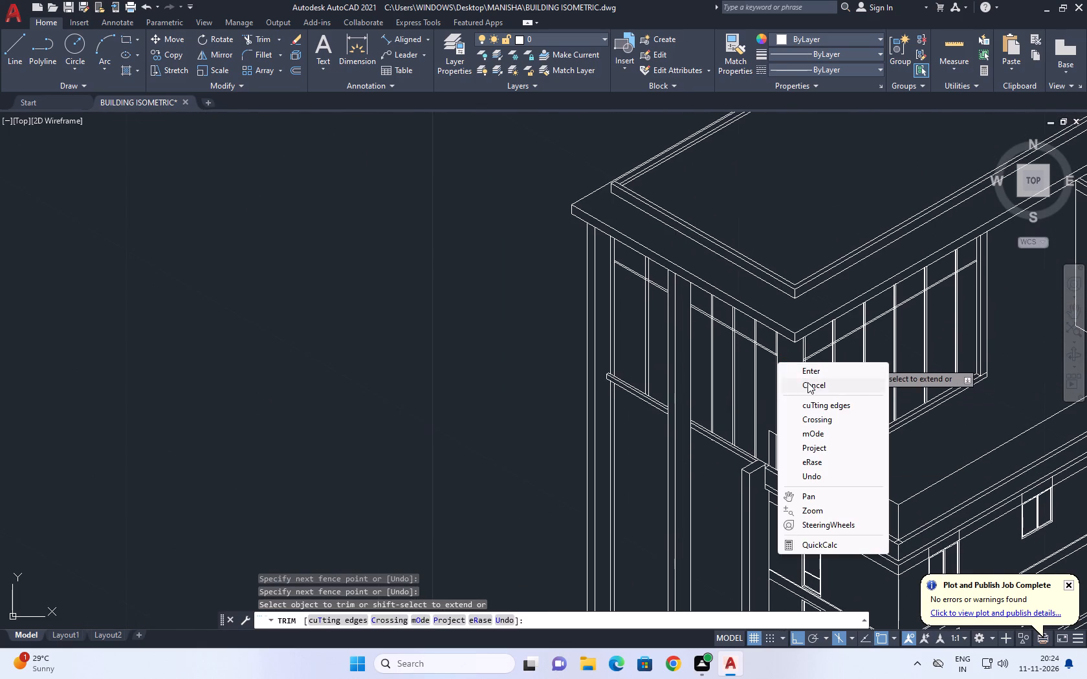
# Trim the side transom's short stubs inside the last vertical glazing pair beside the front corner.
pyautogui.scroll(5, 802, 354)
pyautogui.click(263, 40)
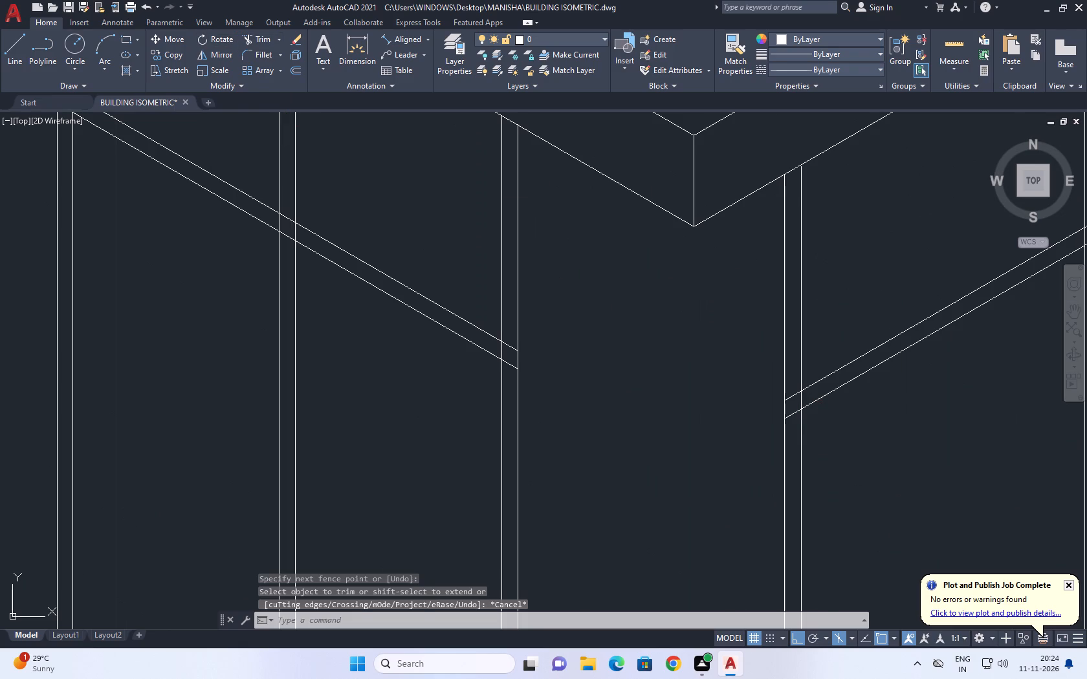
pyautogui.scroll(2, 502, 374)
pyautogui.click(520, 272)
pyautogui.moveTo(521, 368); pyautogui.dragTo(521, 380)
pyautogui.scroll(-6, 524, 352)
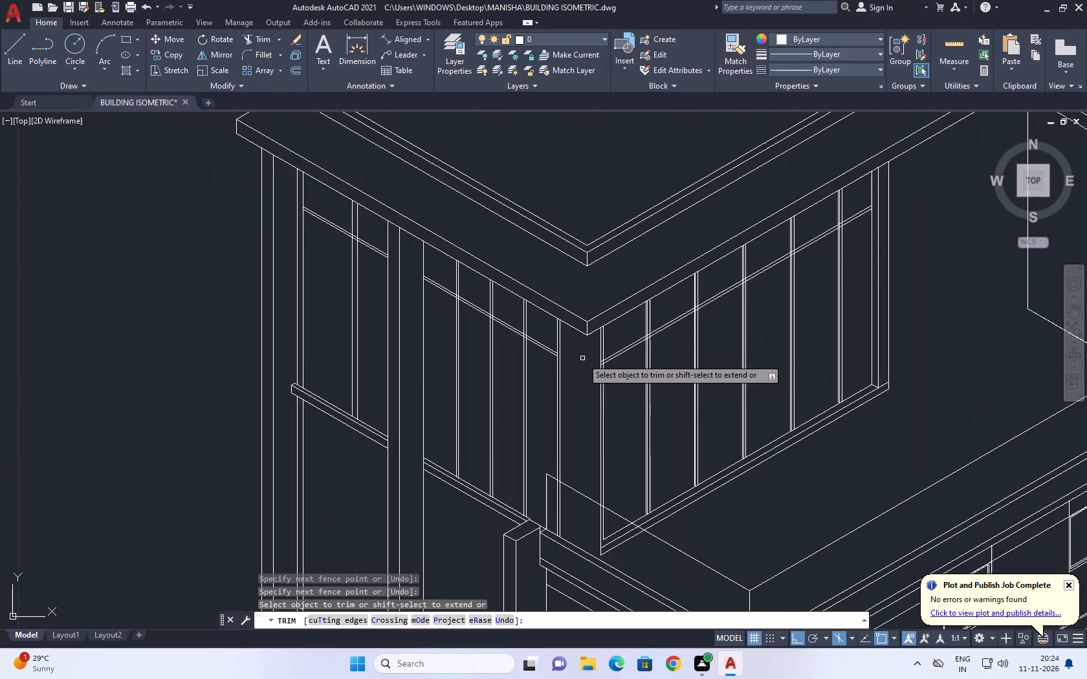
pyautogui.scroll(5, 587, 365)
pyautogui.moveTo(621, 363); pyautogui.dragTo(628, 378, button='middle')
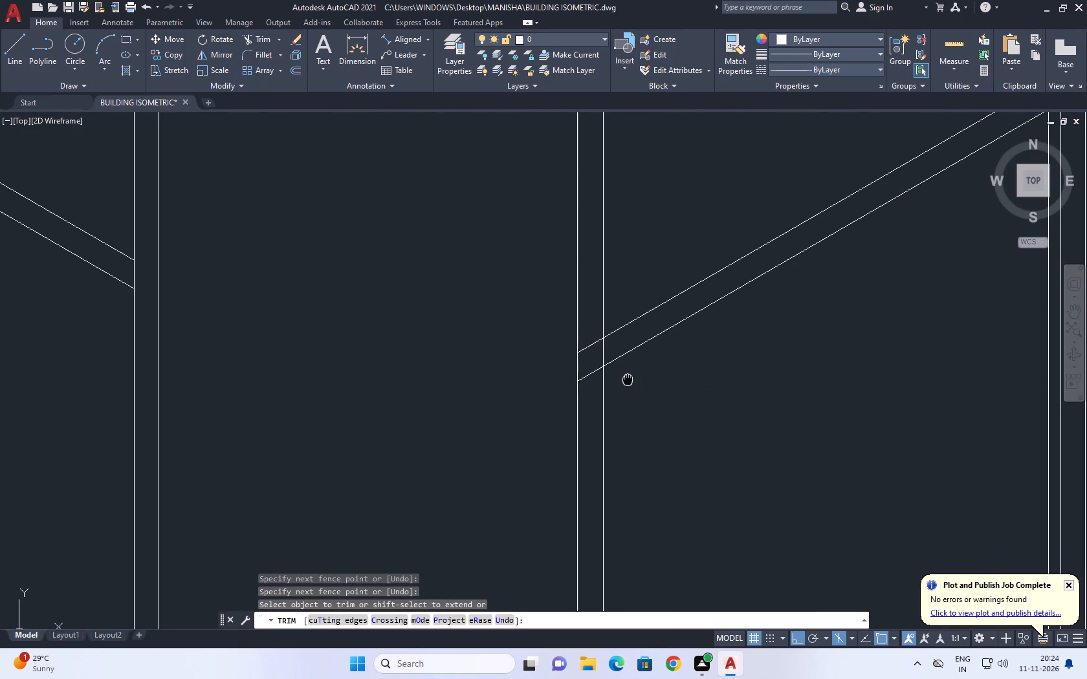
pyautogui.scroll(-2, 632, 368)
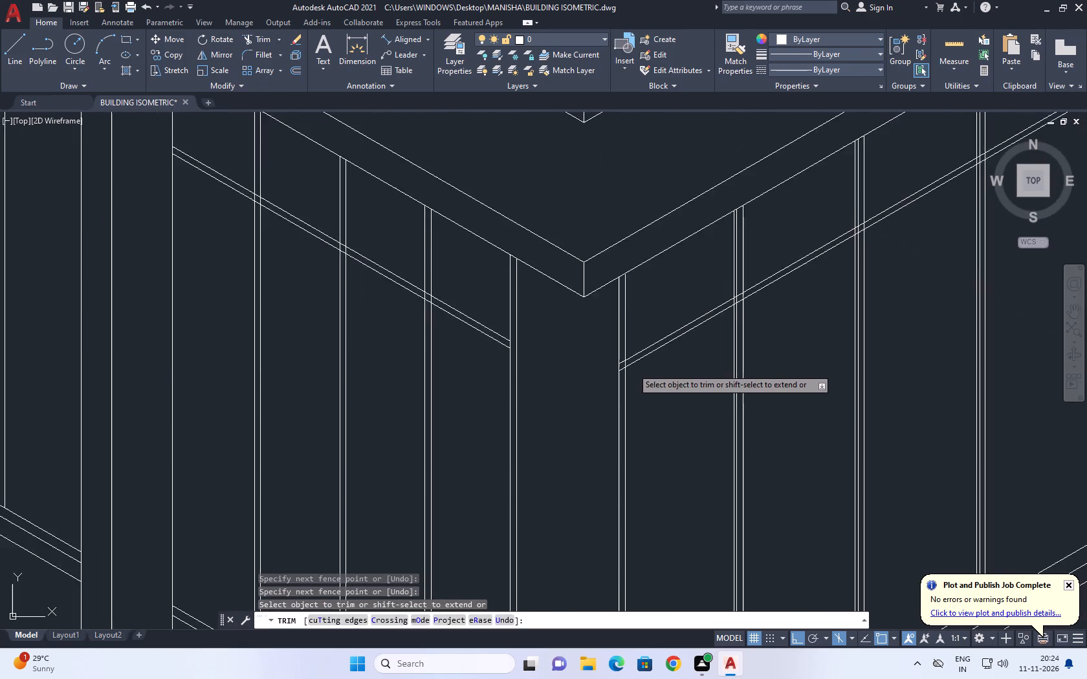
pyautogui.scroll(-4, 637, 369)
pyautogui.rightClick(631, 367)
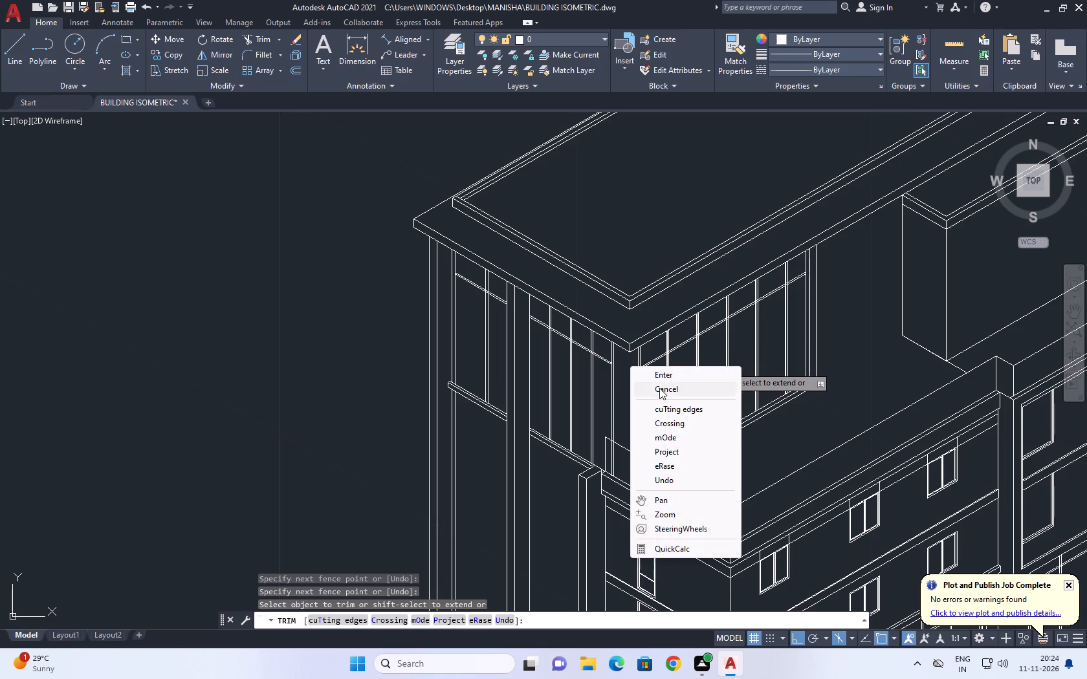
pyautogui.click(659, 389)
# Examine the whole building and the ledge below the side facade's upper glazing for unfinished linework.
pyautogui.scroll(-2, 657, 387)
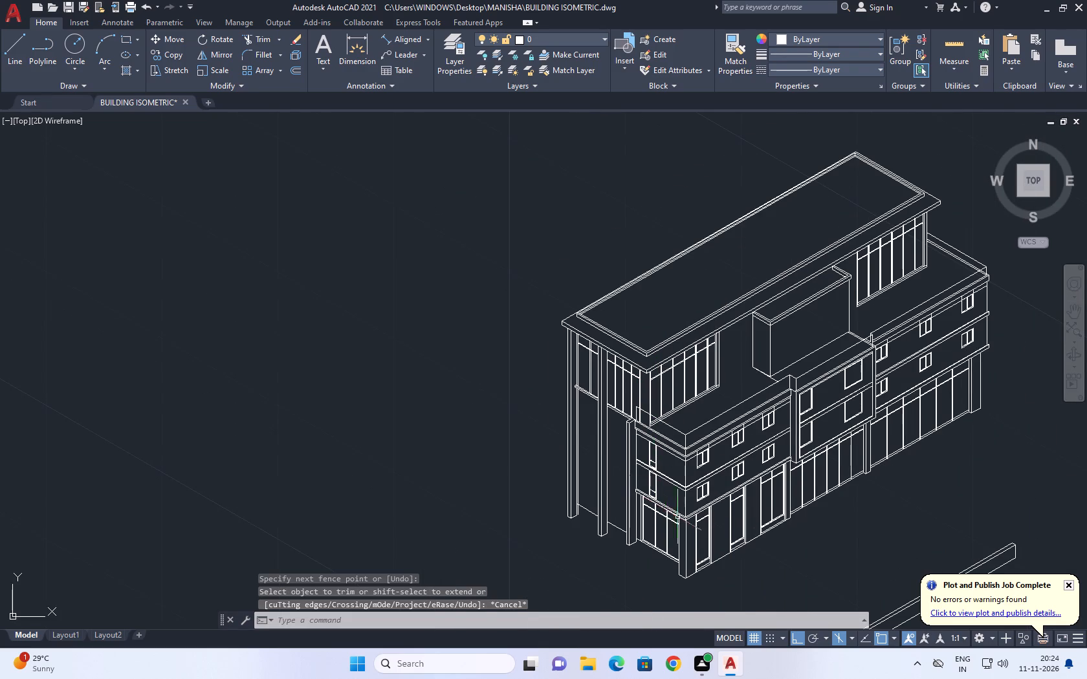
pyautogui.scroll(3, 765, 492)
pyautogui.moveTo(823, 482); pyautogui.dragTo(822, 491, button='middle')
pyautogui.scroll(-3, 822, 491)
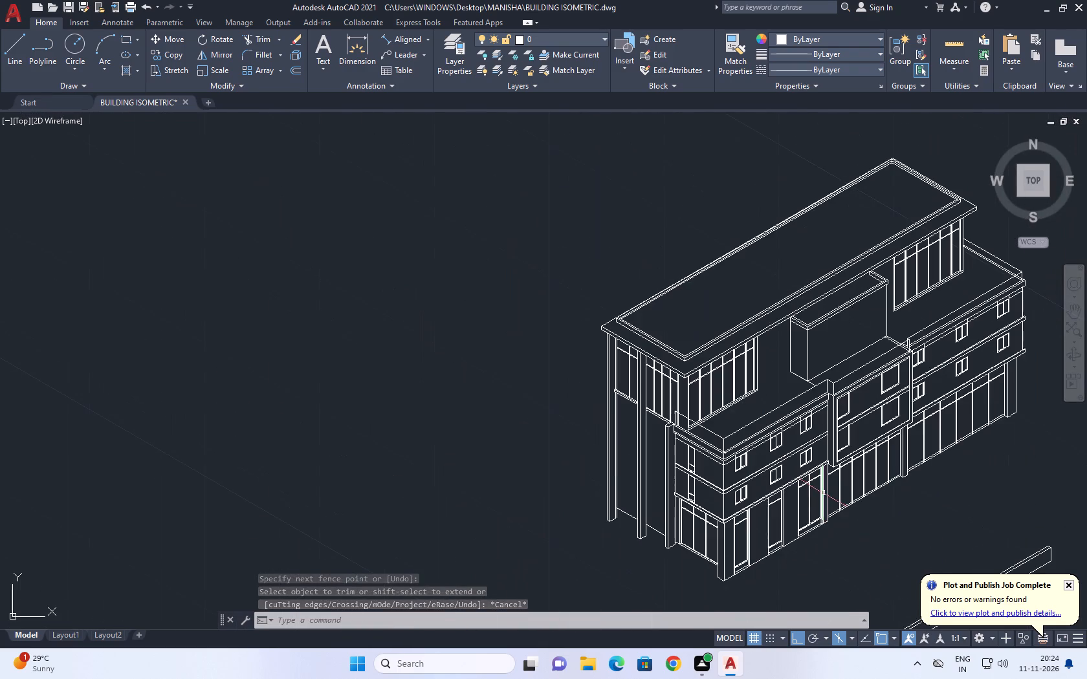
pyautogui.scroll(2, 658, 407)
pyautogui.moveTo(643, 396); pyautogui.dragTo(738, 413, button='middle')
pyautogui.scroll(1, 707, 436)
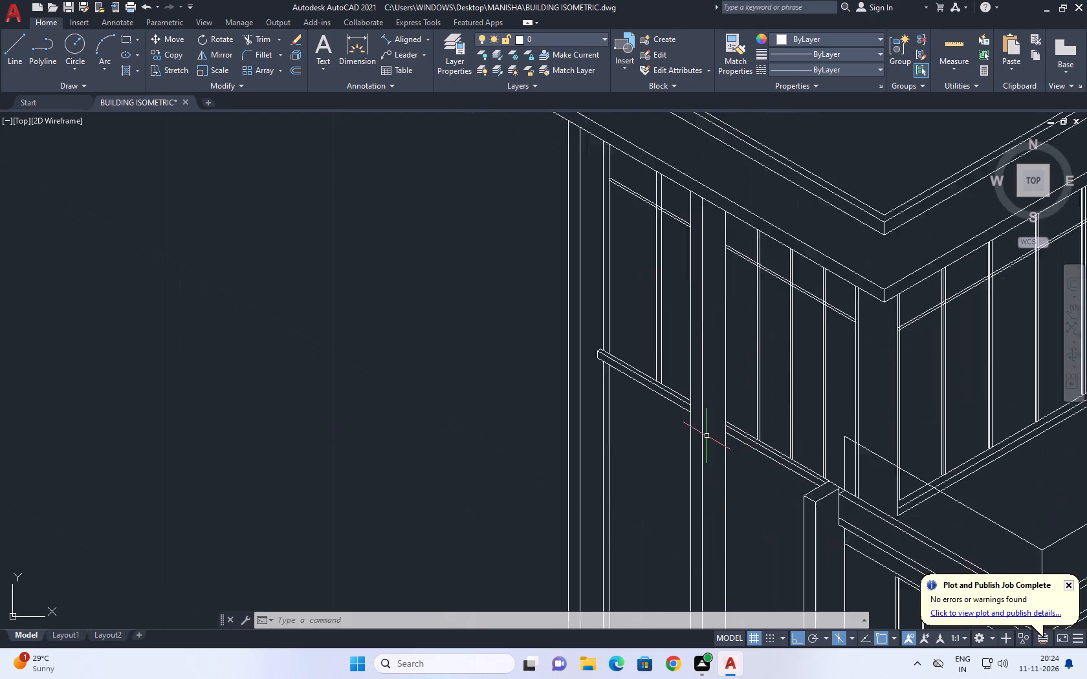
pyautogui.scroll(1, 707, 436)
pyautogui.scroll(2, 804, 436)
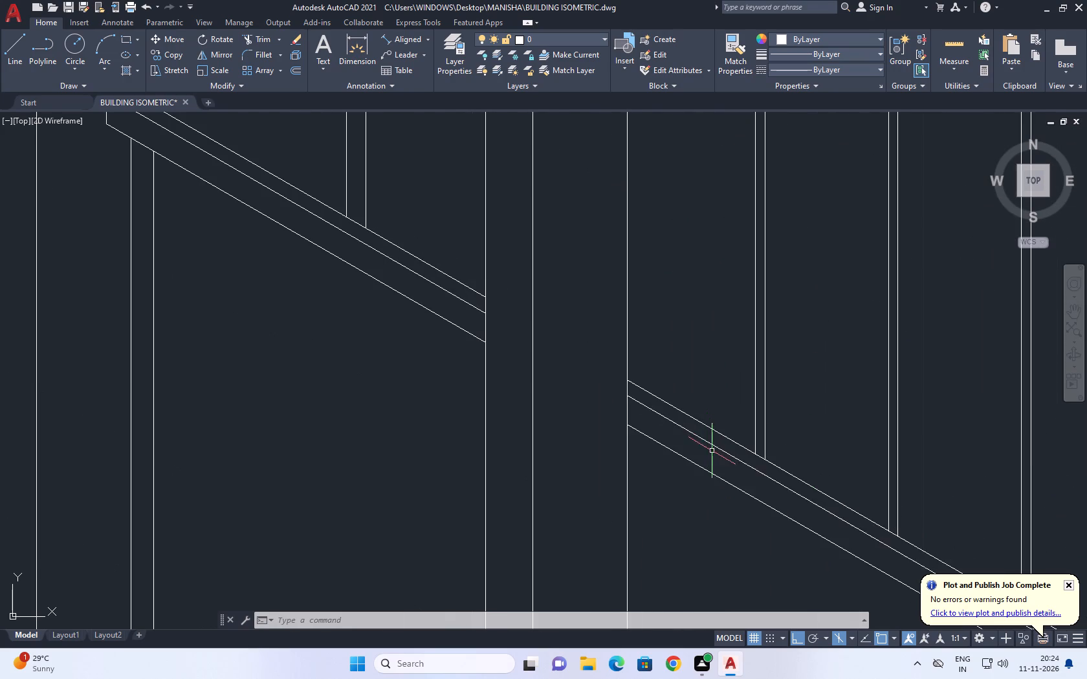
# Copy the far ledge's two end-cap lines to the start of the ledge segment between the middle column and the building corner.
pyautogui.moveTo(717, 458); pyautogui.dragTo(745, 501, button='middle')
pyautogui.scroll(-1, 747, 501)
pyautogui.scroll(1, 697, 457)
pyautogui.middleClick(710, 477)
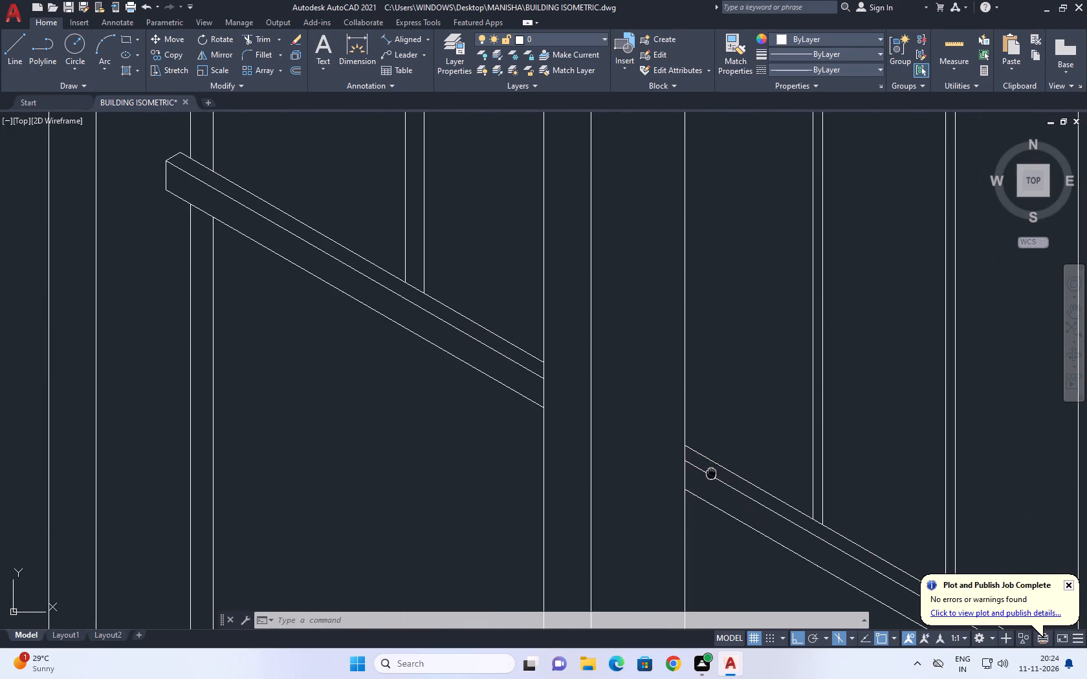
pyautogui.scroll(-1, 636, 427)
pyautogui.scroll(2, 422, 295)
pyautogui.click(172, 171)
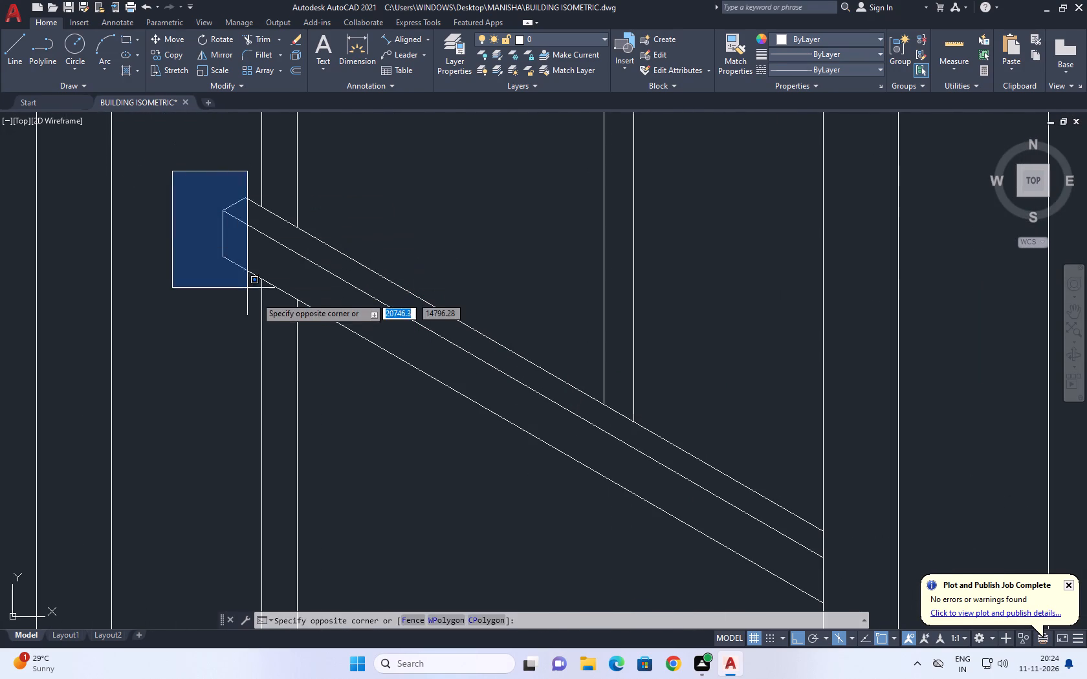
pyautogui.click(276, 301)
pyautogui.moveTo(248, 246); pyautogui.dragTo(258, 283, button='middle')
pyautogui.write('CO')
pyautogui.press('space')
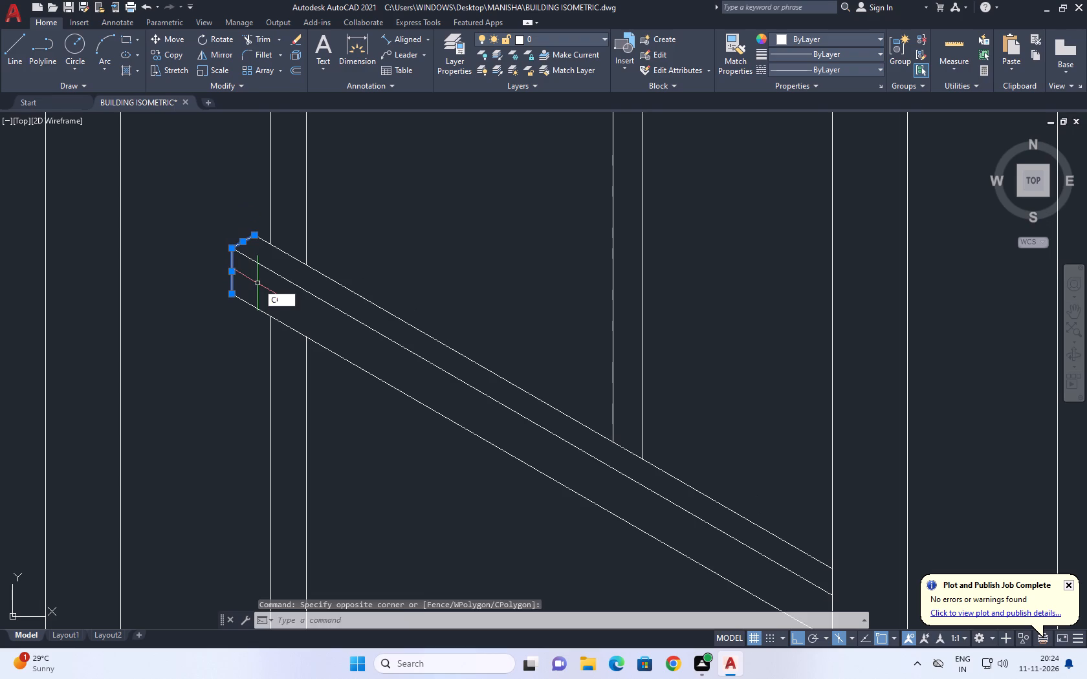
pyautogui.click(269, 243)
pyautogui.scroll(-2, 301, 261)
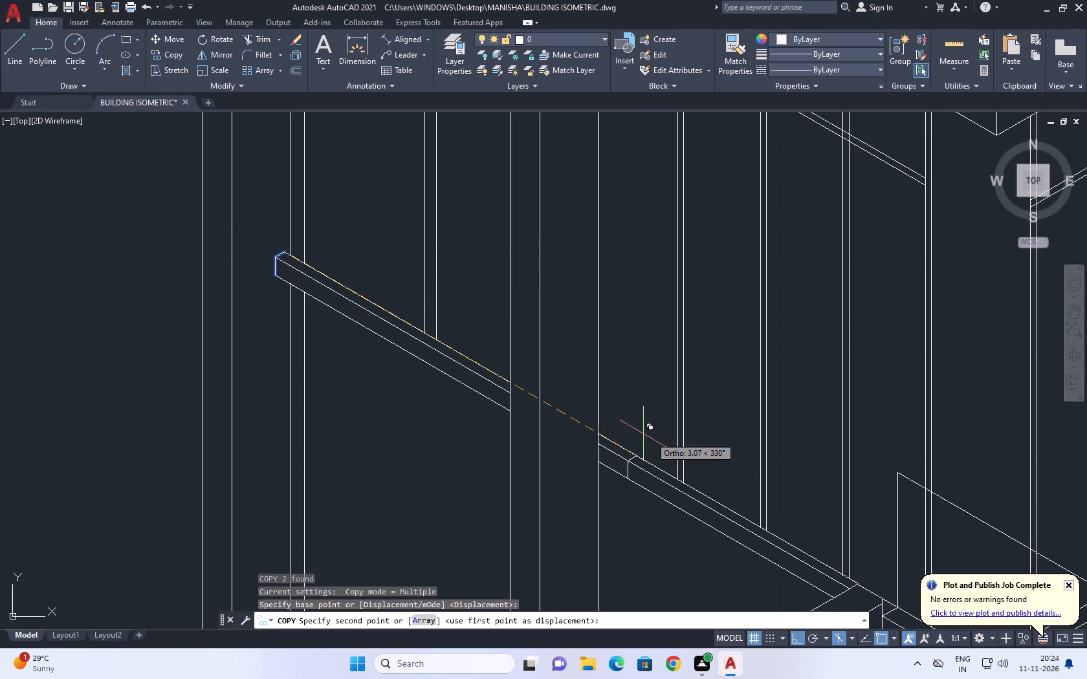
pyautogui.scroll(3, 589, 447)
pyautogui.click(618, 419)
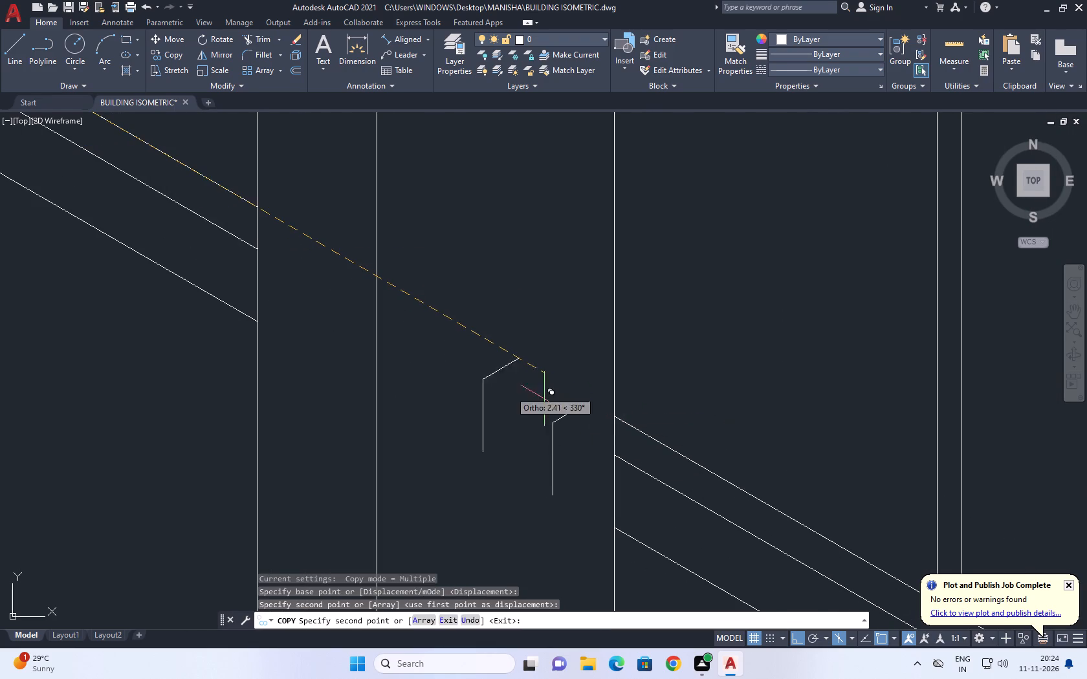
pyautogui.press('Escape')
# Extend the ledge segment's three sloping lines to the copied end-cap lines beside the middle column.
pyautogui.moveTo(763, 526); pyautogui.dragTo(718, 383, button='middle')
pyautogui.write('EX')
pyautogui.press('space')
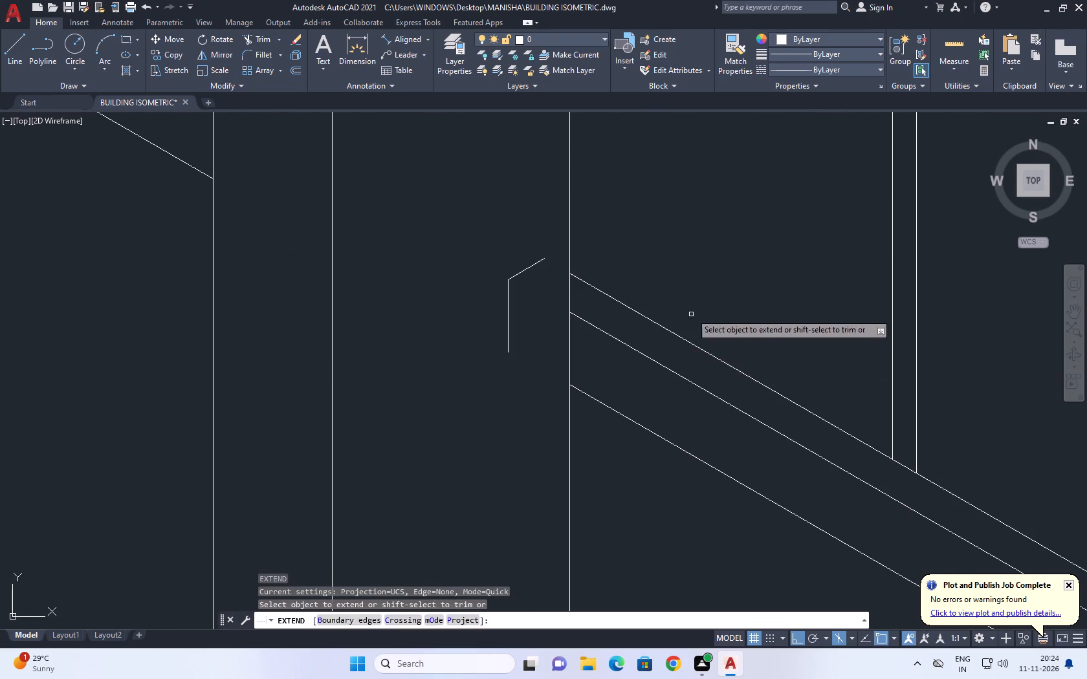
pyautogui.moveTo(690, 310); pyautogui.dragTo(688, 316)
pyautogui.moveTo(630, 451); pyautogui.dragTo(630, 460)
pyautogui.click(625, 331)
pyautogui.moveTo(611, 351); pyautogui.dragTo(604, 359)
pyautogui.press('Escape')
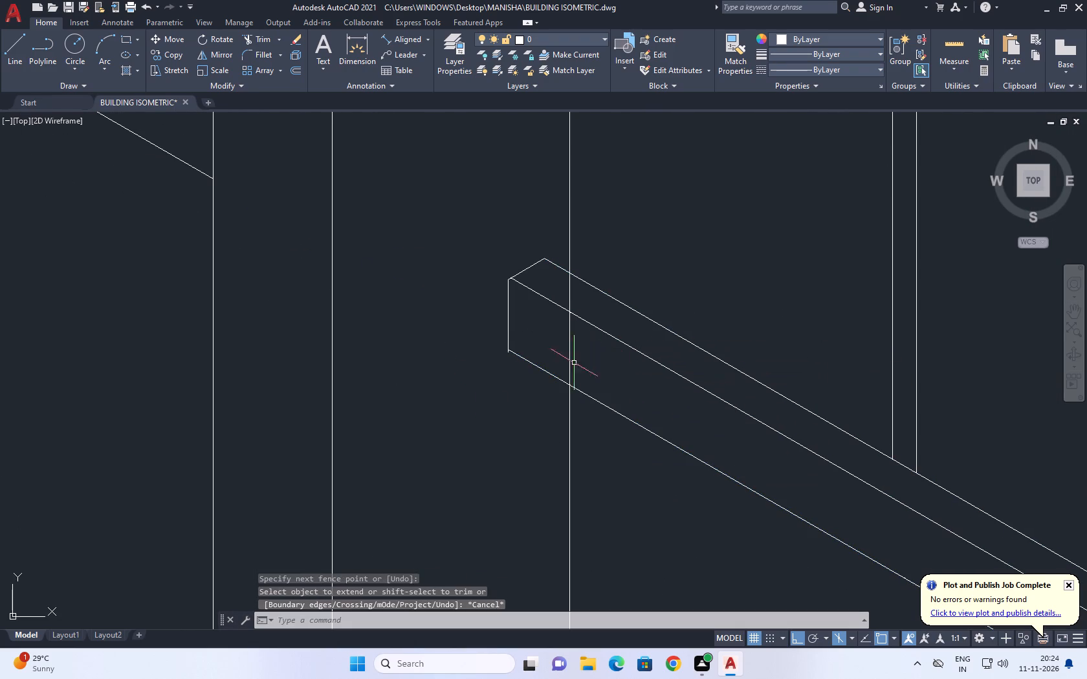
# Trim the copied end cap's vertical line where it overshoots the ledge's bottom line.
pyautogui.scroll(2, 522, 310)
pyautogui.press('t')
pyautogui.write('R')
pyautogui.press('space')
pyautogui.scroll(3, 492, 434)
pyautogui.click(475, 397)
pyautogui.click(423, 367)
pyautogui.scroll(-5, 498, 428)
pyautogui.press('Escape')
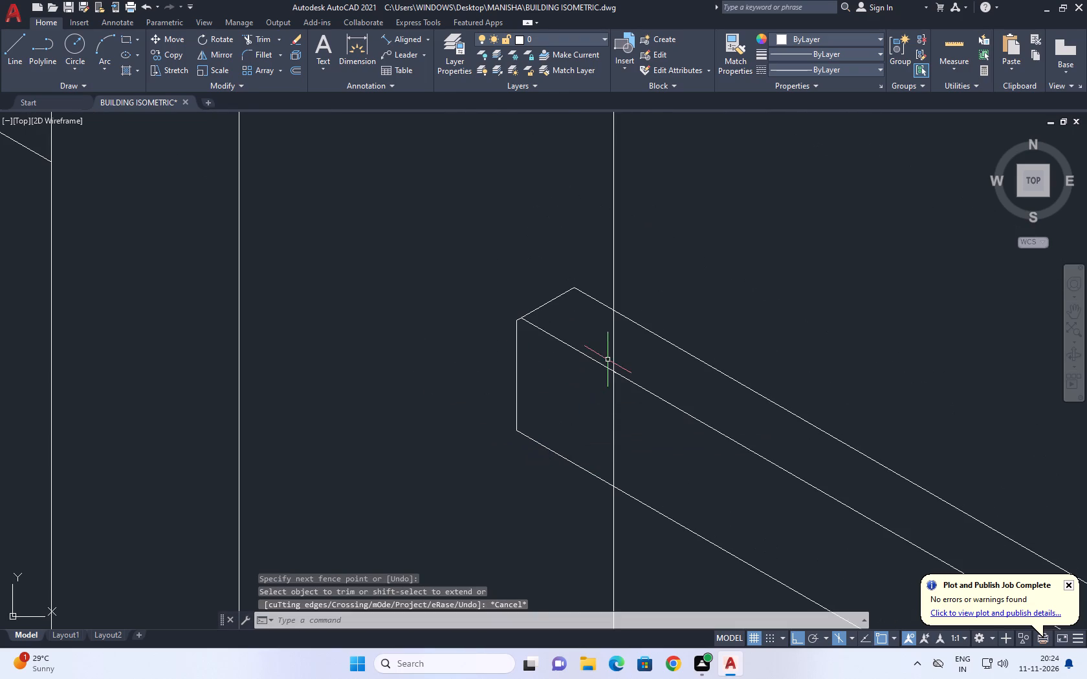
# Trim the middle column's vertical edge line where it passes through the ledge's top and front faces.
pyautogui.press('t')
pyautogui.press('r')
pyautogui.press('space')
pyautogui.click(611, 349)
pyautogui.moveTo(615, 349); pyautogui.dragTo(622, 351)
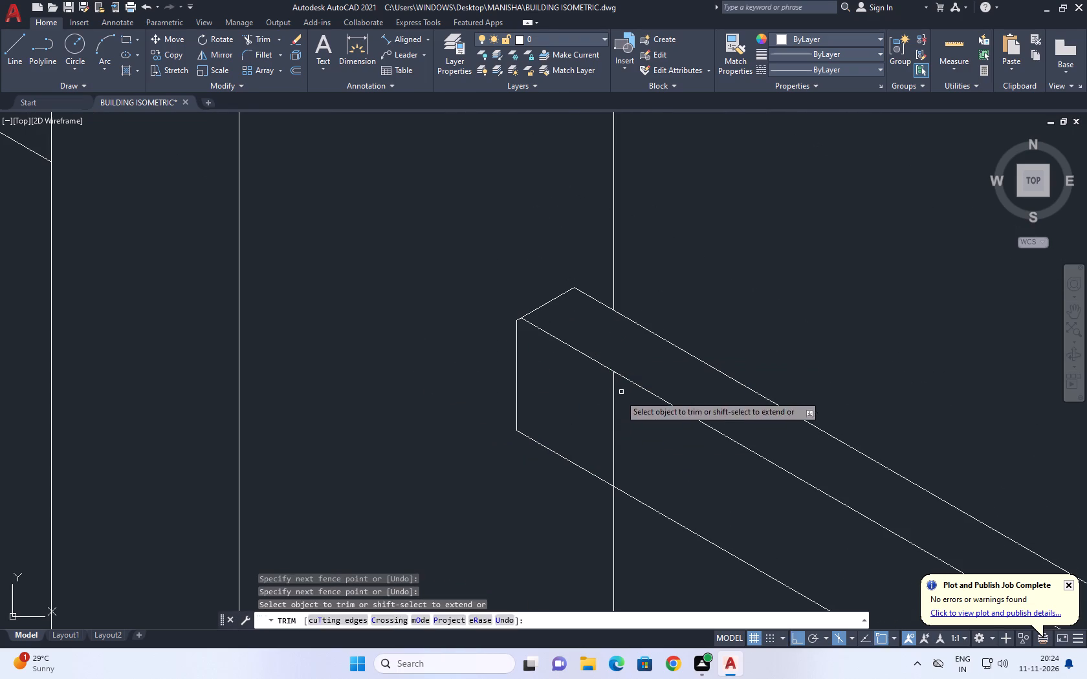
pyautogui.click(621, 422)
pyautogui.click(578, 398)
pyautogui.scroll(-5, 586, 413)
pyautogui.press('space')
pyautogui.scroll(-2, 673, 455)
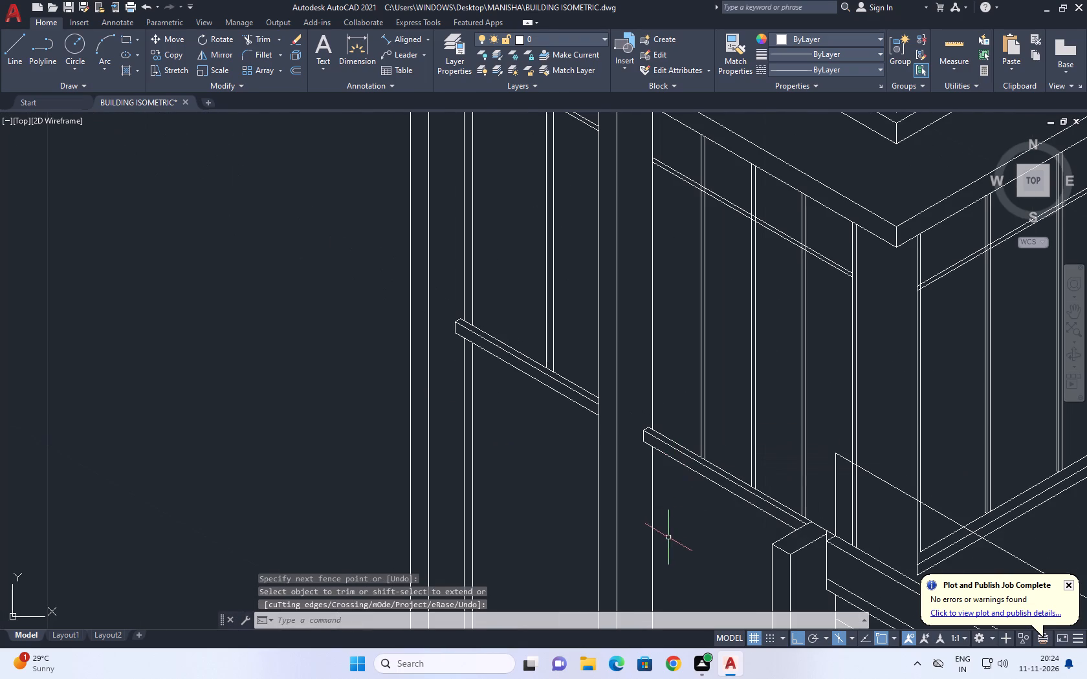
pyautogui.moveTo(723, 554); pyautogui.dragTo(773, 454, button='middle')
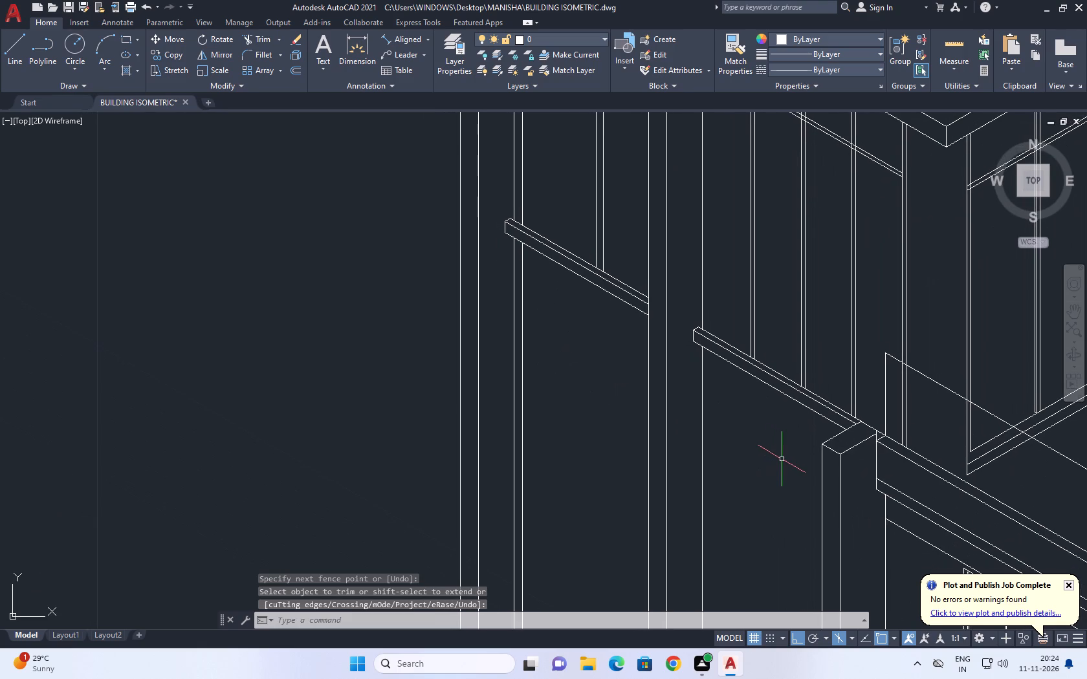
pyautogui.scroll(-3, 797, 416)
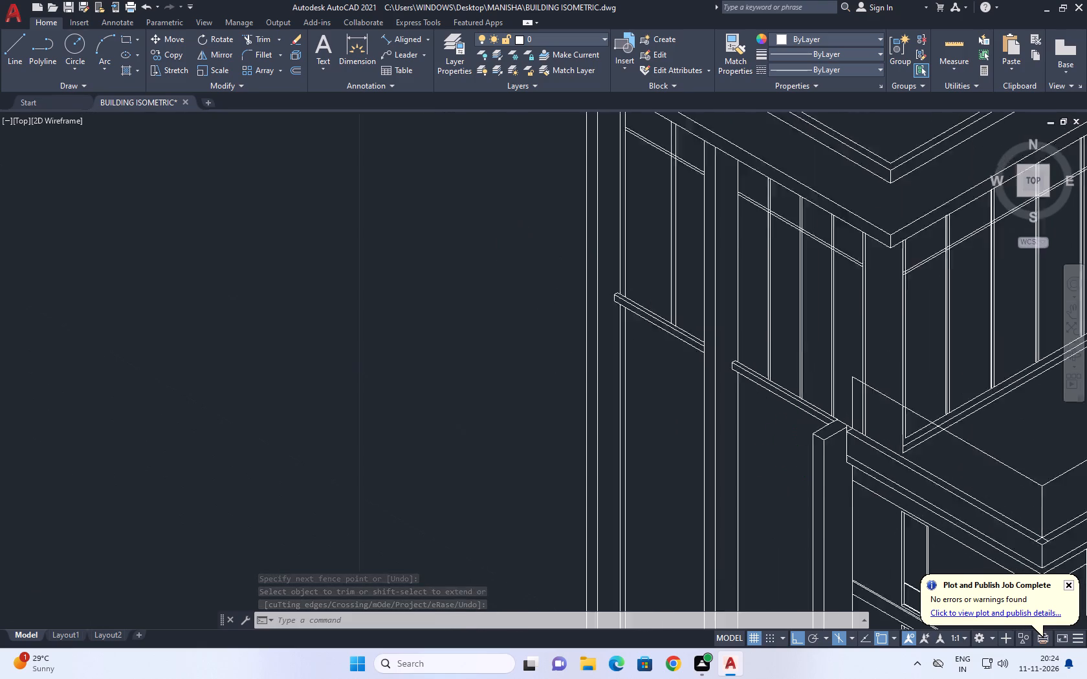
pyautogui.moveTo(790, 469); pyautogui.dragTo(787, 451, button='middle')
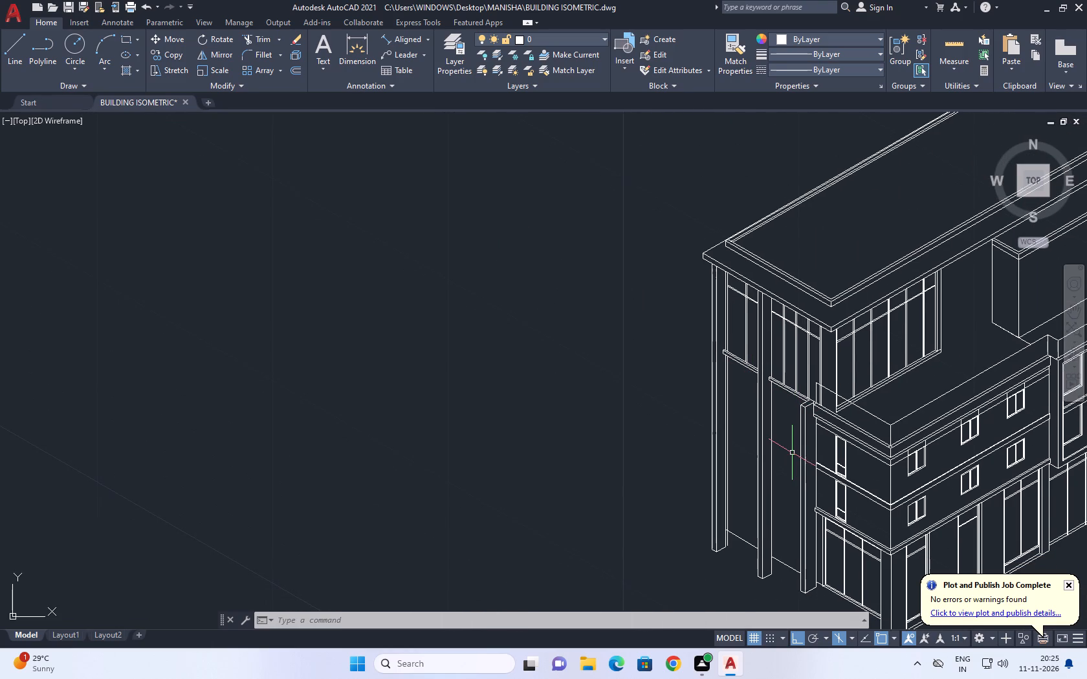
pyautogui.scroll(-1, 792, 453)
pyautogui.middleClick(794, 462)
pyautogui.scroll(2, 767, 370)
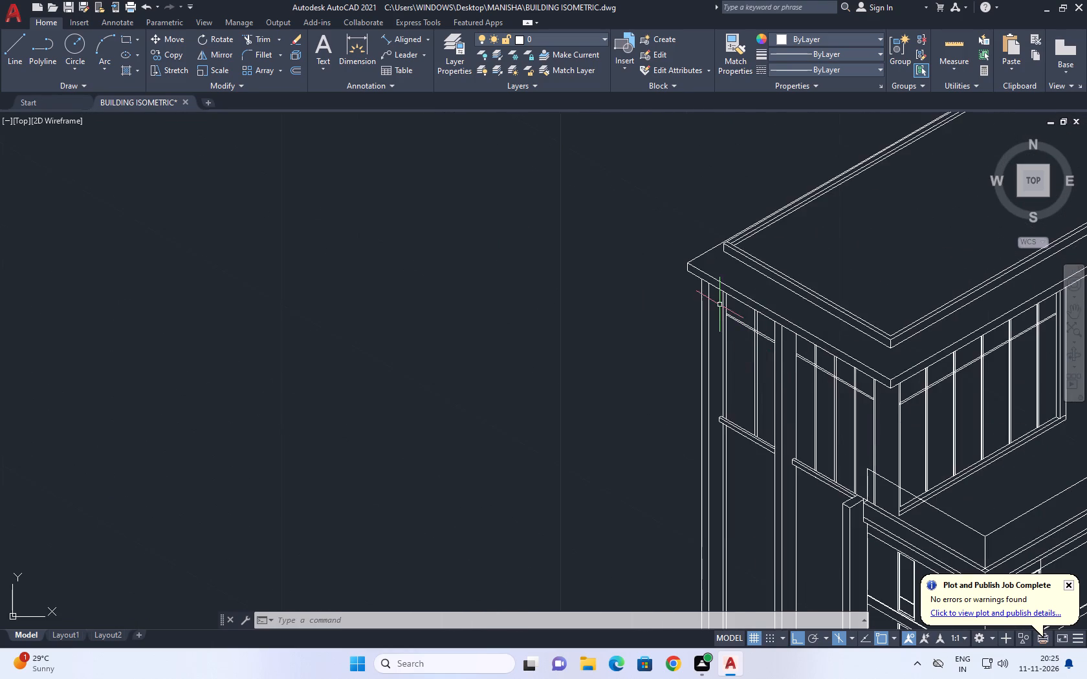
# Copy the upper window frame, transom and ledge between the end column and the middle column directly below the original ledge.
pyautogui.scroll(2, 715, 294)
pyautogui.click(716, 244)
pyautogui.scroll(-1, 789, 393)
pyautogui.moveTo(853, 607); pyautogui.dragTo(841, 442, button='middle')
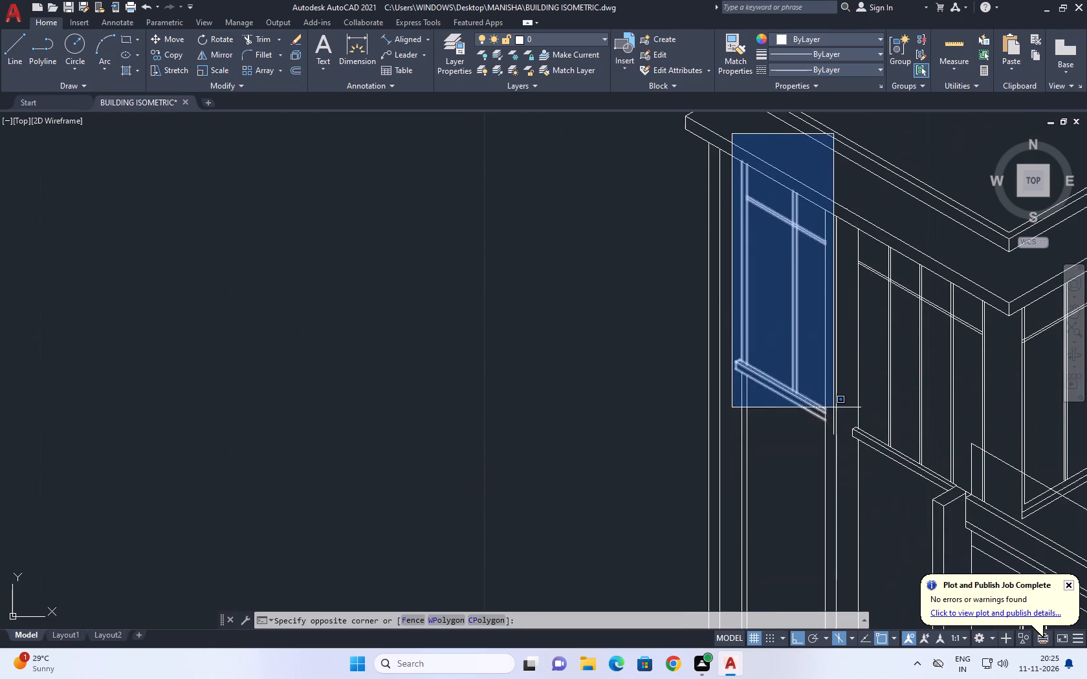
pyautogui.click(835, 440)
pyautogui.moveTo(816, 409); pyautogui.dragTo(812, 363, button='middle')
pyautogui.press('c')
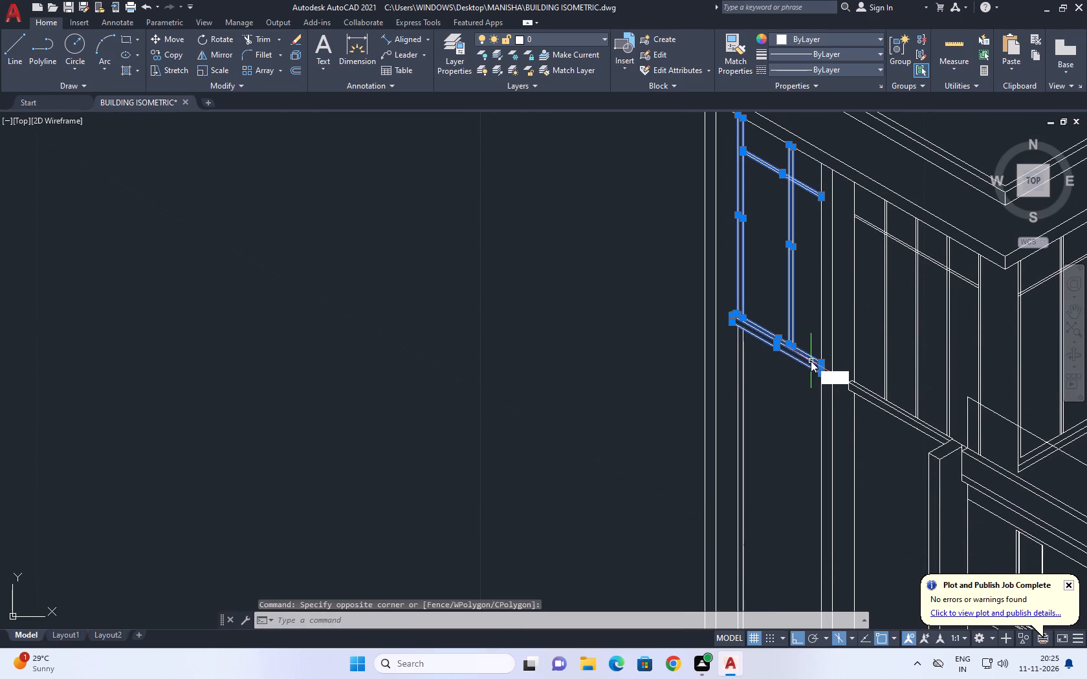
pyautogui.write('O')
pyautogui.press('space')
pyautogui.moveTo(811, 363); pyautogui.dragTo(817, 436, button='middle')
pyautogui.scroll(-2, 818, 438)
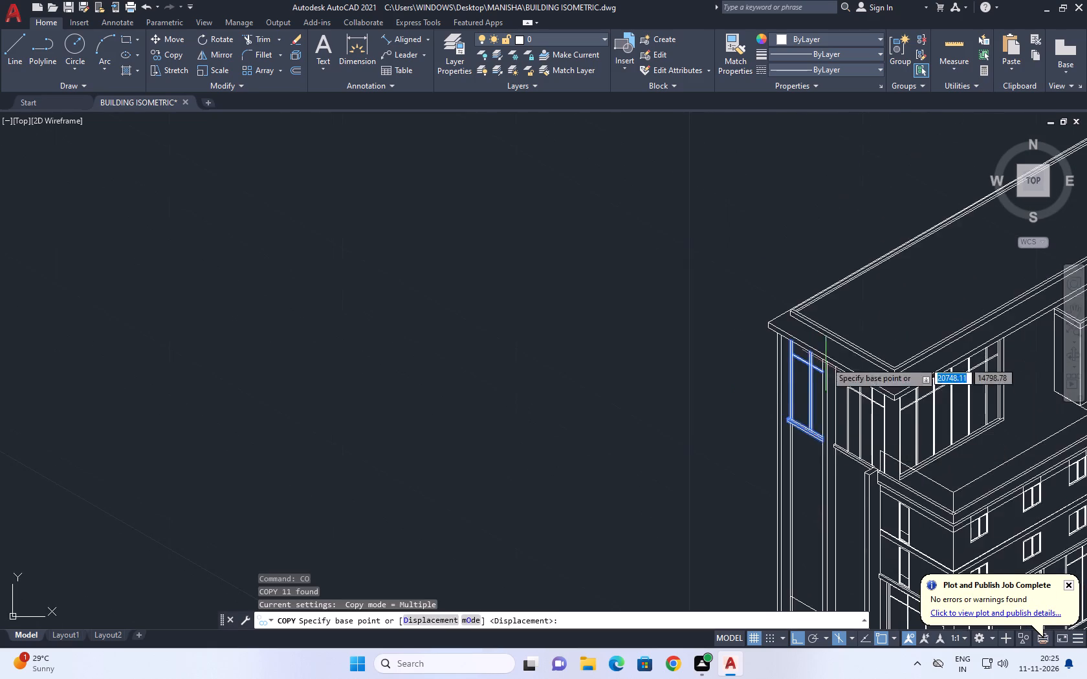
pyautogui.scroll(3, 826, 349)
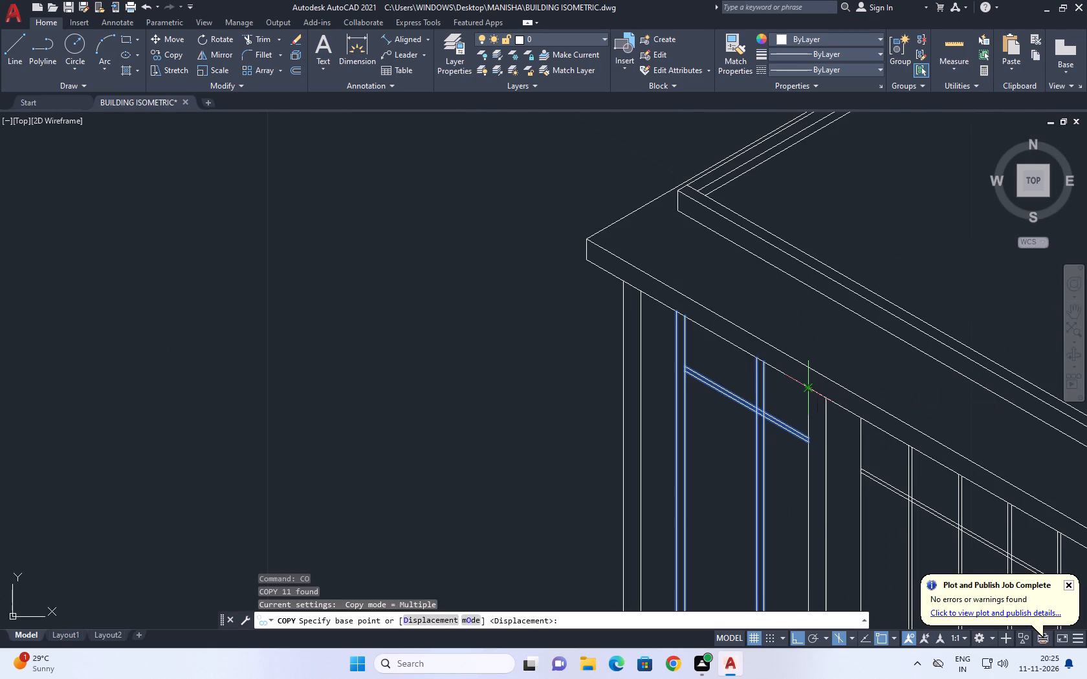
pyautogui.click(807, 387)
pyautogui.scroll(-2, 807, 387)
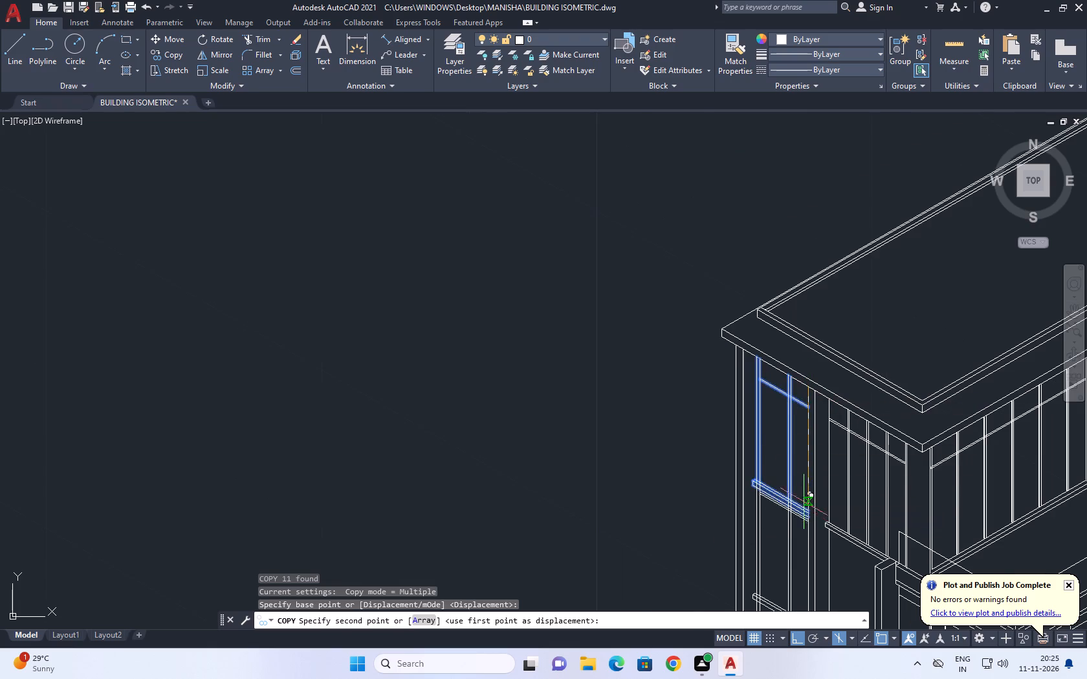
pyautogui.scroll(2, 806, 516)
pyautogui.click(806, 523)
# Place a second copy of that window and ledge set below the first copy, at the lowest level between the columns.
pyautogui.scroll(-2, 795, 376)
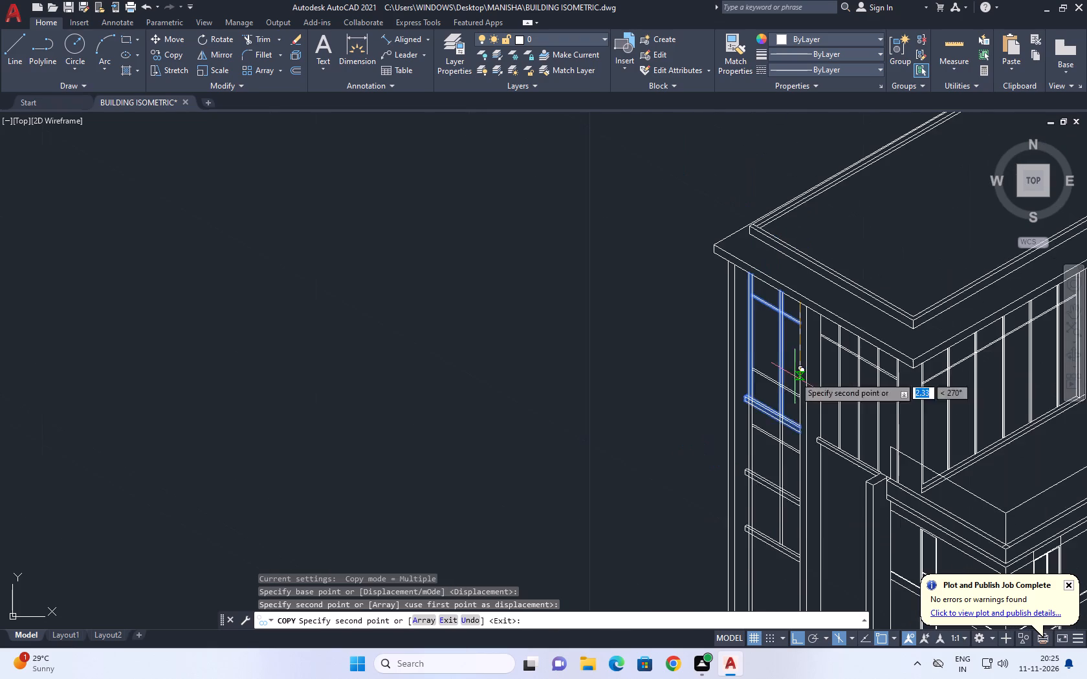
pyautogui.moveTo(778, 554); pyautogui.dragTo(820, 158, button='middle')
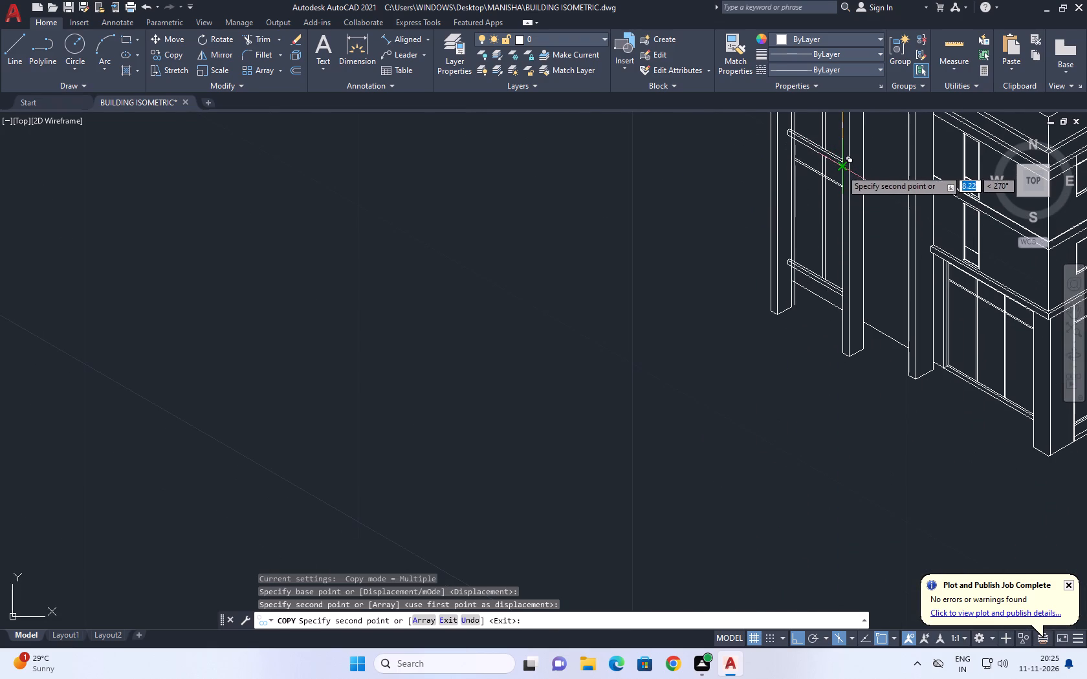
pyautogui.click(841, 166)
pyautogui.press('Escape')
pyautogui.moveTo(841, 210); pyautogui.dragTo(807, 350, button='middle')
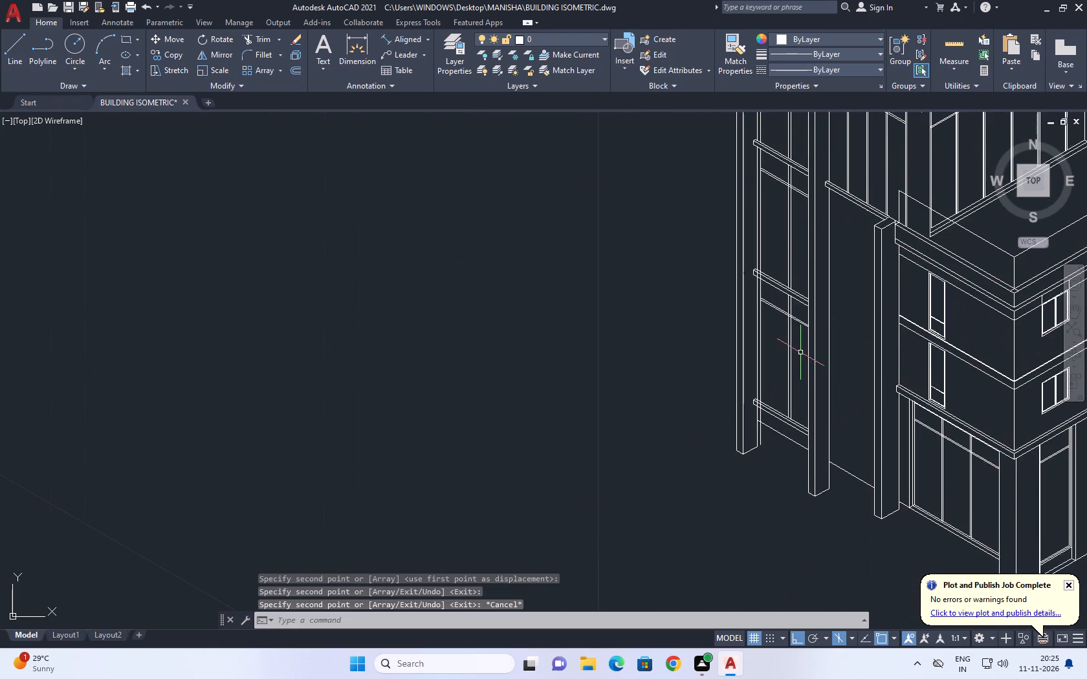
# Copy the mullions and ledge from the upper bay between the middle column and the building corner directly below the original ledge.
pyautogui.scroll(-1, 800, 354)
pyautogui.scroll(1, 824, 183)
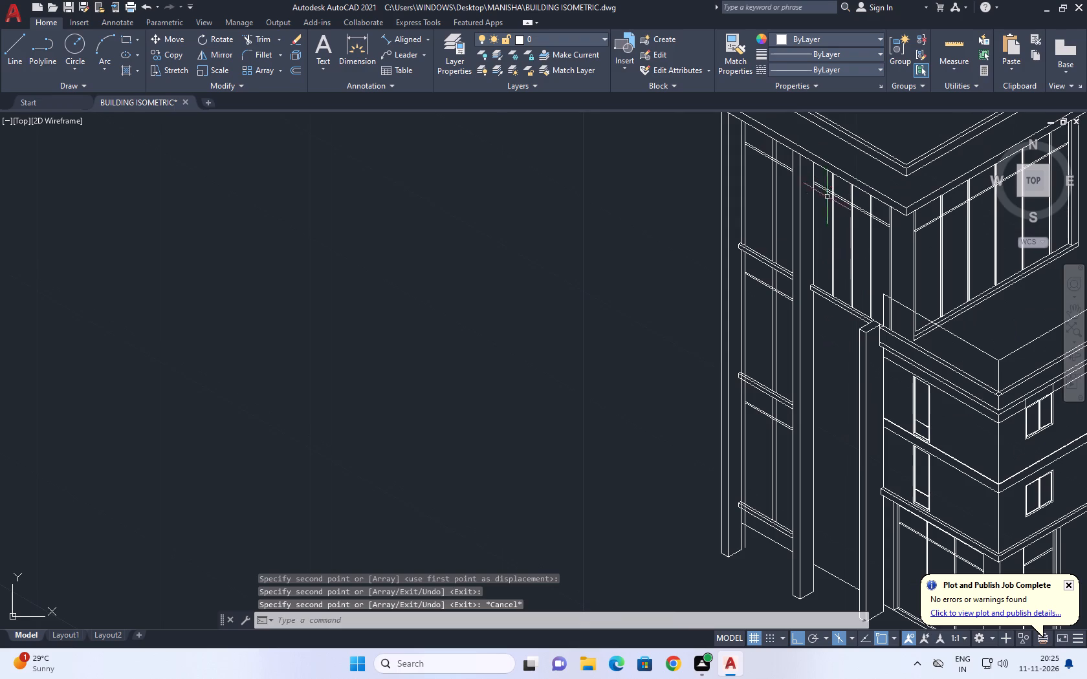
pyautogui.moveTo(841, 255); pyautogui.dragTo(838, 318, button='middle')
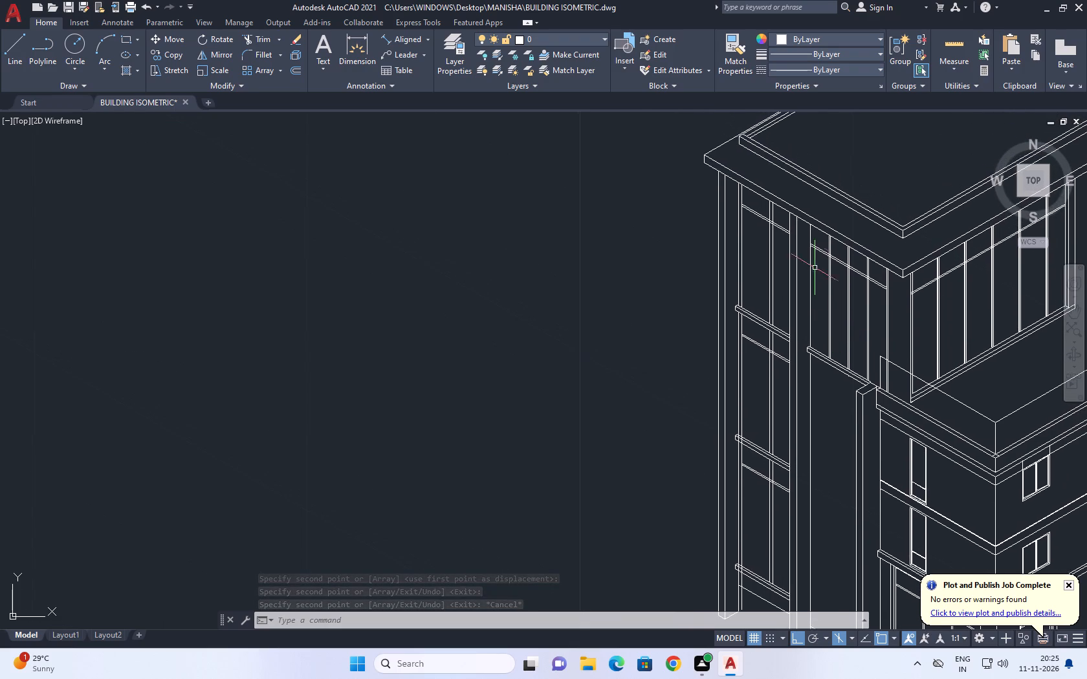
pyautogui.scroll(2, 813, 229)
pyautogui.click(790, 166)
pyautogui.scroll(-2, 807, 203)
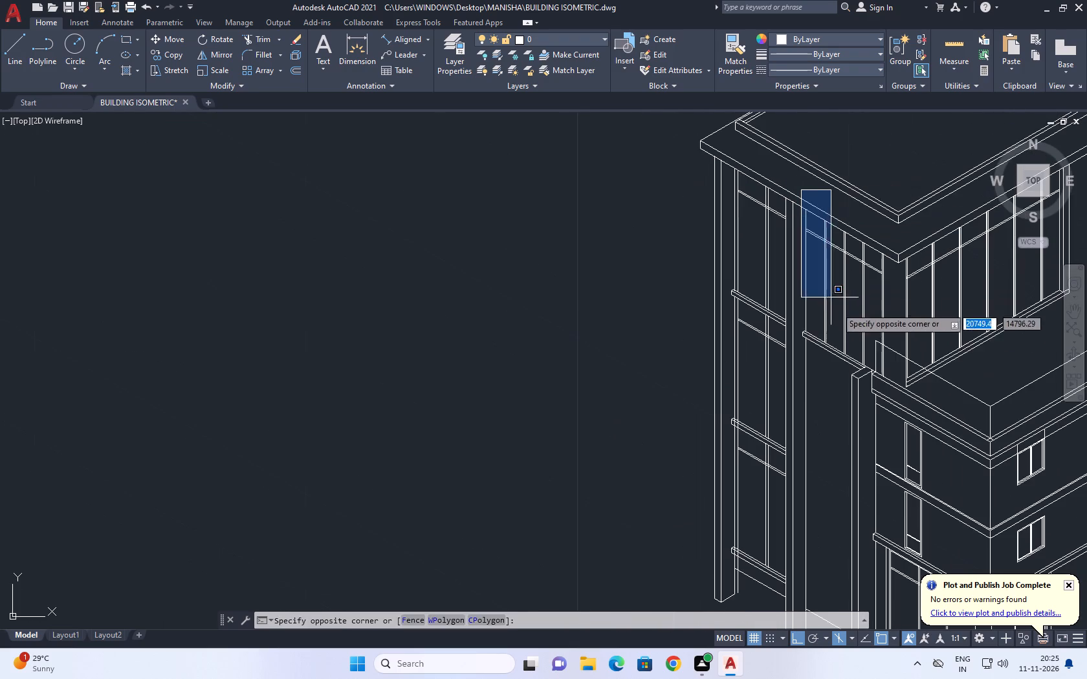
pyautogui.scroll(1, 870, 378)
pyautogui.click(869, 369)
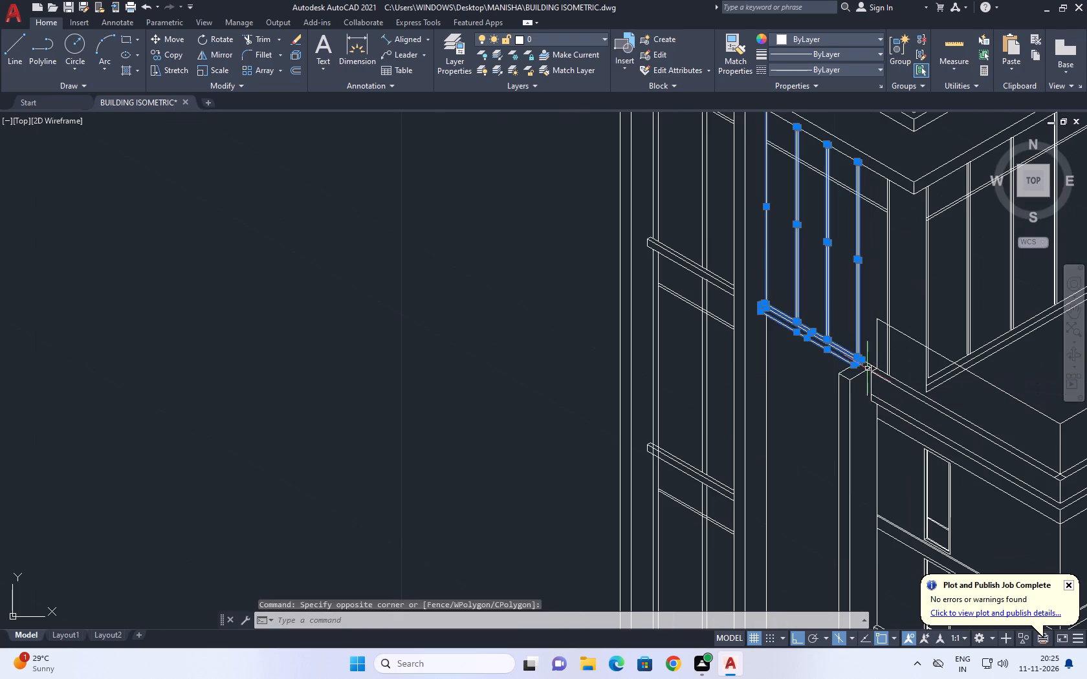
pyautogui.moveTo(828, 294); pyautogui.dragTo(784, 303, button='middle')
pyautogui.write('CO')
pyautogui.press('space')
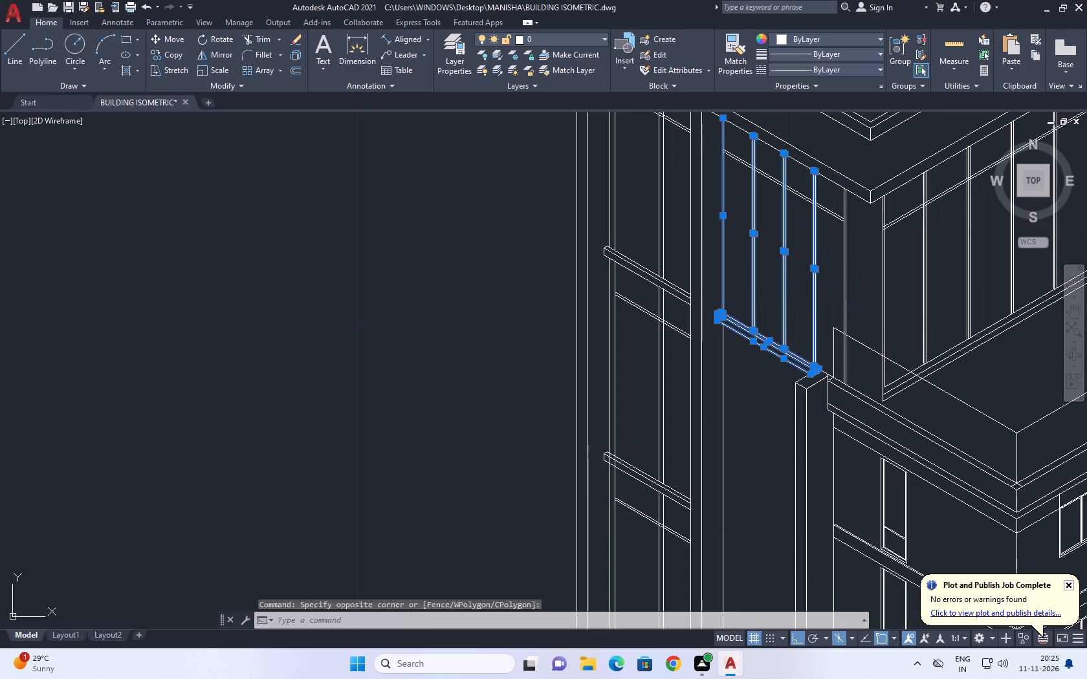
pyautogui.moveTo(826, 226); pyautogui.dragTo(814, 380, button='middle')
pyautogui.scroll(3, 820, 331)
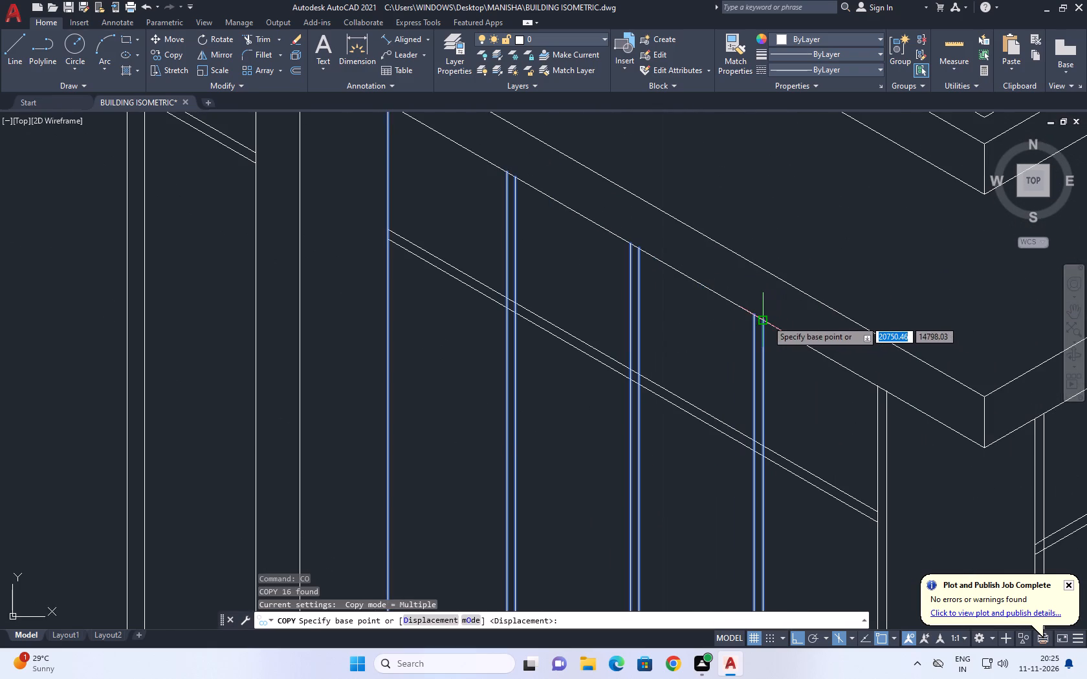
pyautogui.click(767, 320)
pyautogui.scroll(-3, 772, 301)
pyautogui.moveTo(739, 486); pyautogui.dragTo(783, 277, button='middle')
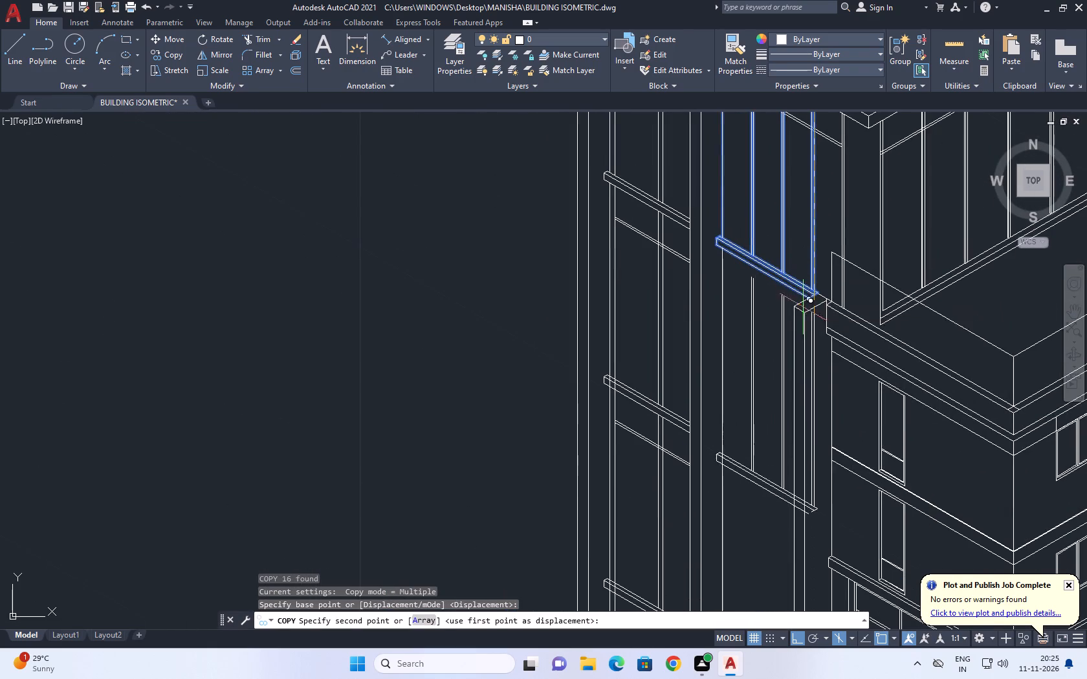
pyautogui.scroll(2, 804, 301)
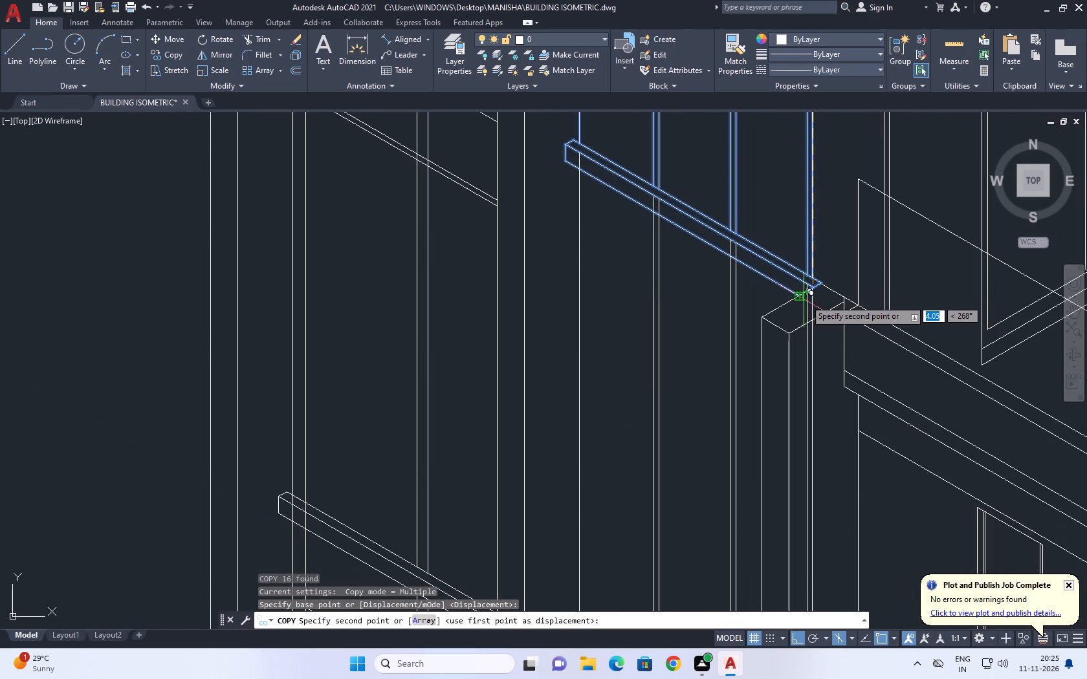
pyautogui.scroll(1, 811, 303)
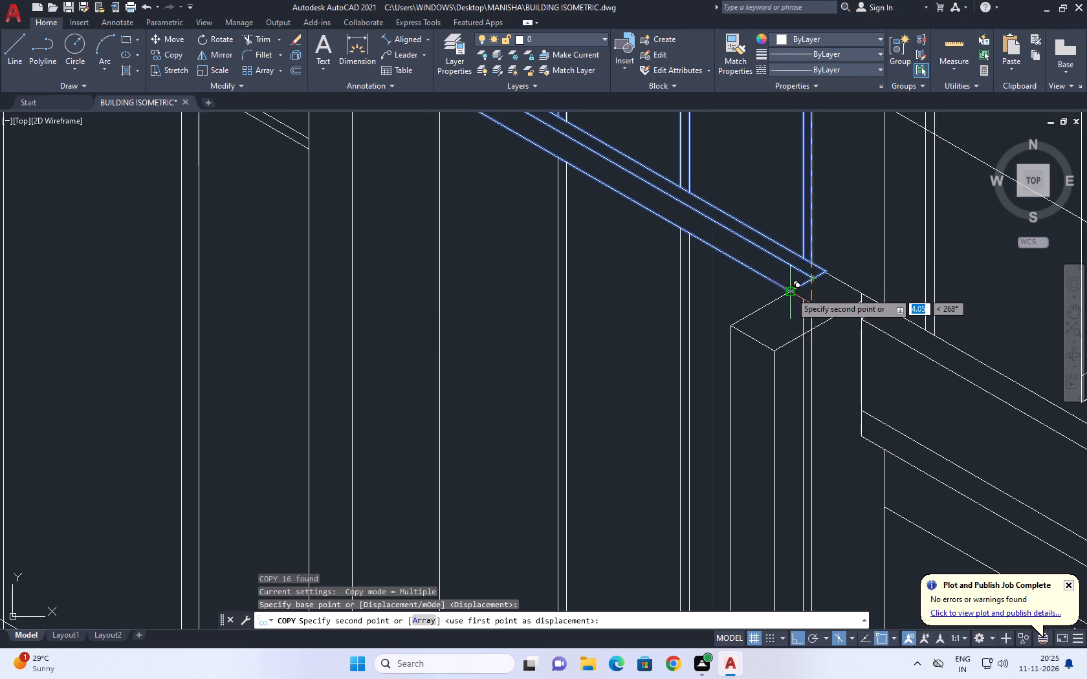
pyautogui.click(809, 307)
# Place a second copy of those mullions and ledge below the first copy, at the lowest level of the same bay.
pyautogui.scroll(-4, 798, 180)
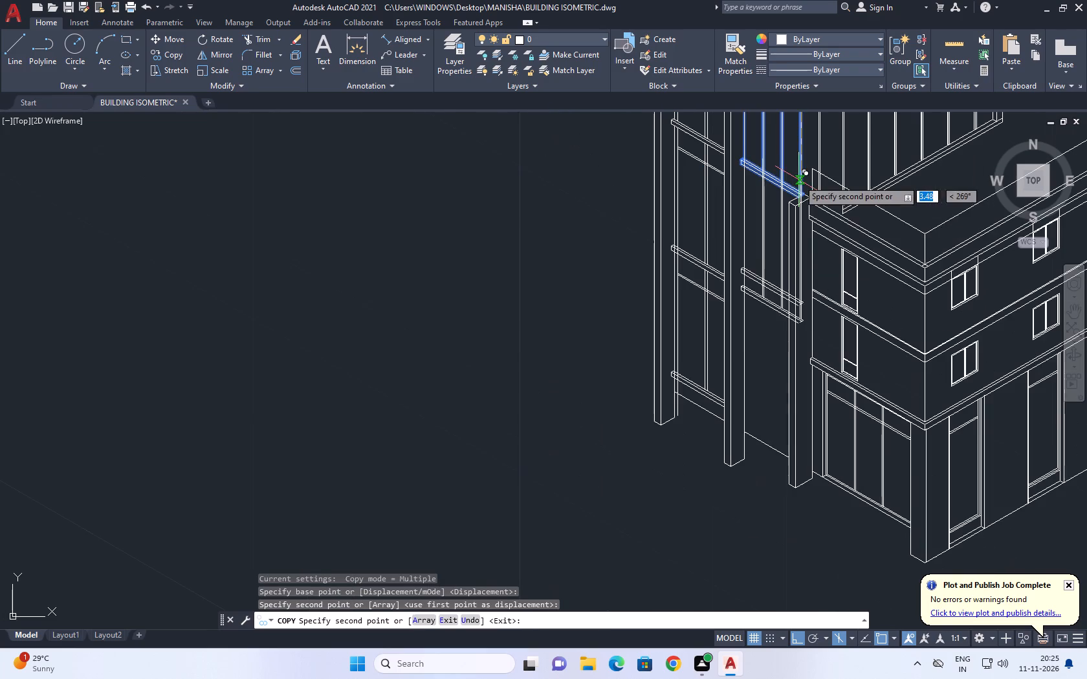
pyautogui.scroll(4, 807, 314)
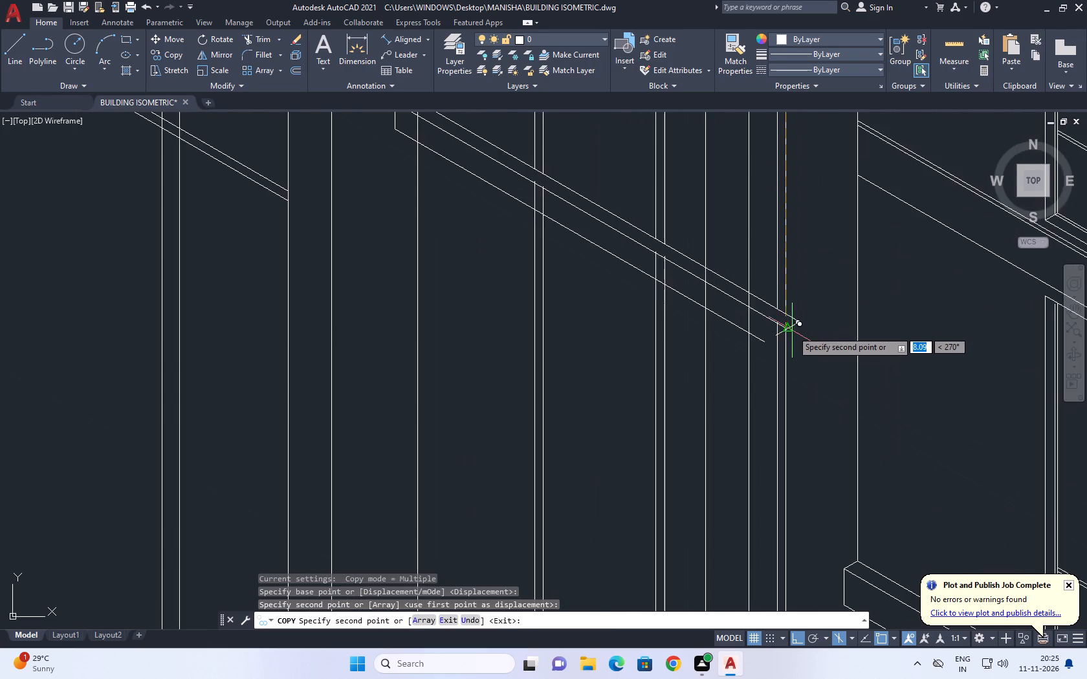
pyautogui.scroll(1, 792, 330)
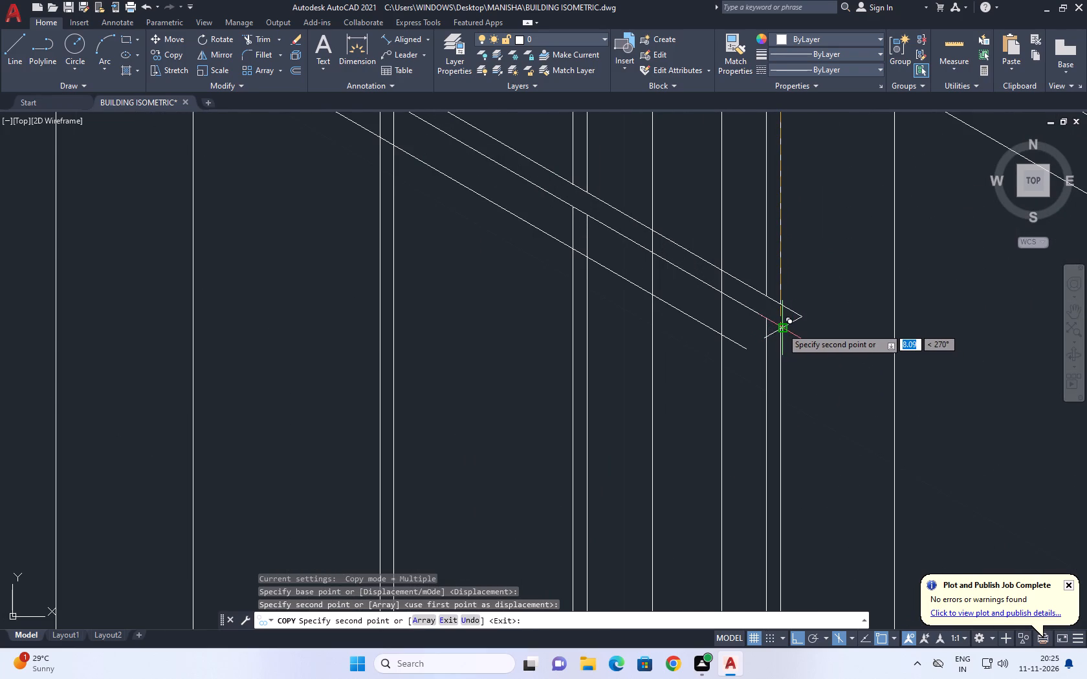
pyautogui.click(780, 328)
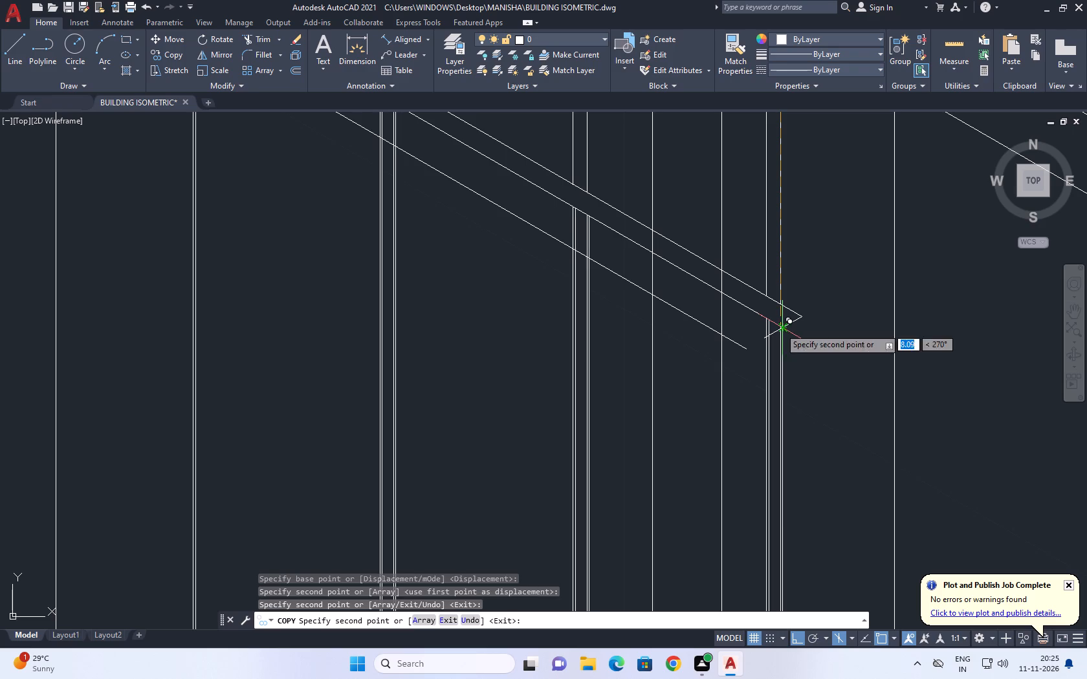
pyautogui.press('Escape')
# Trim the vertical lines crossing the front face of the first copied ledge beside the middle column, using a fence along the ledge.
pyautogui.scroll(-4, 796, 235)
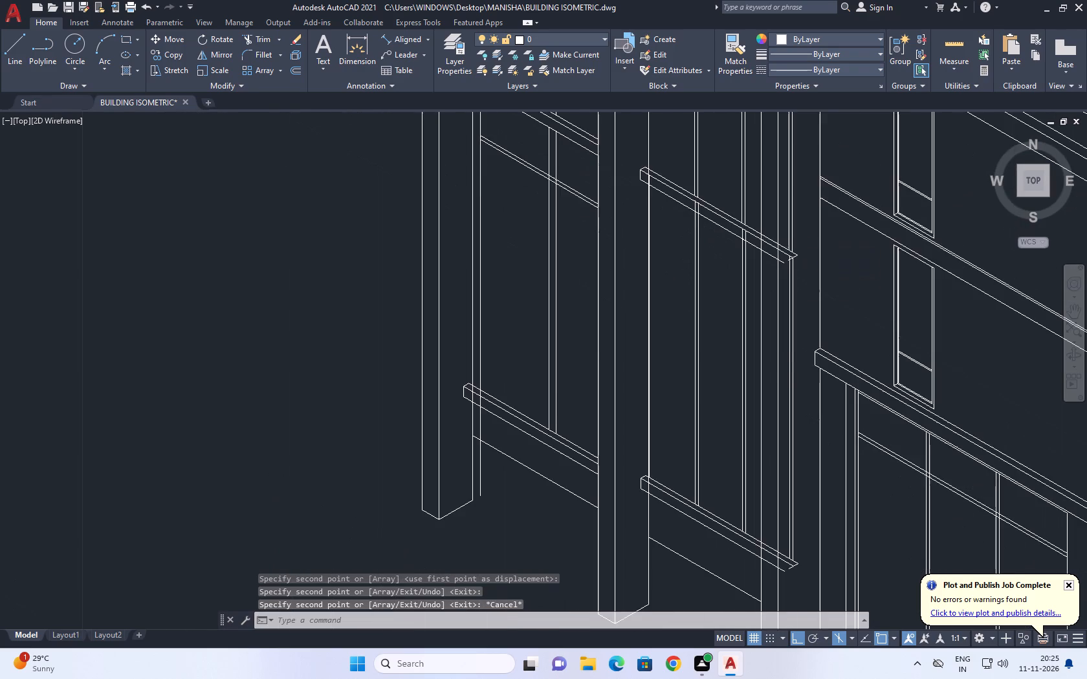
pyautogui.scroll(1, 719, 415)
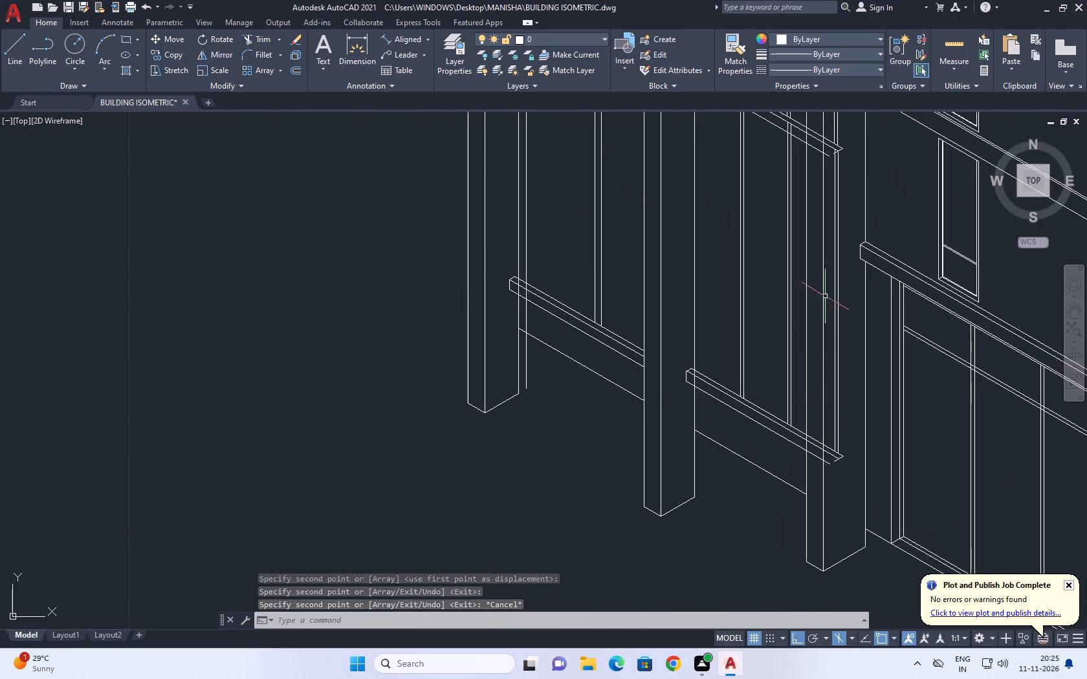
pyautogui.moveTo(829, 277); pyautogui.dragTo(811, 402, button='middle')
pyautogui.scroll(-1, 819, 407)
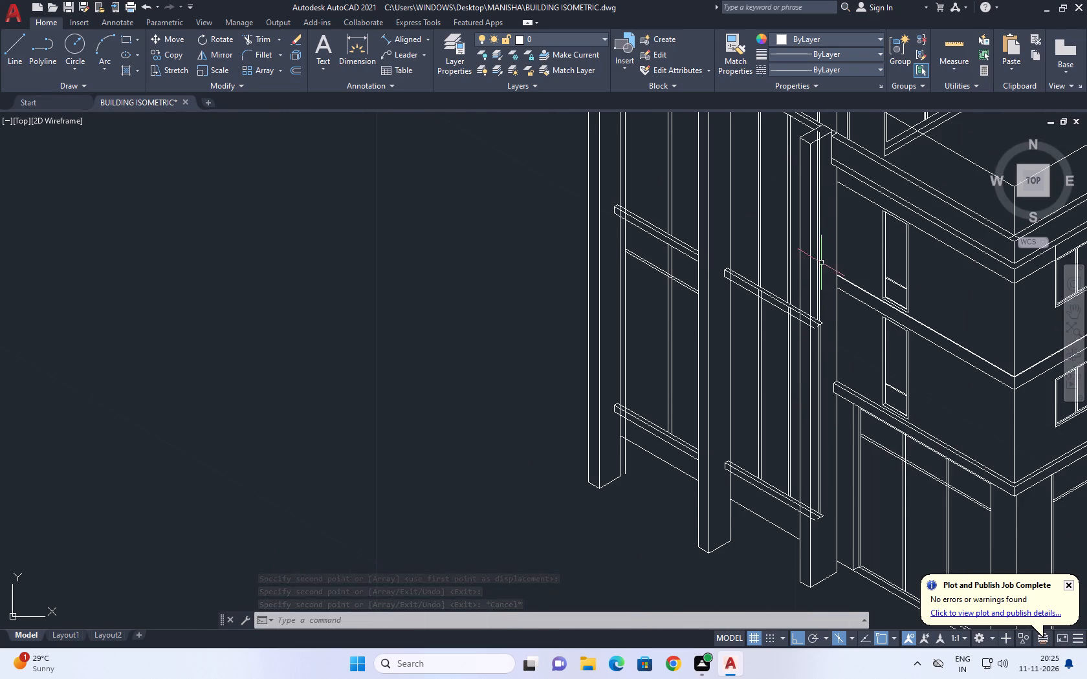
pyautogui.moveTo(823, 281); pyautogui.dragTo(822, 410, button='middle')
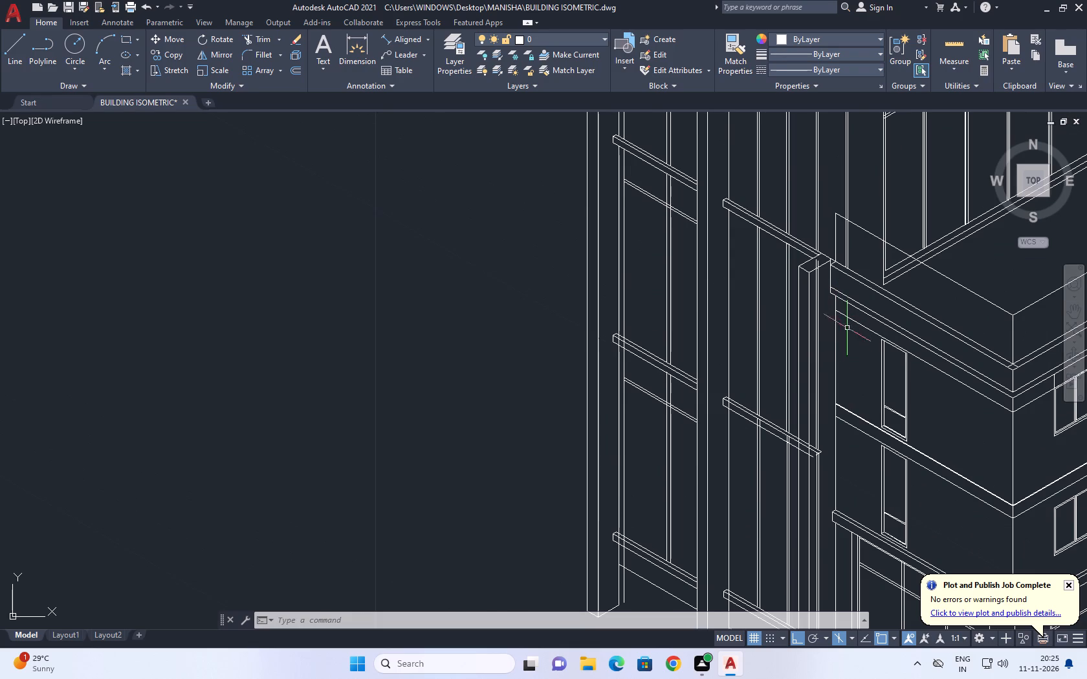
pyautogui.moveTo(801, 383); pyautogui.dragTo(808, 225, button='middle')
pyautogui.scroll(2, 807, 307)
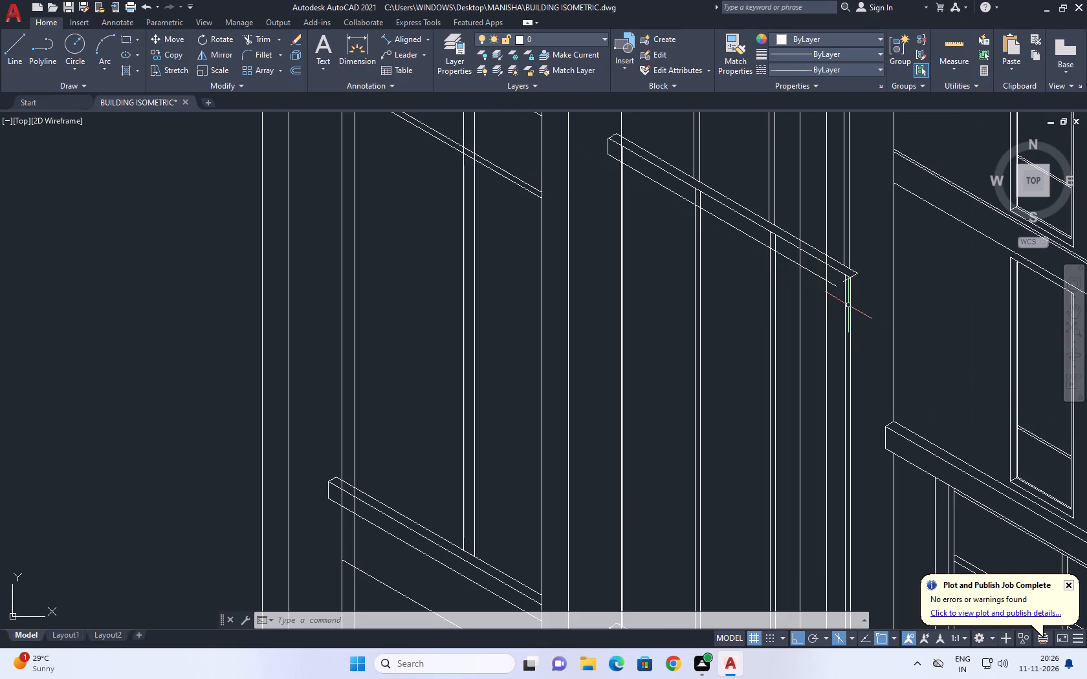
pyautogui.scroll(-2, 776, 330)
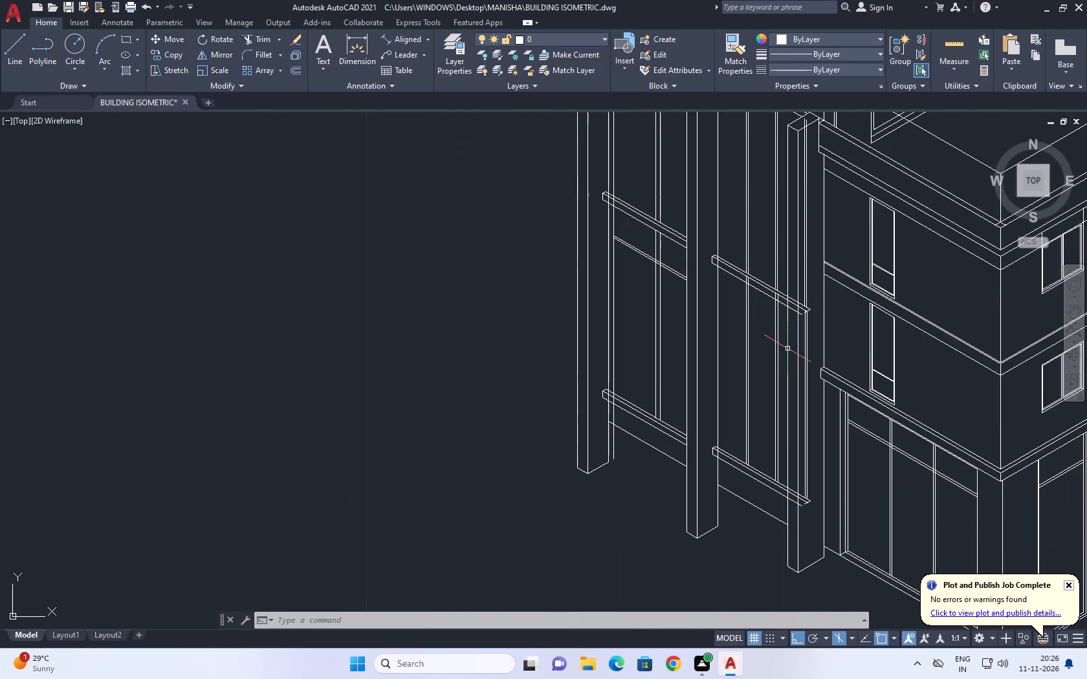
pyautogui.scroll(2, 739, 281)
pyautogui.moveTo(691, 274); pyautogui.dragTo(718, 341, button='middle')
pyautogui.write('TR')
pyautogui.press('space')
pyautogui.scroll(2, 717, 338)
pyautogui.click(674, 246)
pyautogui.scroll(-4, 712, 264)
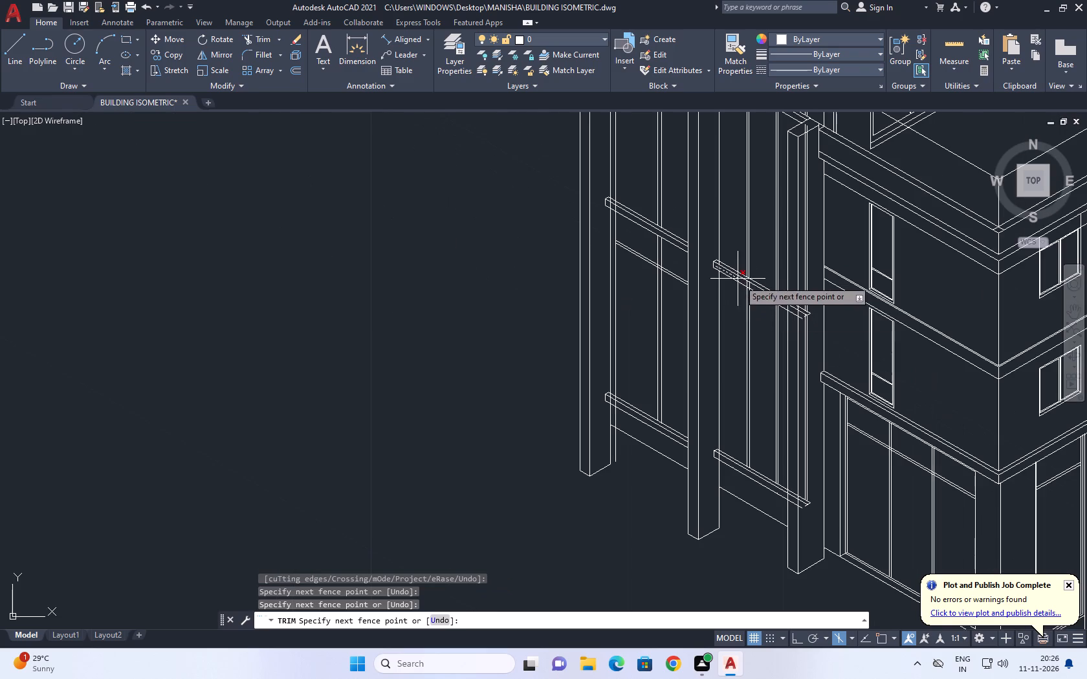
pyautogui.scroll(2, 762, 296)
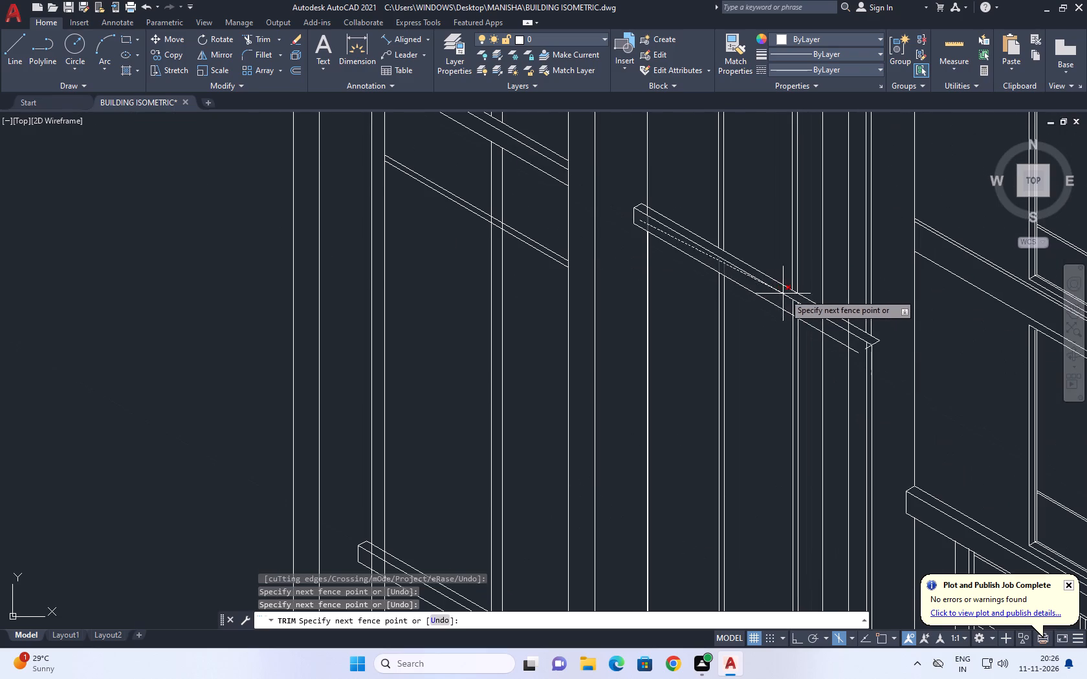
pyautogui.click(851, 343)
pyautogui.scroll(2, 876, 360)
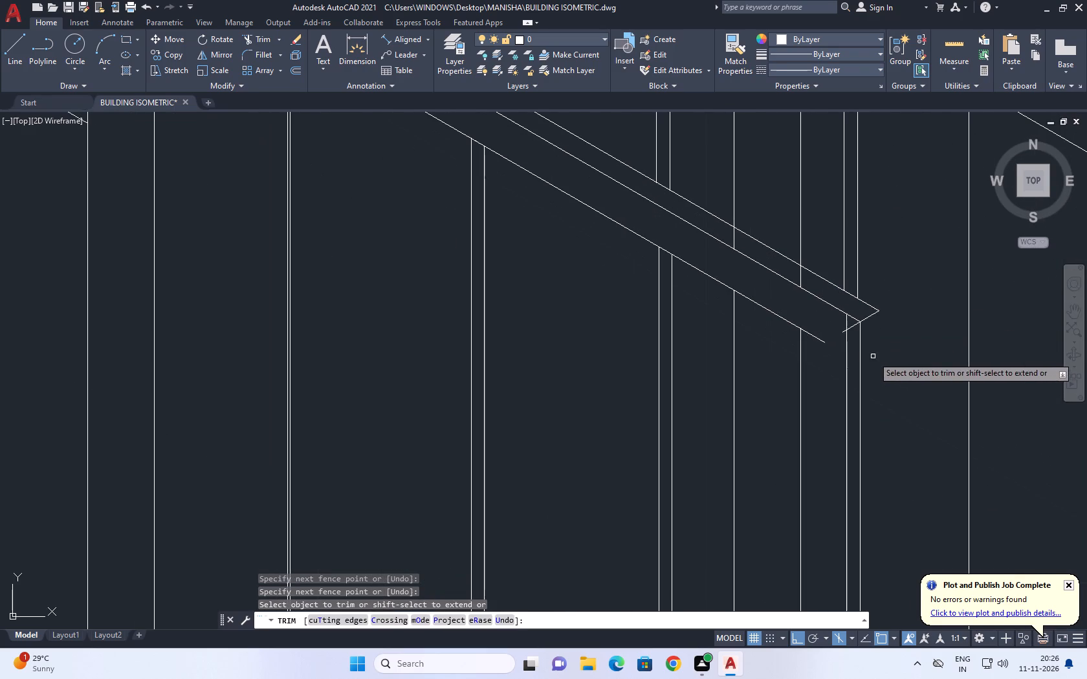
pyautogui.press('Escape')
# Join the first copied ledge's bottom line to its short end line near the short column with a zero-radius Fillet.
pyautogui.scroll(1, 840, 323)
pyautogui.press('f')
pyautogui.press('space')
pyautogui.scroll(1, 840, 332)
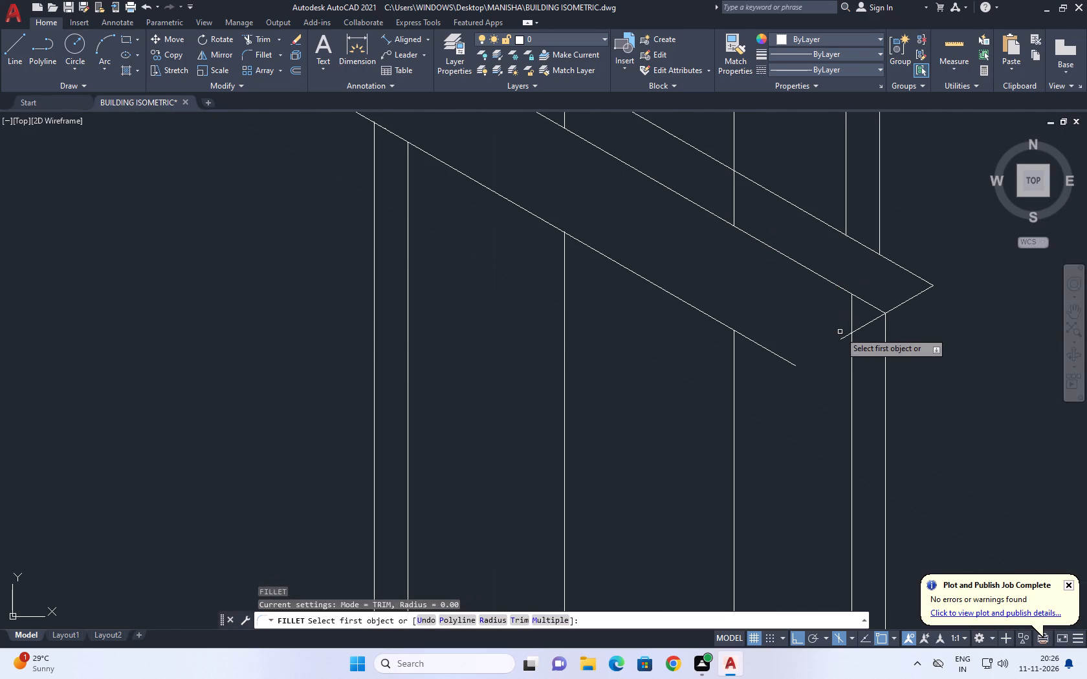
pyautogui.click(844, 335)
pyautogui.click(790, 363)
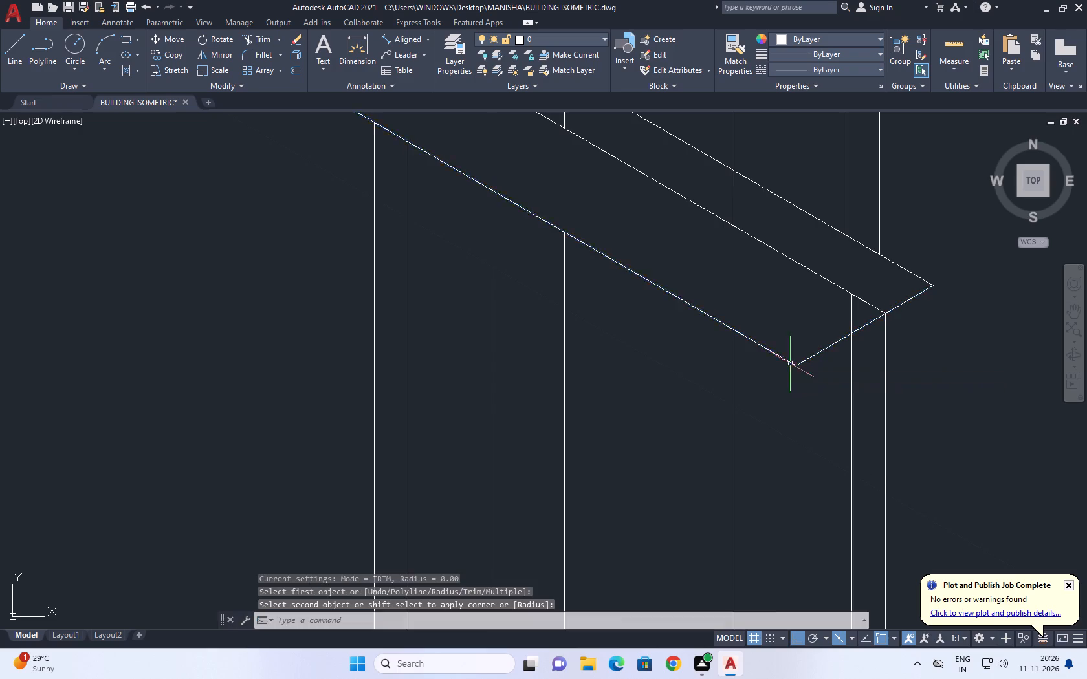
pyautogui.scroll(-3, 840, 363)
pyautogui.press('Escape')
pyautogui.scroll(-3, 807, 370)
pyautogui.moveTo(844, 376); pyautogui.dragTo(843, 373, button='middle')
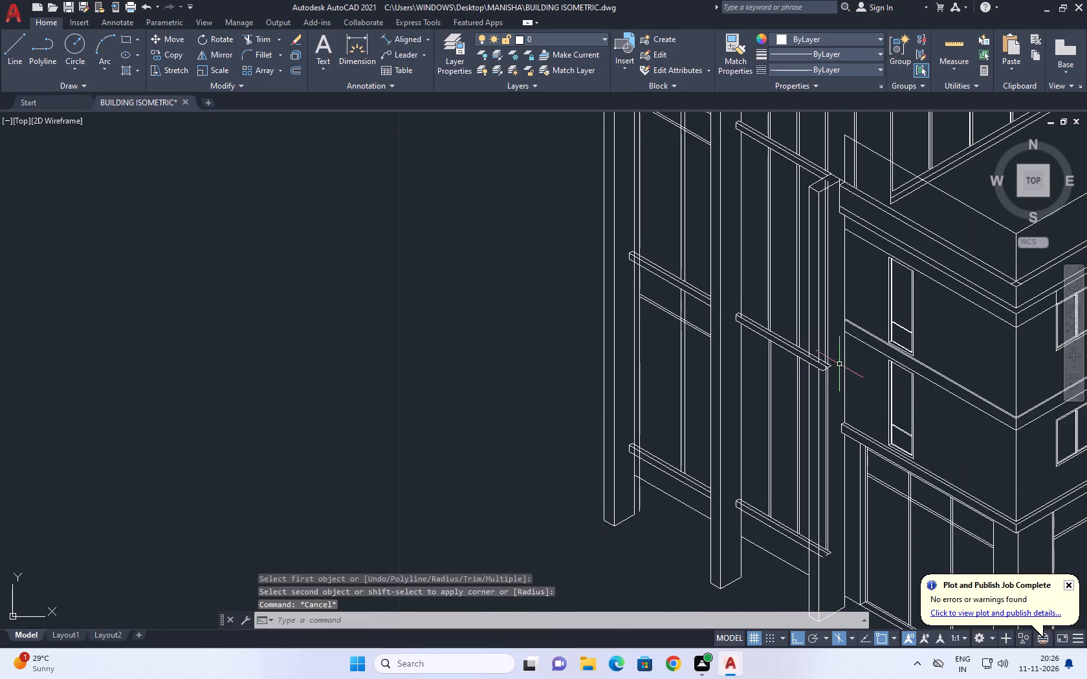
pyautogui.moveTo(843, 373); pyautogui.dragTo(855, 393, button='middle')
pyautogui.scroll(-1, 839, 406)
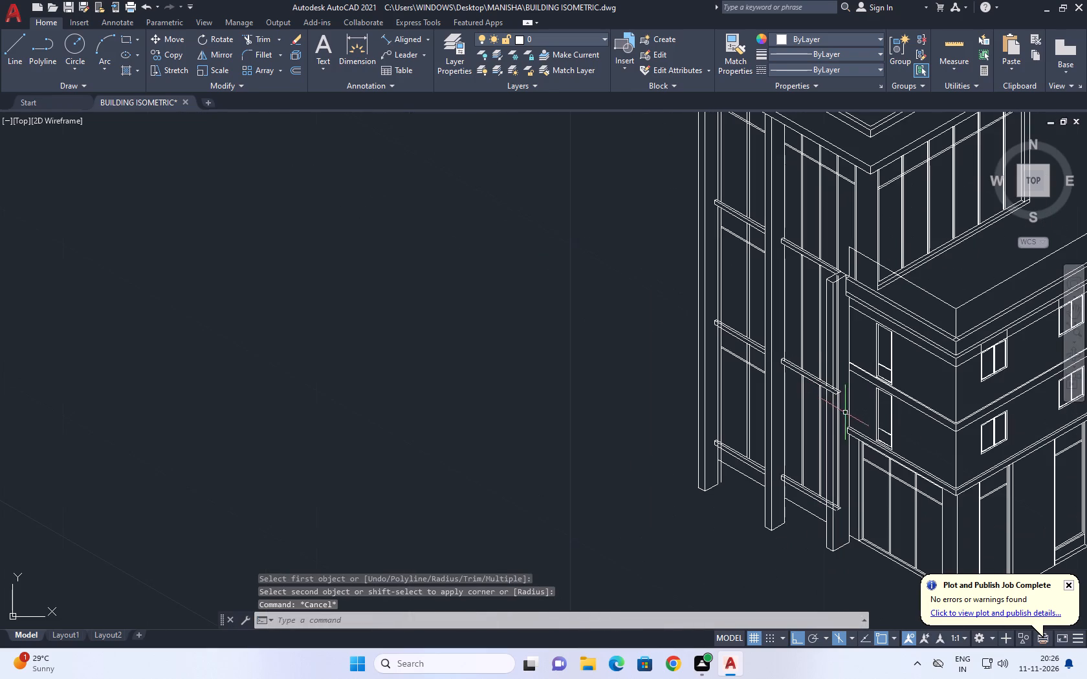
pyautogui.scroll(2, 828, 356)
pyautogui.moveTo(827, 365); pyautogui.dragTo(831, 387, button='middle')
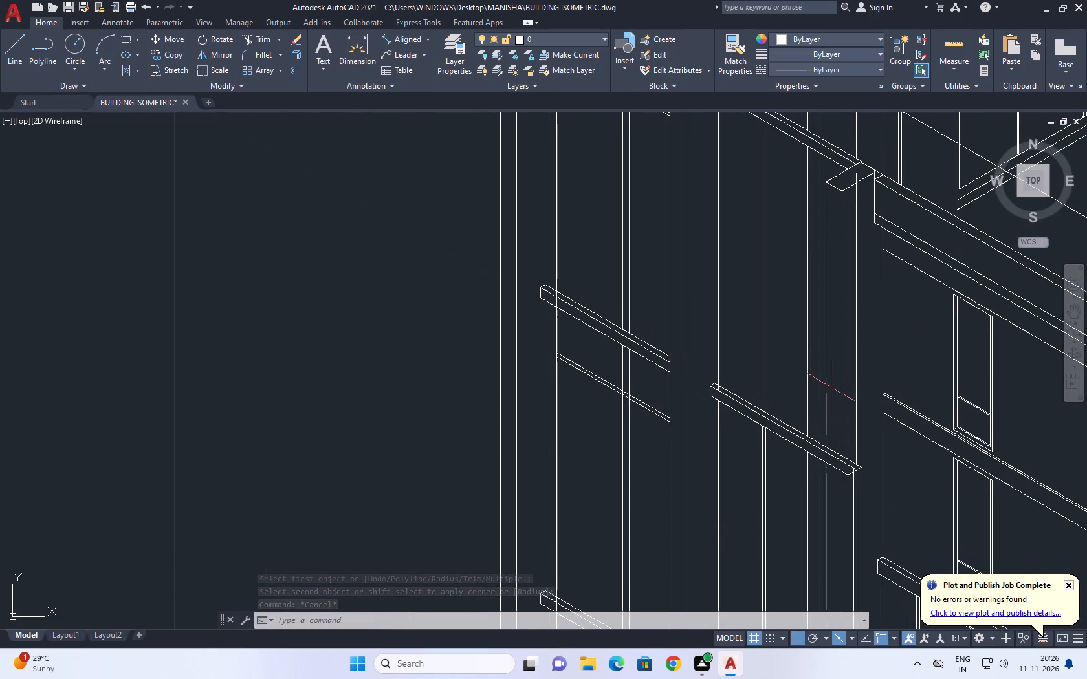
# Trim both copied ledges' lines where they cross the left-hand face of the short column, using one long fence.
pyautogui.write('TR')
pyautogui.press('space')
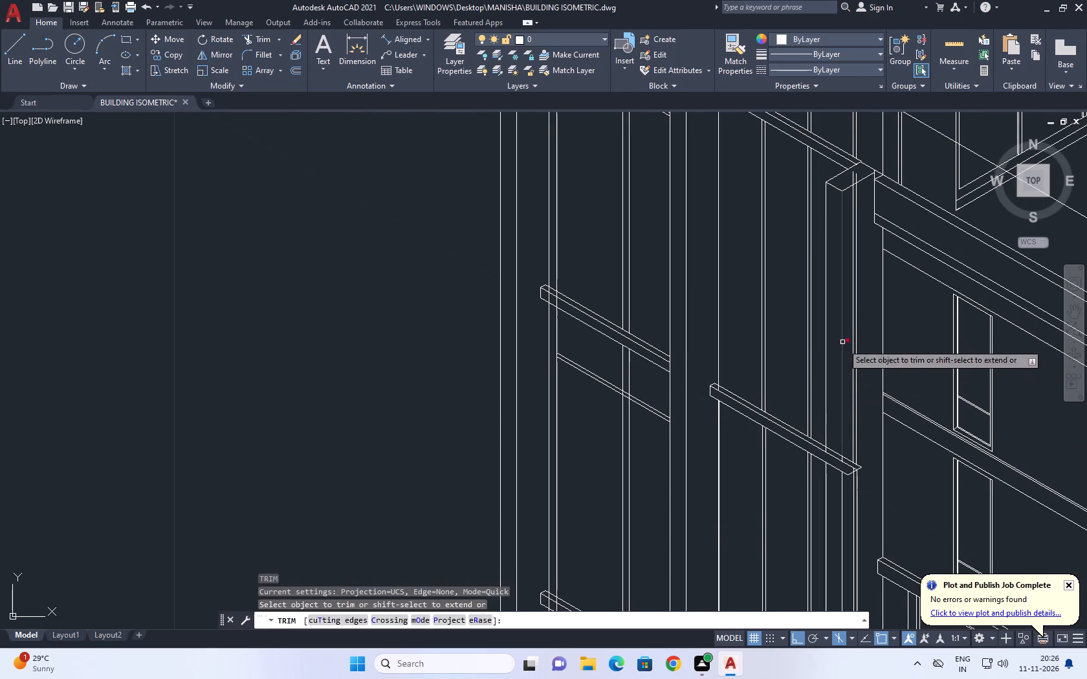
pyautogui.click(836, 439)
pyautogui.moveTo(837, 492); pyautogui.dragTo(870, 314, button='middle')
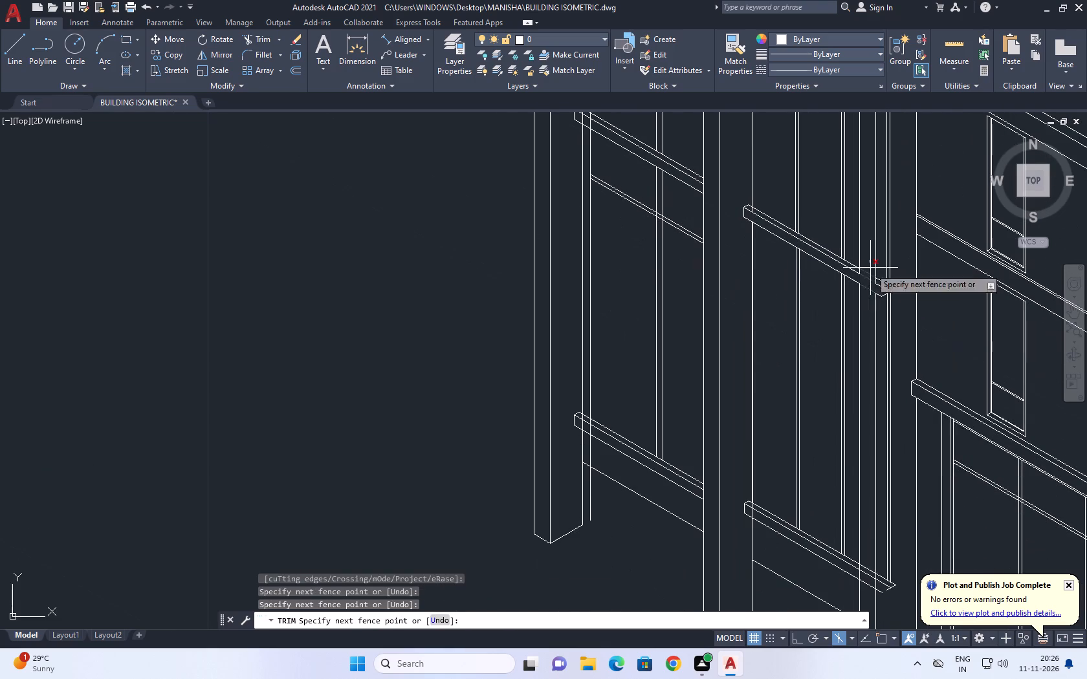
pyautogui.click(868, 594)
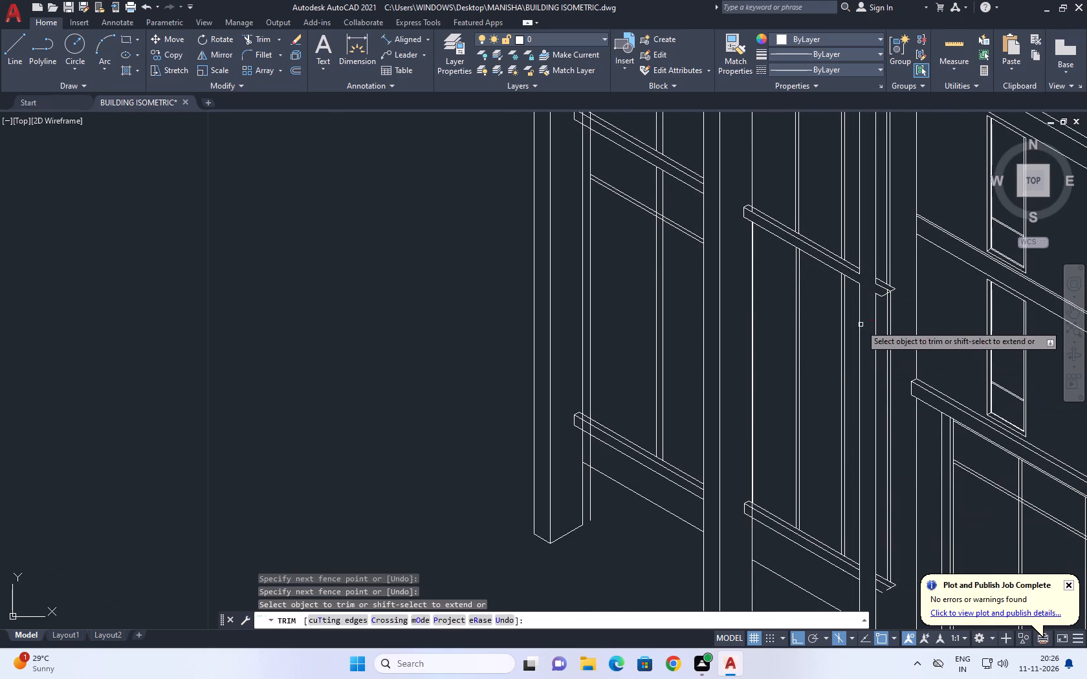
# Trim the first copied ledge's remaining lines where they cross the right-hand face of the short column.
pyautogui.scroll(1, 889, 322)
pyautogui.click(883, 239)
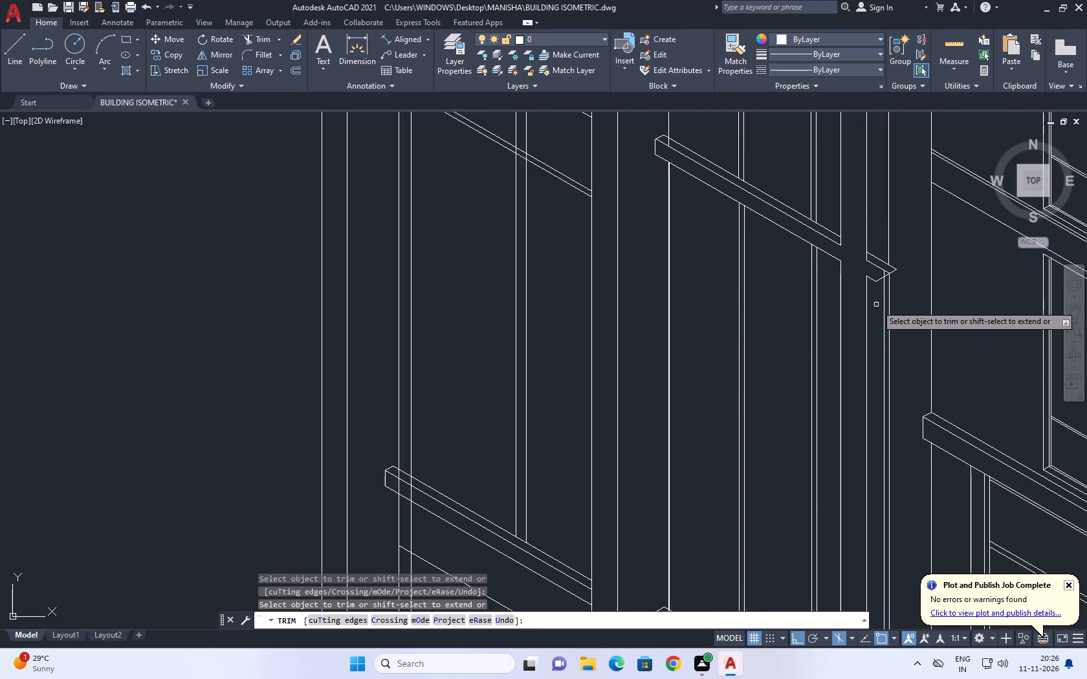
pyautogui.click(875, 308)
pyautogui.click(884, 226)
pyautogui.scroll(2, 884, 261)
pyautogui.scroll(-4, 871, 303)
pyautogui.scroll(2, 872, 312)
pyautogui.click(857, 303)
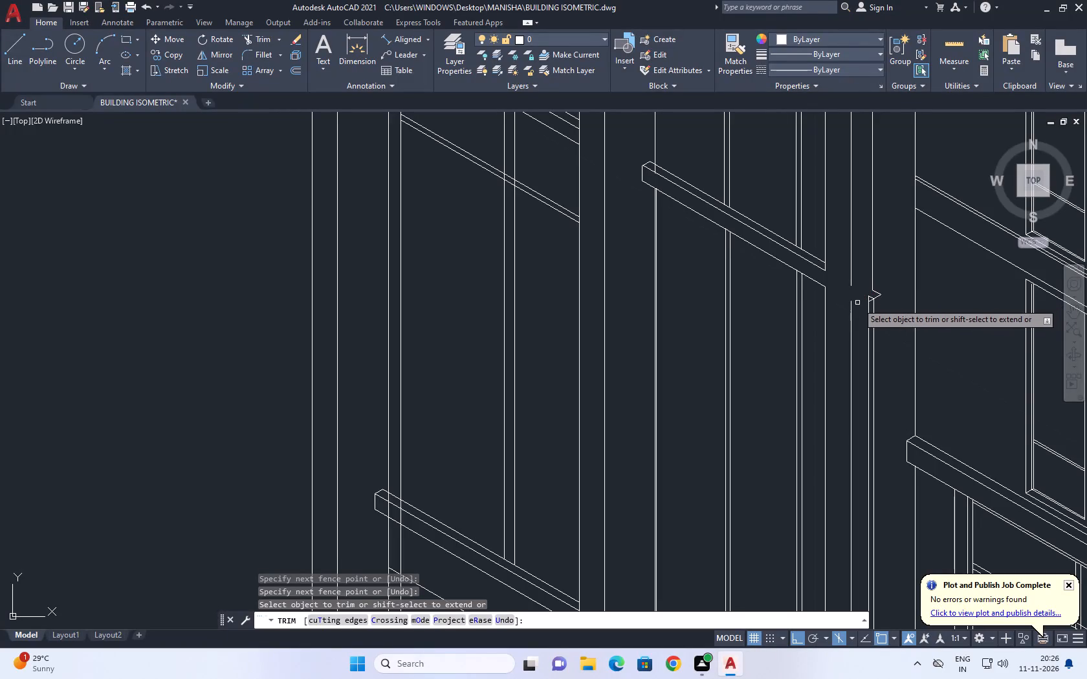
pyautogui.press('Escape')
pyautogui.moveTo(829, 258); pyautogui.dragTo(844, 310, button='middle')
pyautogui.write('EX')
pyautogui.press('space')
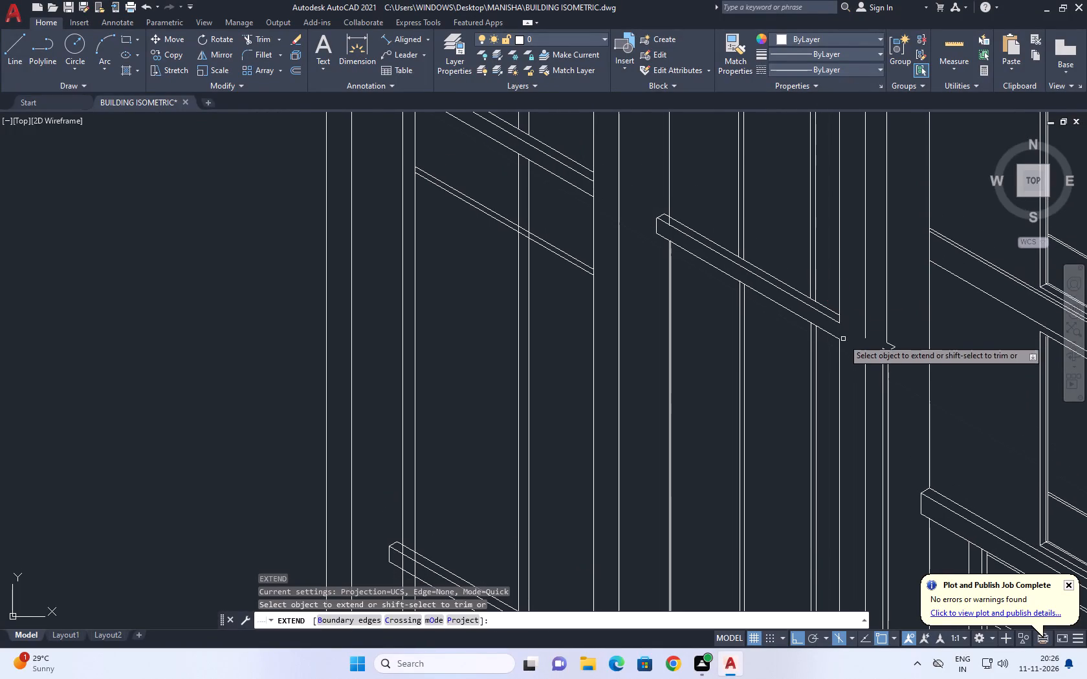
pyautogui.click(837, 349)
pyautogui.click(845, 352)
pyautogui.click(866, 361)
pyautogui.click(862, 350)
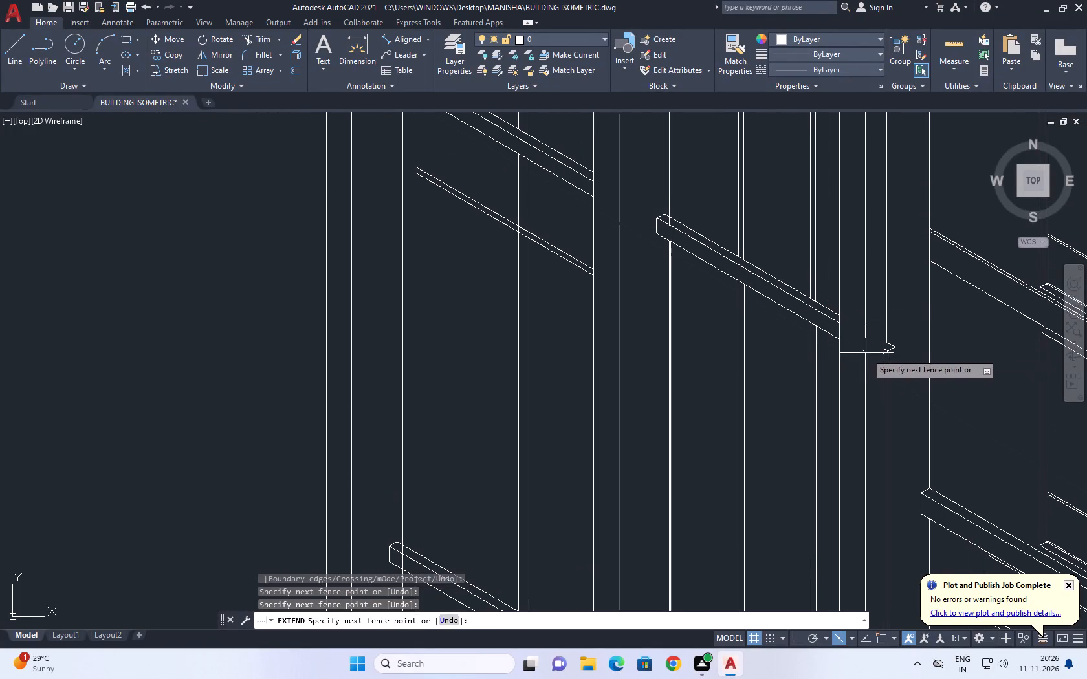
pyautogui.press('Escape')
# Stretch the lower end of the short column's middle vertical edge down by about 0.13 to close the gap in it.
pyautogui.scroll(1, 868, 331)
pyautogui.click(870, 332)
pyautogui.click(854, 316)
pyautogui.click(862, 339)
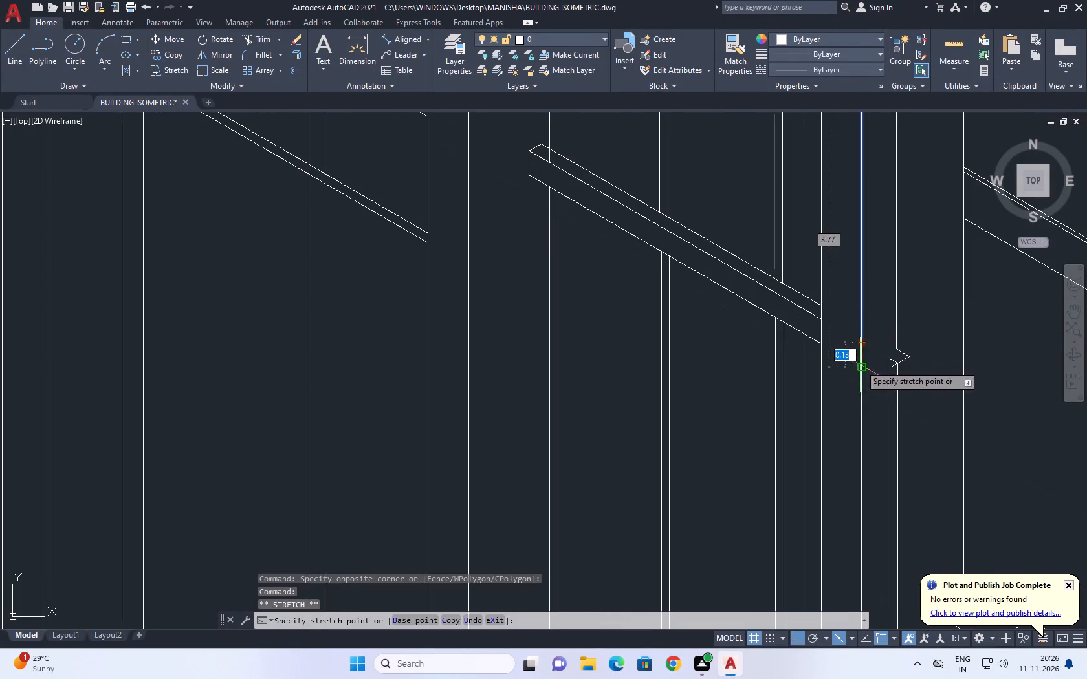
pyautogui.click(859, 367)
pyautogui.press('Escape')
# Erase the leftover end pieces of the first copied ledge on the short column's right-hand face.
pyautogui.scroll(-1, 861, 295)
pyautogui.scroll(2, 882, 372)
pyautogui.scroll(1, 868, 278)
pyautogui.click(866, 202)
pyautogui.click(960, 419)
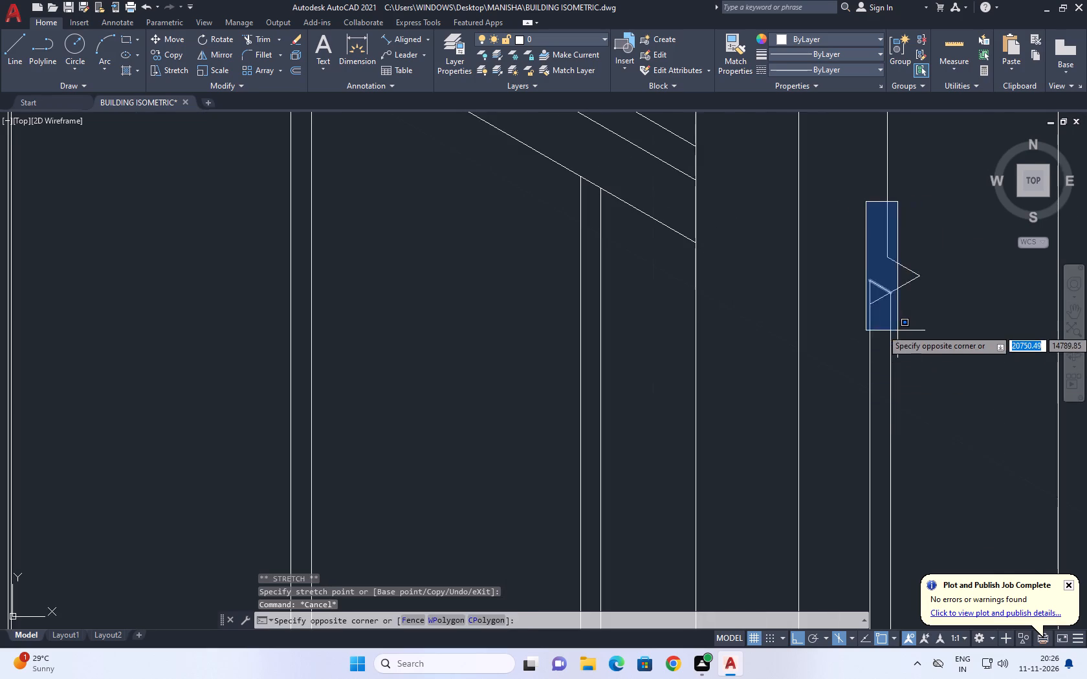
pyautogui.scroll(-2, 897, 329)
pyautogui.click(917, 355)
pyautogui.press('Delete')
# Erase the leftover end pieces of the lowest copied ledge on the short column's right-hand face.
pyautogui.scroll(-3, 893, 319)
pyautogui.scroll(-1, 899, 372)
pyautogui.scroll(4, 893, 479)
pyautogui.click(863, 314)
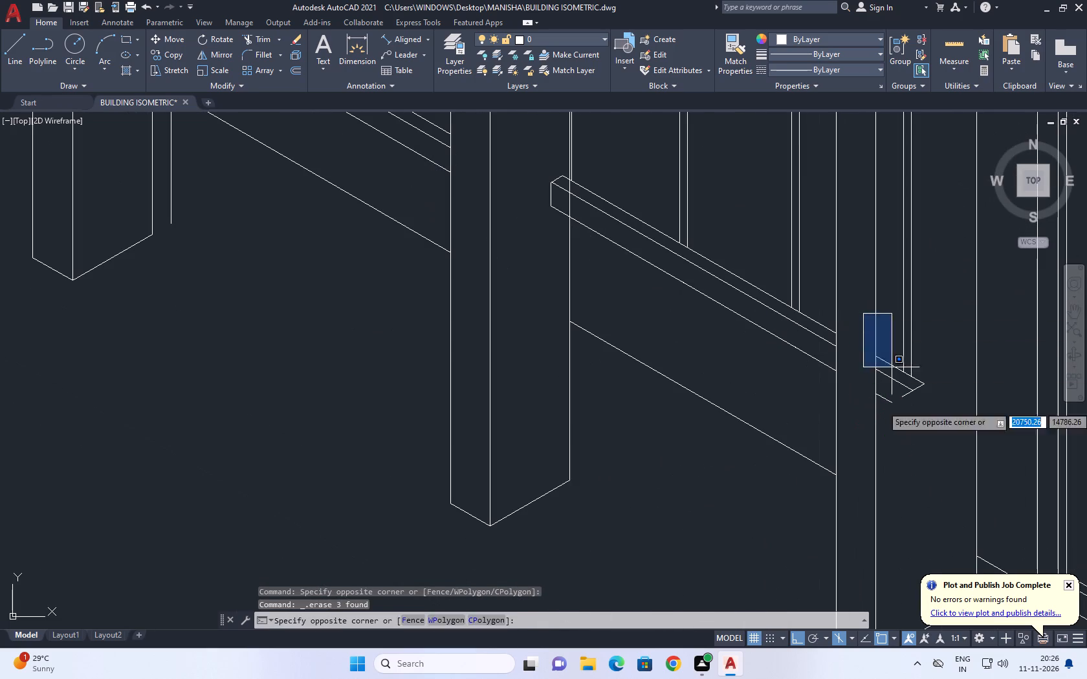
pyautogui.moveTo(949, 475); pyautogui.dragTo(951, 480)
pyautogui.press('Delete')
# Erase the leftover vertical mullion lines running down the short column's right-hand face.
pyautogui.scroll(-3, 894, 328)
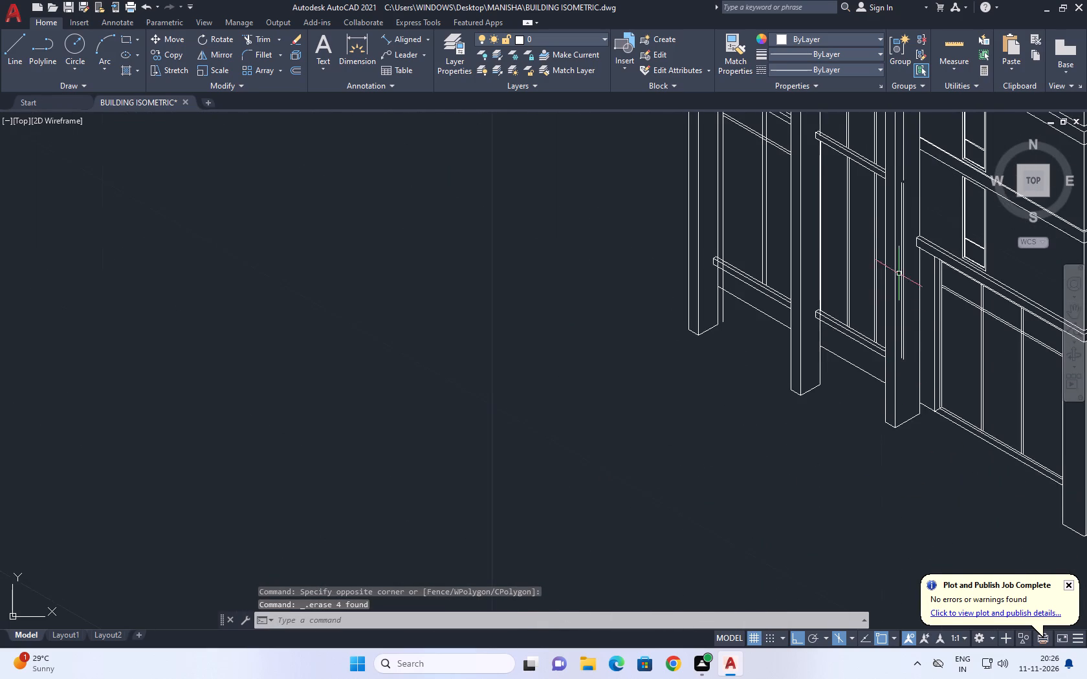
pyautogui.moveTo(904, 292); pyautogui.dragTo(905, 464, button='middle')
pyautogui.scroll(1, 905, 458)
pyautogui.scroll(1, 902, 351)
pyautogui.click(919, 232)
pyautogui.moveTo(895, 268); pyautogui.dragTo(888, 305)
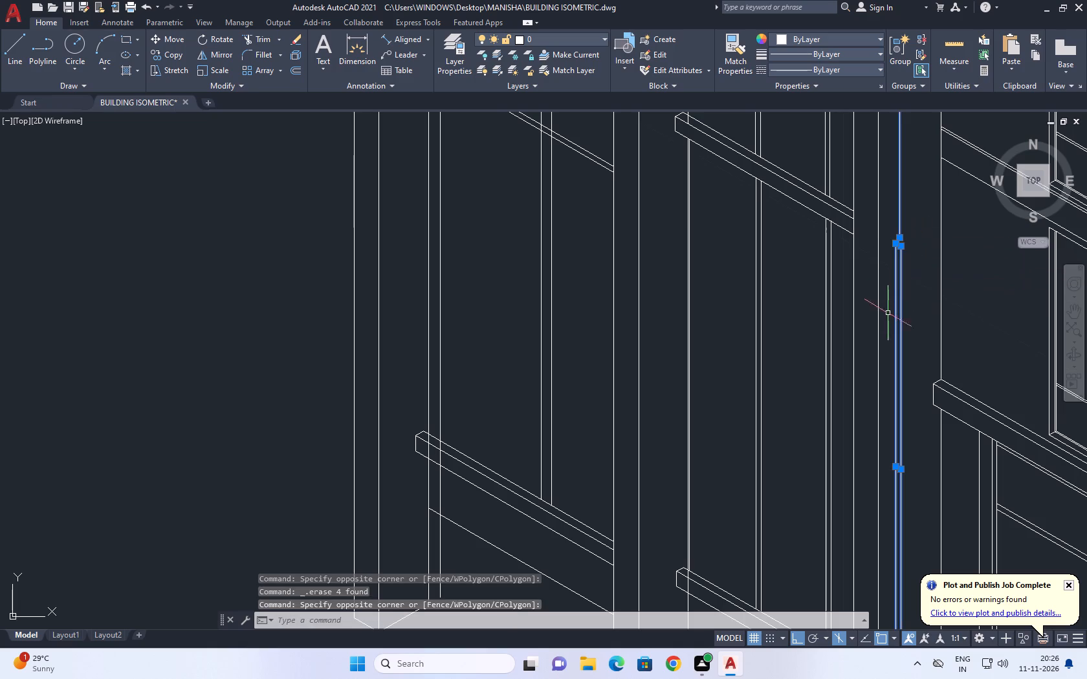
pyautogui.press('Delete')
# Trim the vertical lines crossing the front and top faces of the left bay's lowest ledge near its free end.
pyautogui.scroll(-1, 896, 383)
pyautogui.moveTo(908, 235); pyautogui.dragTo(927, 514, button='middle')
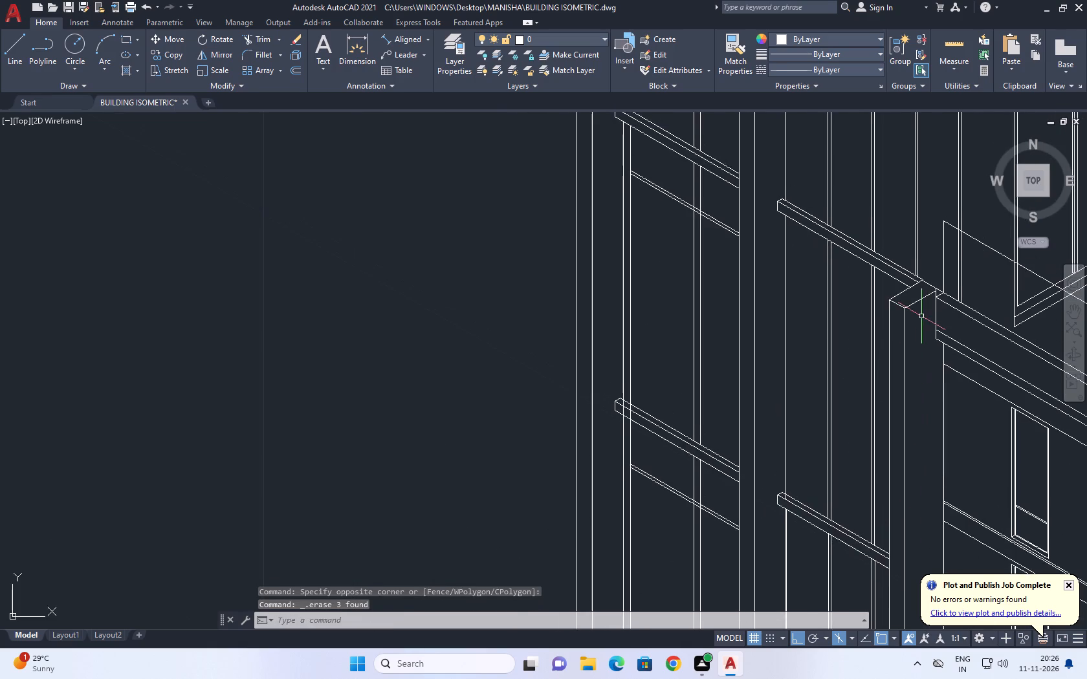
pyautogui.scroll(-1, 921, 315)
pyautogui.moveTo(823, 499); pyautogui.dragTo(894, 297, button='middle')
pyautogui.scroll(1, 941, 469)
pyautogui.scroll(1, 876, 371)
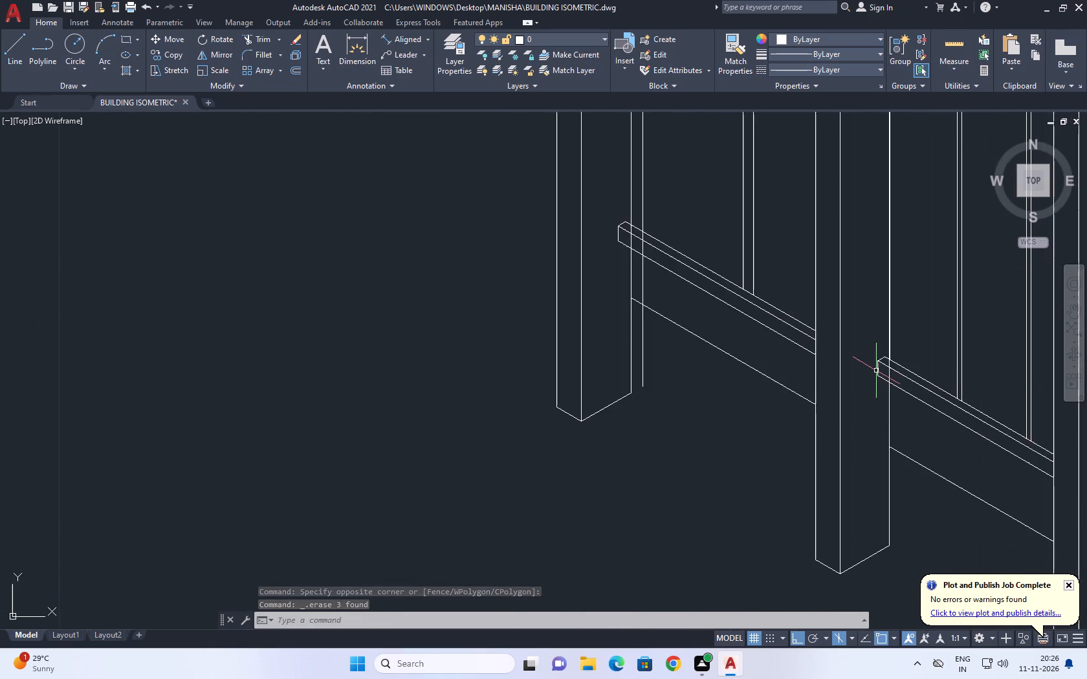
pyautogui.moveTo(925, 382); pyautogui.dragTo(903, 406, button='middle')
pyautogui.write('TR')
pyautogui.press('space')
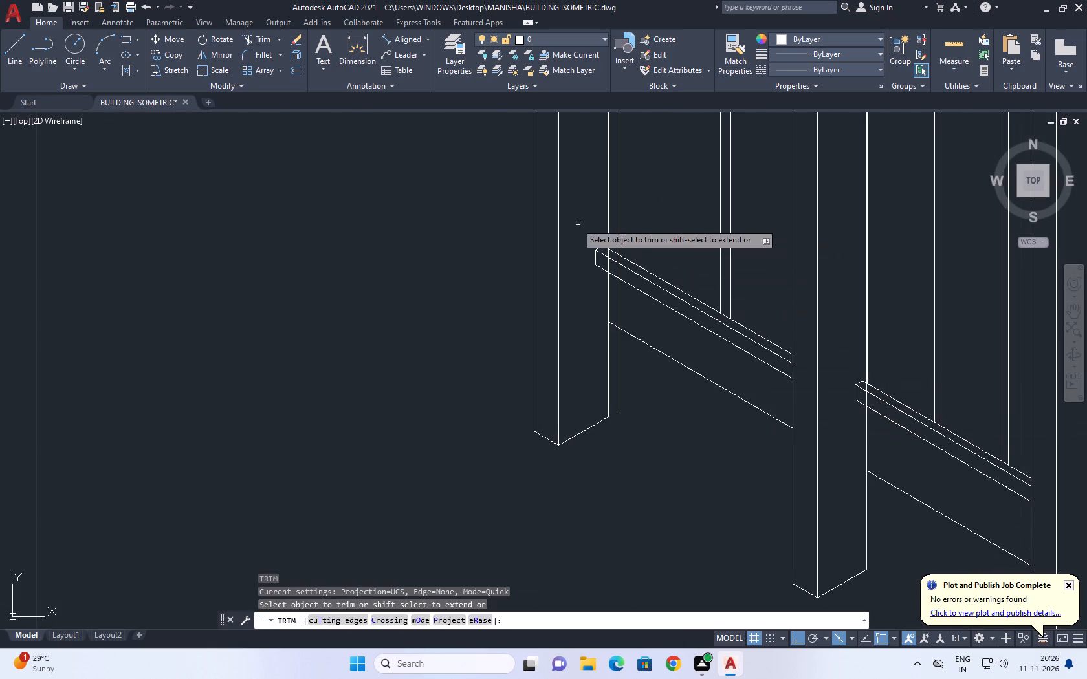
pyautogui.moveTo(603, 285); pyautogui.dragTo(658, 347, button='middle')
pyautogui.scroll(3, 672, 345)
pyautogui.click(701, 345)
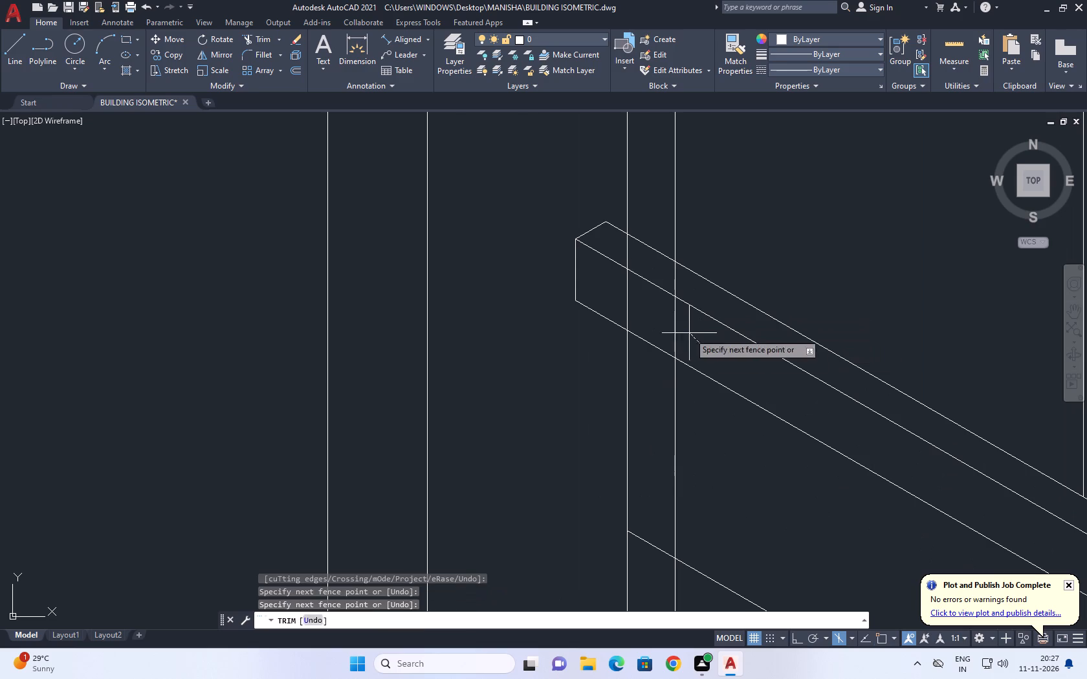
pyautogui.click(606, 290)
pyautogui.click(686, 288)
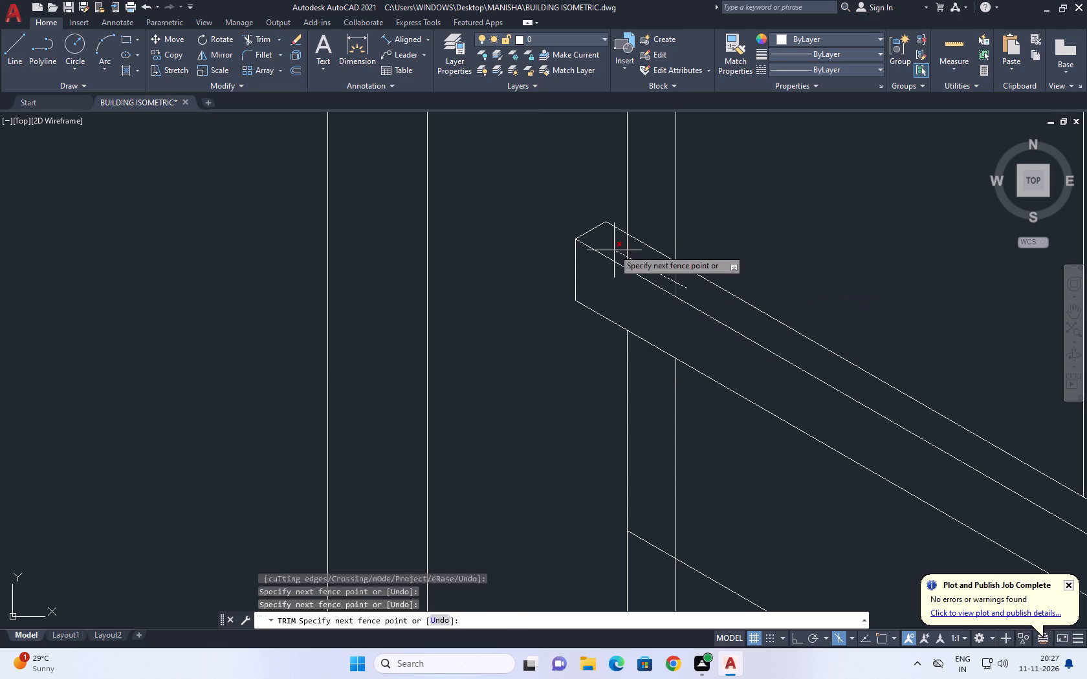
pyautogui.click(604, 242)
# Trim the vertical lines crossing the front and top faces of the left bay's ledge one level above the lowest, near its free end.
pyautogui.scroll(-7, 666, 284)
pyautogui.scroll(5, 687, 250)
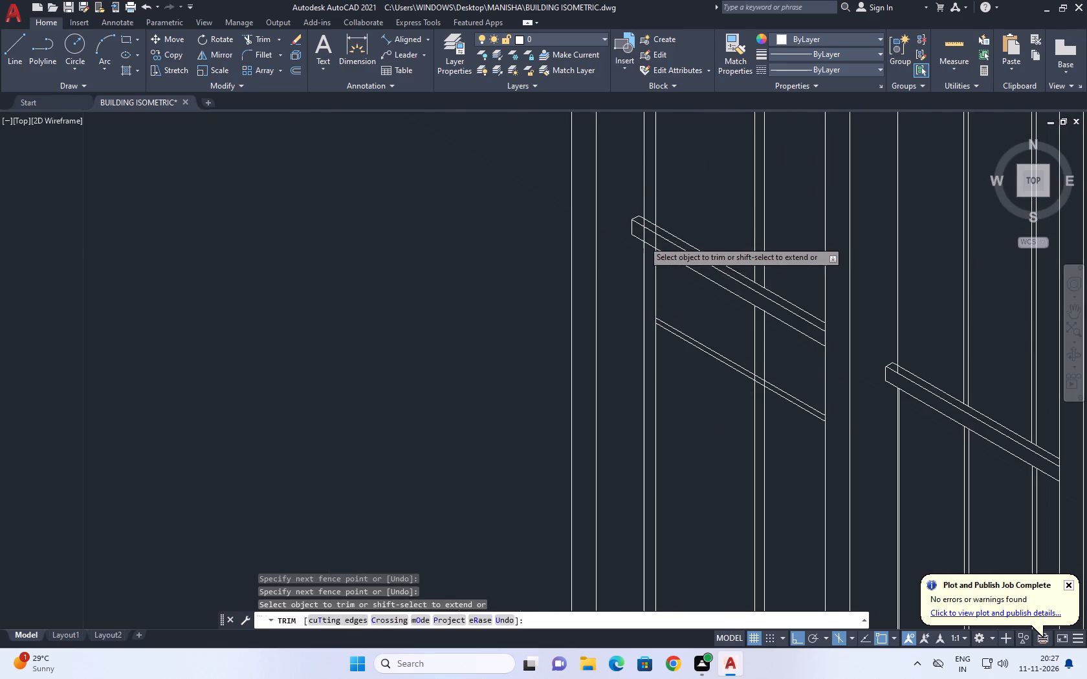
pyautogui.scroll(3, 642, 240)
pyautogui.moveTo(789, 290); pyautogui.dragTo(776, 281)
pyautogui.moveTo(626, 195); pyautogui.dragTo(620, 194)
pyautogui.moveTo(749, 194); pyautogui.dragTo(736, 188)
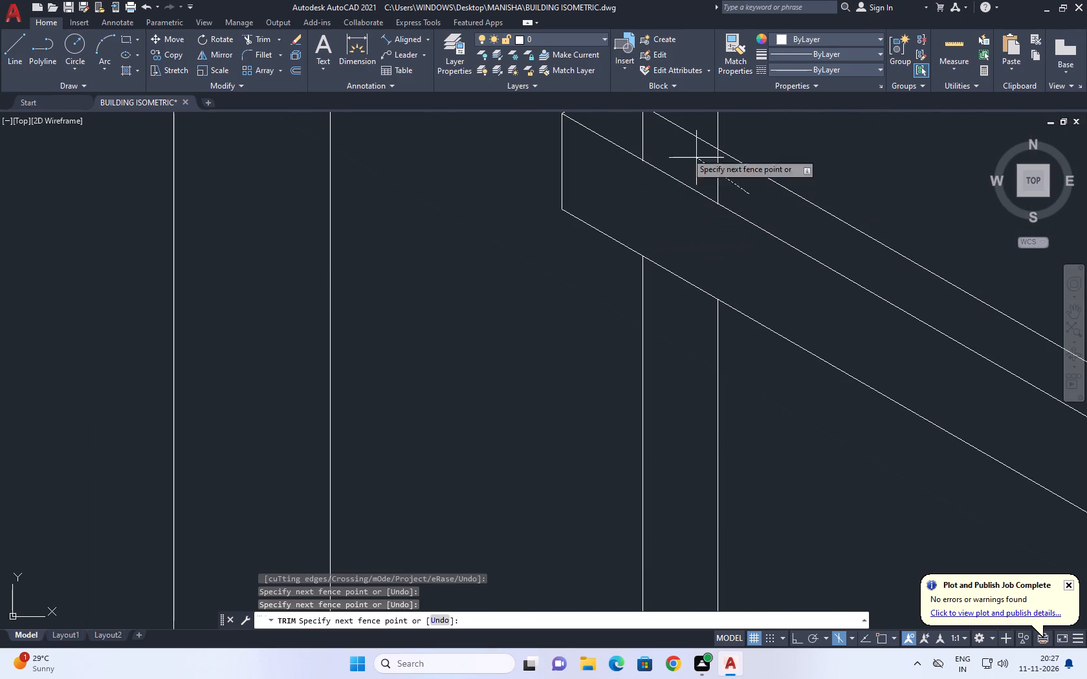
pyautogui.click(626, 155)
pyautogui.hotkey('ctrl', 'z')
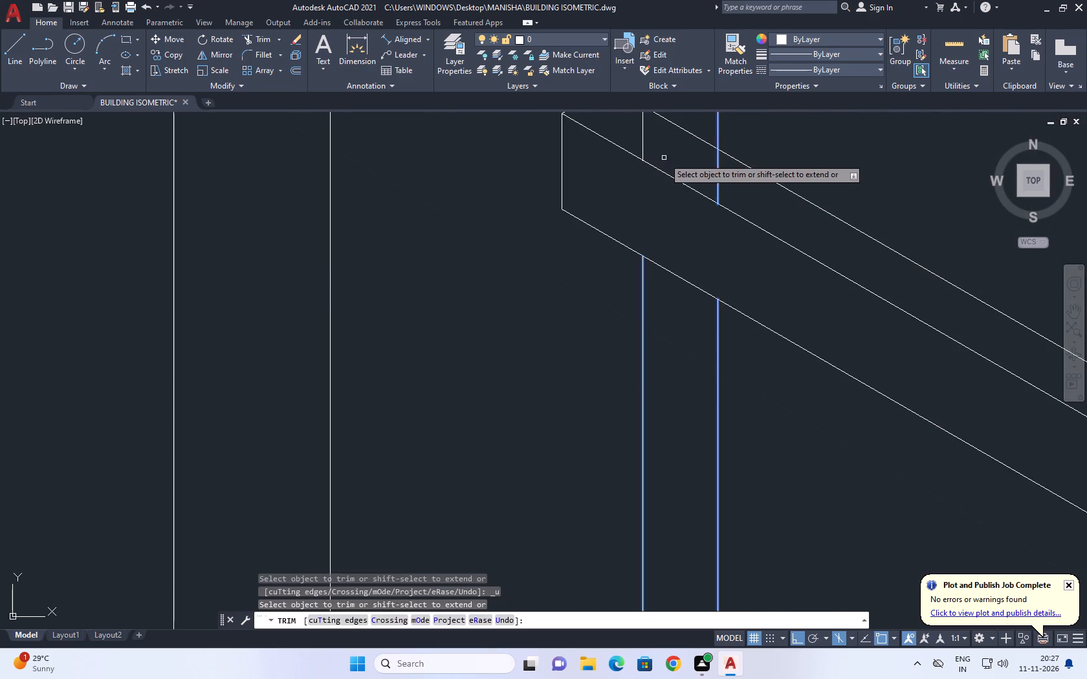
pyautogui.moveTo(672, 204); pyautogui.dragTo(702, 318, button='middle')
pyautogui.click(781, 296)
pyautogui.click(659, 233)
# Trim the vertical lines crossing the free end of the first copied ledge beside the middle column.
pyautogui.scroll(-3, 736, 329)
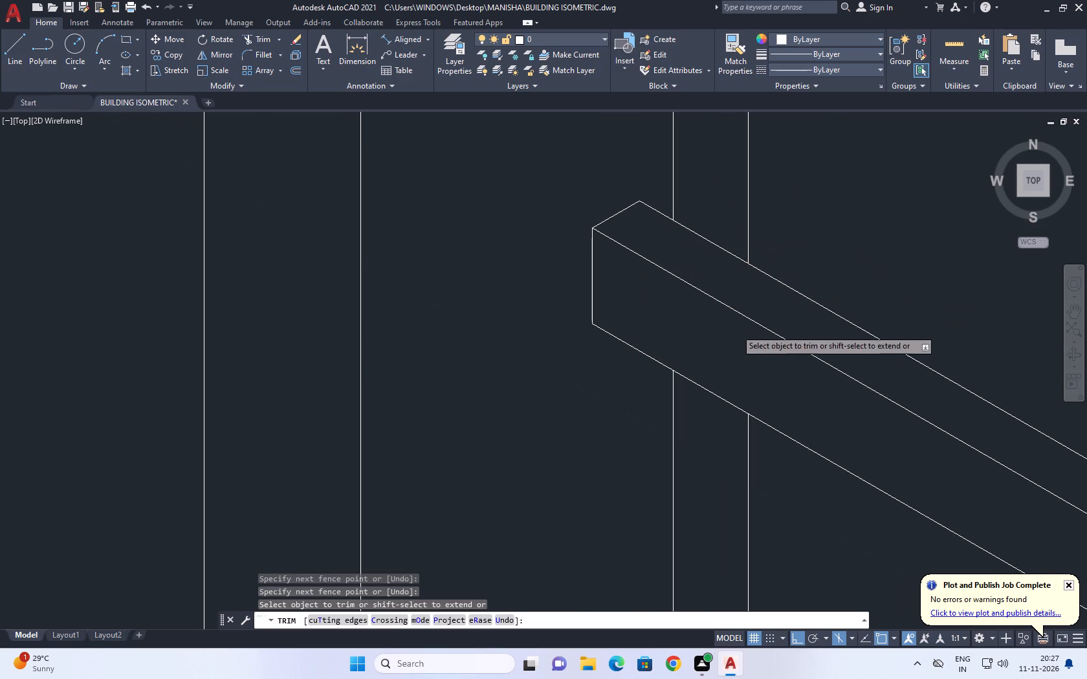
pyautogui.scroll(-2, 738, 337)
pyautogui.moveTo(785, 283); pyautogui.dragTo(805, 433, button='middle')
pyautogui.moveTo(809, 360); pyautogui.dragTo(812, 385, button='middle')
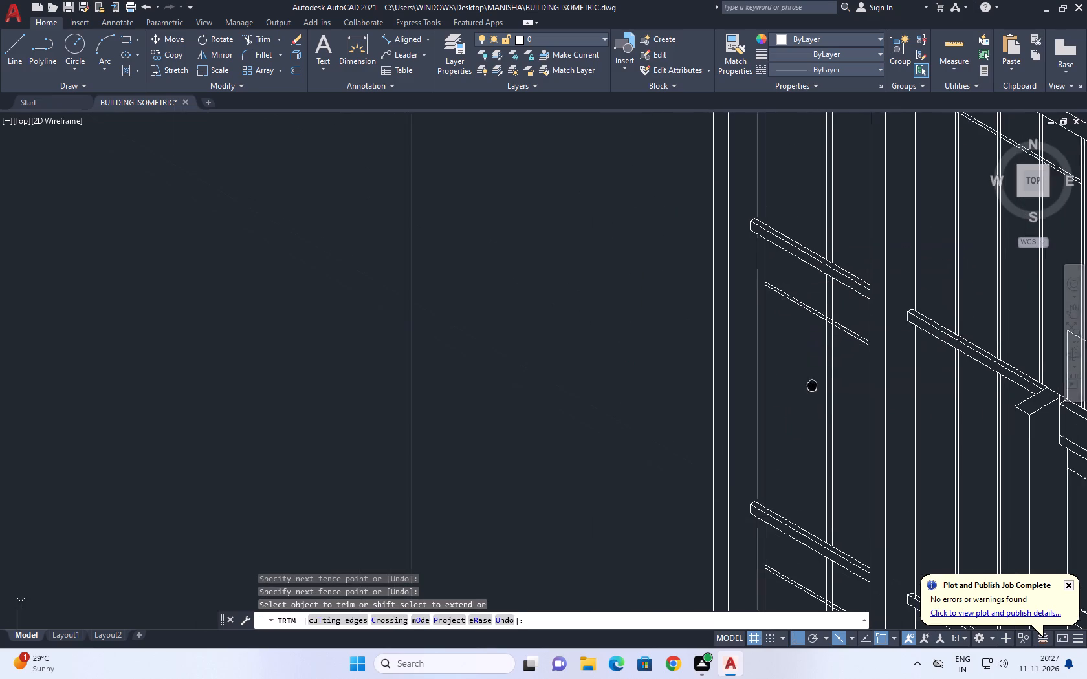
pyautogui.moveTo(812, 385); pyautogui.dragTo(678, 264, button='middle')
pyautogui.scroll(-1, 791, 341)
pyautogui.scroll(3, 792, 420)
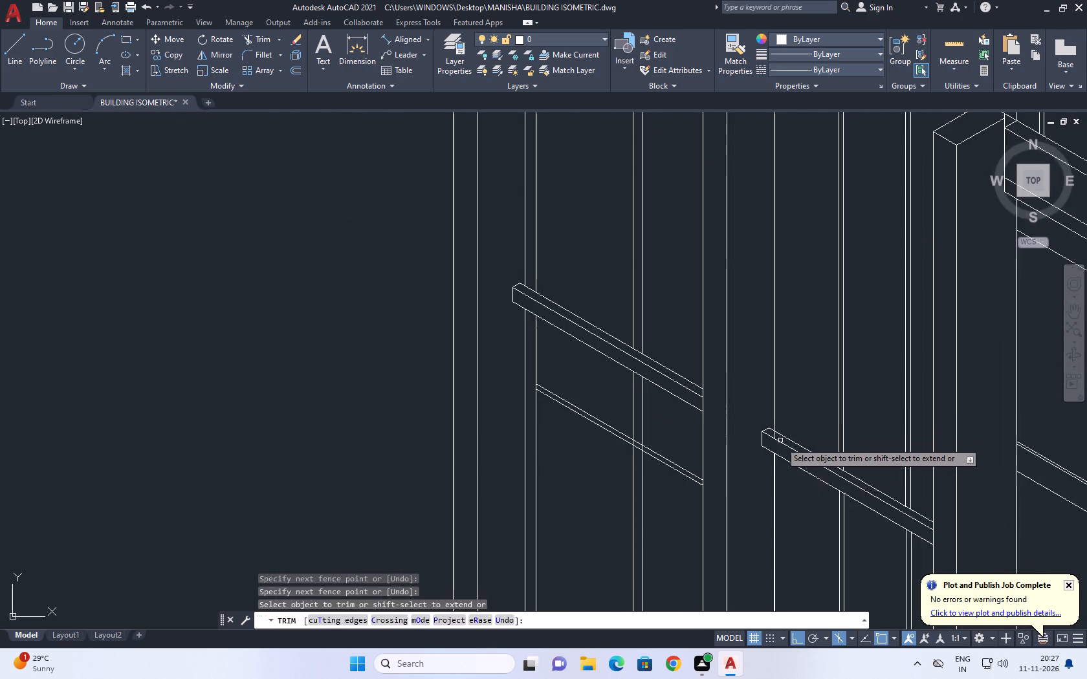
pyautogui.scroll(4, 780, 442)
pyautogui.moveTo(719, 353); pyautogui.dragTo(701, 349)
pyautogui.click(641, 334)
pyautogui.moveTo(709, 376); pyautogui.dragTo(716, 380)
pyautogui.scroll(-7, 708, 355)
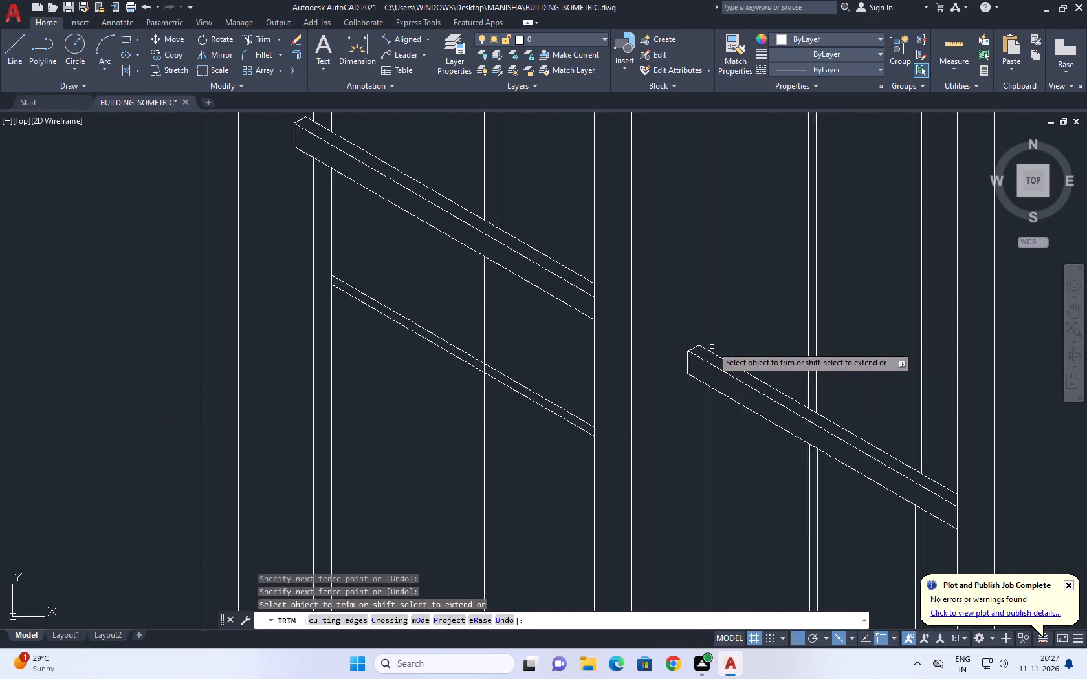
pyautogui.scroll(-2, 713, 345)
pyautogui.press('space')
# Trim the vertical lines crossing the lowest copied ledge's free end beside the middle column, including the duplicate line above it.
pyautogui.scroll(4, 751, 562)
pyautogui.press('space')
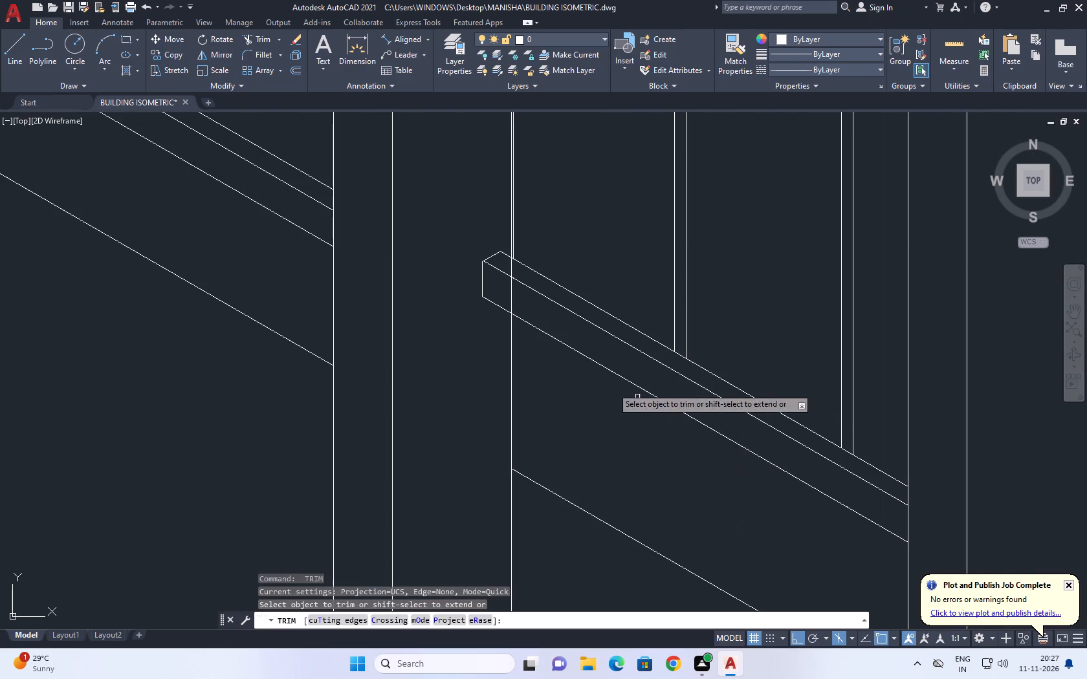
pyautogui.scroll(2, 553, 356)
pyautogui.click(448, 195)
pyautogui.moveTo(520, 250); pyautogui.dragTo(528, 252)
pyautogui.moveTo(475, 200); pyautogui.dragTo(602, 365, button='middle')
pyautogui.click(567, 291)
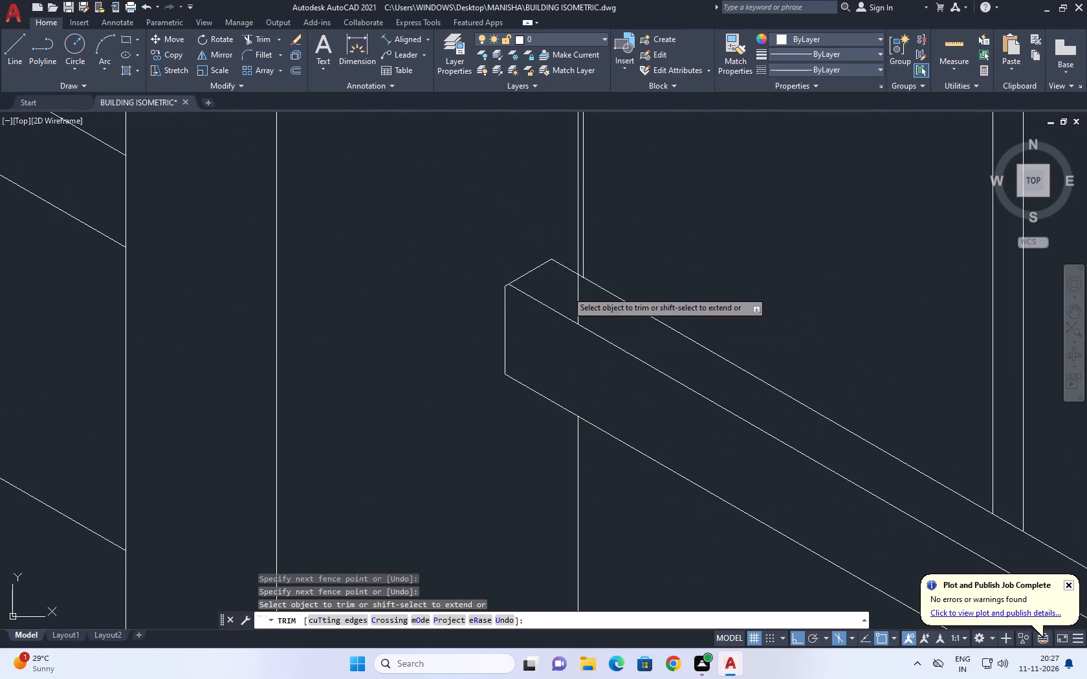
pyautogui.click(597, 304)
pyautogui.scroll(-1, 750, 547)
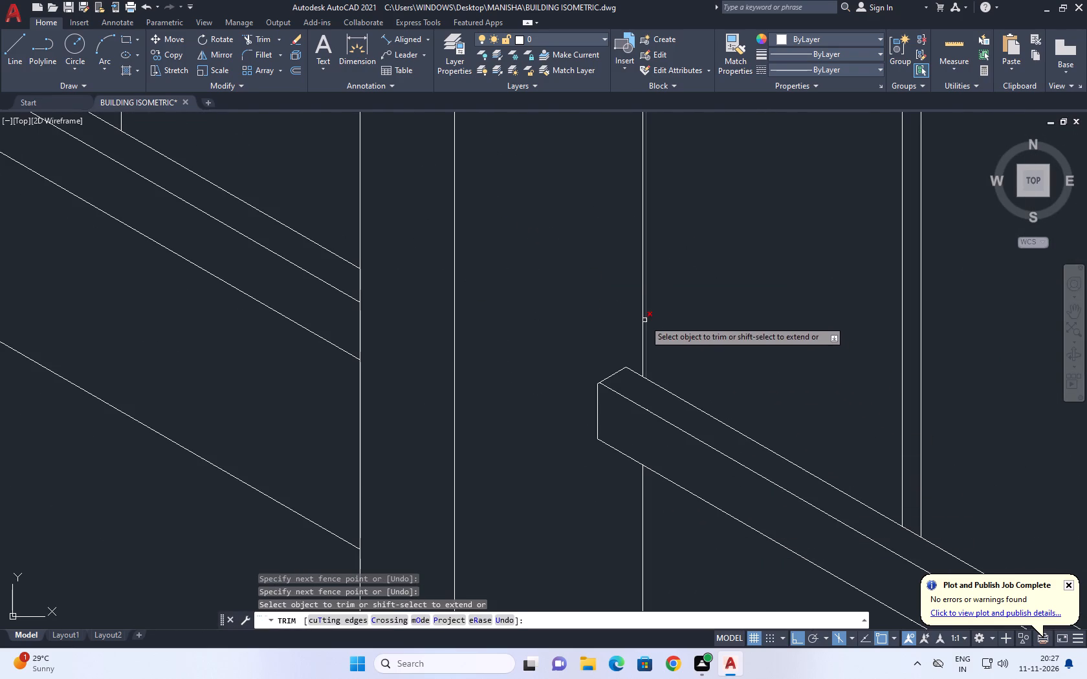
pyautogui.click(644, 320)
# Erase the leftover line fragments lying within the lowest copied ledge between the middle and short columns.
pyautogui.scroll(-9, 694, 380)
pyautogui.moveTo(719, 291); pyautogui.dragTo(721, 314, button='middle')
pyautogui.scroll(3, 710, 316)
pyautogui.moveTo(737, 252); pyautogui.dragTo(771, 428, button='middle')
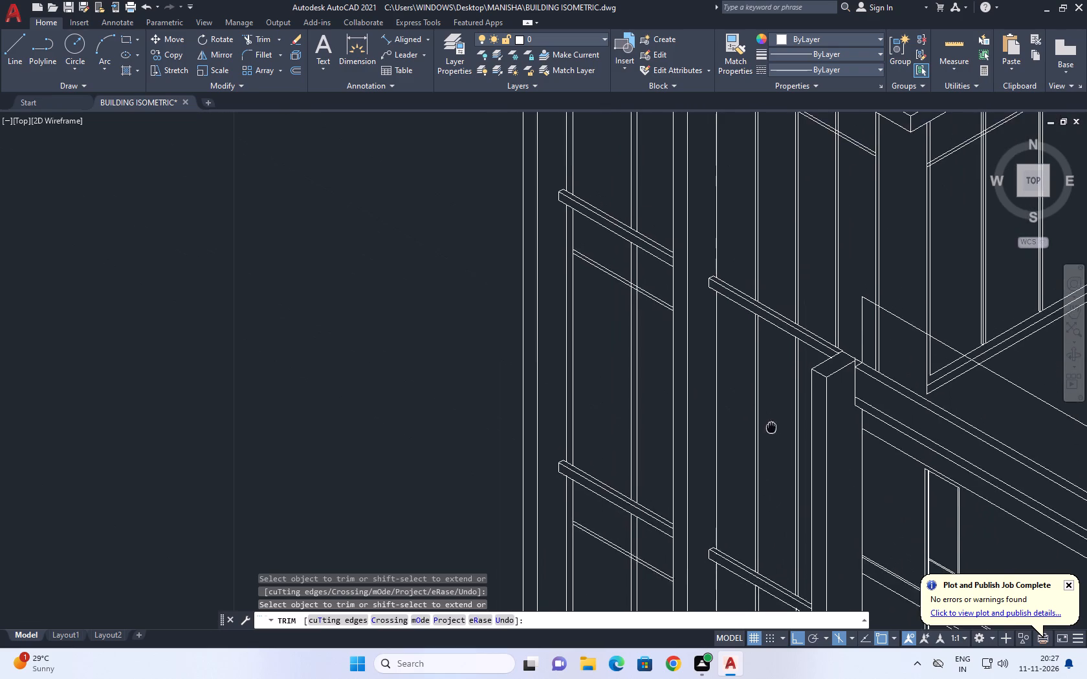
pyautogui.moveTo(771, 428); pyautogui.dragTo(760, 281, button='middle')
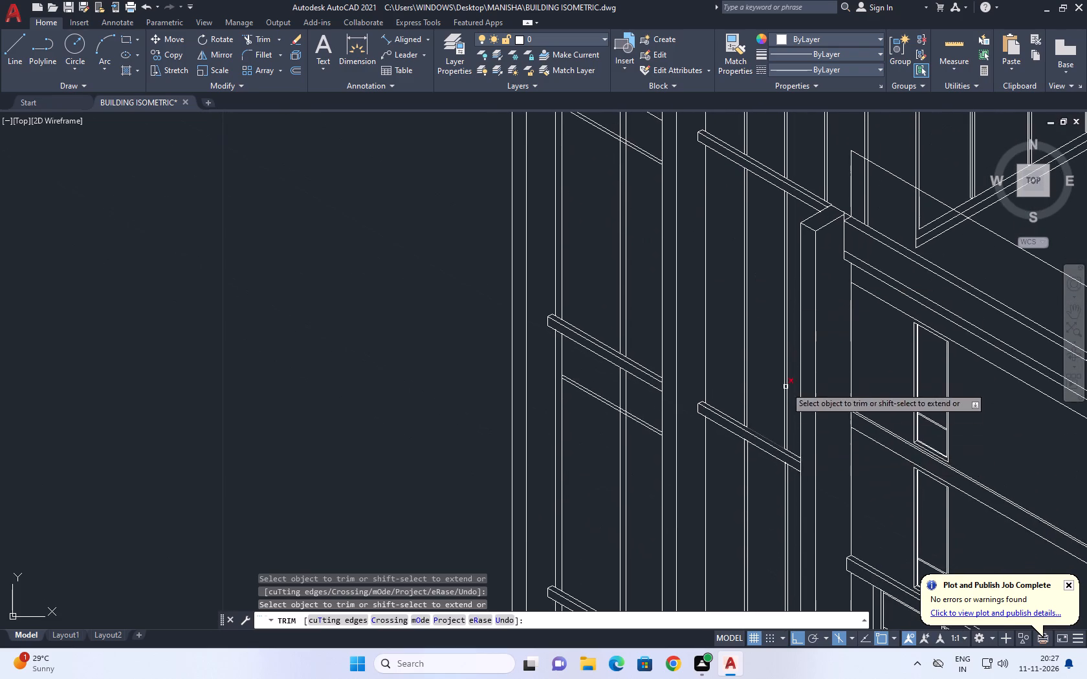
pyautogui.moveTo(787, 383); pyautogui.dragTo(808, 281, button='middle')
pyautogui.moveTo(782, 481); pyautogui.dragTo(806, 278, button='middle')
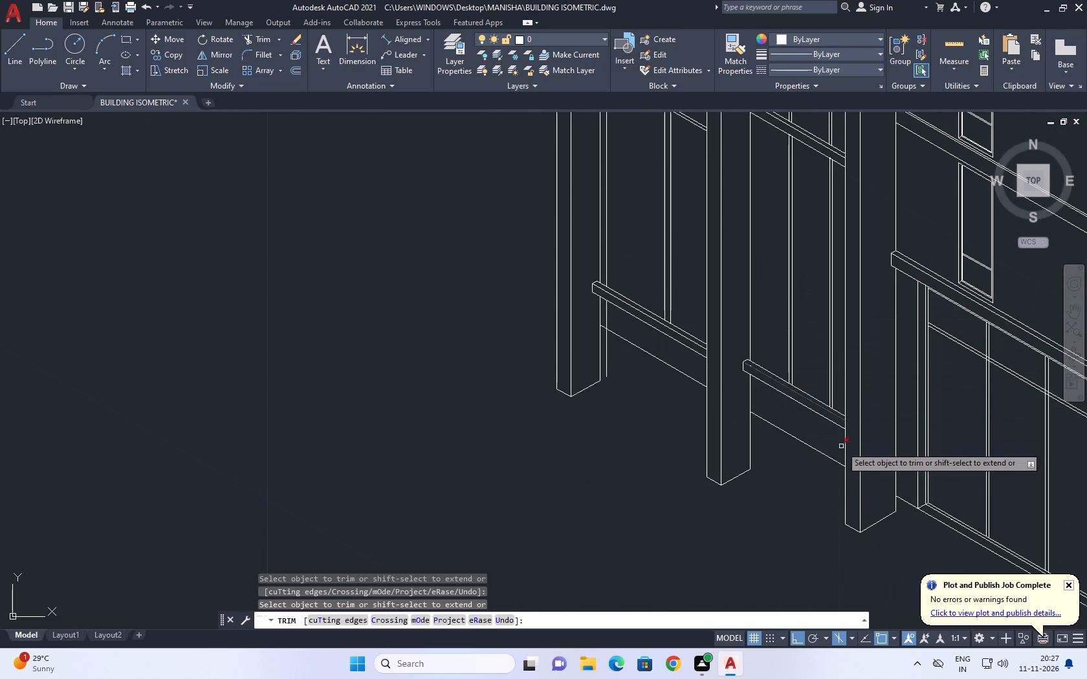
pyautogui.moveTo(839, 368); pyautogui.dragTo(839, 423, button='middle')
pyautogui.scroll(2, 787, 490)
pyautogui.press('space')
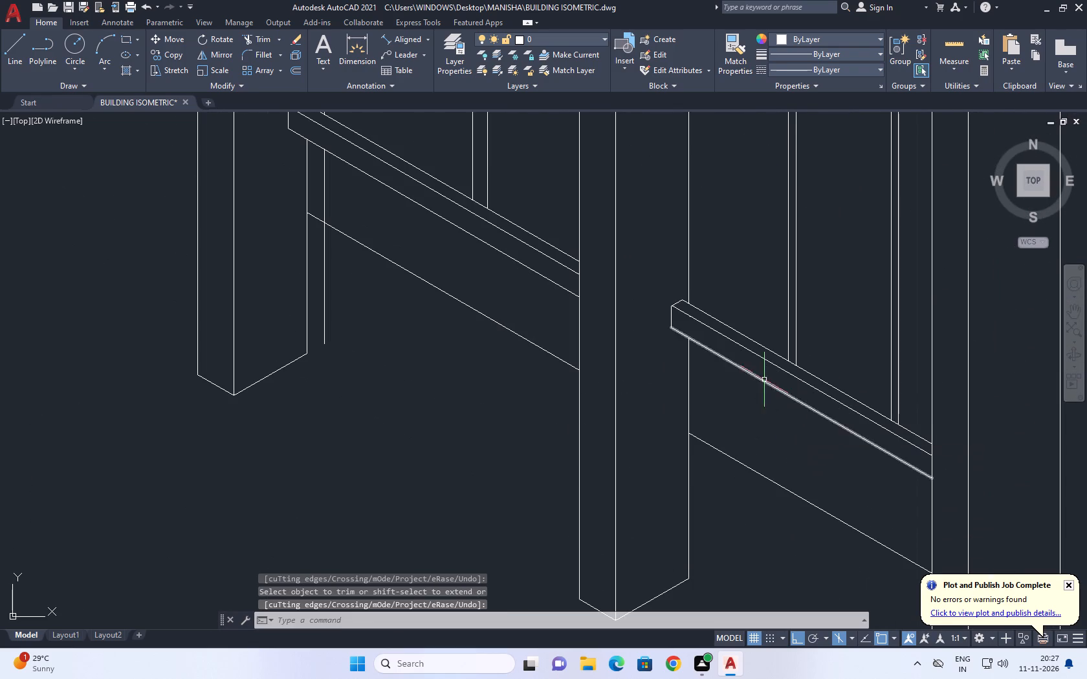
pyautogui.click(729, 313)
pyautogui.click(936, 501)
pyautogui.press('Delete')
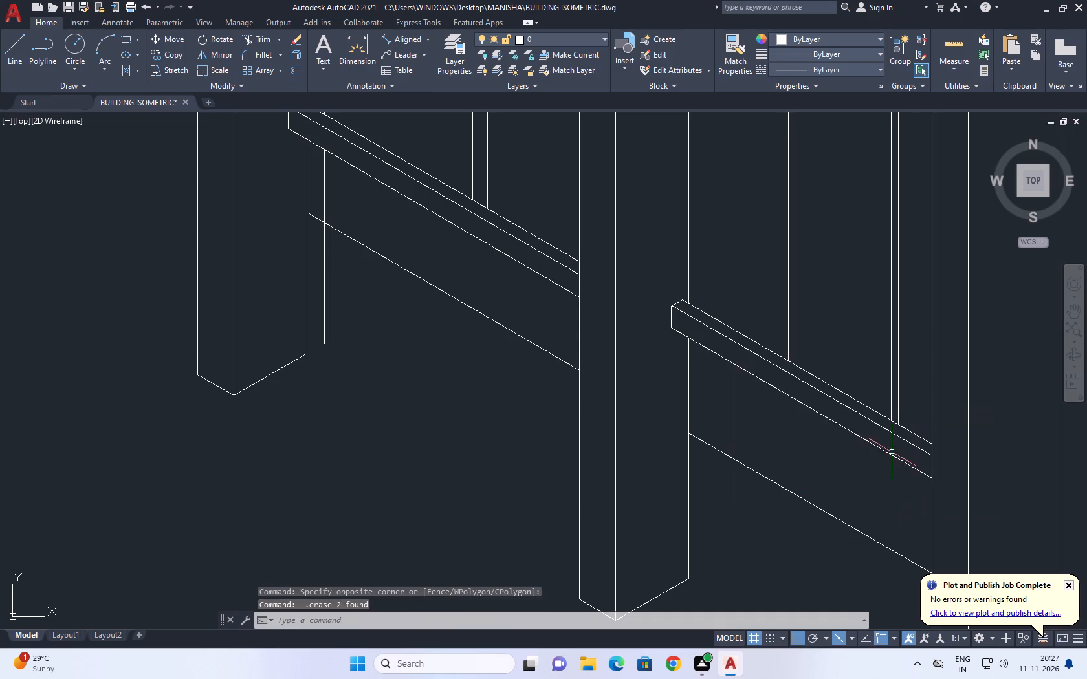
# Erase the leftover line fragments lying within the first copied ledge between the middle and short columns.
pyautogui.scroll(-3, 800, 349)
pyautogui.moveTo(813, 274); pyautogui.dragTo(811, 373, button='middle')
pyautogui.scroll(2, 802, 325)
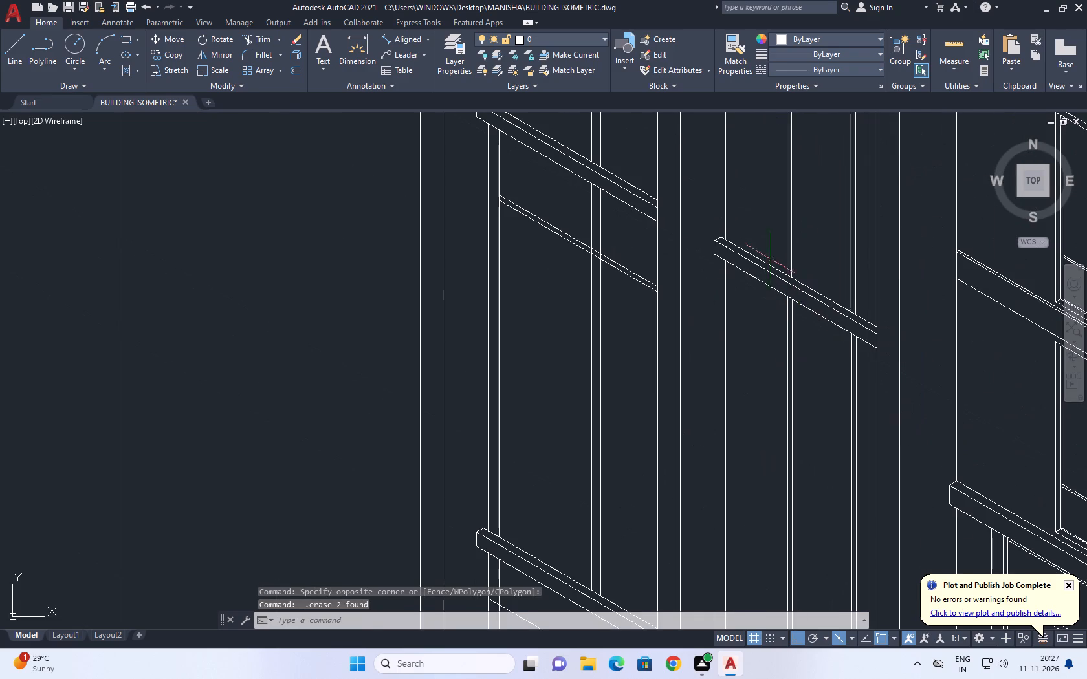
pyautogui.click(723, 218)
pyautogui.scroll(1, 723, 218)
pyautogui.click(934, 415)
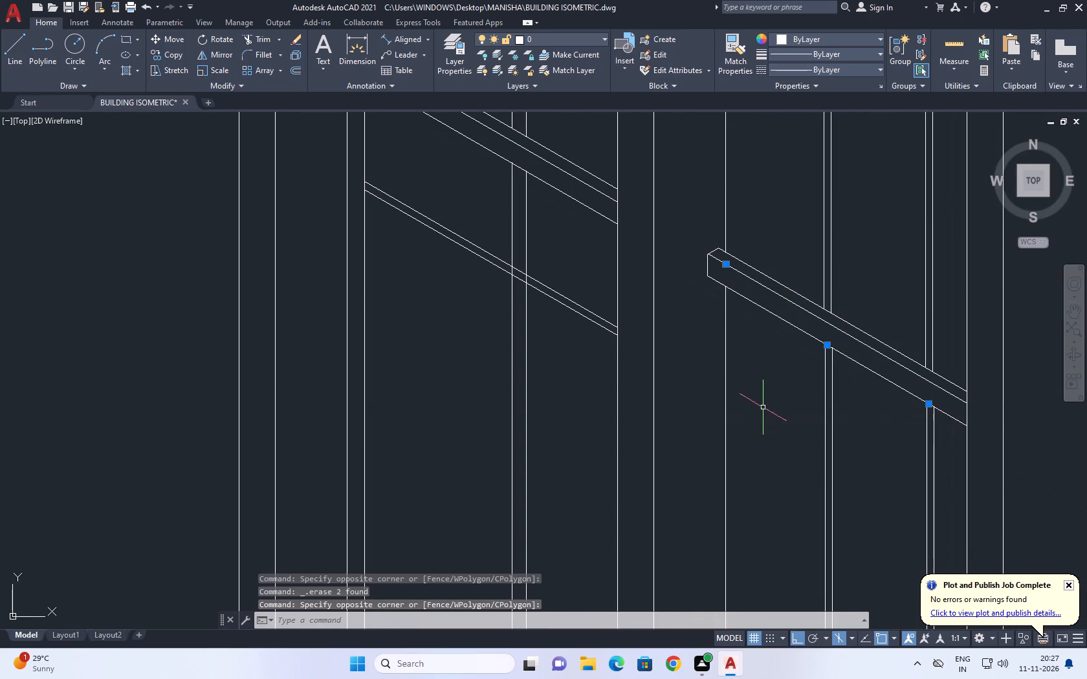
pyautogui.press('Delete')
pyautogui.scroll(-2, 767, 363)
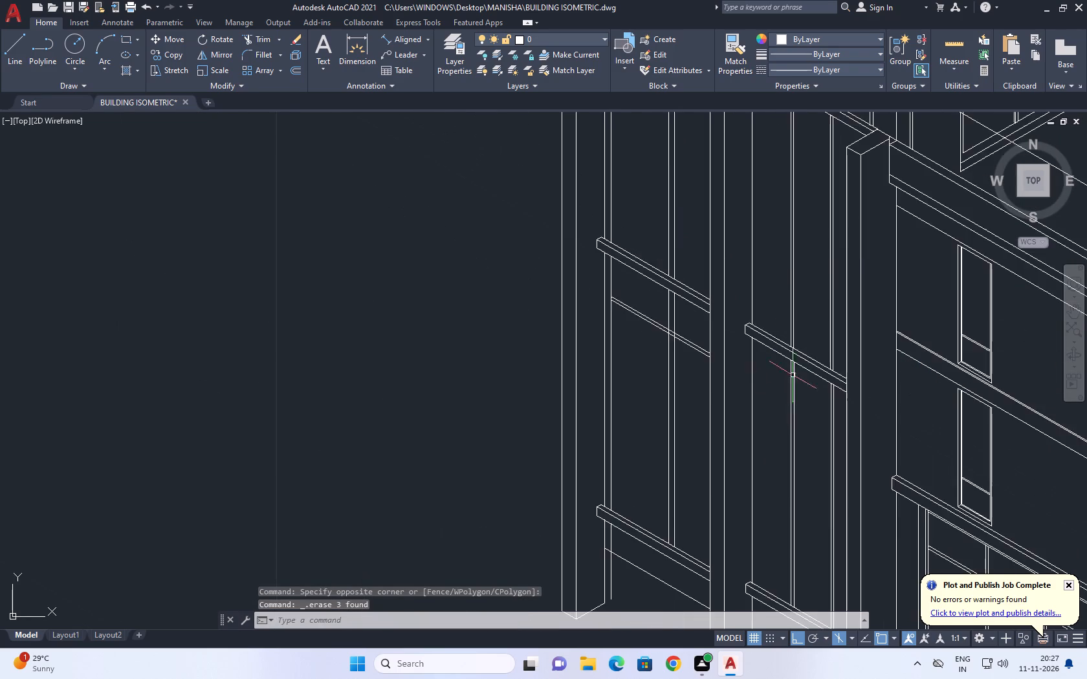
# Erase the leftover line fragments lying within the original upper ledge between the middle and short columns.
pyautogui.moveTo(806, 287); pyautogui.dragTo(806, 489, button='middle')
pyautogui.scroll(2, 787, 251)
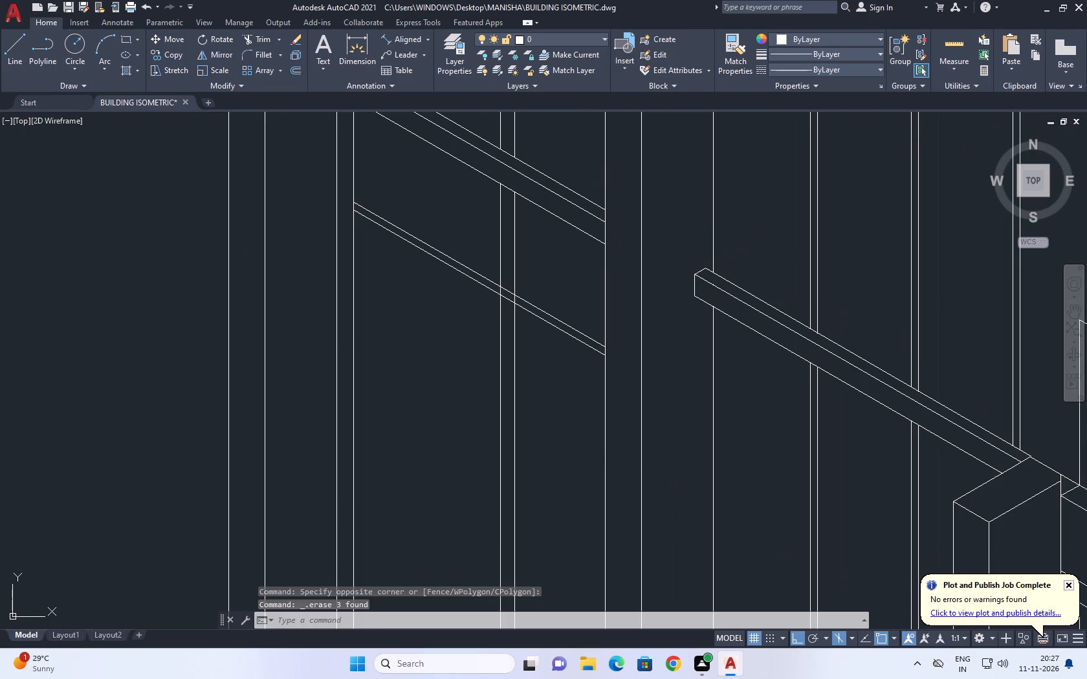
pyautogui.click(705, 228)
pyautogui.click(950, 460)
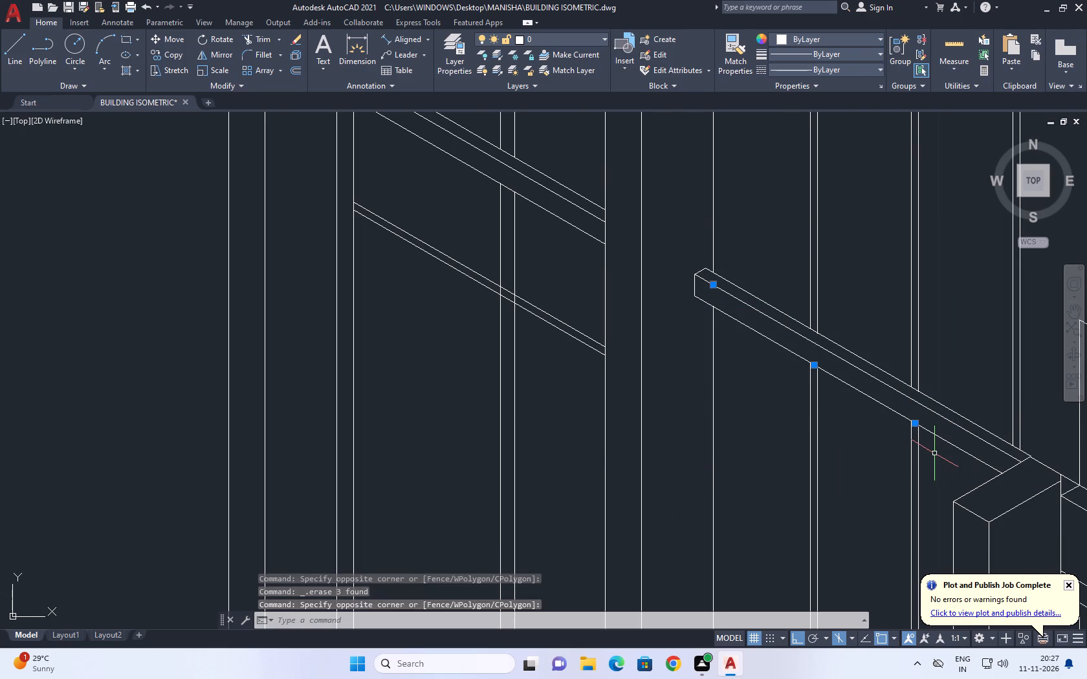
pyautogui.press('Delete')
# Examine the cleaned-up ledges, windows and columns across the building's facade.
pyautogui.scroll(-4, 934, 499)
pyautogui.scroll(2, 896, 330)
pyautogui.scroll(-3, 877, 297)
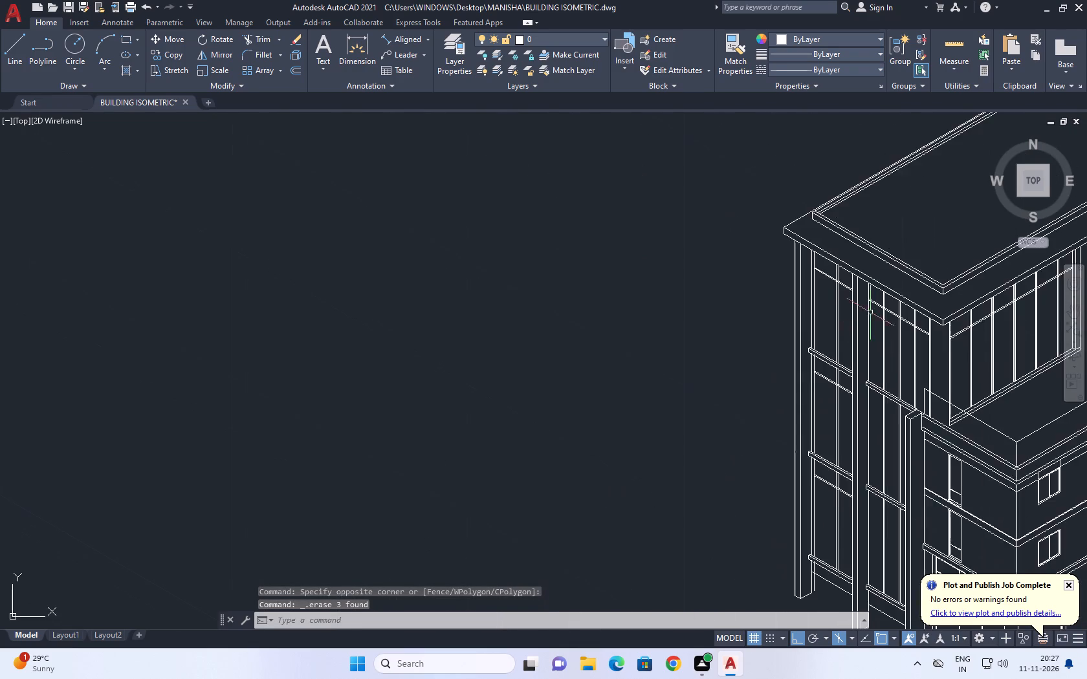
pyautogui.moveTo(943, 433); pyautogui.dragTo(866, 374, button='middle')
pyautogui.moveTo(938, 457); pyautogui.dragTo(894, 413, button='middle')
pyautogui.scroll(-2, 811, 385)
pyautogui.moveTo(903, 419); pyautogui.dragTo(789, 406, button='middle')
pyautogui.scroll(1, 758, 513)
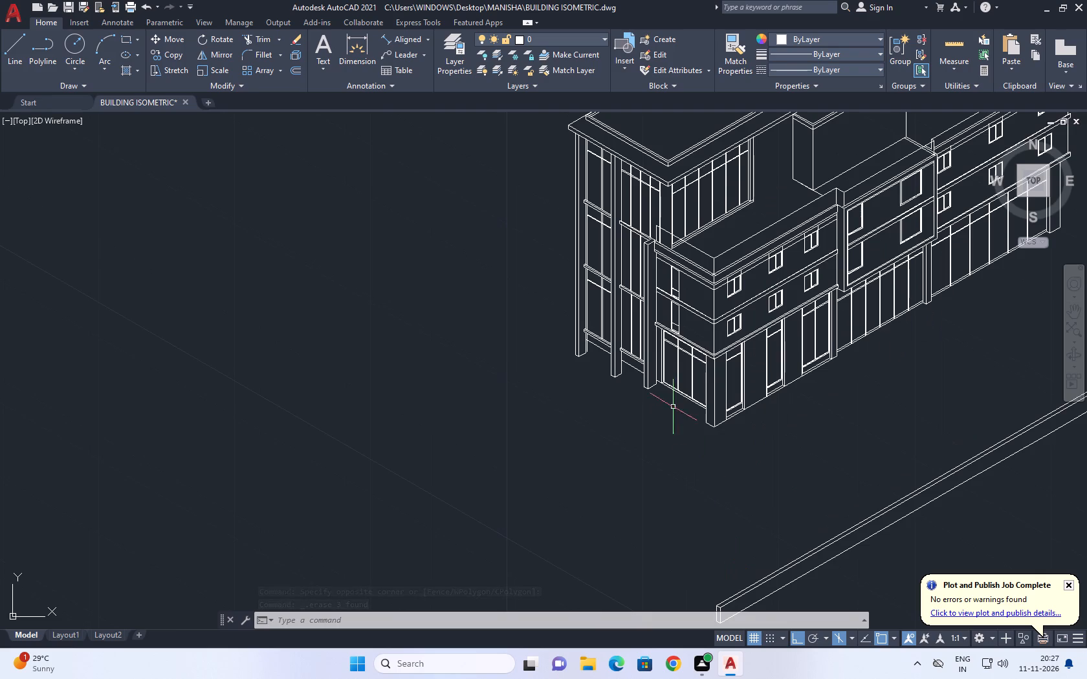
pyautogui.scroll(2, 626, 315)
pyautogui.moveTo(627, 312); pyautogui.dragTo(689, 363, button='middle')
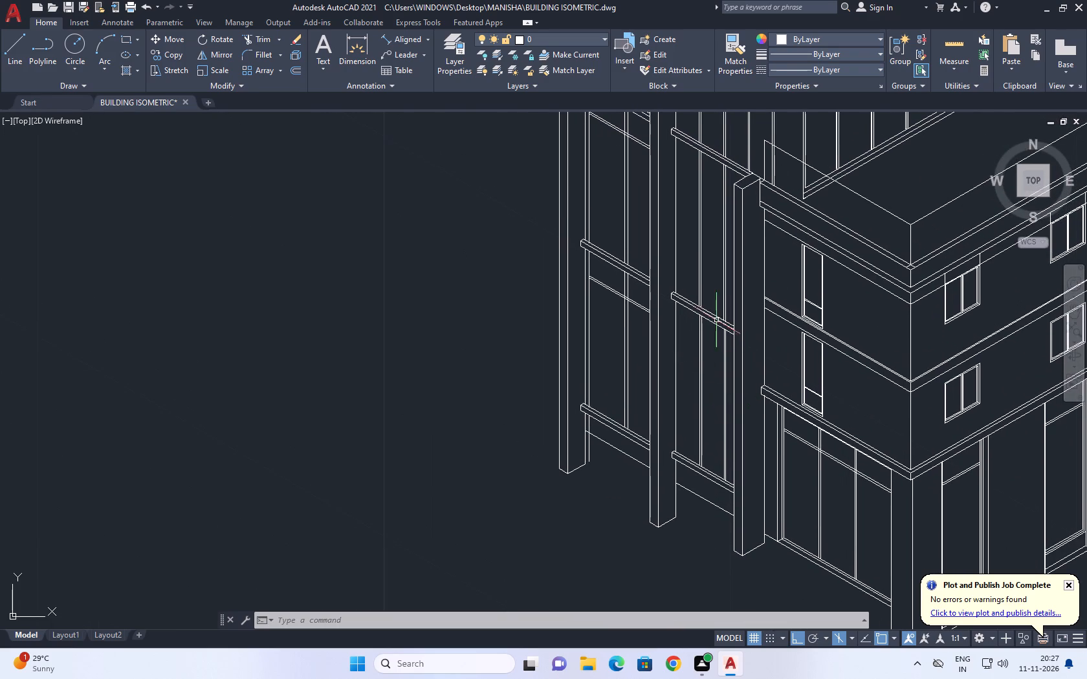
pyautogui.moveTo(734, 354); pyautogui.dragTo(772, 406, button='middle')
pyautogui.scroll(2, 771, 406)
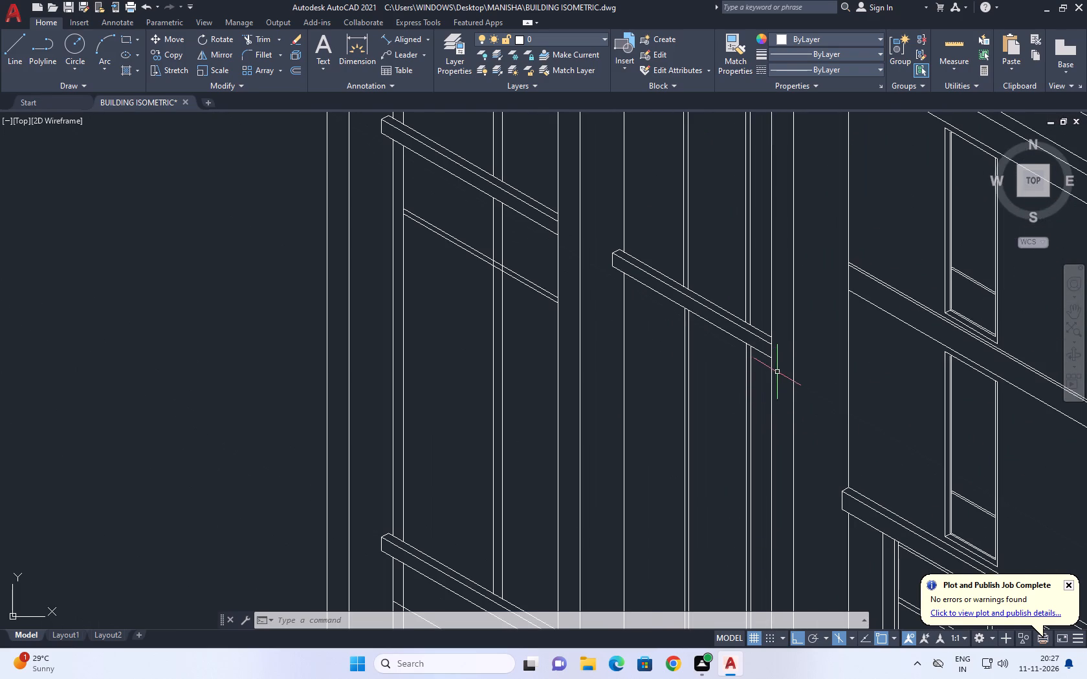
pyautogui.middleClick(815, 398)
pyautogui.scroll(-3, 773, 399)
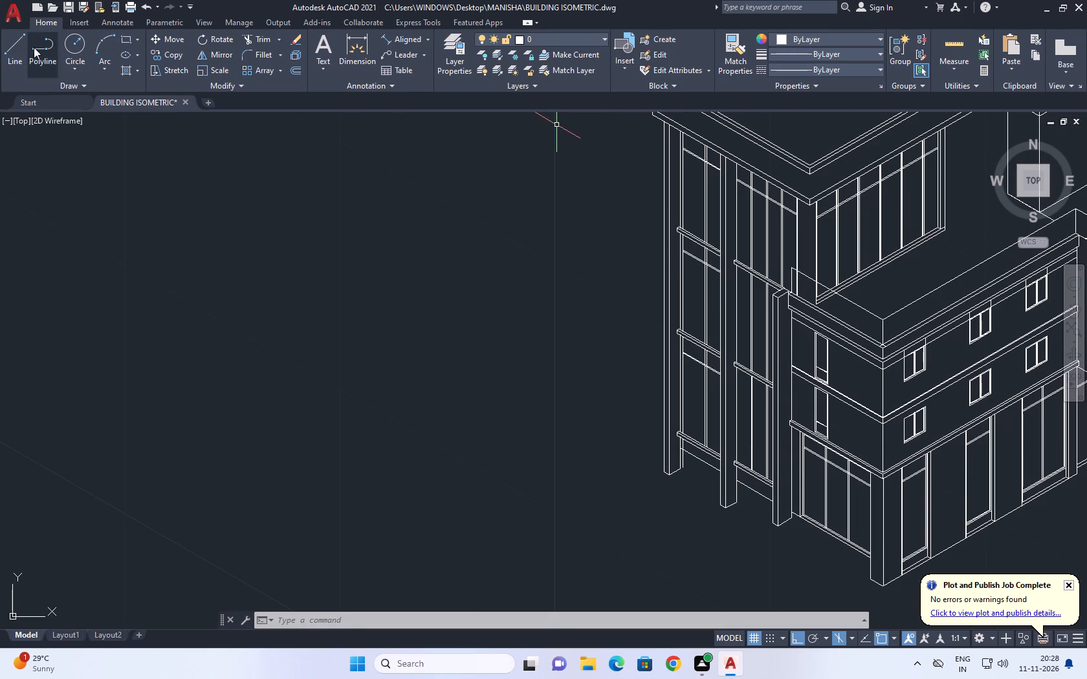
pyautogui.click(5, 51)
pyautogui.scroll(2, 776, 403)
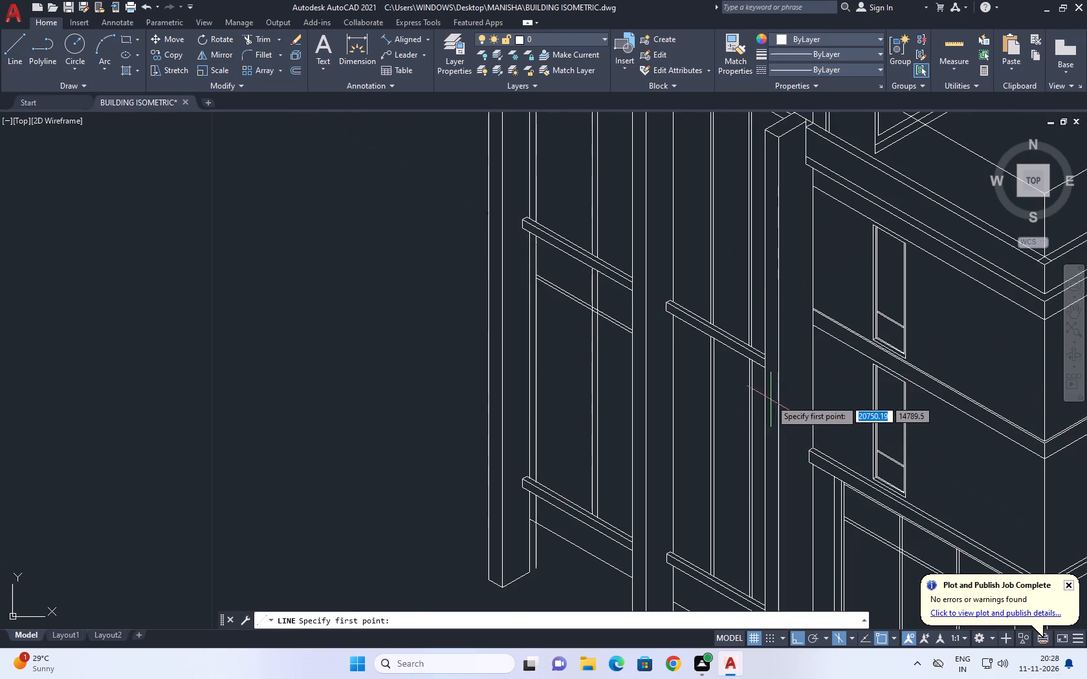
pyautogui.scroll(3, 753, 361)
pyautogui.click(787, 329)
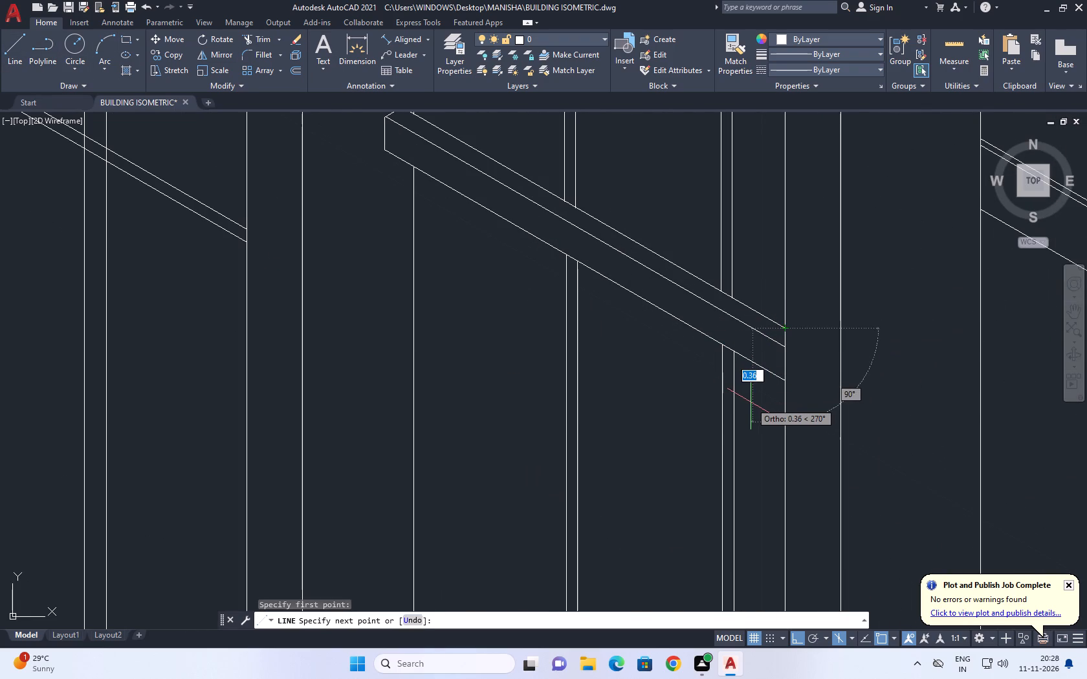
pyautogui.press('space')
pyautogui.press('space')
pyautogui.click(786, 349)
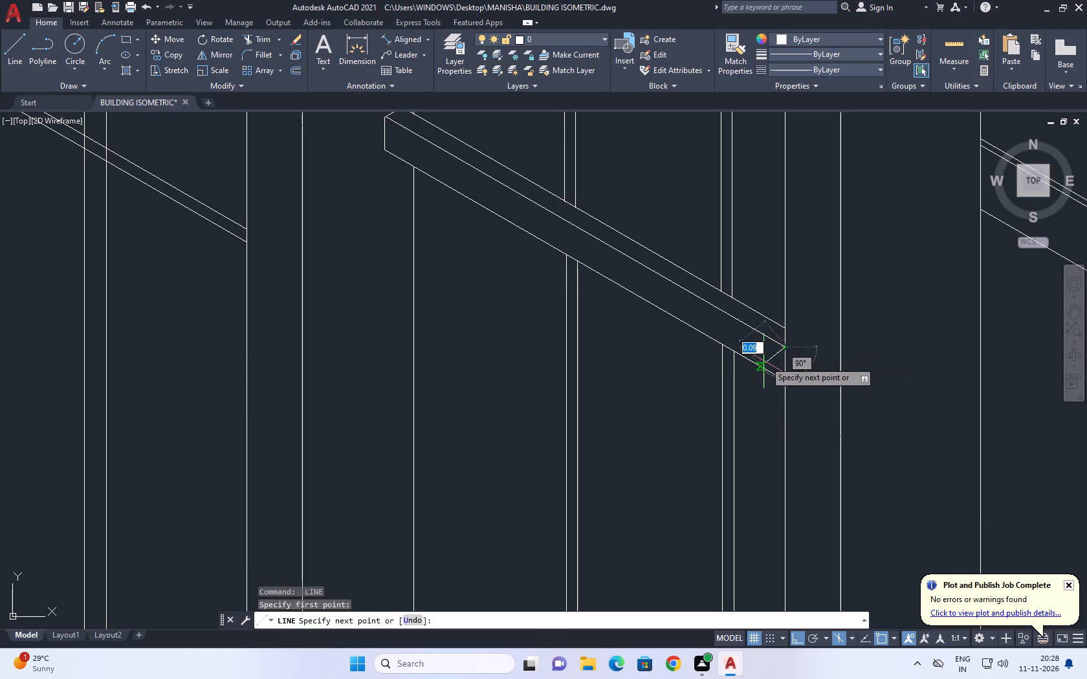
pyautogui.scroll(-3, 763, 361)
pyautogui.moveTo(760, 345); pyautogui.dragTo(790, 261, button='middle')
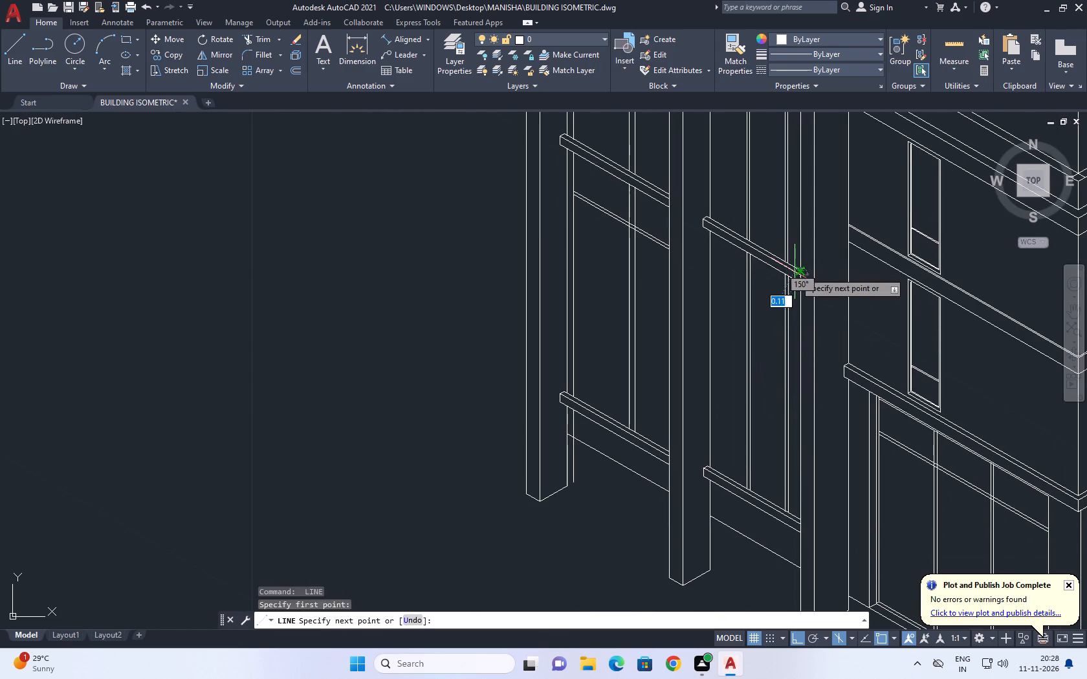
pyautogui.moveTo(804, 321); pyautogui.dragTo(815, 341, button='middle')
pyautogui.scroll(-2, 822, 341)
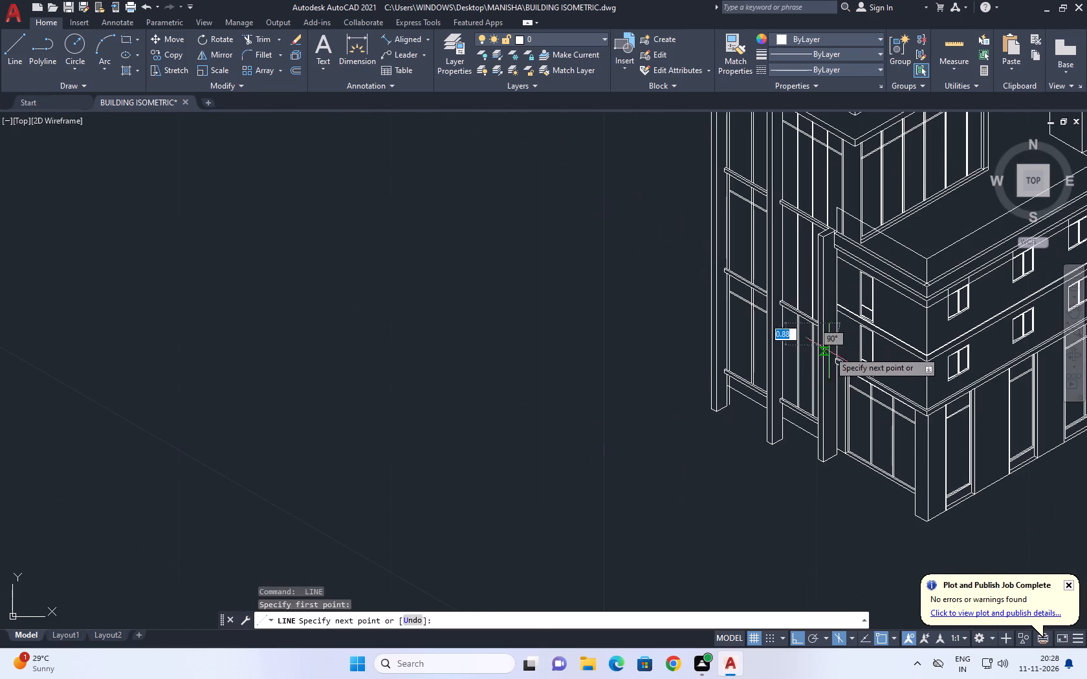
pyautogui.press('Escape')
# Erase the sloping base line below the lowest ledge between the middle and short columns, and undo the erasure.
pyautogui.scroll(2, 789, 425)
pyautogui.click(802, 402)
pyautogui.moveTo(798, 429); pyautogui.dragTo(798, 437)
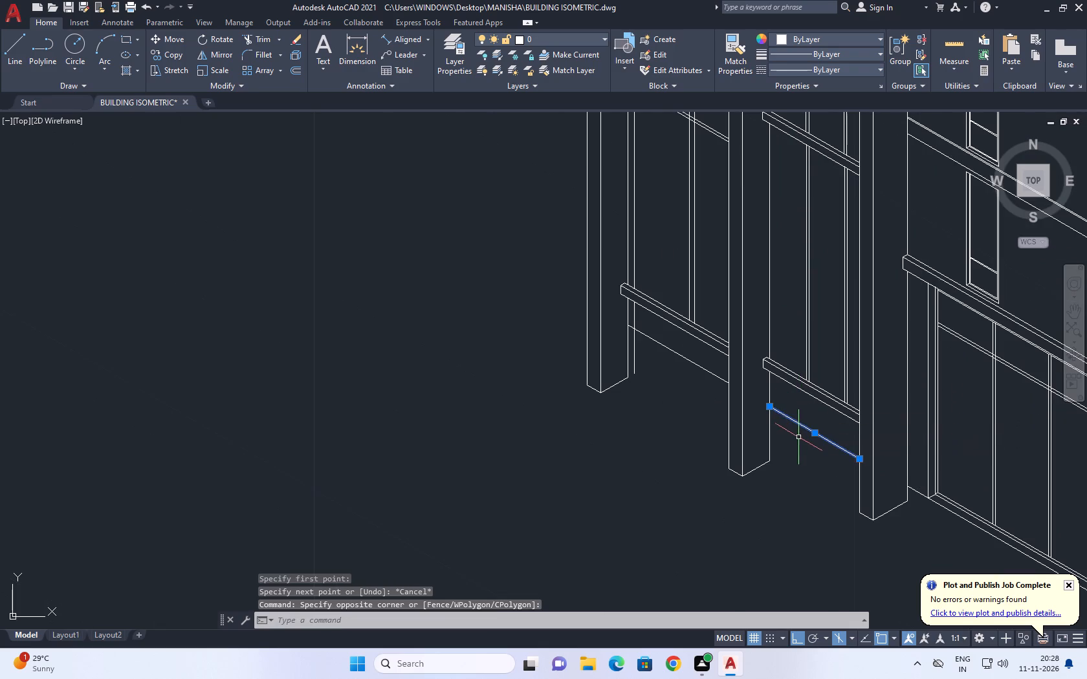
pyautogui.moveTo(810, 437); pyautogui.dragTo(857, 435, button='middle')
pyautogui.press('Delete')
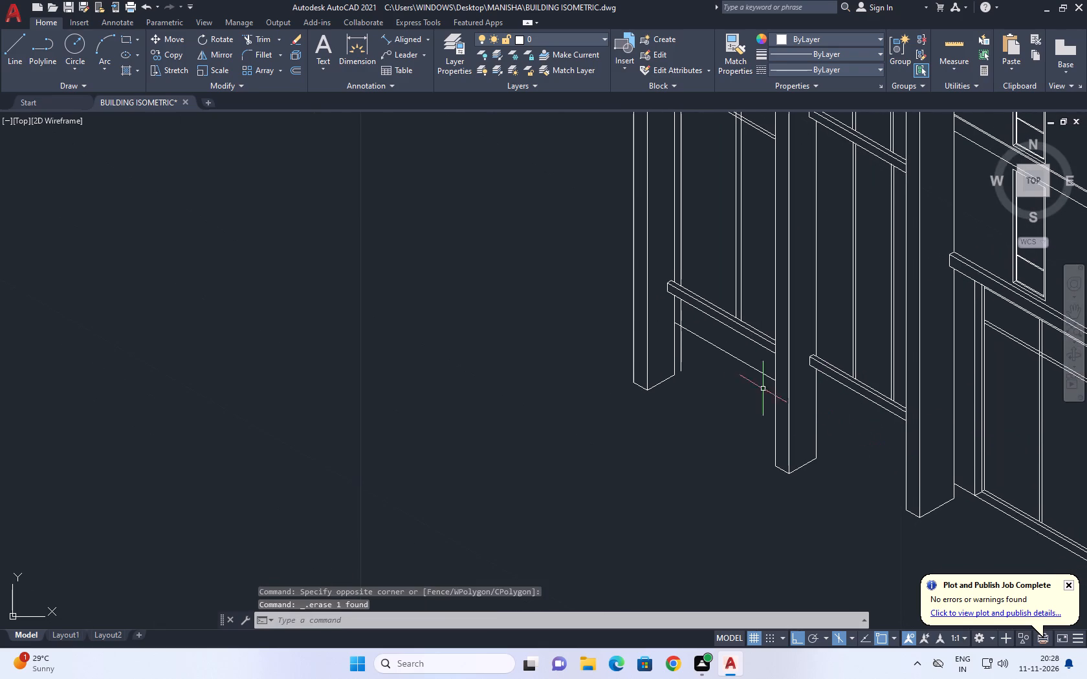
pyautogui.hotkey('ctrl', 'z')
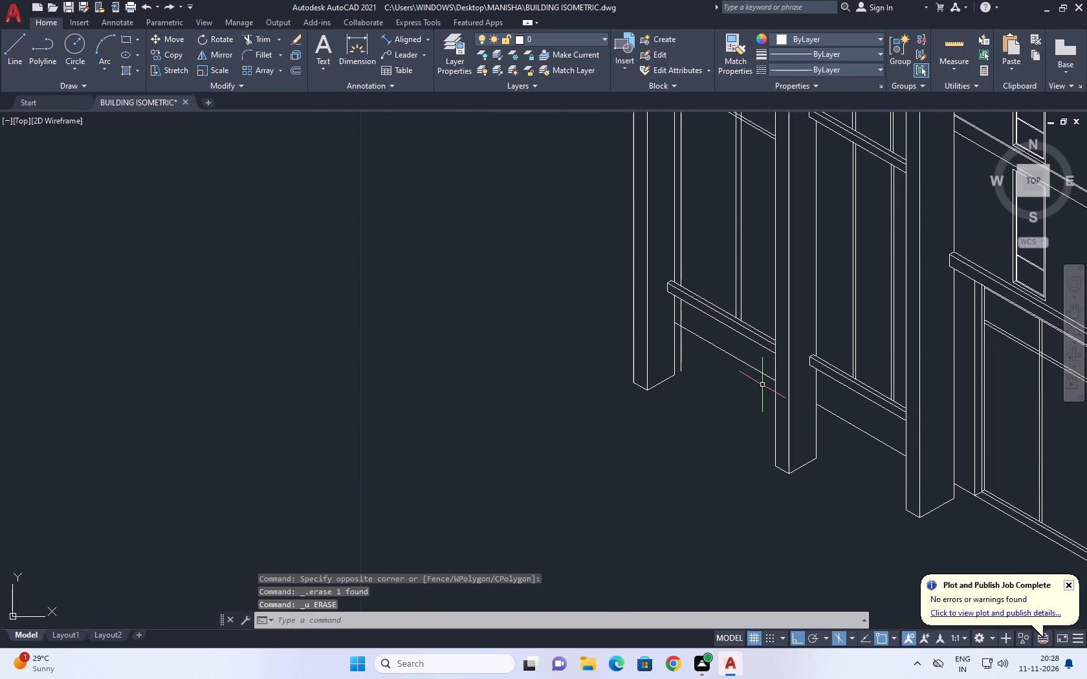
# From the first copied ledge's top corner at the short column, draw a 1-unit line at 210° and continue it parallel to the ledge.
pyautogui.scroll(-3, 805, 395)
pyautogui.scroll(3, 818, 356)
pyautogui.moveTo(840, 325); pyautogui.dragTo(853, 388, button='middle')
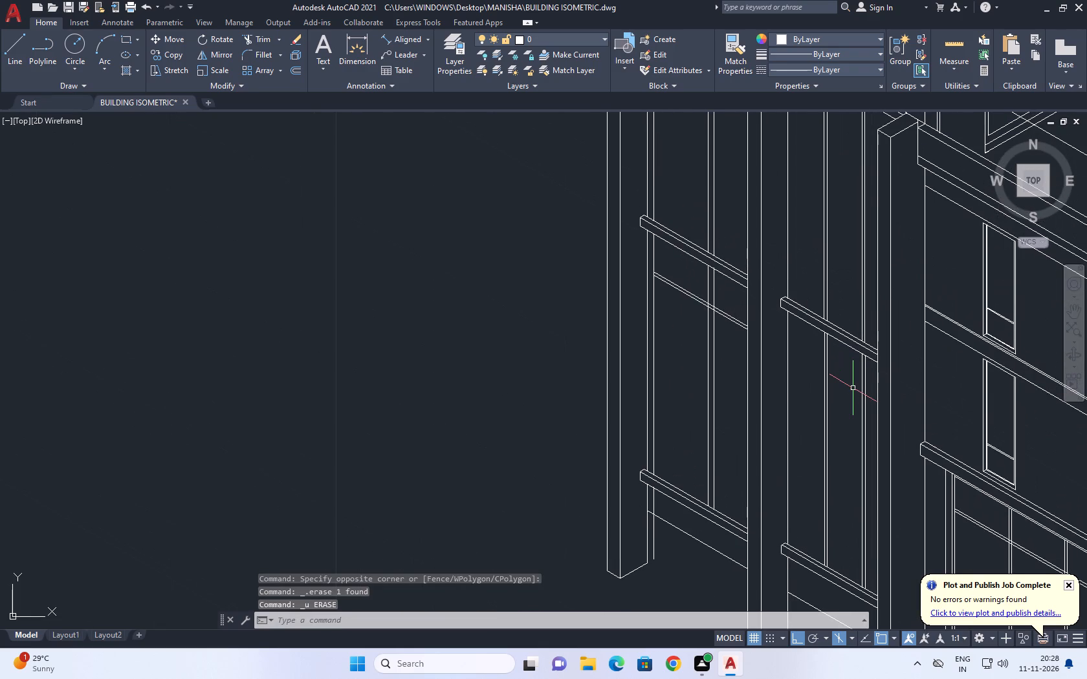
pyautogui.press('l')
pyautogui.press('space')
pyautogui.scroll(2, 866, 357)
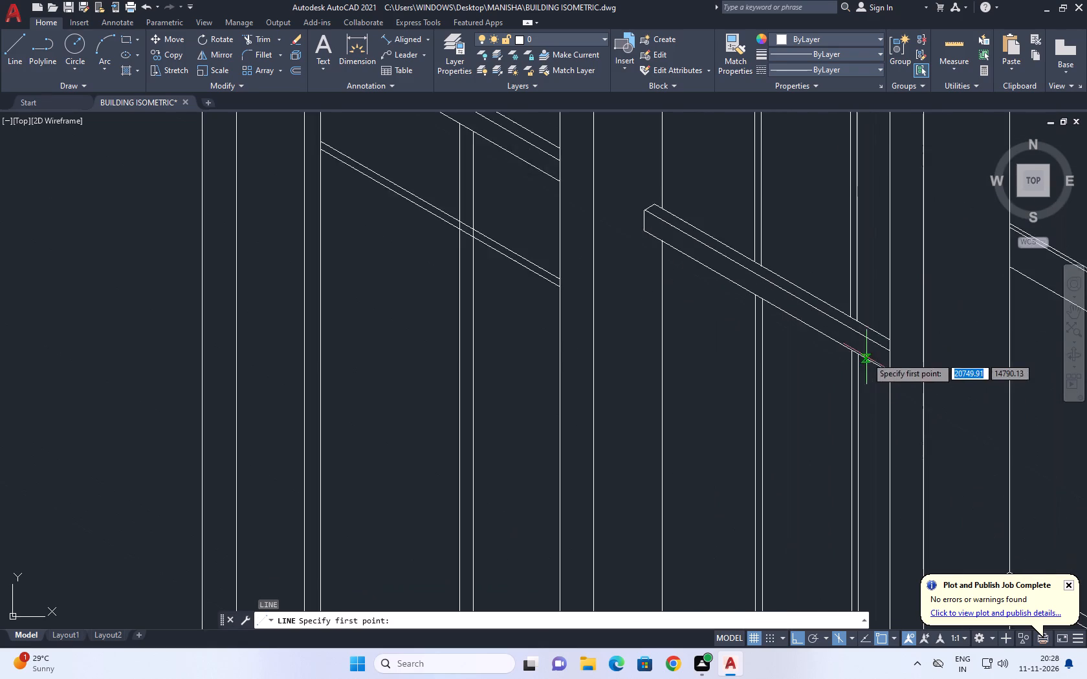
pyautogui.scroll(1, 899, 345)
pyautogui.click(881, 340)
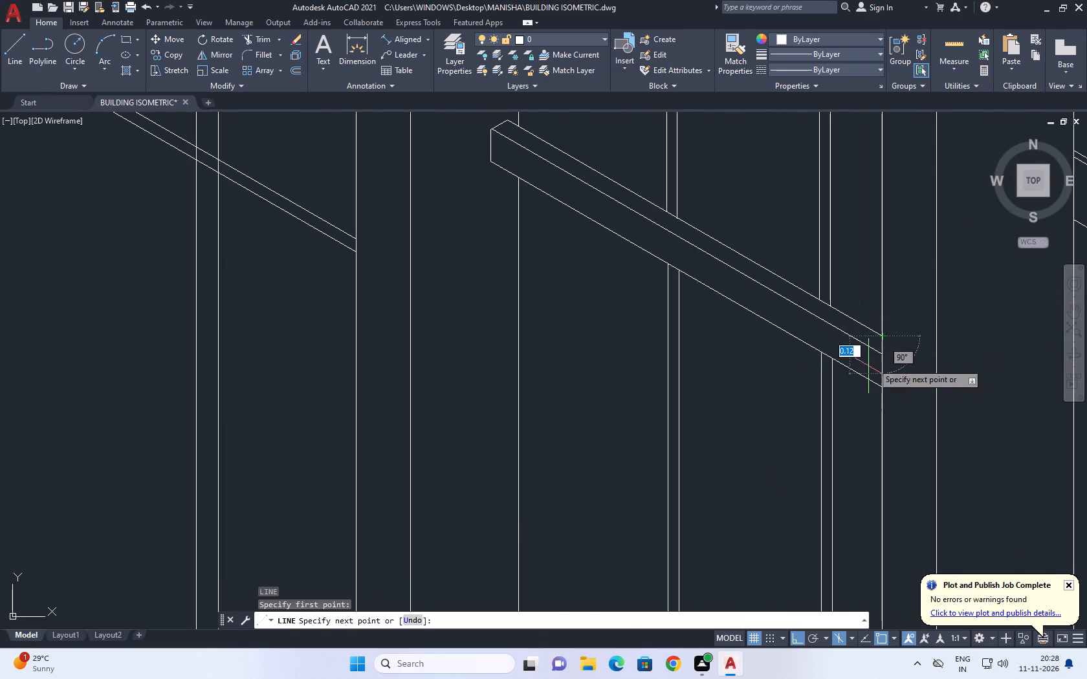
pyautogui.press('F5')
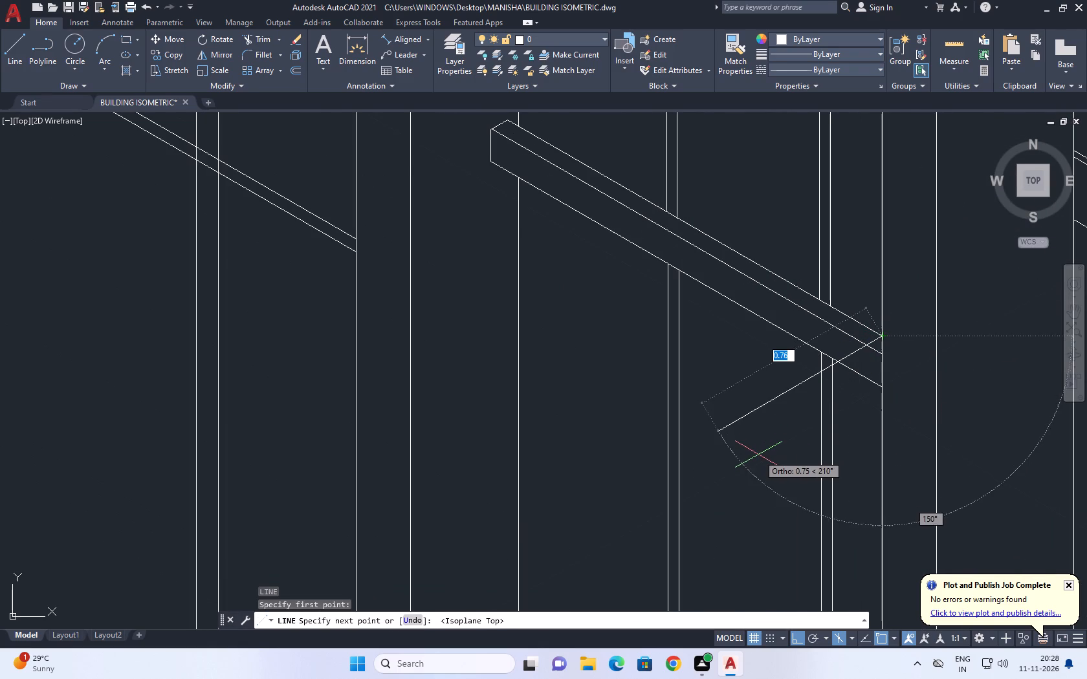
pyautogui.scroll(-1, 756, 455)
pyautogui.moveTo(714, 473); pyautogui.dragTo(789, 462, button='middle')
pyautogui.scroll(1, 791, 456)
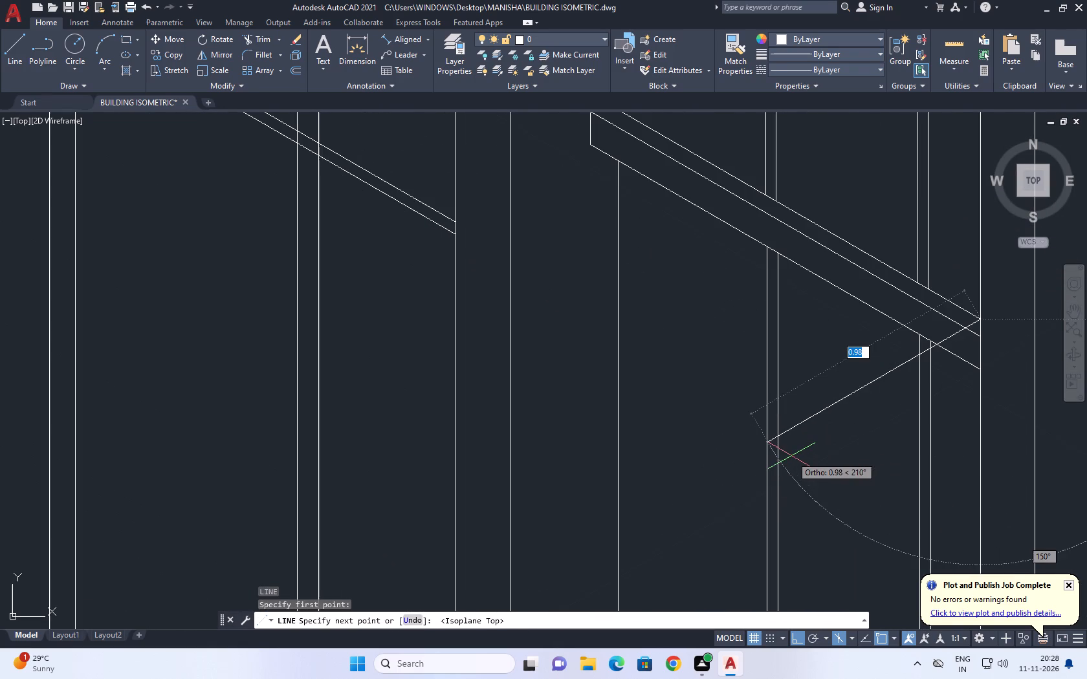
pyautogui.press('1')
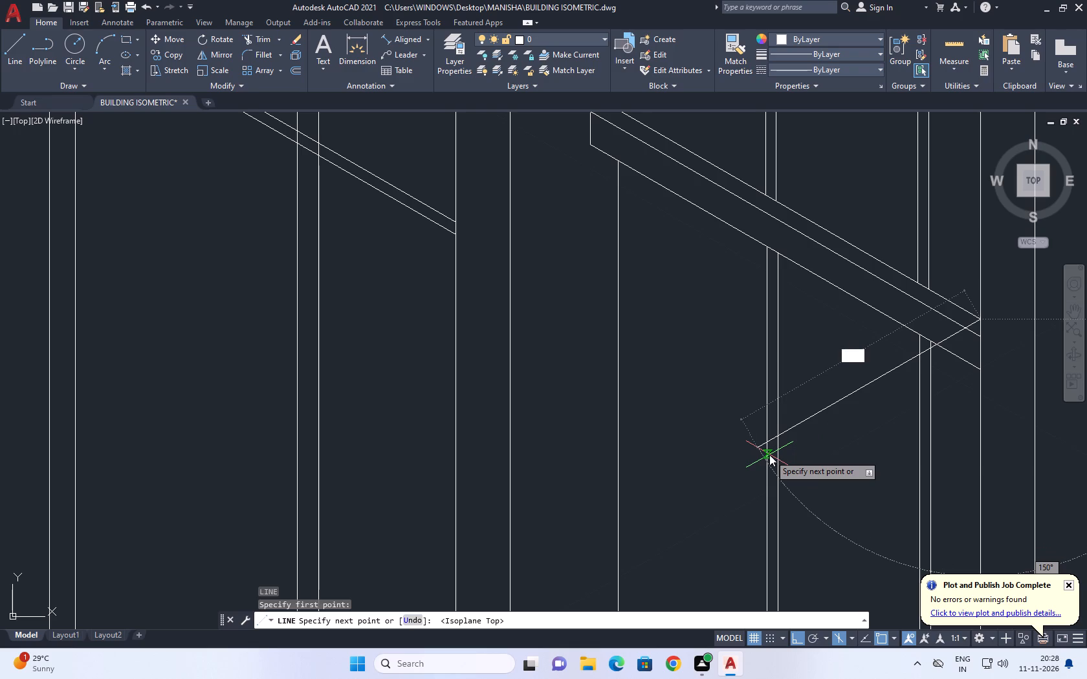
pyautogui.press('Return')
pyautogui.moveTo(569, 310); pyautogui.dragTo(670, 380, button='middle')
pyautogui.scroll(2, 652, 318)
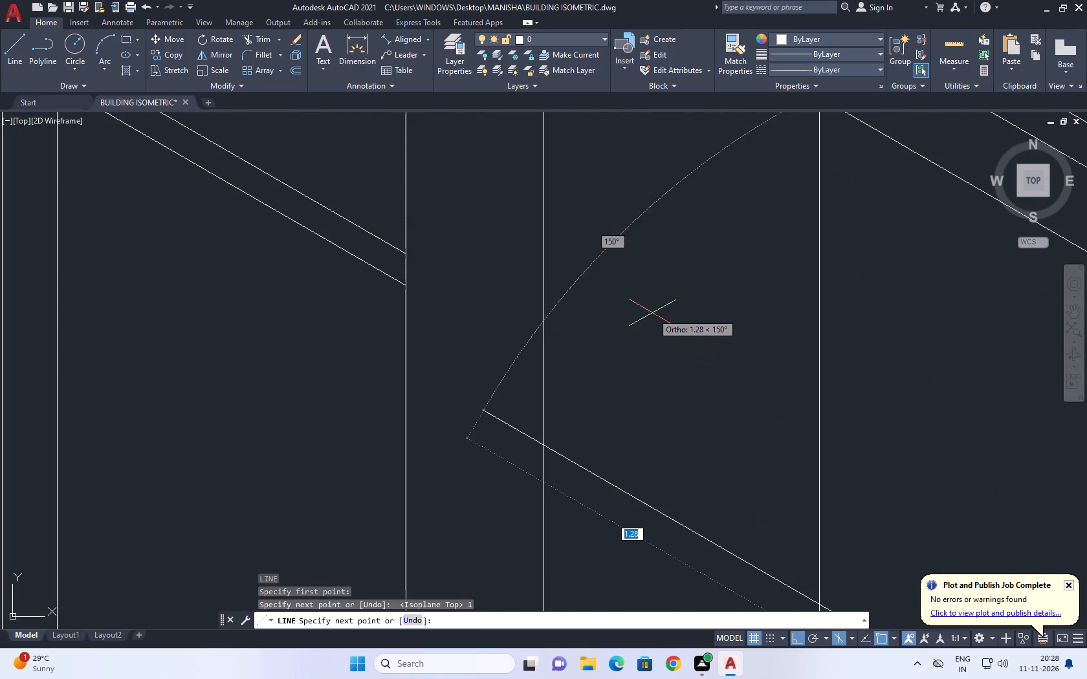
pyautogui.click(649, 278)
pyautogui.press('space')
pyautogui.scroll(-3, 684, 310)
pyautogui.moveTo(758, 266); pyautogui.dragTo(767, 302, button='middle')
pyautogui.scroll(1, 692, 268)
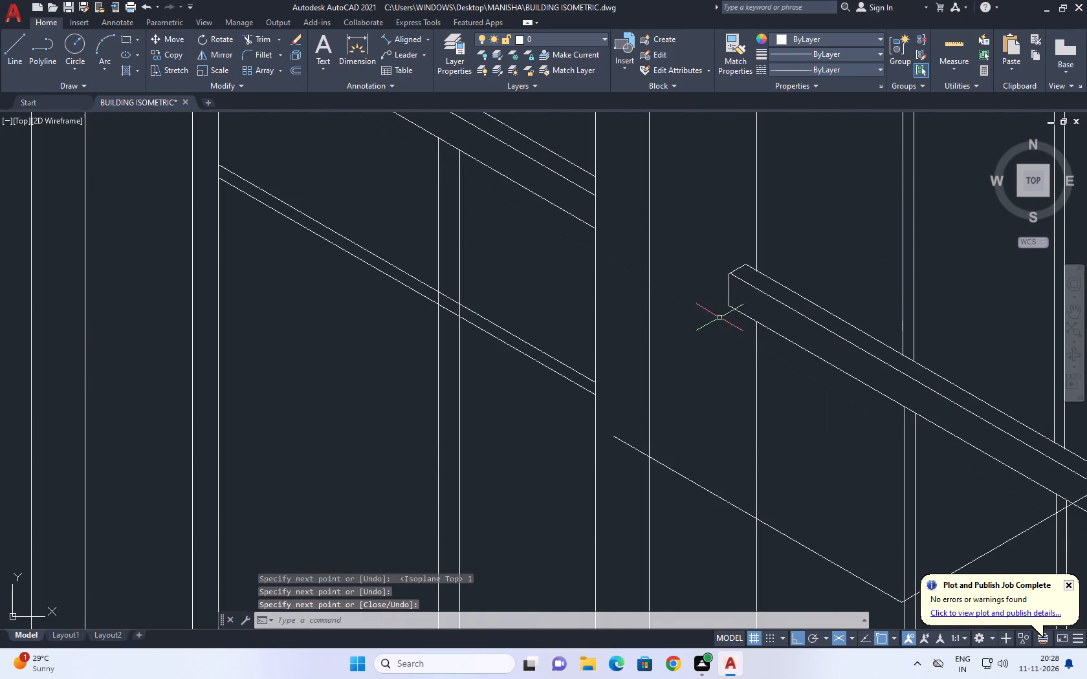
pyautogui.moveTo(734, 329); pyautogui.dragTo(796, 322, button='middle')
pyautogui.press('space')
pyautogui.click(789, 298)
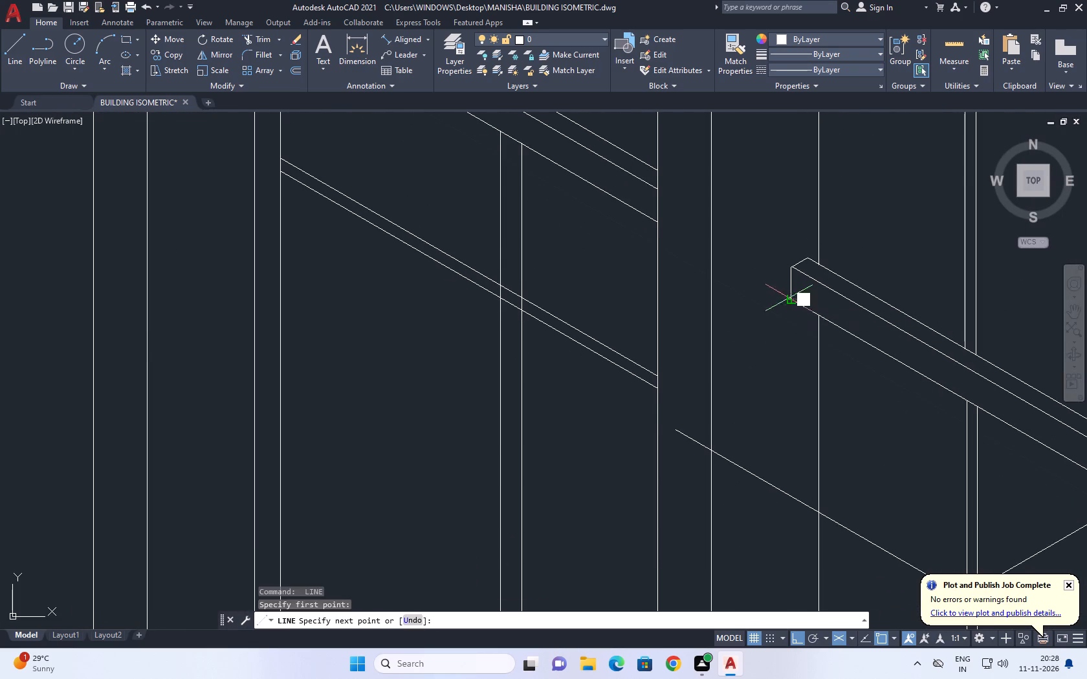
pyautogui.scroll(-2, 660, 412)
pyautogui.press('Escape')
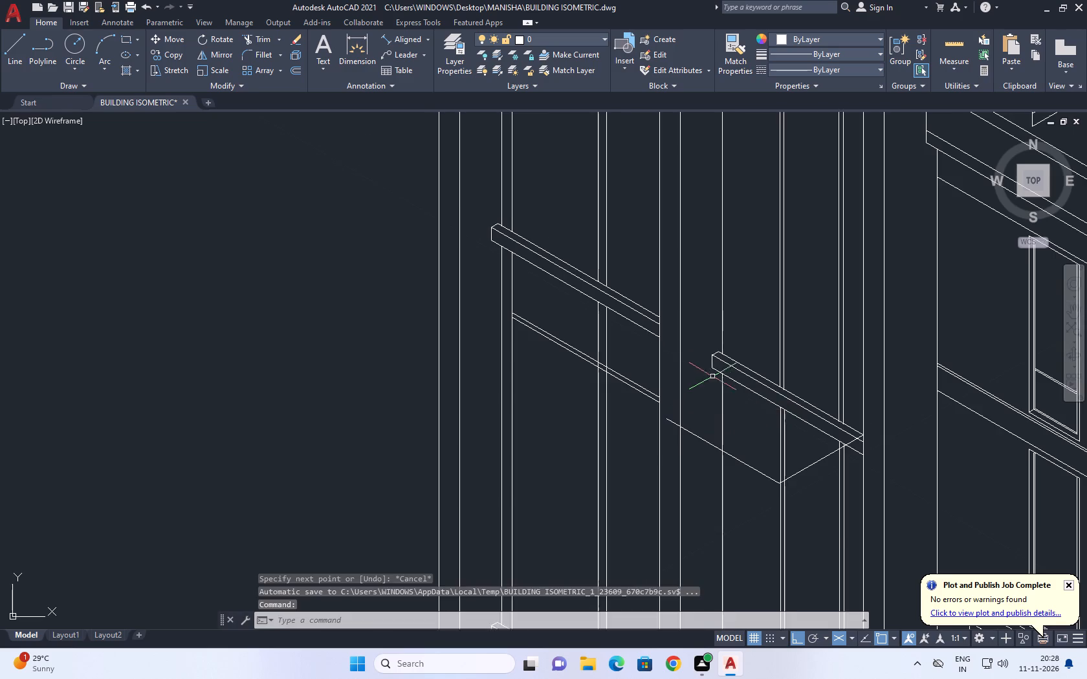
# Draw an isometric line at 210° from the front upper corner of the first copied ledge's free end, past the middle column.
pyautogui.scroll(2, 712, 374)
pyautogui.press('space')
pyautogui.click(708, 329)
pyautogui.moveTo(599, 447); pyautogui.dragTo(668, 377, button='middle')
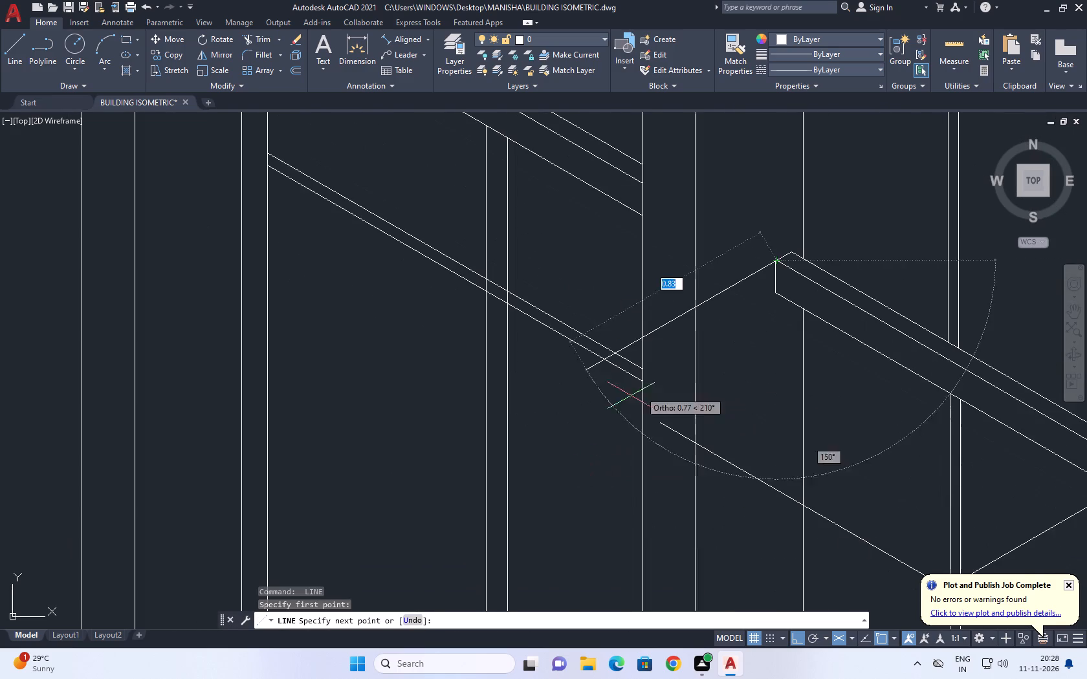
pyautogui.click(593, 433)
pyautogui.press('space')
# Fillet the new side line and the line parallel to the ledge with zero radius to close the slab outline's corner.
pyautogui.write('F')
pyautogui.press('space')
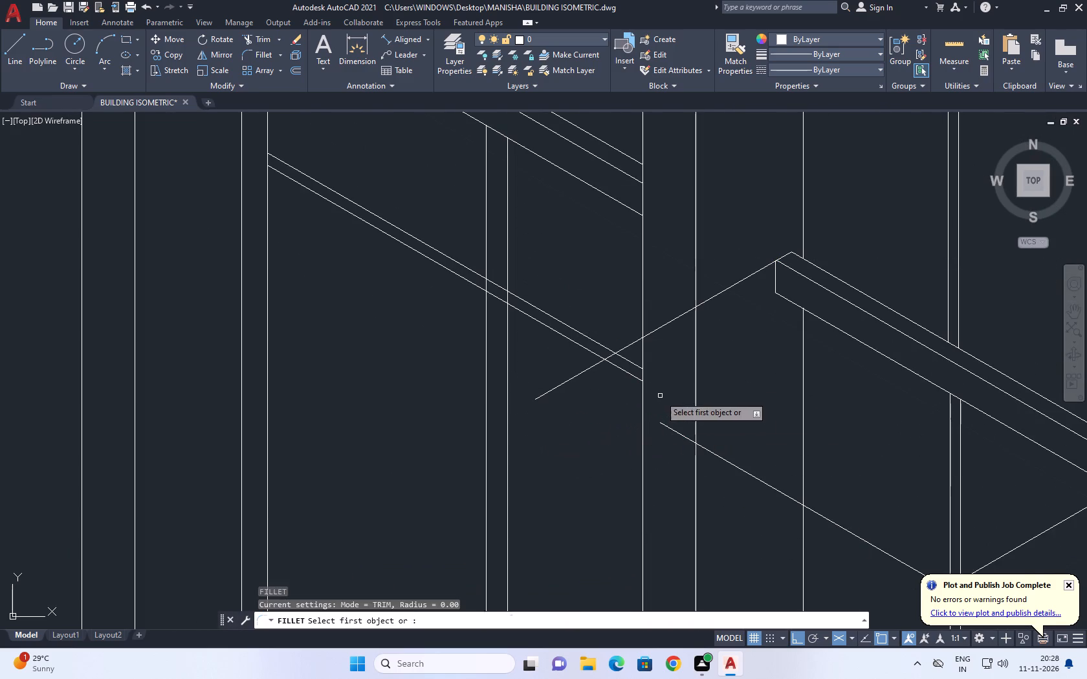
pyautogui.click(672, 429)
pyautogui.click(654, 329)
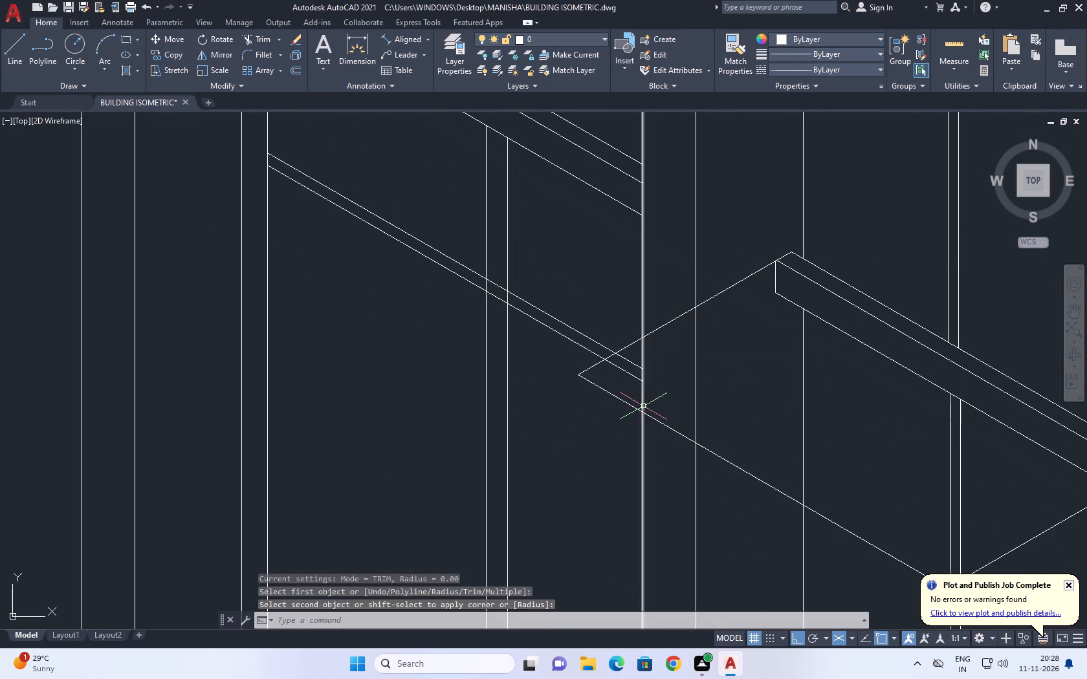
# Trim the window rail ends and the column and mullion lines lying inside the new slab outline.
pyautogui.scroll(-1, 641, 407)
pyautogui.write('TR')
pyautogui.press('space')
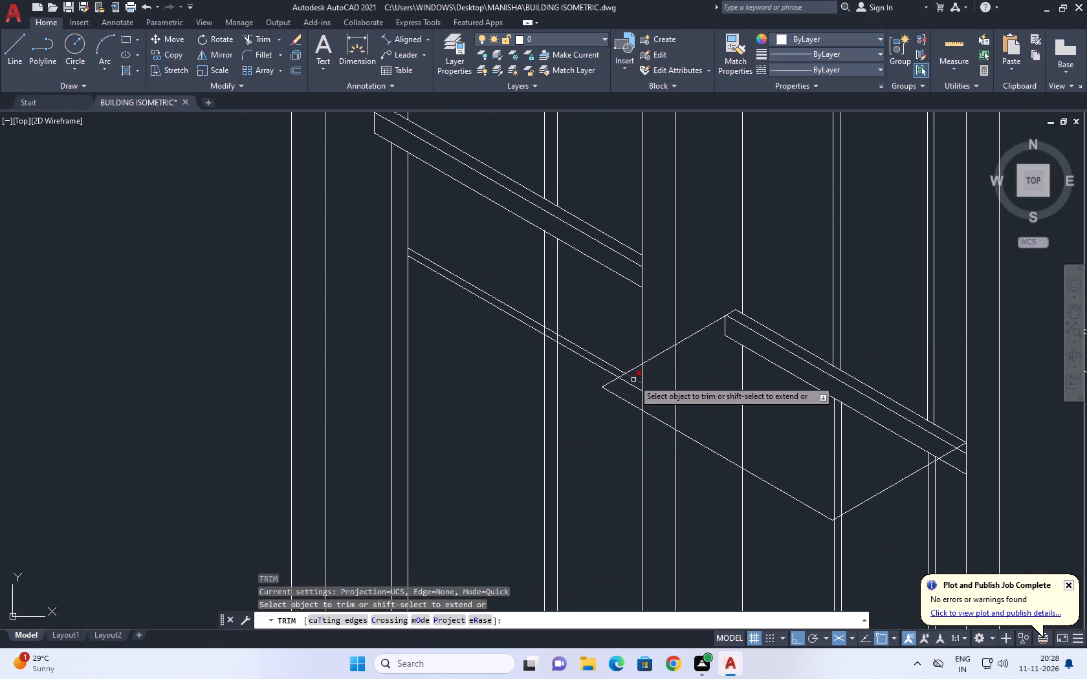
pyautogui.click(633, 380)
pyautogui.click(633, 387)
pyautogui.click(647, 380)
pyautogui.doubleClick(687, 373)
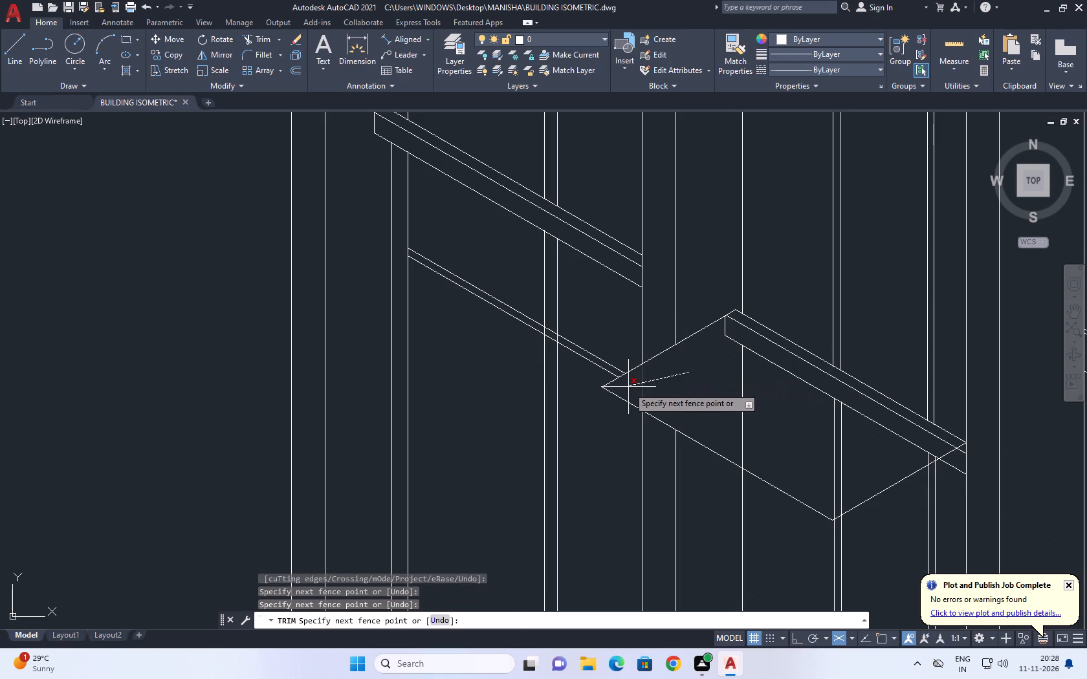
pyautogui.click(628, 387)
pyautogui.click(741, 392)
pyautogui.click(844, 441)
pyautogui.click(782, 424)
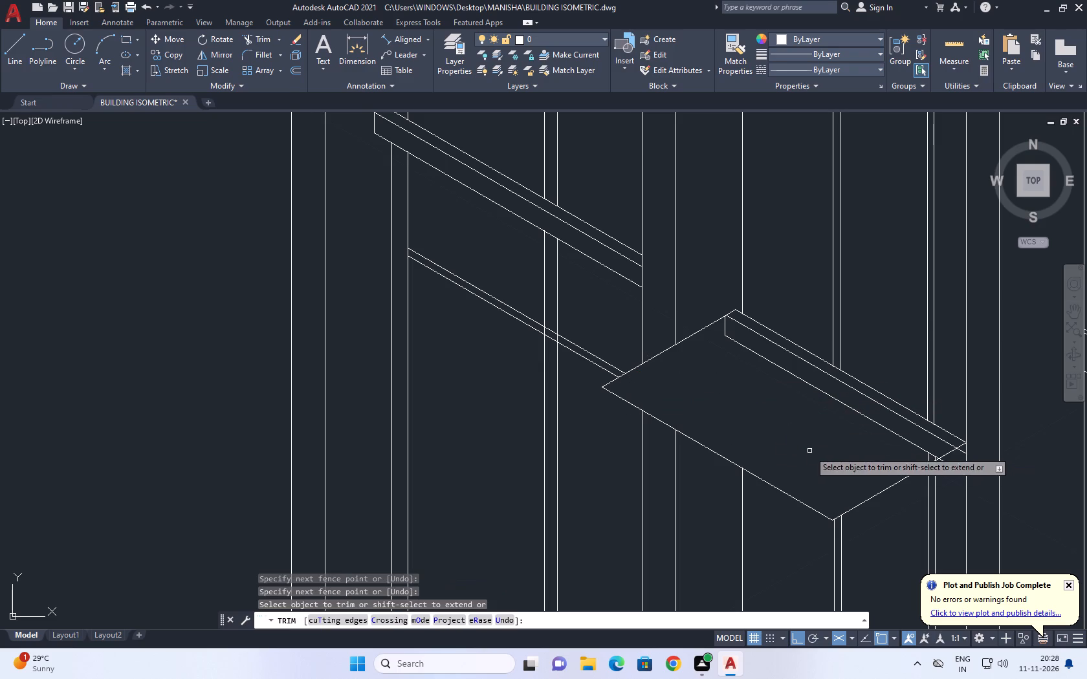
# Trim the two vertical mullion lines between the ledge's lower edge and the slab's side near the short column.
pyautogui.moveTo(837, 456); pyautogui.dragTo(782, 396, button='middle')
pyautogui.scroll(3, 909, 416)
pyautogui.scroll(3, 788, 350)
pyautogui.click(783, 349)
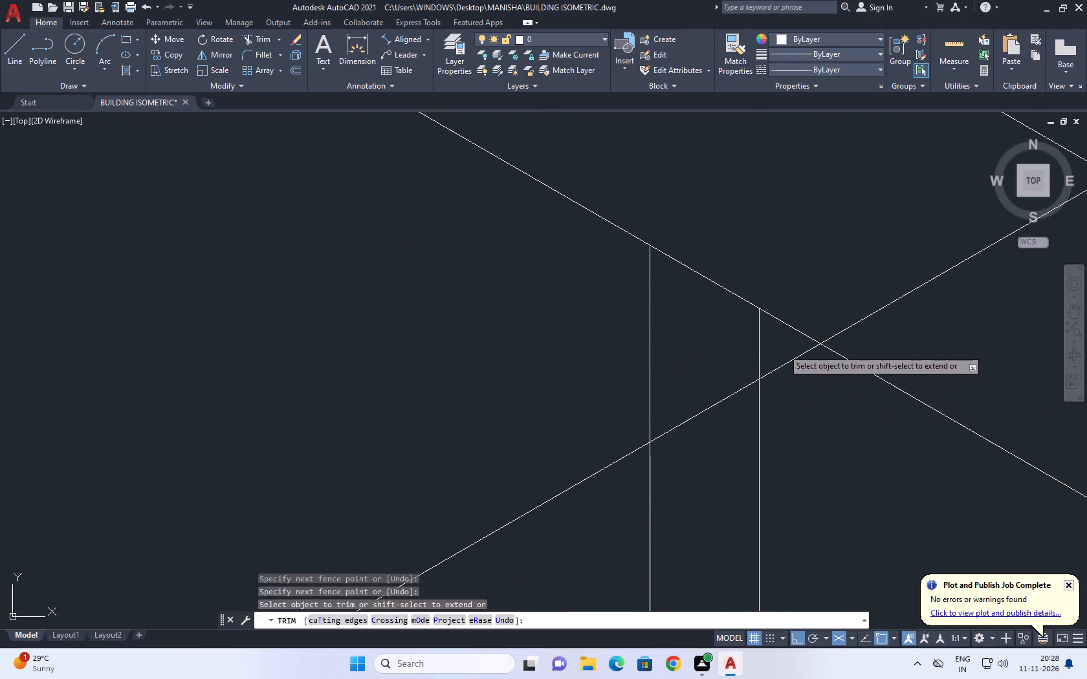
pyautogui.moveTo(653, 356); pyautogui.dragTo(633, 352)
pyautogui.click(687, 349)
pyautogui.moveTo(601, 348); pyautogui.dragTo(583, 350)
pyautogui.scroll(-5, 754, 359)
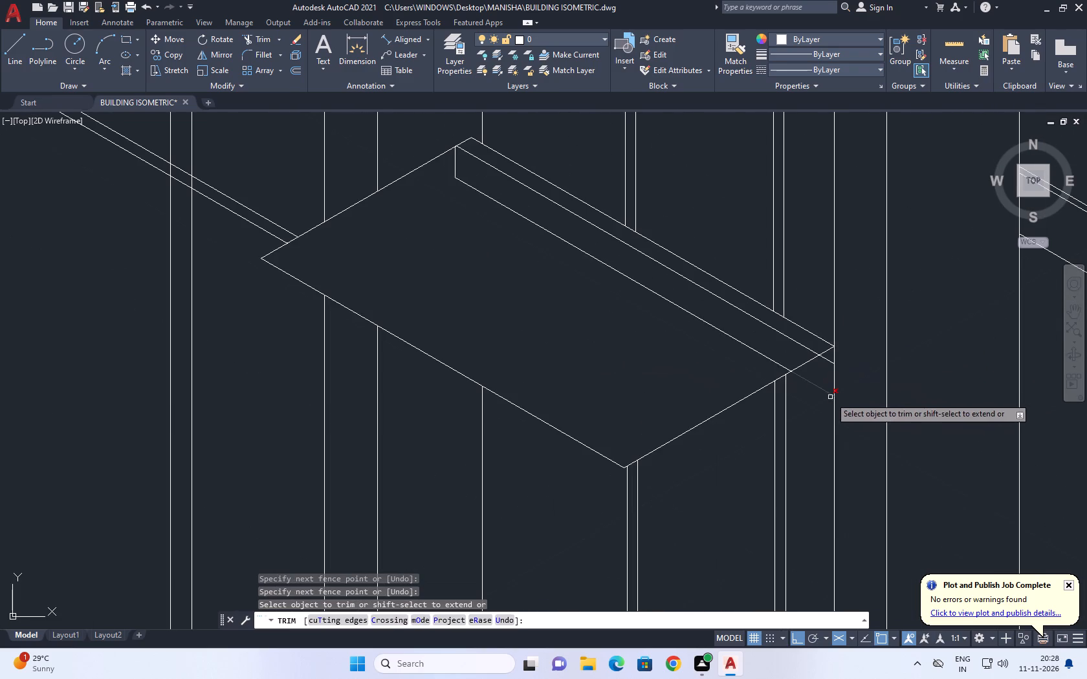
pyautogui.press('space')
# Trim the copied ledge's long lines and its short vertical end line lying inside the slab outline.
pyautogui.moveTo(721, 296); pyautogui.dragTo(768, 347, button='middle')
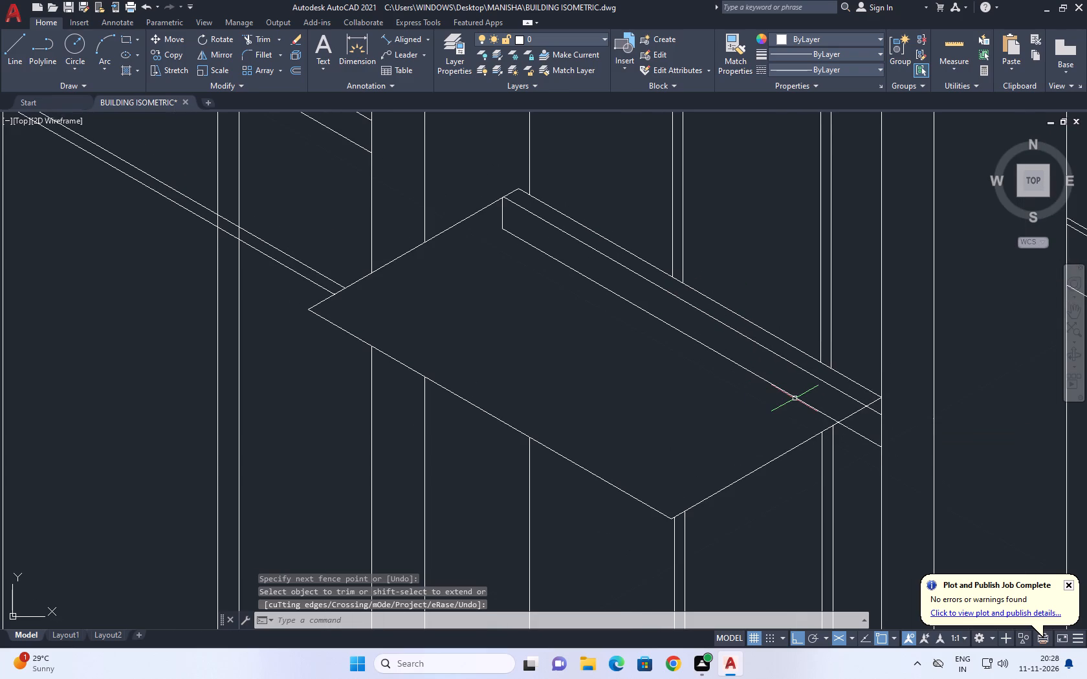
pyautogui.press('space')
pyautogui.scroll(2, 801, 383)
pyautogui.click(829, 355)
pyautogui.click(710, 403)
pyautogui.scroll(-2, 798, 396)
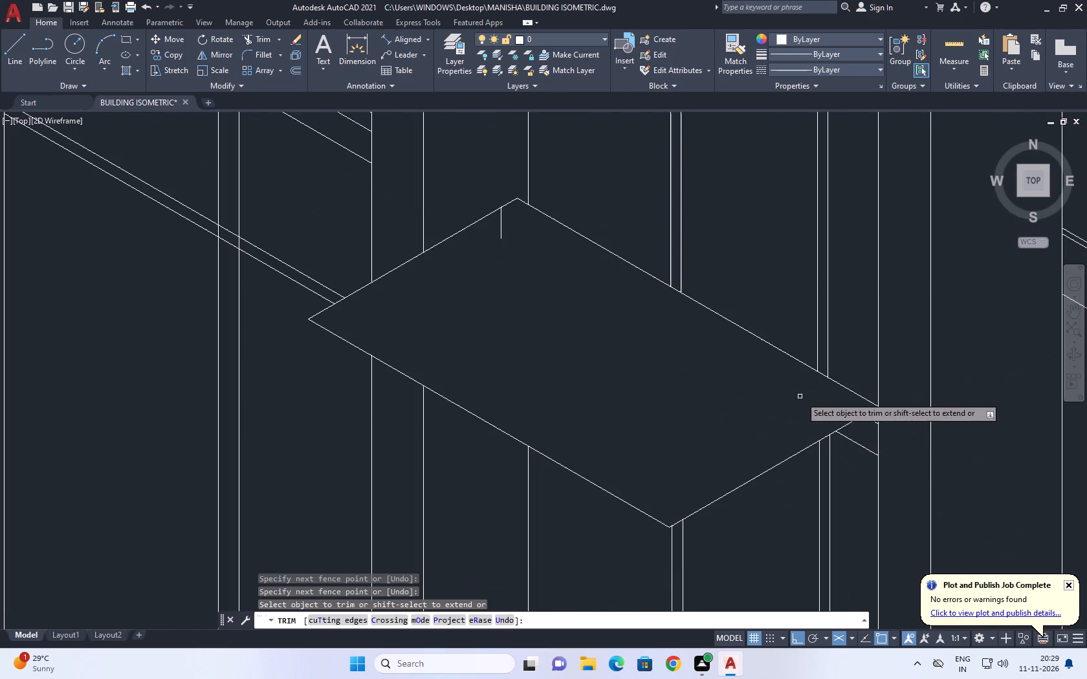
pyautogui.click(512, 220)
pyautogui.moveTo(496, 228); pyautogui.dragTo(487, 235)
pyautogui.moveTo(616, 387); pyautogui.dragTo(630, 383, button='middle')
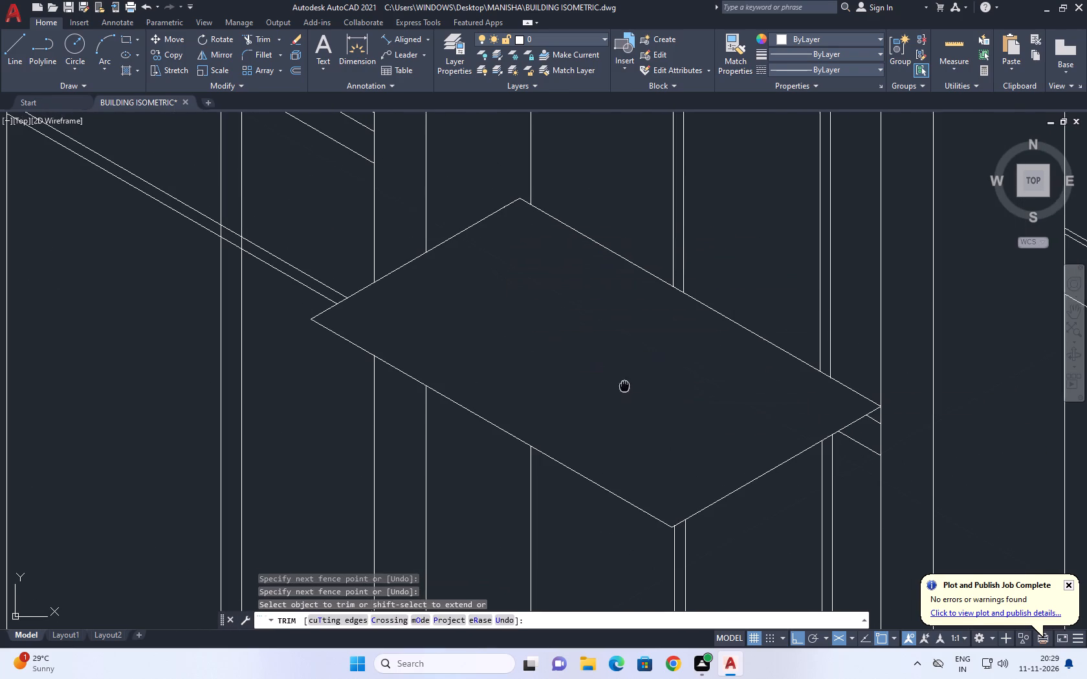
pyautogui.moveTo(630, 383); pyautogui.dragTo(657, 337, button='middle')
pyautogui.press('space')
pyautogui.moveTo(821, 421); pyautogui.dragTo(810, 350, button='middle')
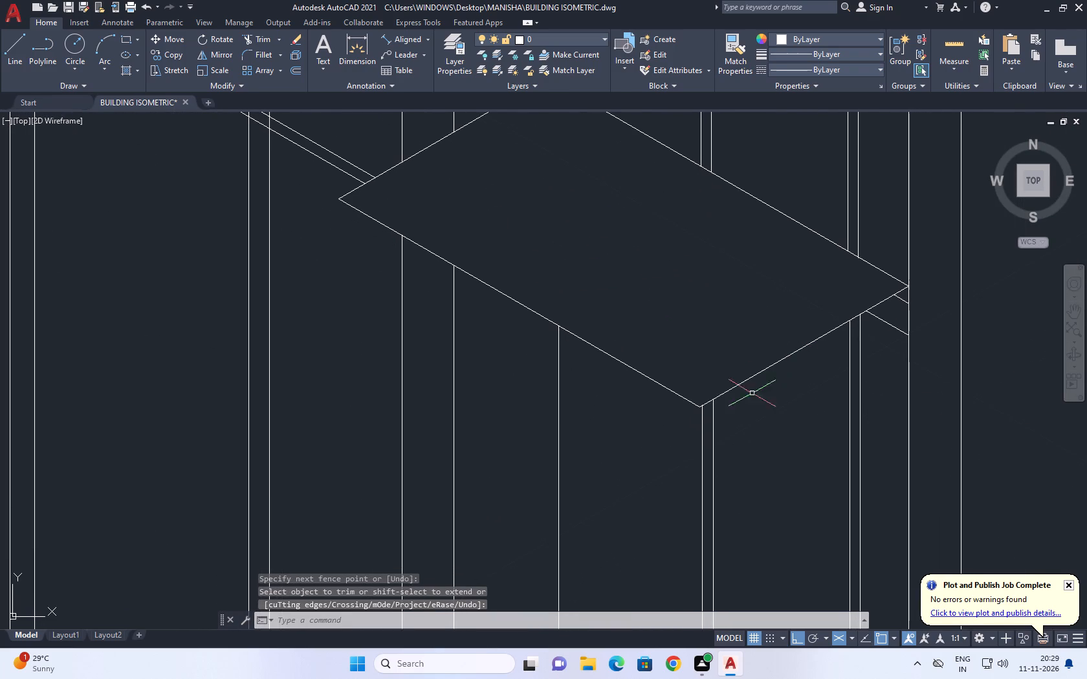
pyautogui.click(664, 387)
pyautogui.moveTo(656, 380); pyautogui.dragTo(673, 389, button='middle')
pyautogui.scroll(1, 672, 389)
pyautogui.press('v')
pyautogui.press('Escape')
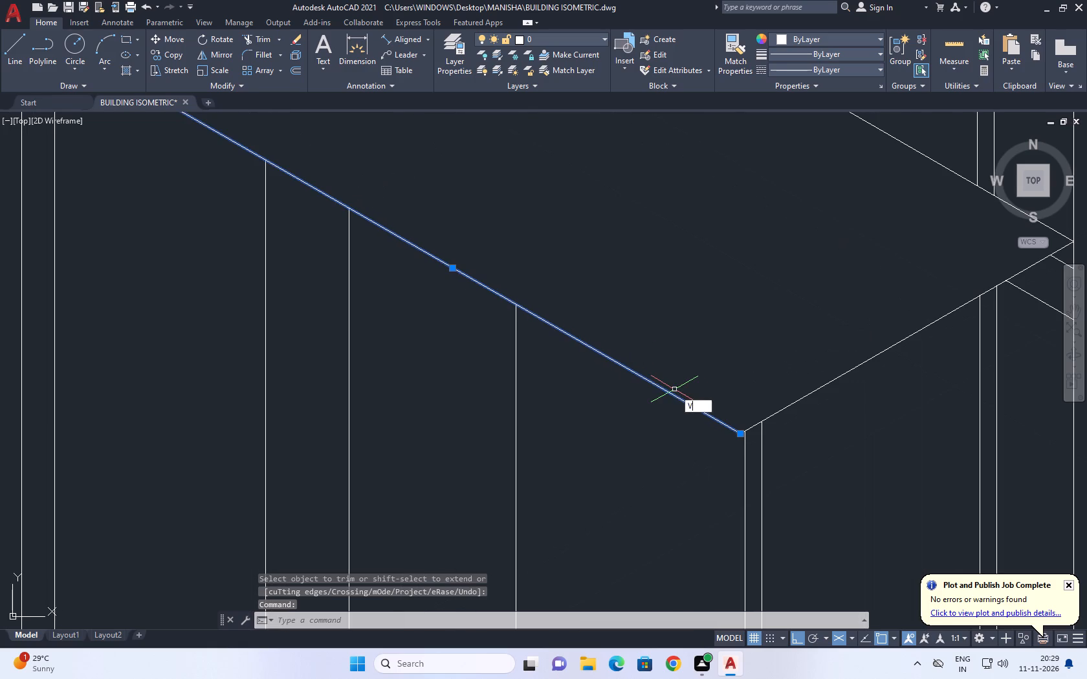
# Copy the slab's outer long edge, parallel to the ledge, 0.1 straight down in the right isoplane.
pyautogui.click(659, 364)
pyautogui.click(605, 393)
pyautogui.scroll(-1, 640, 360)
pyautogui.moveTo(641, 360); pyautogui.dragTo(659, 387, button='middle')
pyautogui.scroll(-2, 664, 386)
pyautogui.press('c')
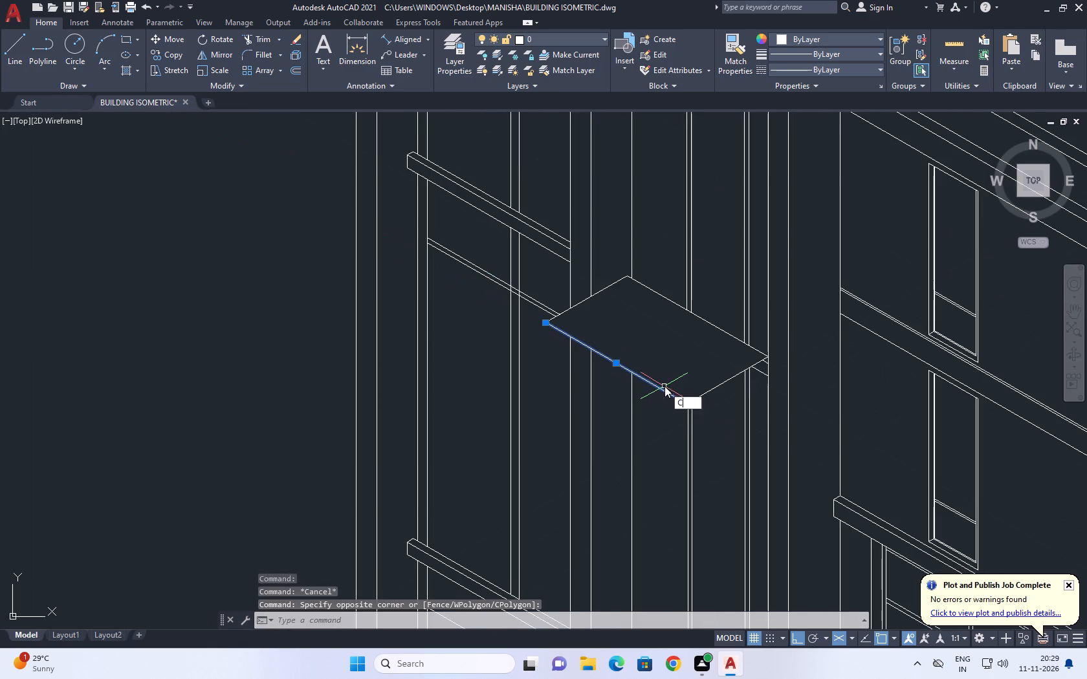
pyautogui.press('o')
pyautogui.press('space')
pyautogui.scroll(3, 674, 398)
pyautogui.click(712, 426)
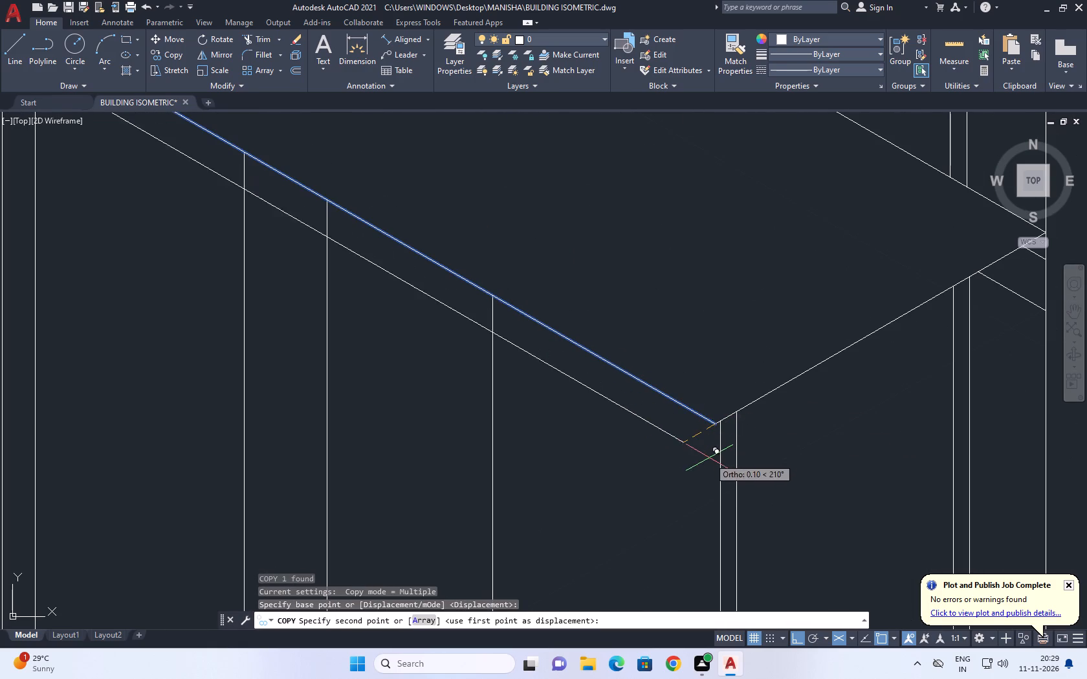
pyautogui.press('F5')
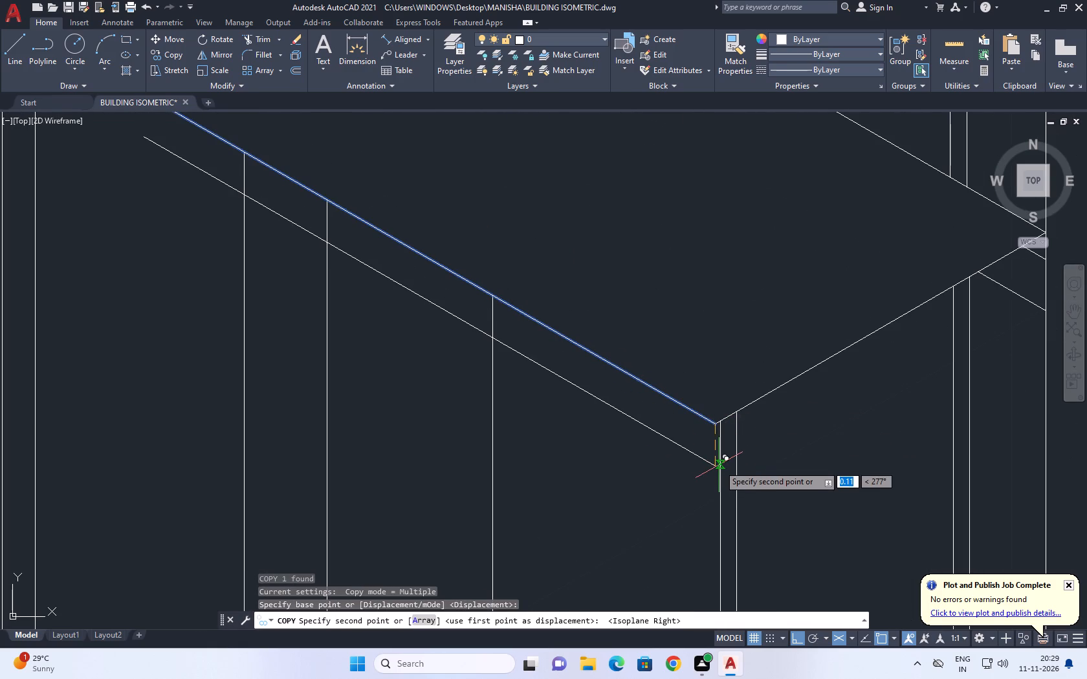
pyautogui.write('0.')
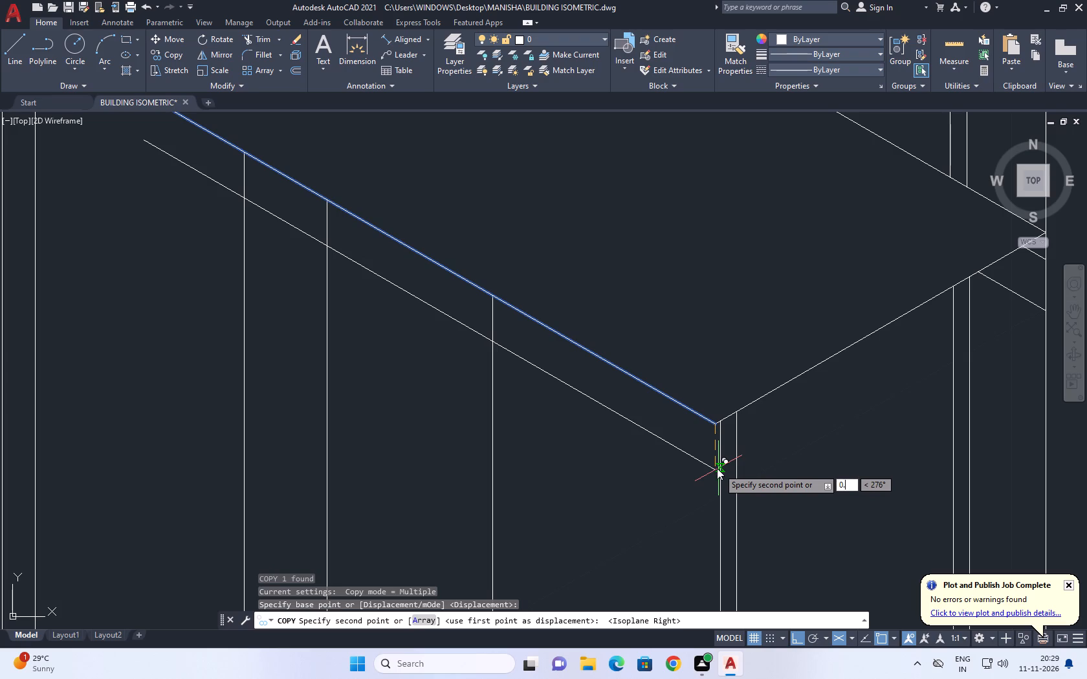
pyautogui.press('1')
pyautogui.press('Return')
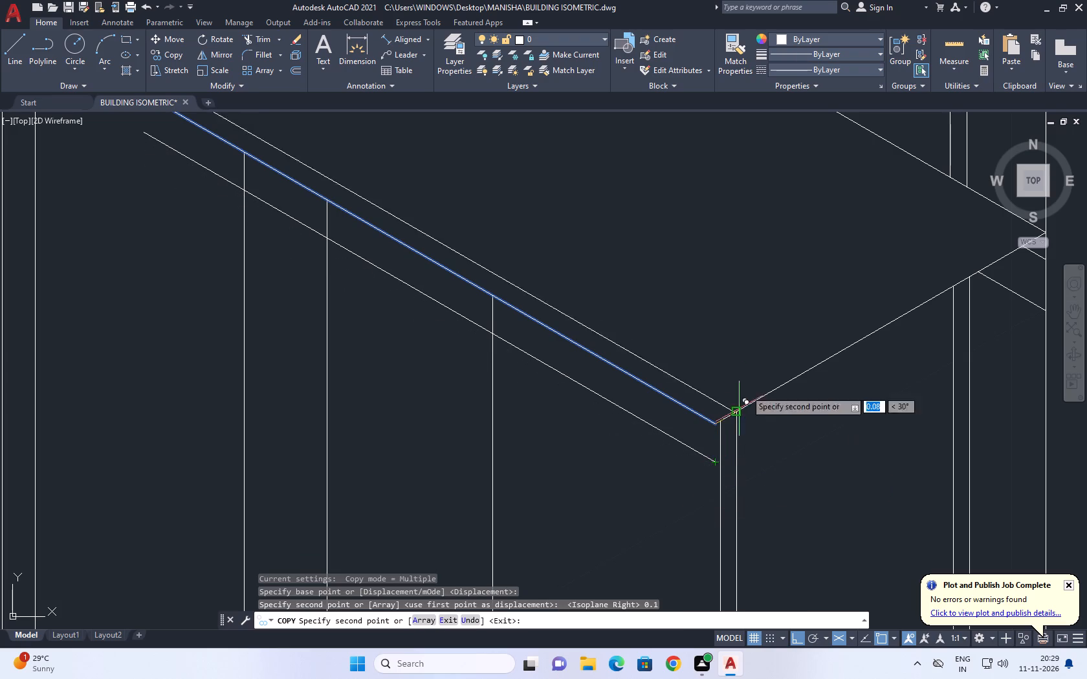
pyautogui.scroll(-1, 798, 447)
pyautogui.press('space')
# Trim the vertical column and mullion lines between the slab's outer long edge and its lower copy.
pyautogui.moveTo(780, 435); pyautogui.dragTo(762, 442, button='middle')
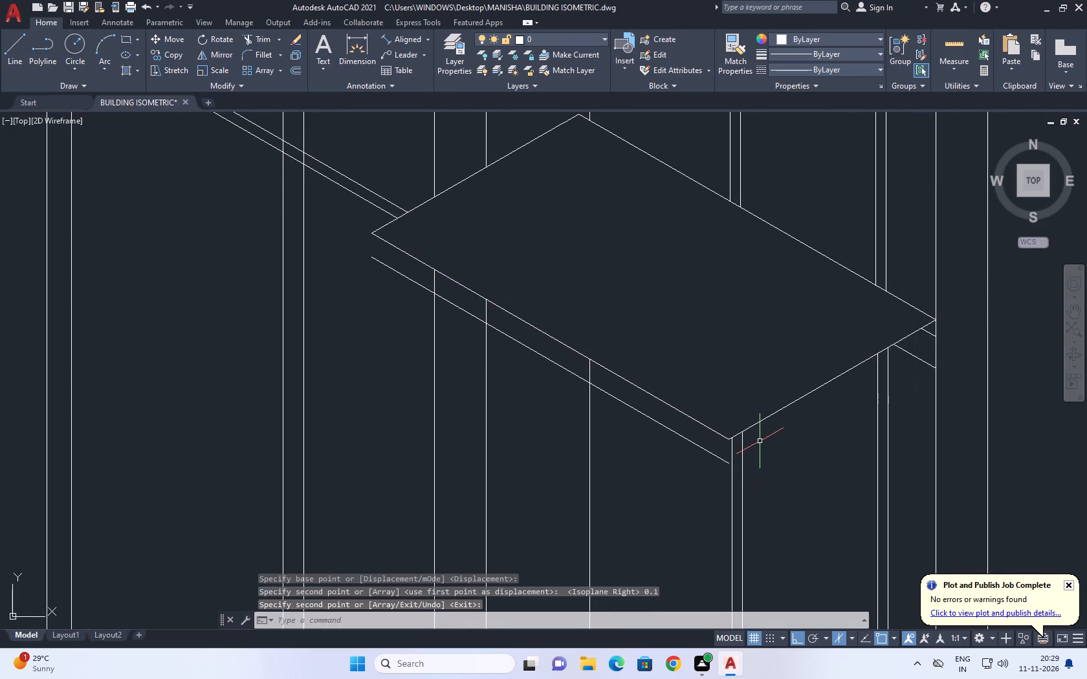
pyautogui.write('TR')
pyautogui.press('space')
pyautogui.scroll(1, 415, 272)
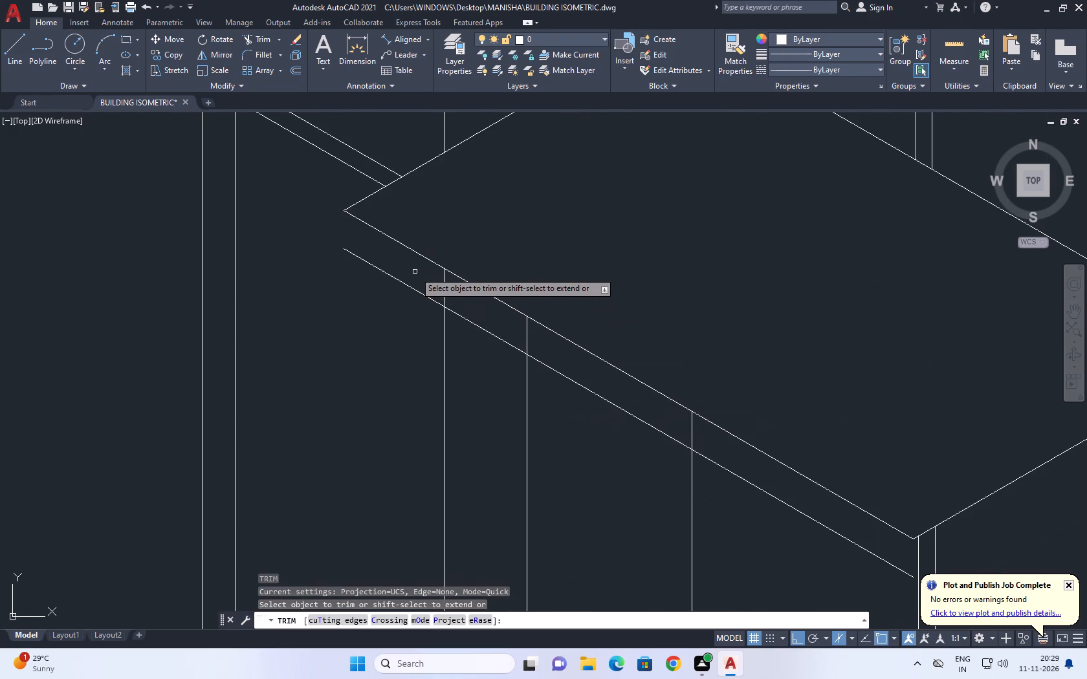
pyautogui.click(415, 272)
pyautogui.click(738, 455)
pyautogui.moveTo(932, 486); pyautogui.dragTo(686, 253, button='middle')
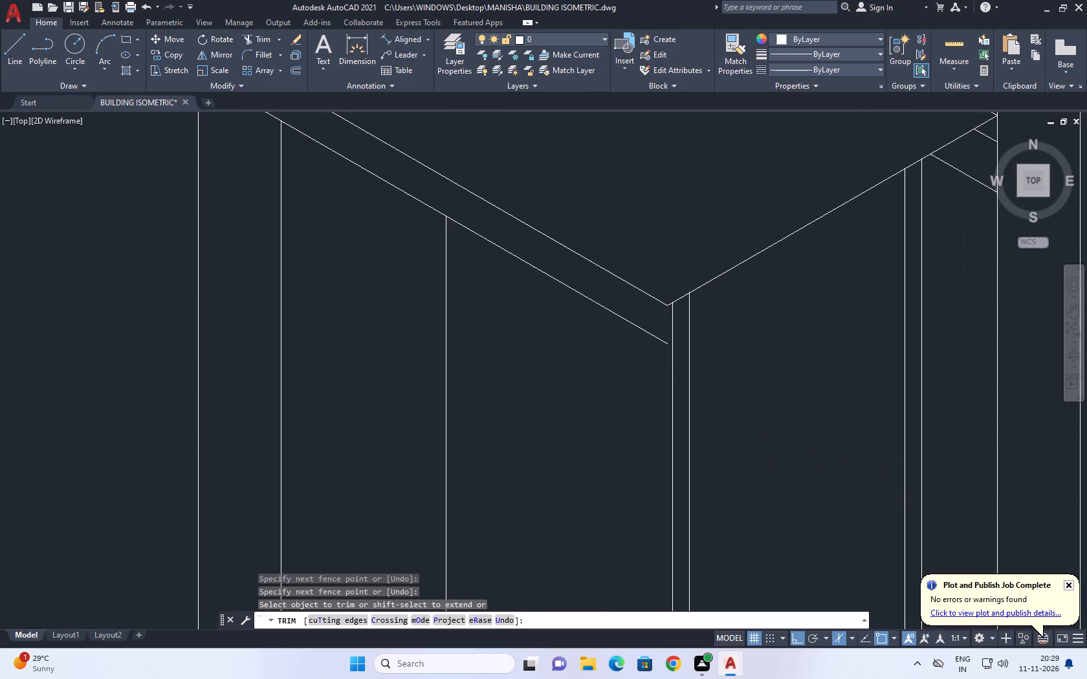
pyautogui.press('space')
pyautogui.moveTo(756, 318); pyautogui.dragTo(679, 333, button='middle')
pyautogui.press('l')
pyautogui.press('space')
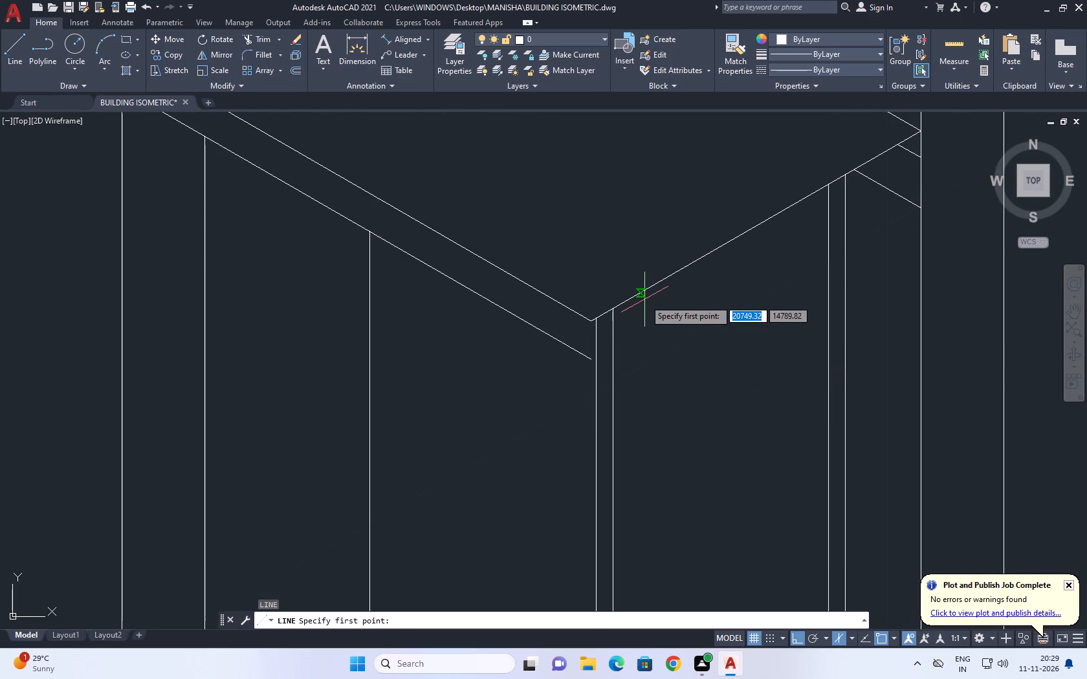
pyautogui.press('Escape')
# Copy the slab's side edge near the short column straight down by 0.10 to meet the lower long edge's end.
pyautogui.click(681, 276)
pyautogui.click(652, 274)
pyautogui.moveTo(686, 274); pyautogui.dragTo(690, 317, button='middle')
pyautogui.write('CO')
pyautogui.press('space')
pyautogui.scroll(1, 613, 364)
pyautogui.click(589, 361)
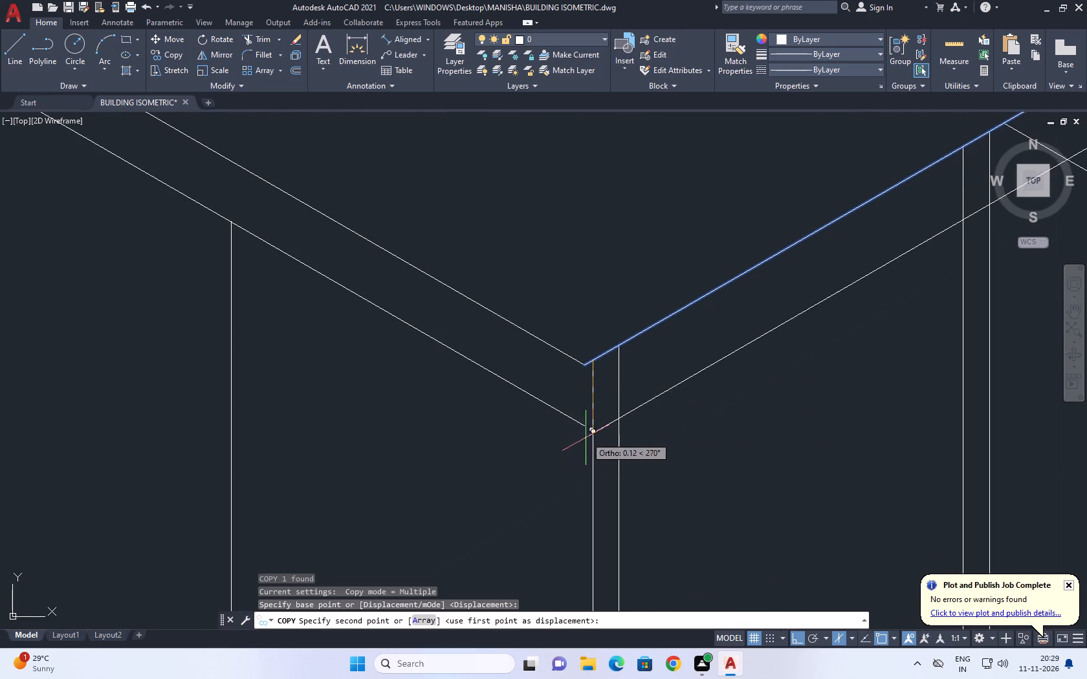
pyautogui.scroll(2, 608, 455)
pyautogui.scroll(1, 580, 402)
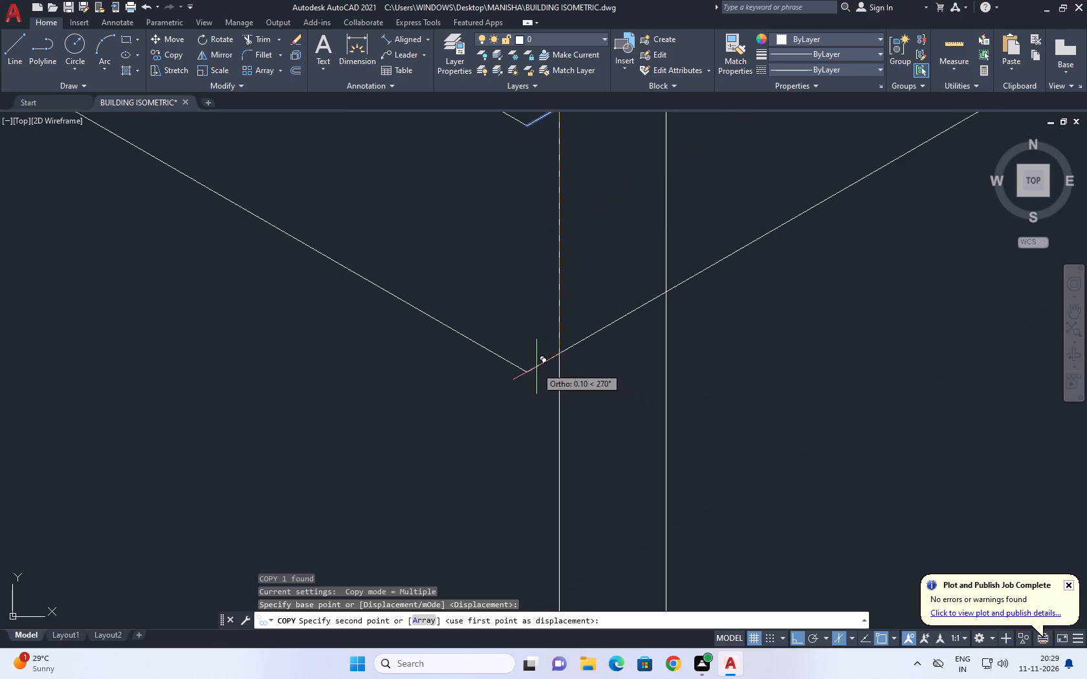
pyautogui.click(536, 367)
pyautogui.press('space')
# Trim the vertical mullion lines and ledge ends lying within the thickness of the slab's side face.
pyautogui.scroll(1, 516, 376)
pyautogui.scroll(-6, 584, 368)
pyautogui.moveTo(693, 315); pyautogui.dragTo(723, 355, button='middle')
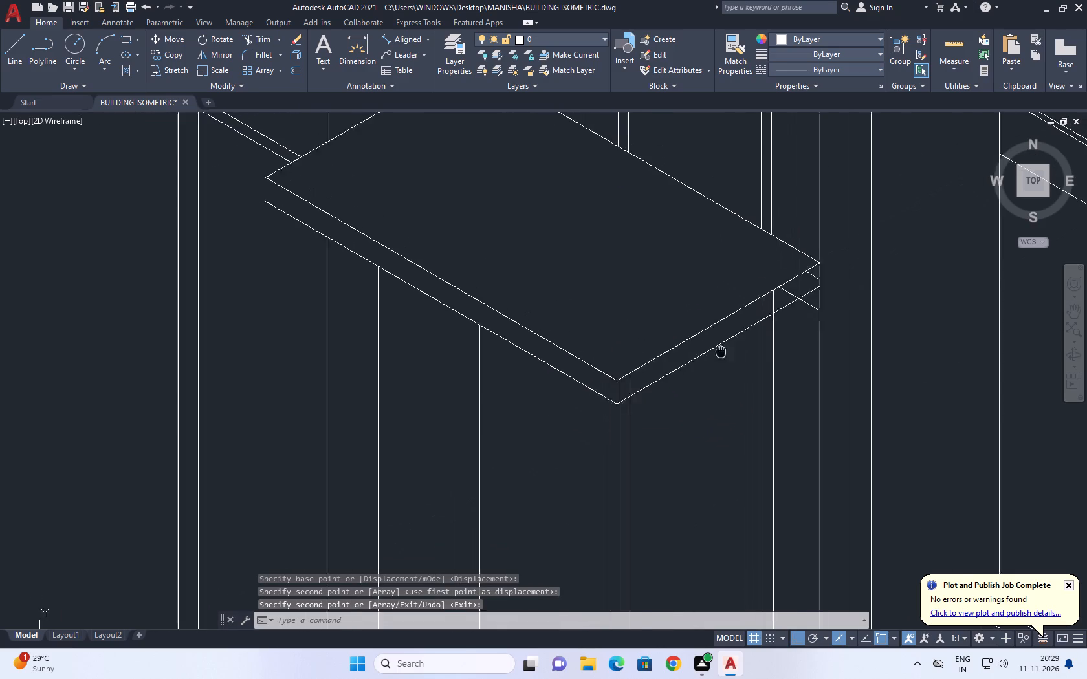
pyautogui.moveTo(723, 355); pyautogui.dragTo(731, 363, button='middle')
pyautogui.press('t')
pyautogui.press('r')
pyautogui.press('space')
pyautogui.scroll(1, 624, 405)
pyautogui.click(621, 405)
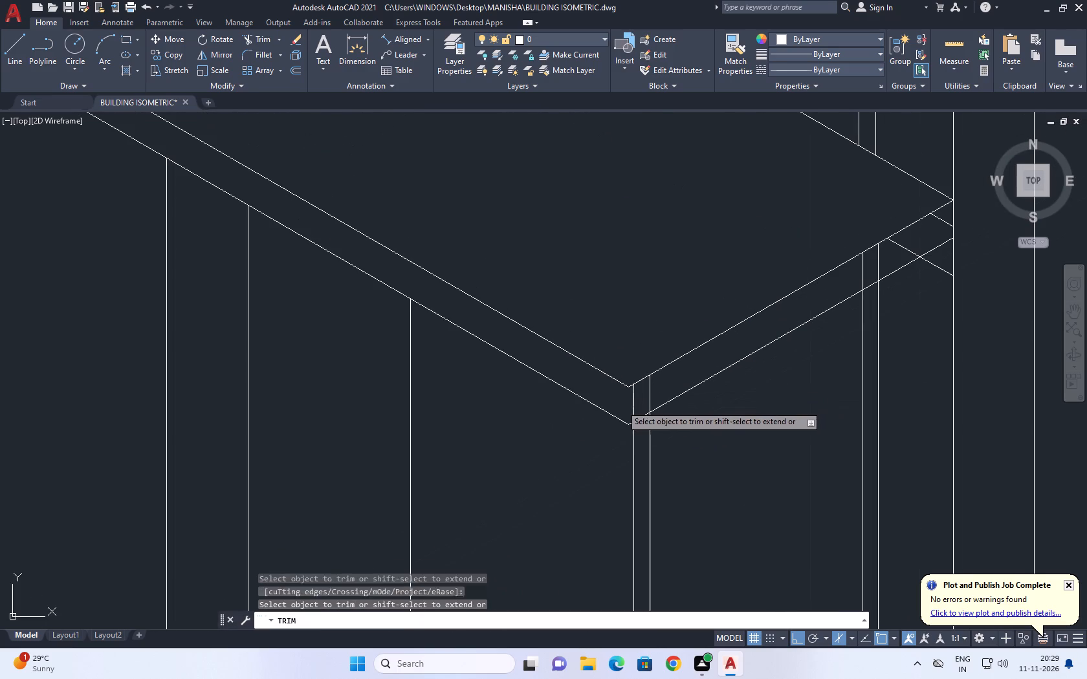
pyautogui.click(652, 391)
pyautogui.moveTo(758, 323); pyautogui.dragTo(701, 402, button='middle')
pyautogui.click(786, 368)
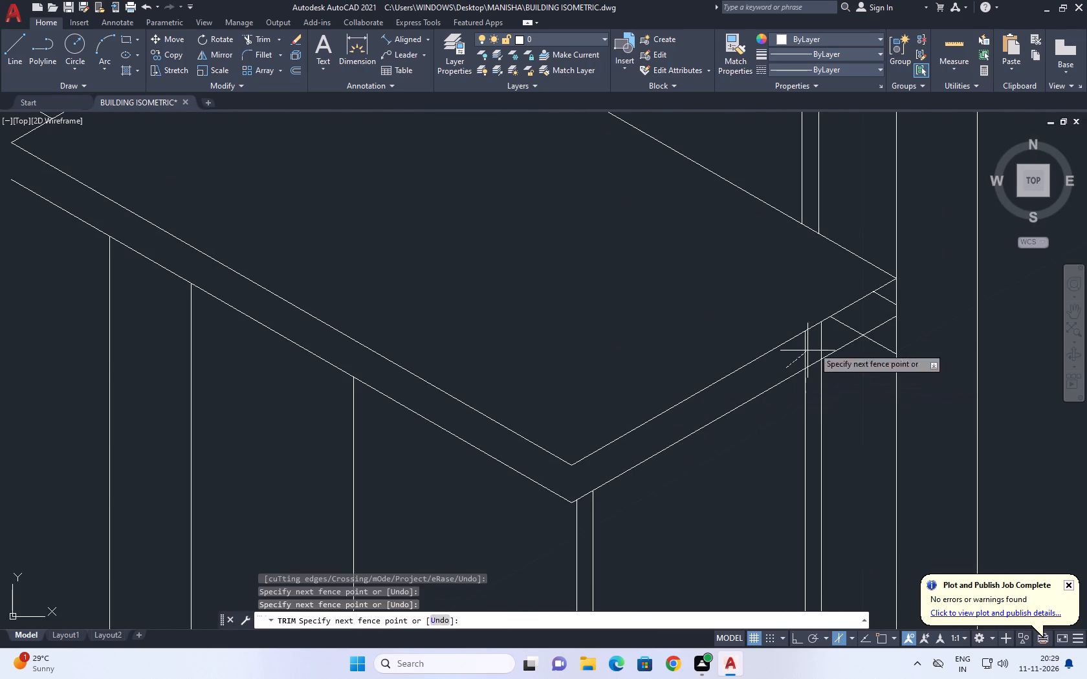
pyautogui.click(893, 303)
pyautogui.scroll(-1, 898, 335)
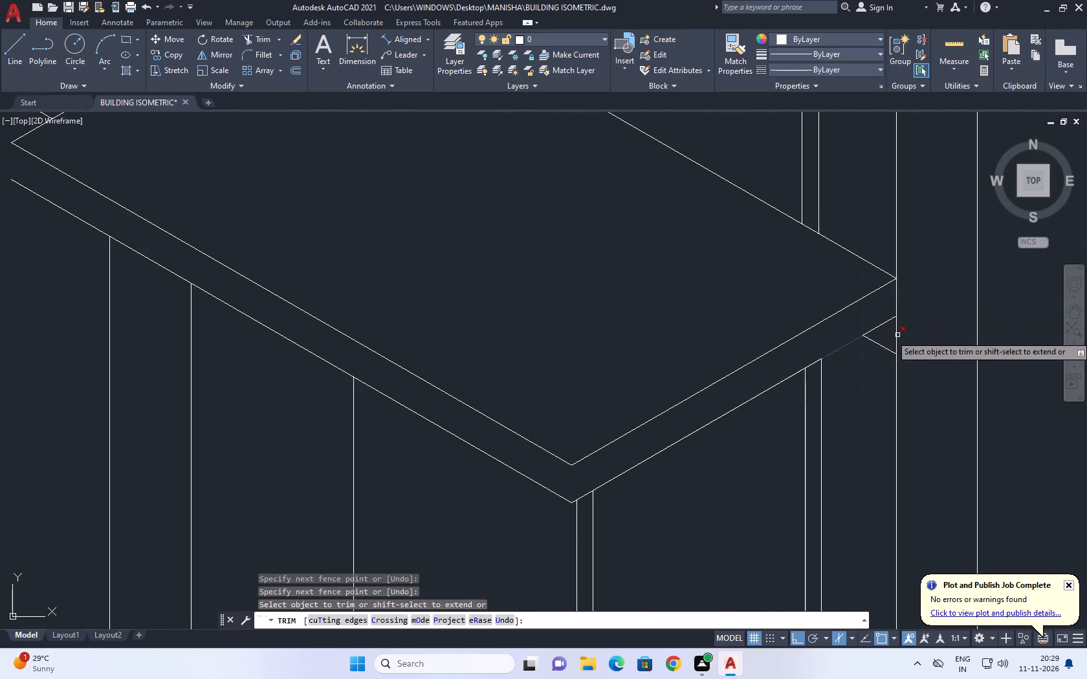
pyautogui.scroll(-1, 898, 335)
pyautogui.scroll(1, 901, 347)
pyautogui.scroll(-3, 818, 376)
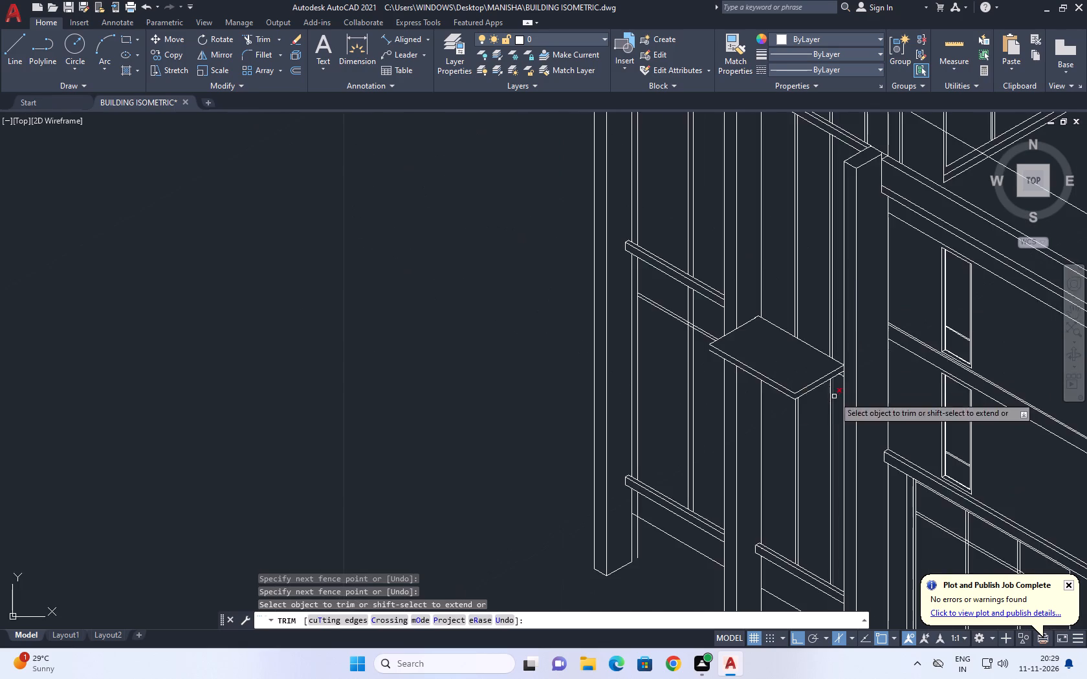
pyautogui.scroll(3, 736, 372)
pyautogui.press('space')
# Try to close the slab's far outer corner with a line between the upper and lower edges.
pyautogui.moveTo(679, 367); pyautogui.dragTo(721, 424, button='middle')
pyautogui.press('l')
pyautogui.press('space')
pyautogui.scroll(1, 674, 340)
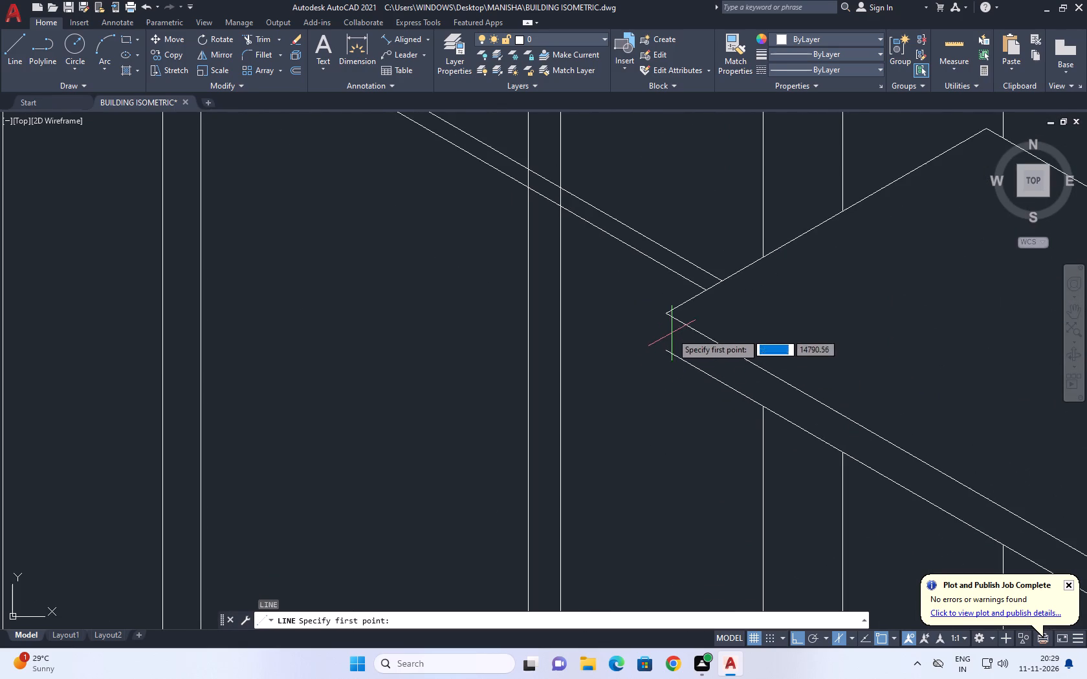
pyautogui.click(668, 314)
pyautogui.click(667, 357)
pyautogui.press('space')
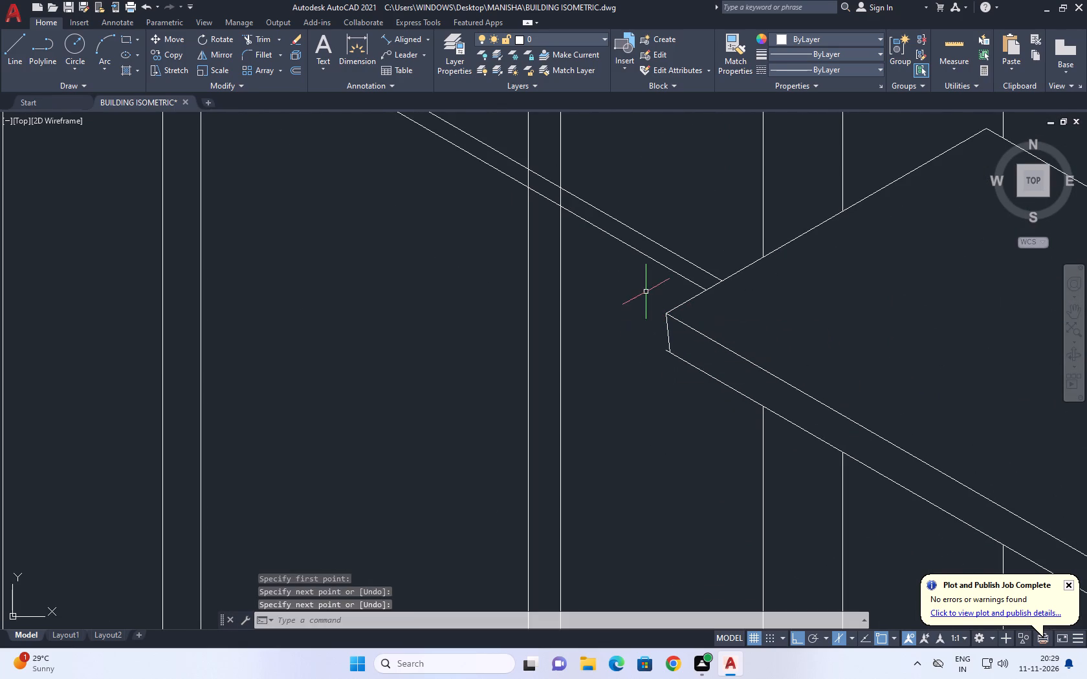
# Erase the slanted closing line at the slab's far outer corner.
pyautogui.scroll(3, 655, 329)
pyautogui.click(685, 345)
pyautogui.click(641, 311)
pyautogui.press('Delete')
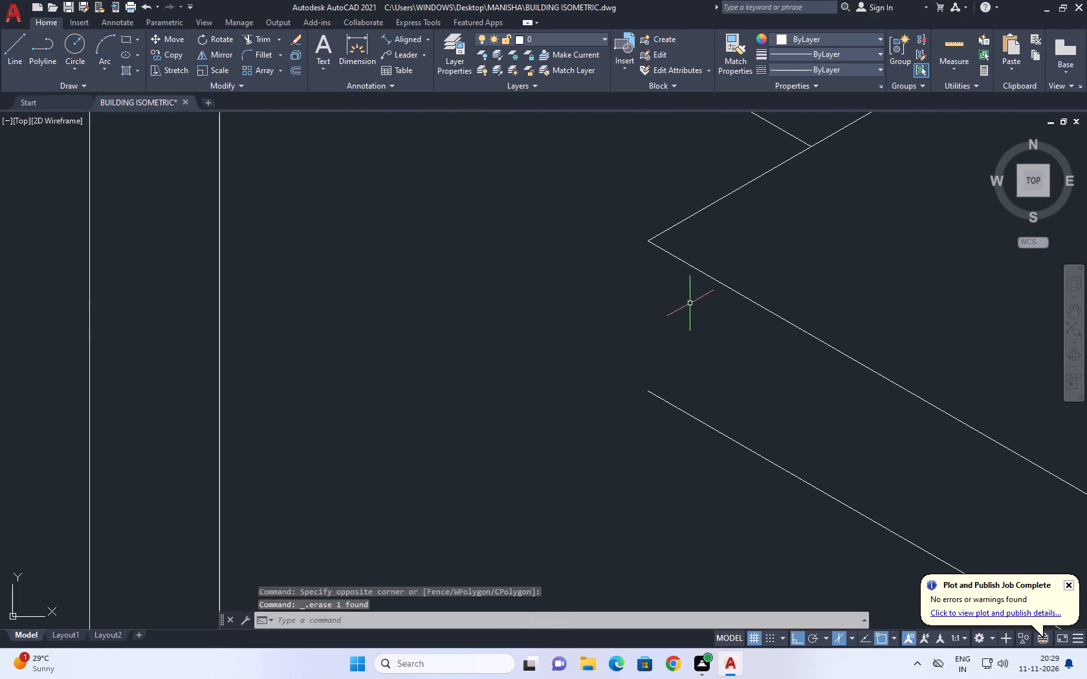
# Draw a vertical line from the lower long edge's far end up past the slab's upper corner.
pyautogui.middleClick(719, 251)
pyautogui.write('L')
pyautogui.press('space')
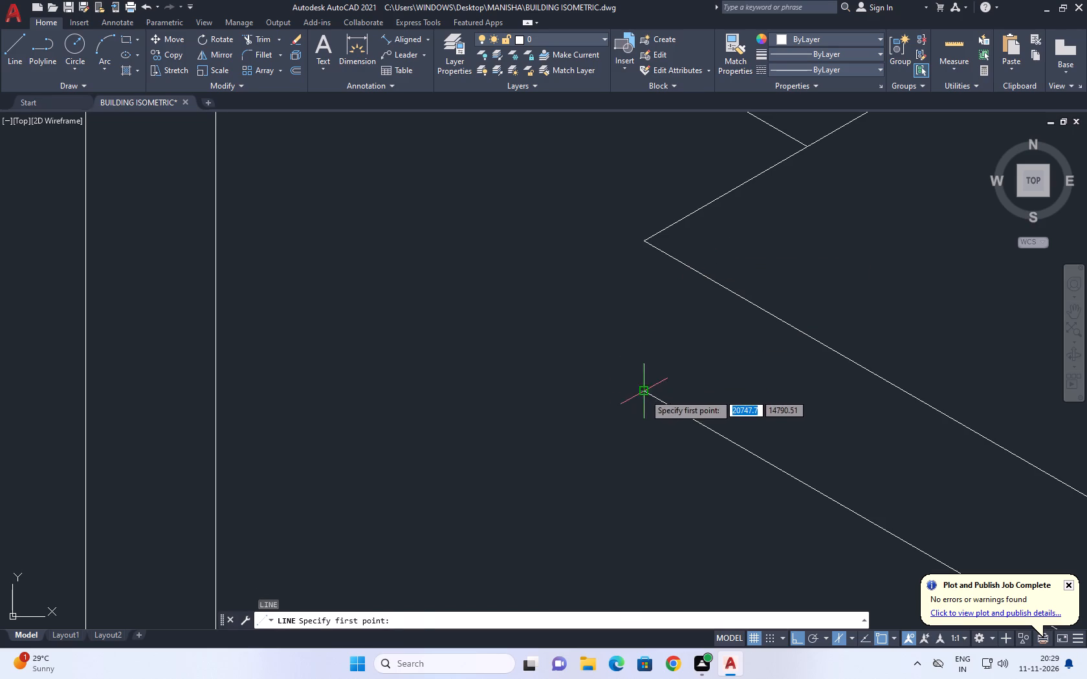
pyautogui.click(644, 394)
pyautogui.click(648, 189)
pyautogui.press('space')
# Trim the part of the new vertical line that extends above the slab's upper far corner.
pyautogui.moveTo(646, 200); pyautogui.dragTo(644, 269, button='middle')
pyautogui.write('TR')
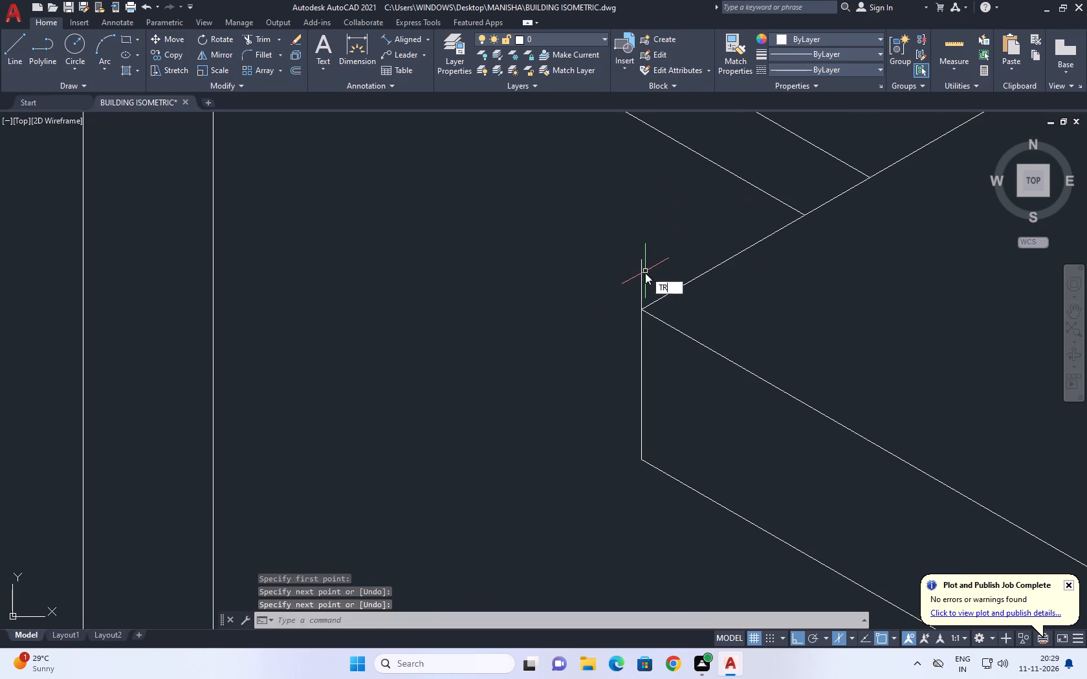
pyautogui.press('space')
pyautogui.click(649, 257)
pyautogui.click(591, 267)
pyautogui.scroll(1, 608, 244)
pyautogui.scroll(-4, 608, 244)
pyautogui.scroll(2, 629, 258)
pyautogui.click(631, 260)
pyautogui.click(590, 269)
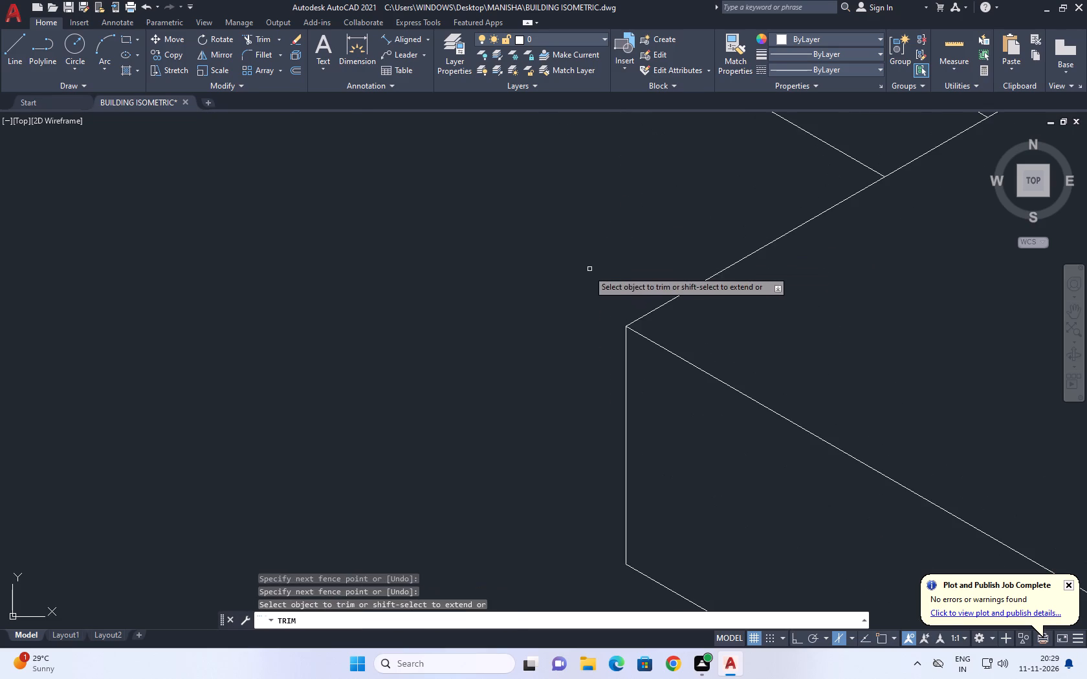
pyautogui.scroll(-9, 586, 250)
pyautogui.press('space')
# Draw a vertical line joining the lower and upper edges at the slab's front corner.
pyautogui.scroll(3, 666, 309)
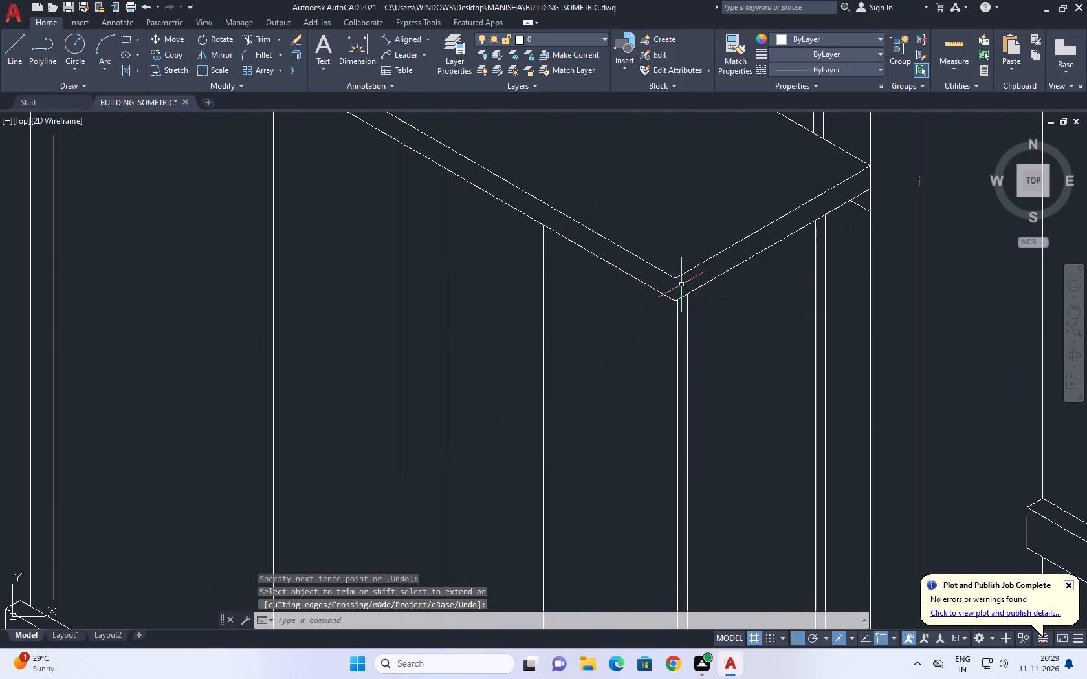
pyautogui.press('l')
pyautogui.press('space')
pyautogui.scroll(2, 683, 289)
pyautogui.click(660, 316)
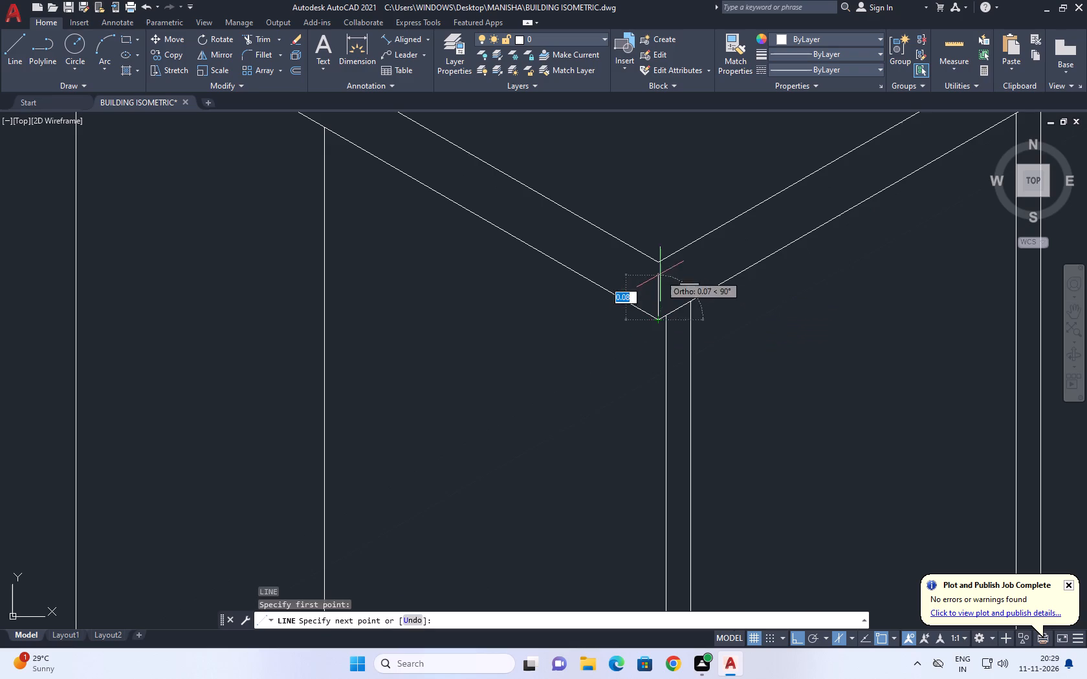
pyautogui.moveTo(660, 260); pyautogui.dragTo(661, 271)
pyautogui.press('space')
# Copy the slab's upper long edge vertically down onto its front face, between the upper and lower edges.
pyautogui.scroll(-2, 646, 362)
pyautogui.moveTo(610, 288); pyautogui.dragTo(639, 331, button='middle')
pyautogui.click(620, 325)
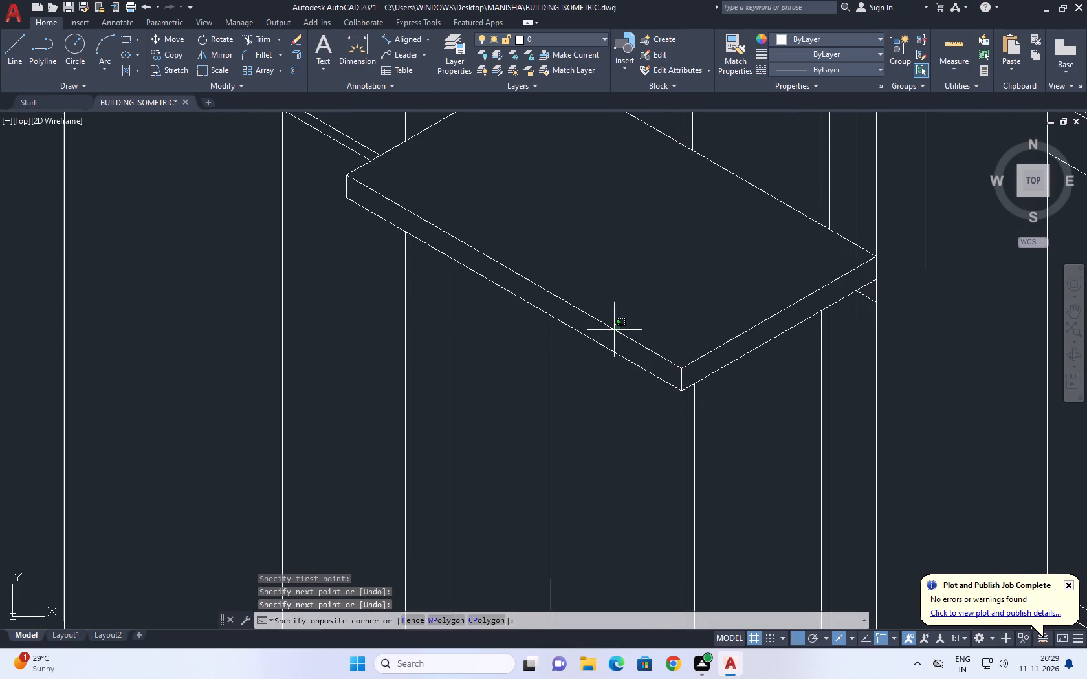
pyautogui.click(606, 330)
pyautogui.write('CO')
pyautogui.press('space')
pyautogui.scroll(1, 645, 350)
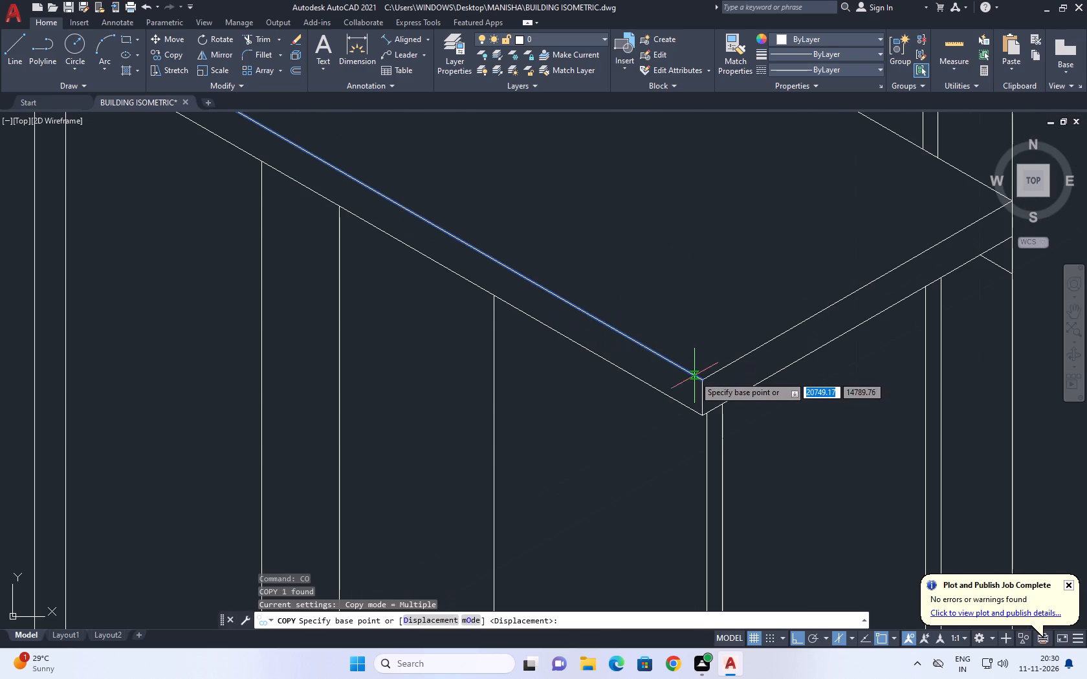
pyautogui.click(699, 377)
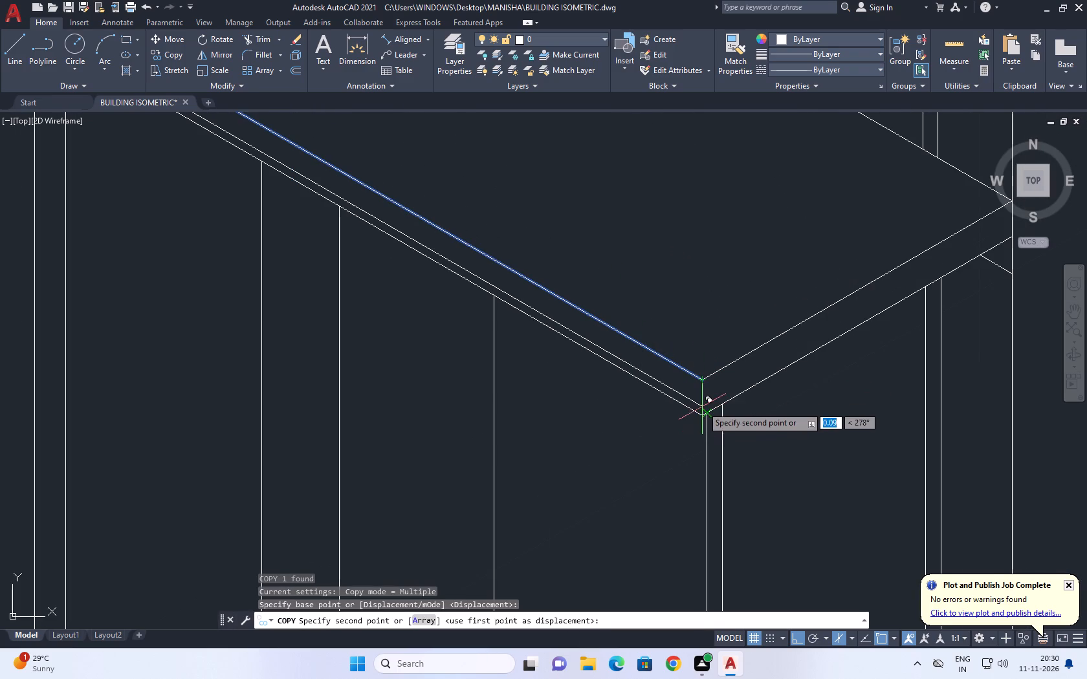
pyautogui.click(702, 399)
pyautogui.scroll(-3, 679, 400)
pyautogui.press('space')
# Examine the whole building, from the slab's columns to the long shopfront side.
pyautogui.scroll(-2, 672, 375)
pyautogui.moveTo(766, 380); pyautogui.dragTo(761, 377, button='middle')
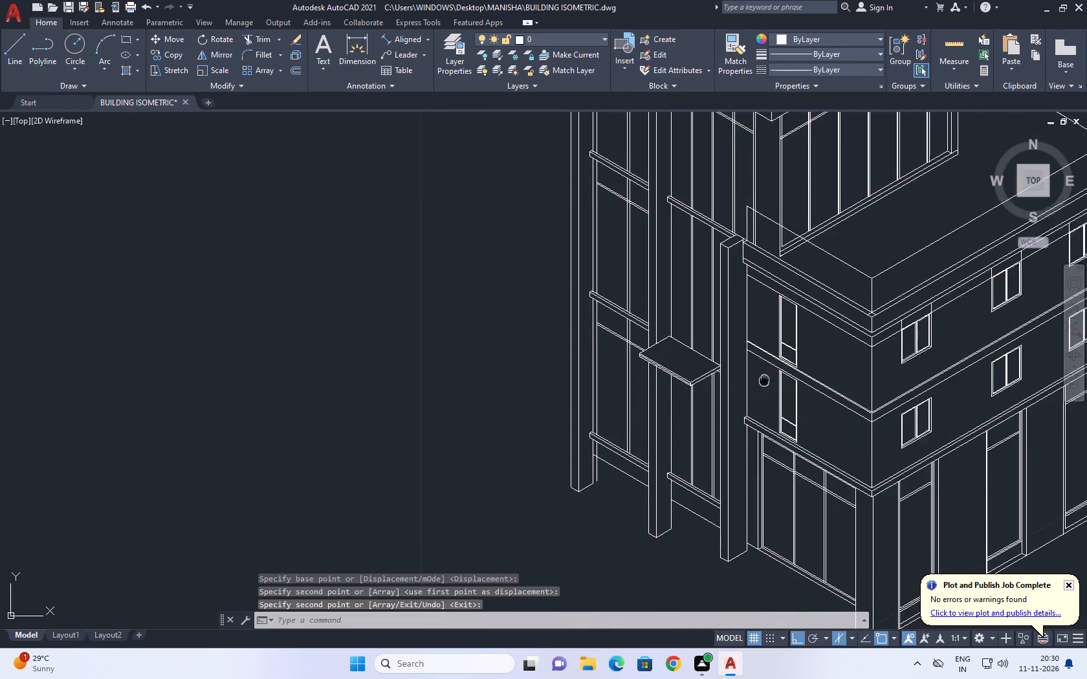
pyautogui.moveTo(761, 377); pyautogui.dragTo(670, 339, button='middle')
pyautogui.scroll(-1, 649, 369)
pyautogui.moveTo(844, 350); pyautogui.dragTo(743, 352, button='middle')
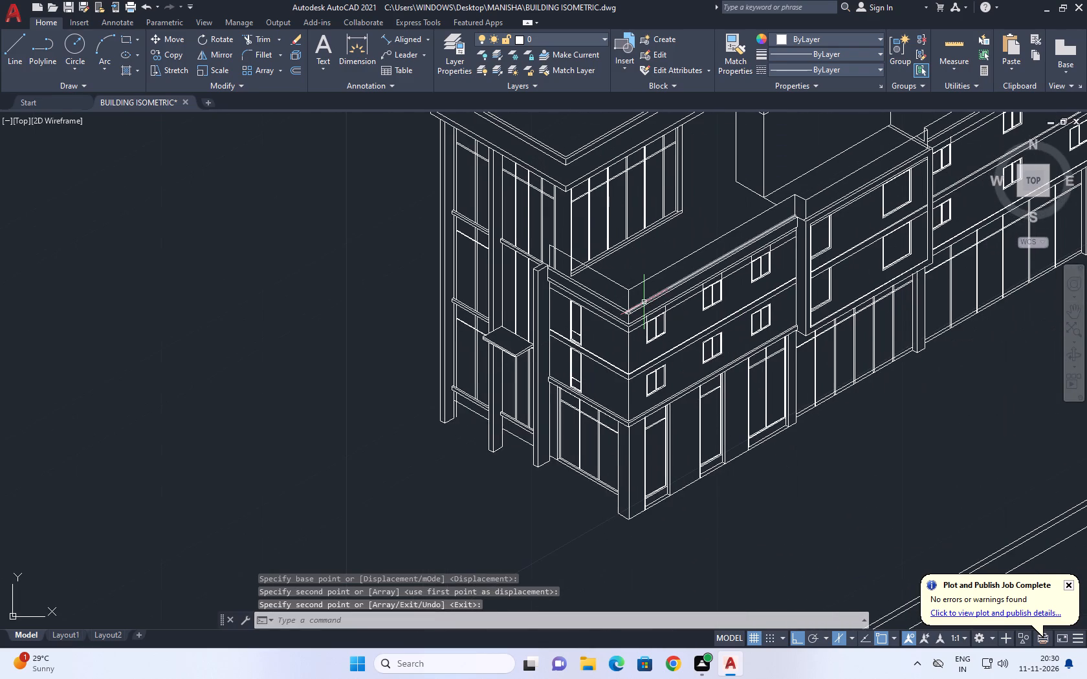
pyautogui.scroll(-2, 660, 313)
pyautogui.scroll(2, 620, 382)
pyautogui.moveTo(835, 380); pyautogui.dragTo(814, 359, button='middle')
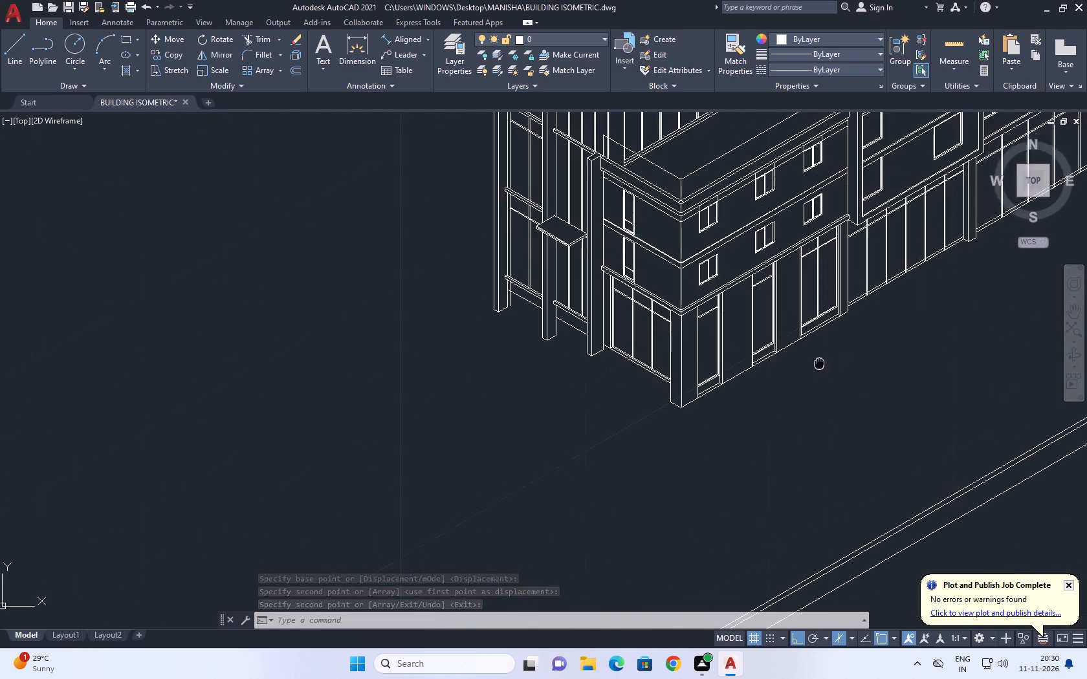
# Look over the whole building and the detached long strip in front of it.
pyautogui.moveTo(814, 359); pyautogui.dragTo(741, 316, button='middle')
pyautogui.scroll(-2, 704, 319)
pyautogui.moveTo(837, 302); pyautogui.dragTo(771, 401, button='middle')
pyautogui.moveTo(763, 324); pyautogui.dragTo(764, 324, button='middle')
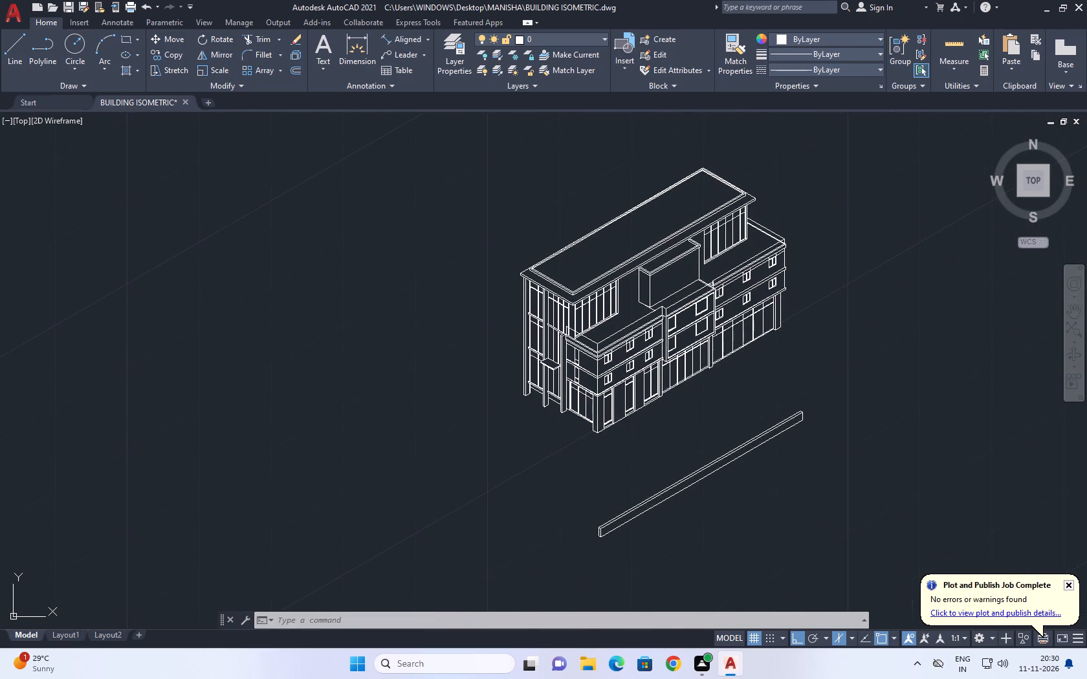
pyautogui.moveTo(764, 324); pyautogui.dragTo(711, 310, button='middle')
pyautogui.moveTo(720, 291); pyautogui.dragTo(721, 314, button='middle')
pyautogui.moveTo(657, 239); pyautogui.dragTo(685, 317, button='middle')
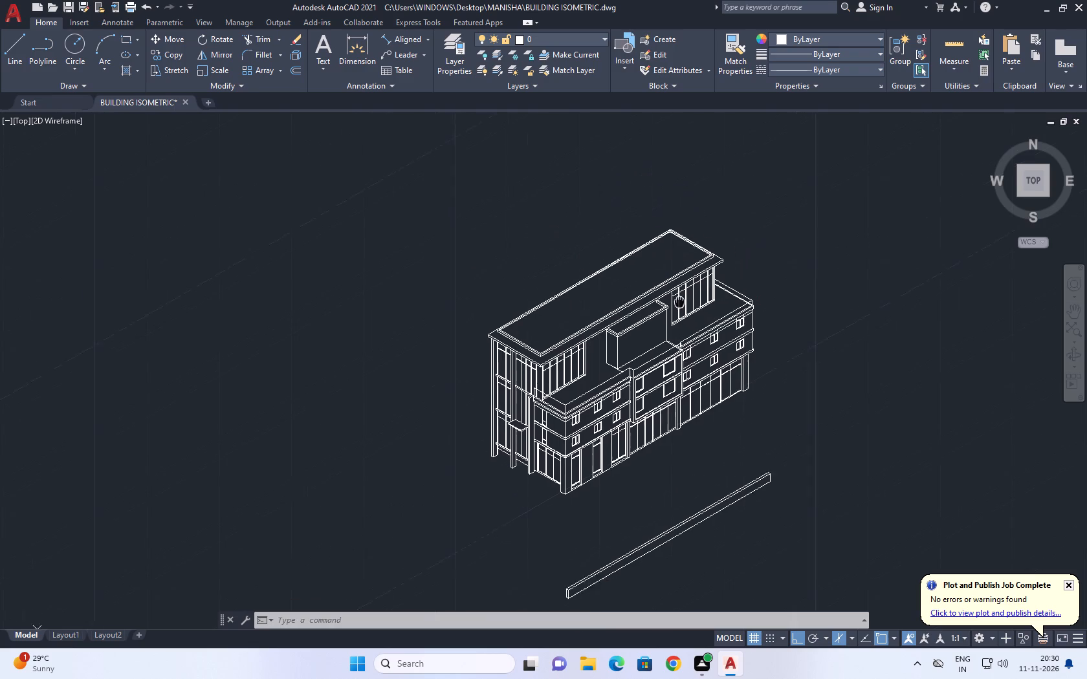
pyautogui.moveTo(685, 317); pyautogui.dragTo(687, 326, button='middle')
# Draw a line from the near upper-storey window wall's bottom corner to the rooftop block's rear bottom corner.
pyautogui.scroll(2, 688, 426)
pyautogui.scroll(1, 547, 402)
pyautogui.moveTo(518, 341); pyautogui.dragTo(576, 398, button='middle')
pyautogui.press('l')
pyautogui.press('space')
pyautogui.scroll(2, 483, 433)
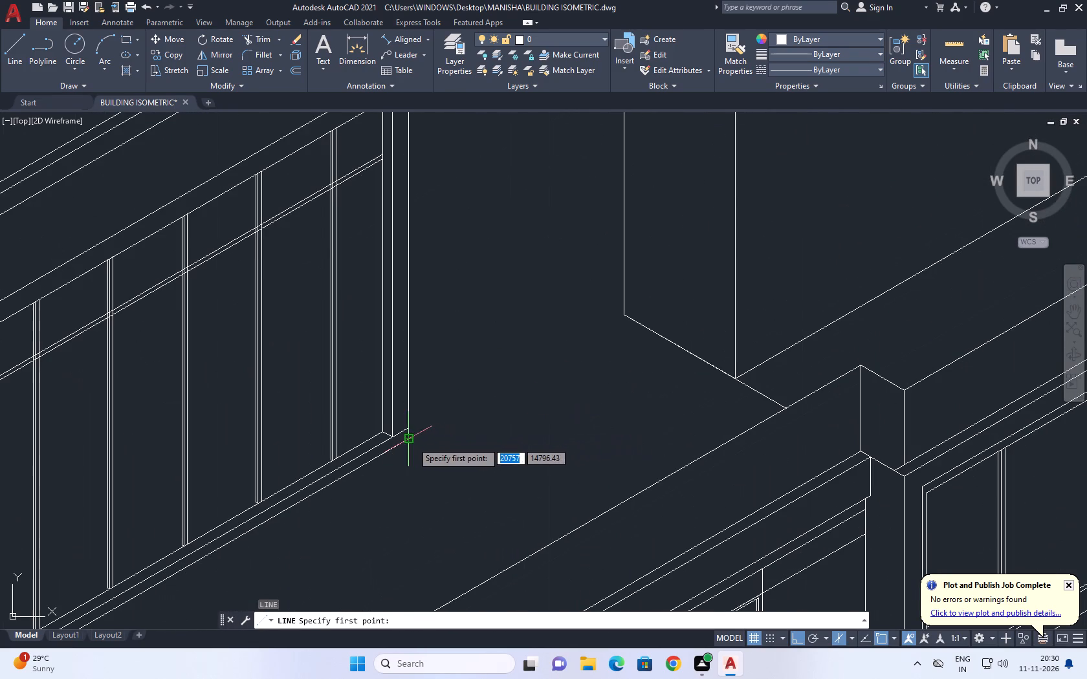
pyautogui.moveTo(411, 442); pyautogui.dragTo(467, 435)
pyautogui.scroll(1, 630, 315)
pyautogui.click(617, 313)
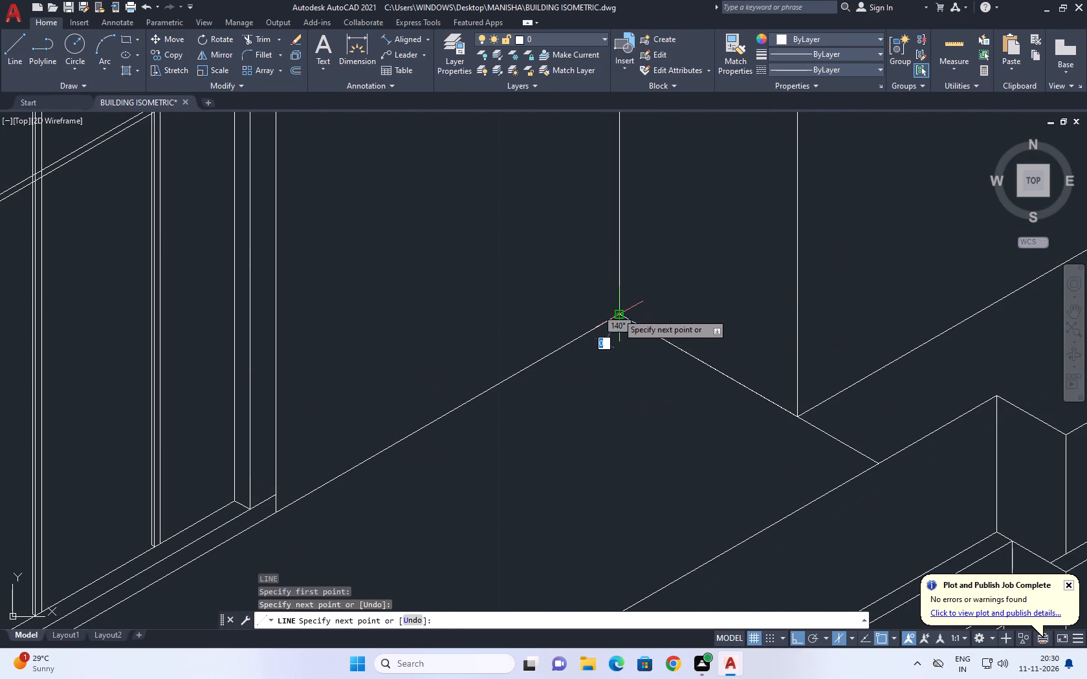
pyautogui.press('space')
# Draw an isometric line from the far upper-storey window's bottom corner back past the rooftop block's vertical edge.
pyautogui.scroll(-6, 632, 301)
pyautogui.moveTo(745, 255); pyautogui.dragTo(703, 274, button='middle')
pyautogui.scroll(4, 713, 258)
pyautogui.press('space')
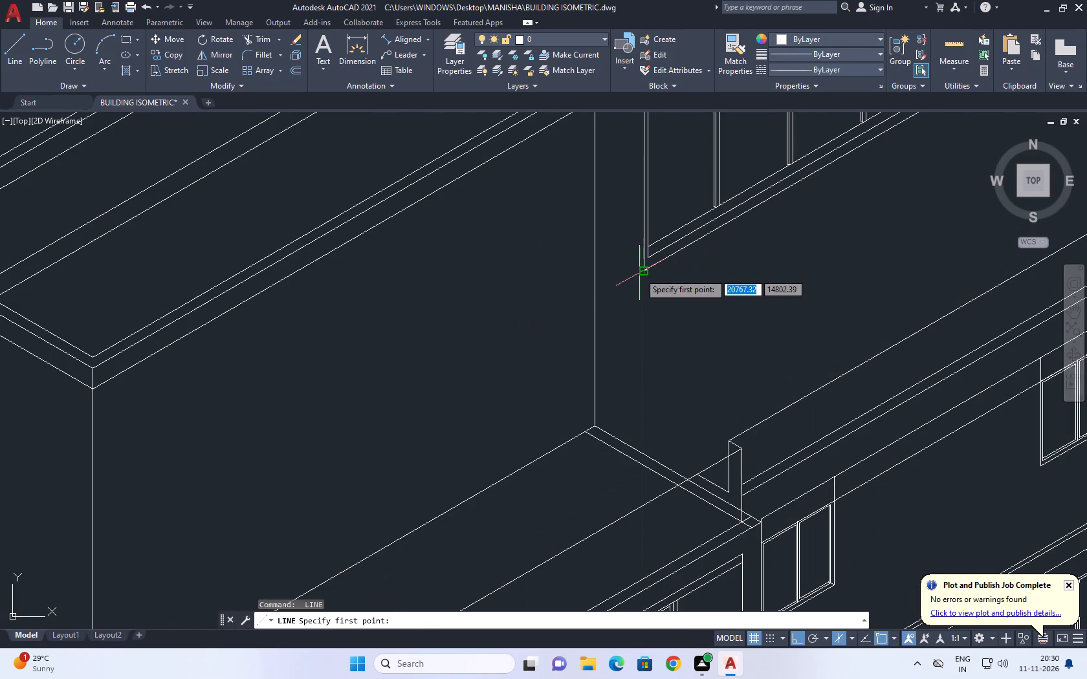
pyautogui.click(647, 272)
pyautogui.click(534, 318)
pyautogui.press('space')
# Trim the part of the new line that runs across the rooftop block's face.
pyautogui.press('t')
pyautogui.press('r')
pyautogui.press('space')
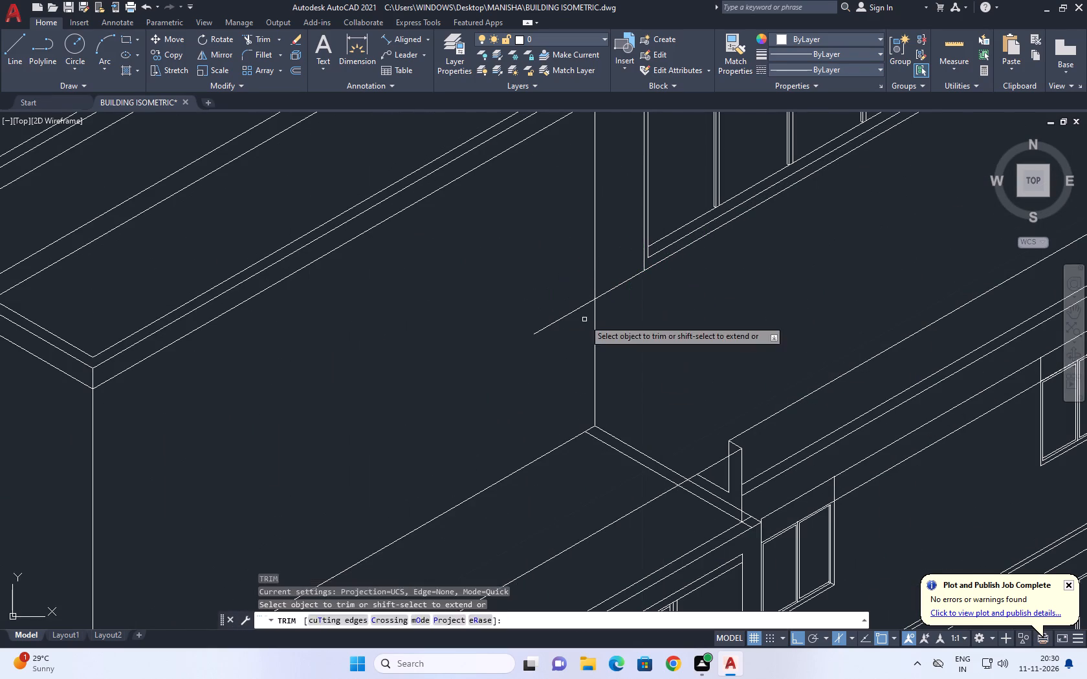
pyautogui.click(572, 320)
pyautogui.click(572, 288)
pyautogui.scroll(-3, 595, 312)
pyautogui.press('space')
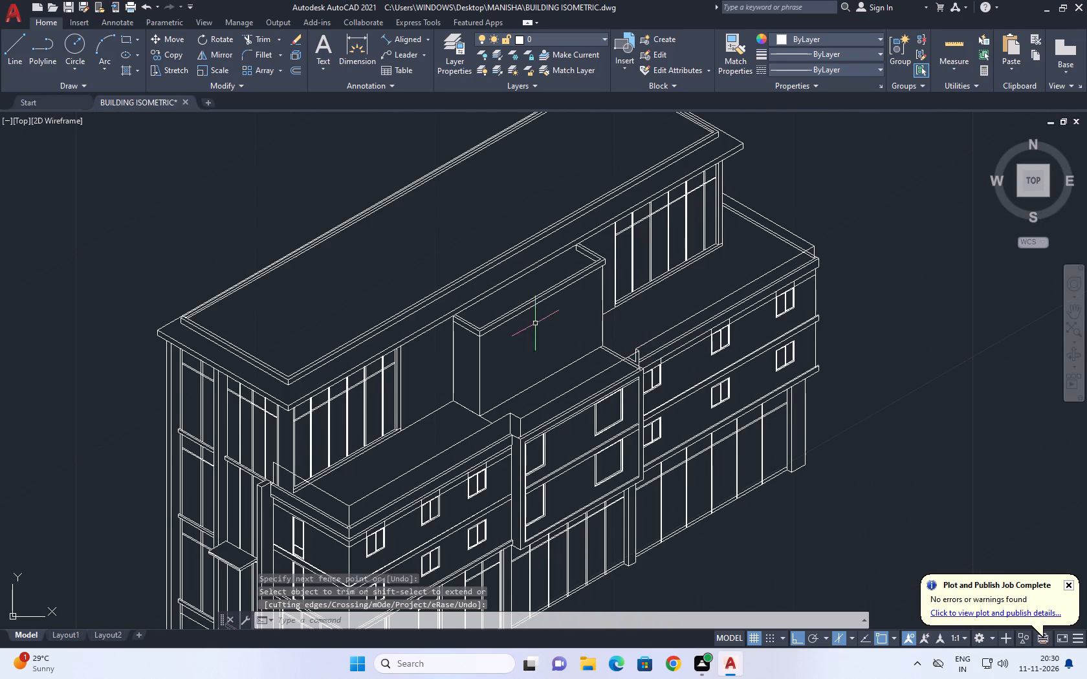
# Examine the lower roof terrace and front windows, and the building as a whole.
pyautogui.moveTo(536, 323); pyautogui.dragTo(604, 302, button='middle')
pyautogui.moveTo(525, 420); pyautogui.dragTo(566, 330, button='middle')
pyautogui.scroll(1, 563, 338)
pyautogui.moveTo(476, 421); pyautogui.dragTo(527, 409, button='middle')
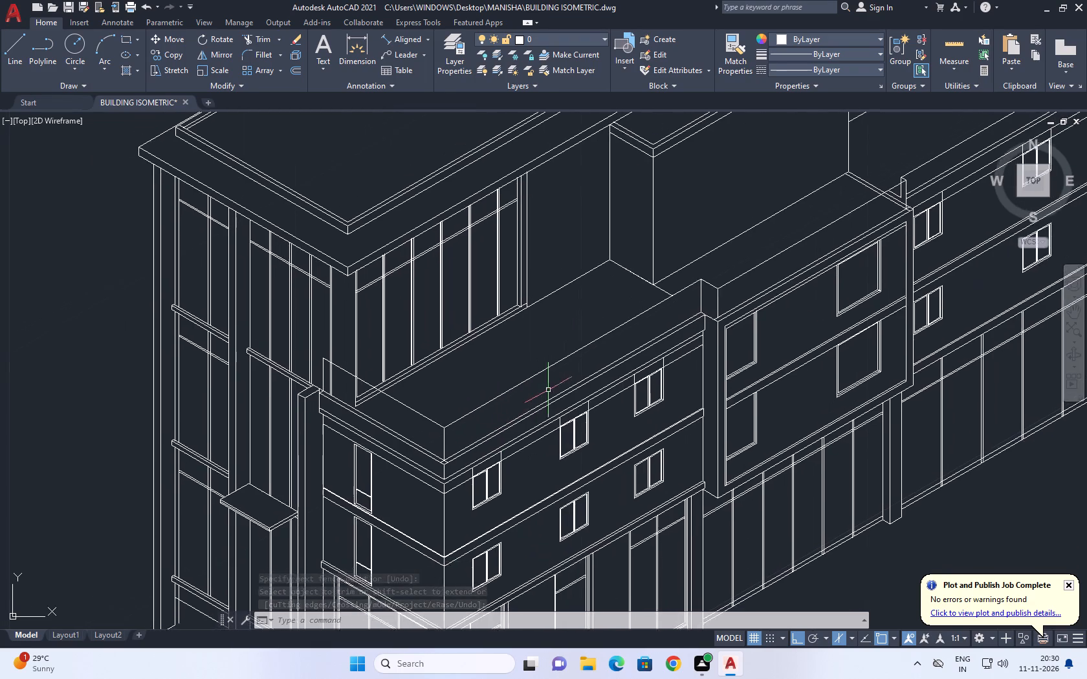
pyautogui.scroll(-2, 549, 389)
pyautogui.moveTo(734, 375); pyautogui.dragTo(704, 308, button='middle')
pyautogui.scroll(-1, 644, 408)
pyautogui.moveTo(698, 447); pyautogui.dragTo(689, 428, button='middle')
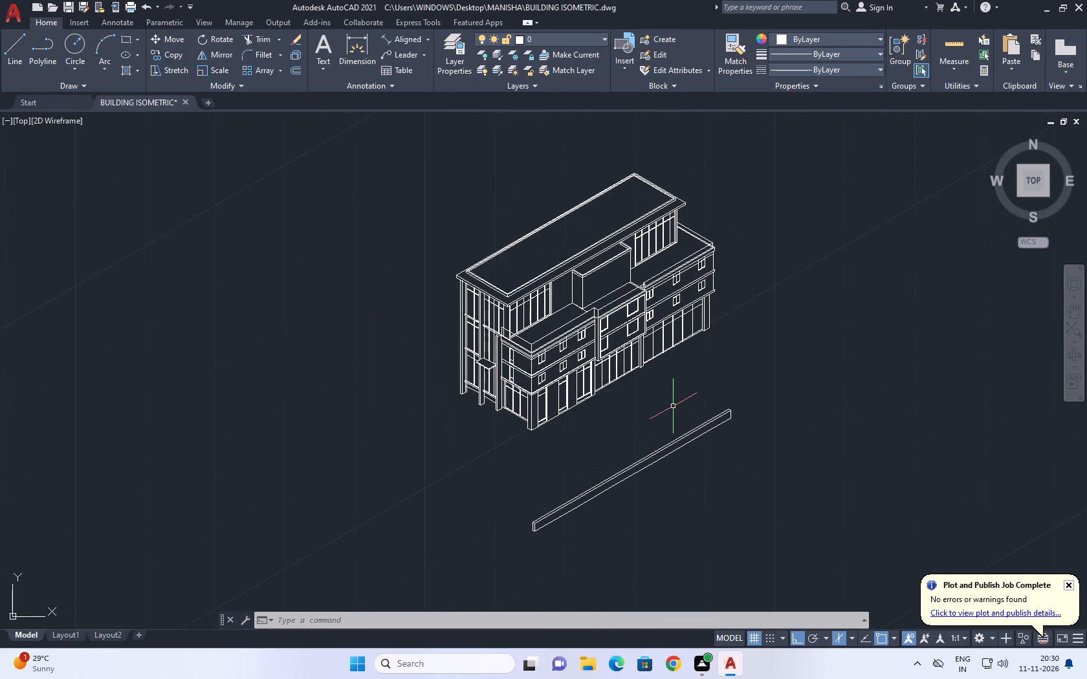
pyautogui.scroll(-1, 739, 405)
pyautogui.scroll(1, 703, 454)
# Move the entire detached long strip diagonally to a new place in front of the building's long side.
pyautogui.click(702, 447)
pyautogui.click(648, 409)
pyautogui.moveTo(645, 431); pyautogui.dragTo(694, 397, button='middle')
pyautogui.scroll(1, 697, 391)
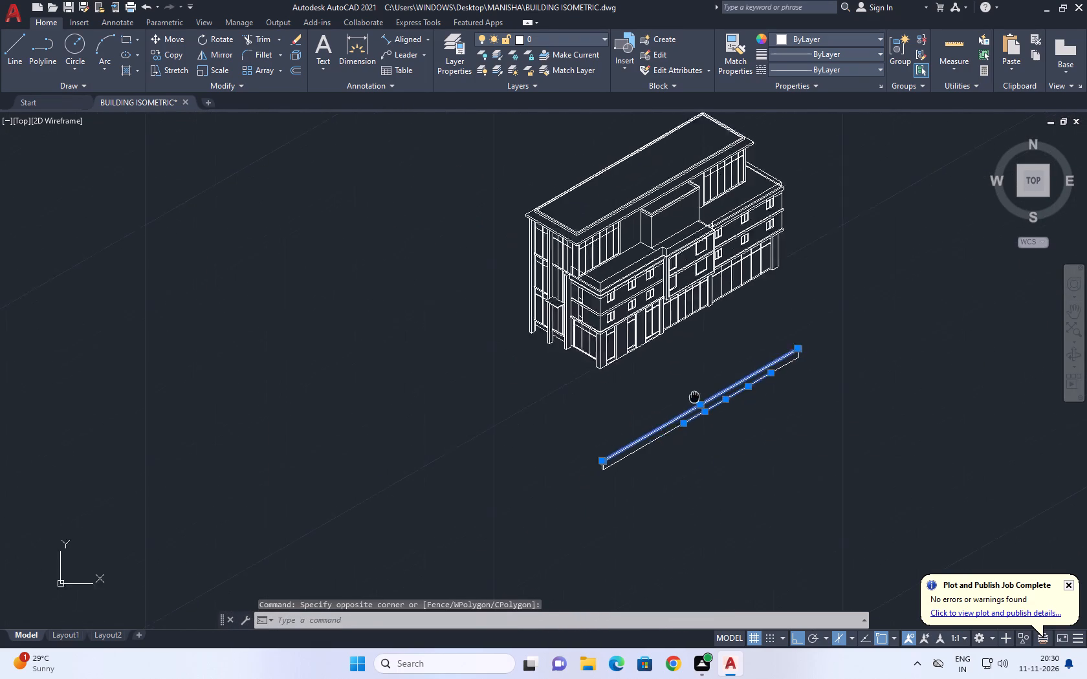
pyautogui.click(642, 495)
pyautogui.click(544, 450)
pyautogui.moveTo(609, 546); pyautogui.dragTo(585, 532)
pyautogui.click(505, 482)
pyautogui.moveTo(895, 380); pyautogui.dragTo(870, 352)
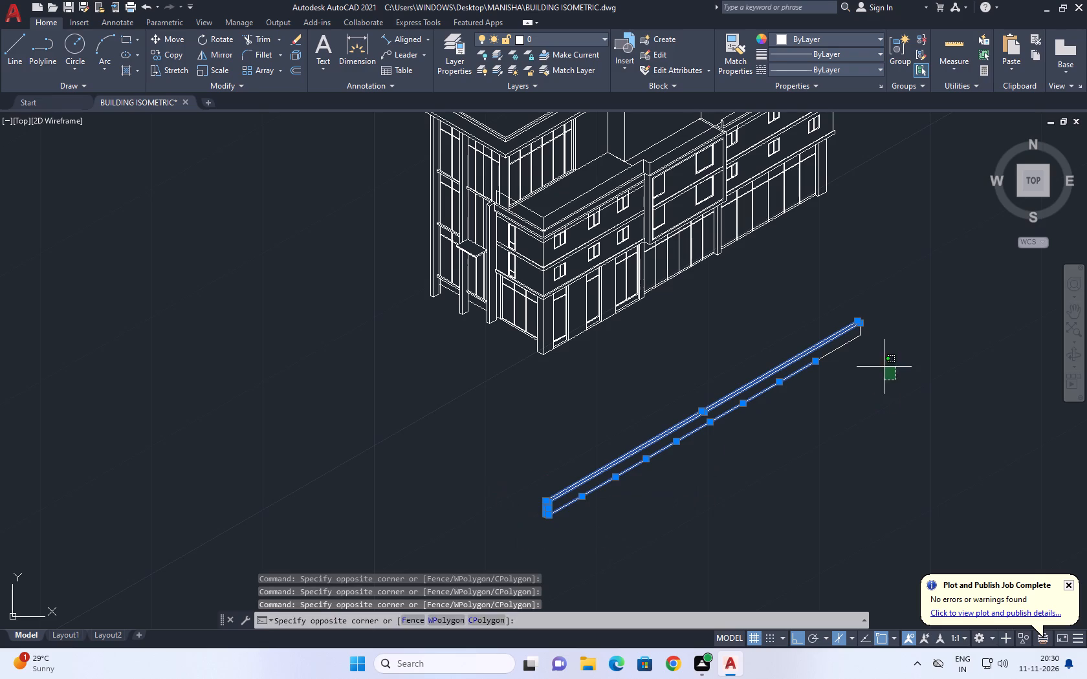
pyautogui.moveTo(828, 314); pyautogui.dragTo(821, 314)
pyautogui.press('m')
pyautogui.press('space')
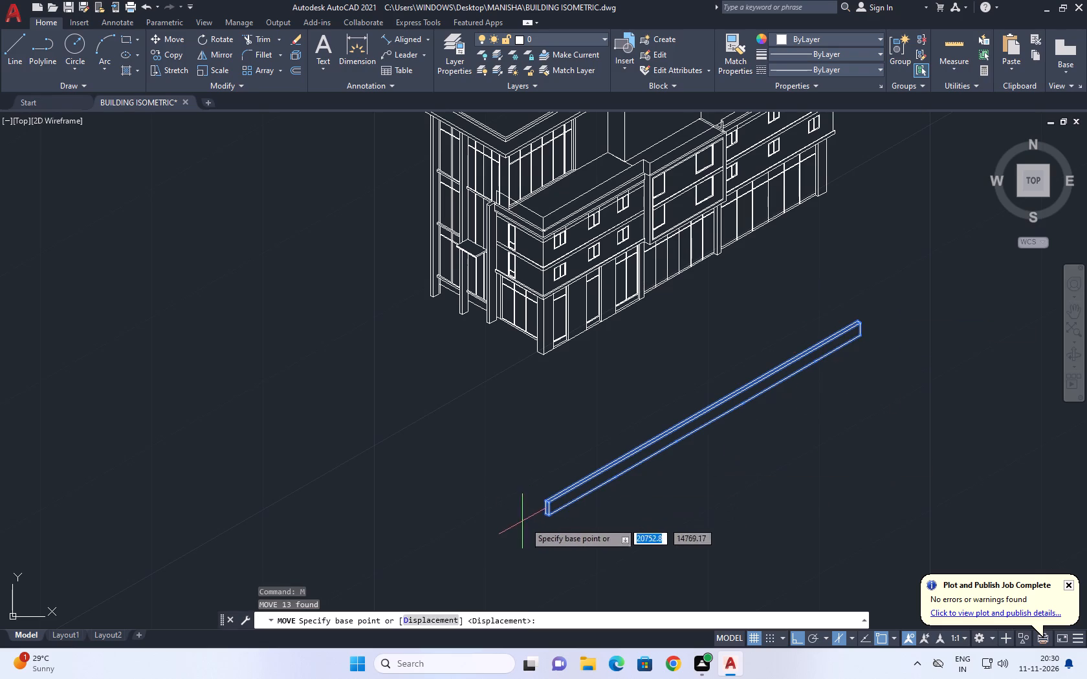
pyautogui.click(551, 519)
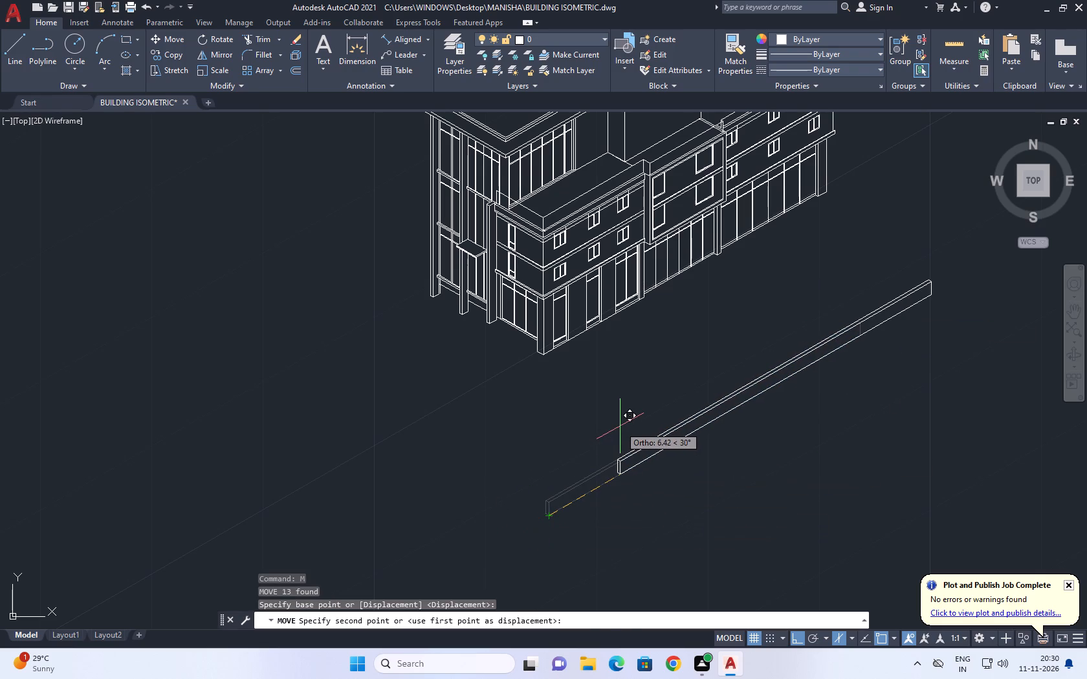
pyautogui.press('F5')
pyautogui.click(644, 434)
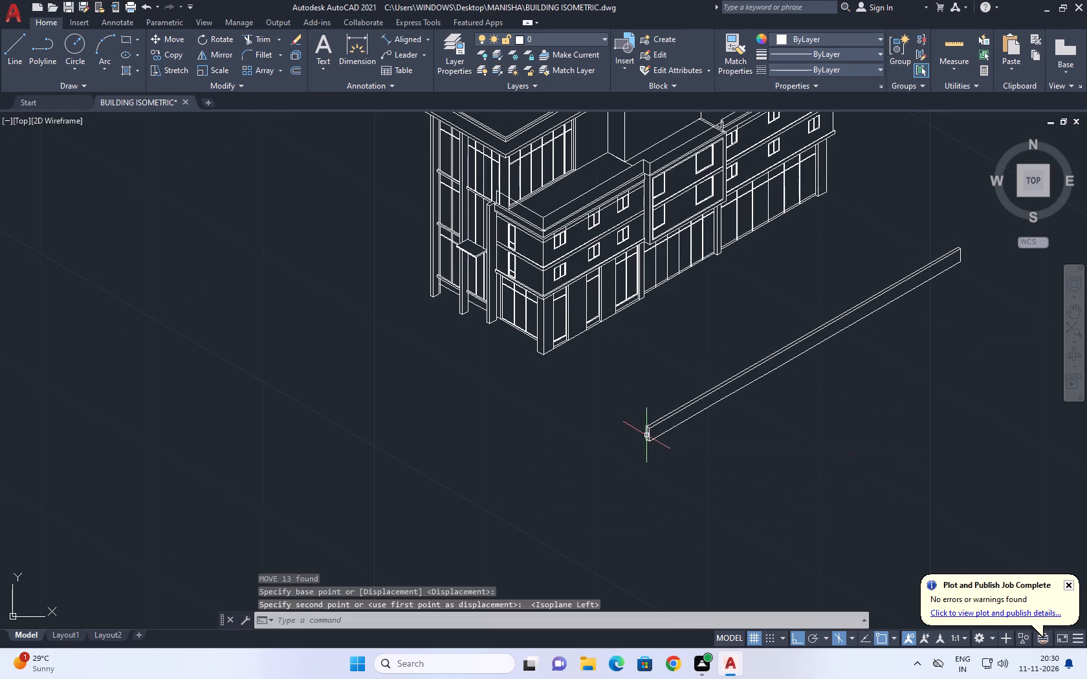
# Save the drawing as BUILDING ISOMETRIC in the MANISHA folder, replacing the existing file.
pyautogui.click(5, 10)
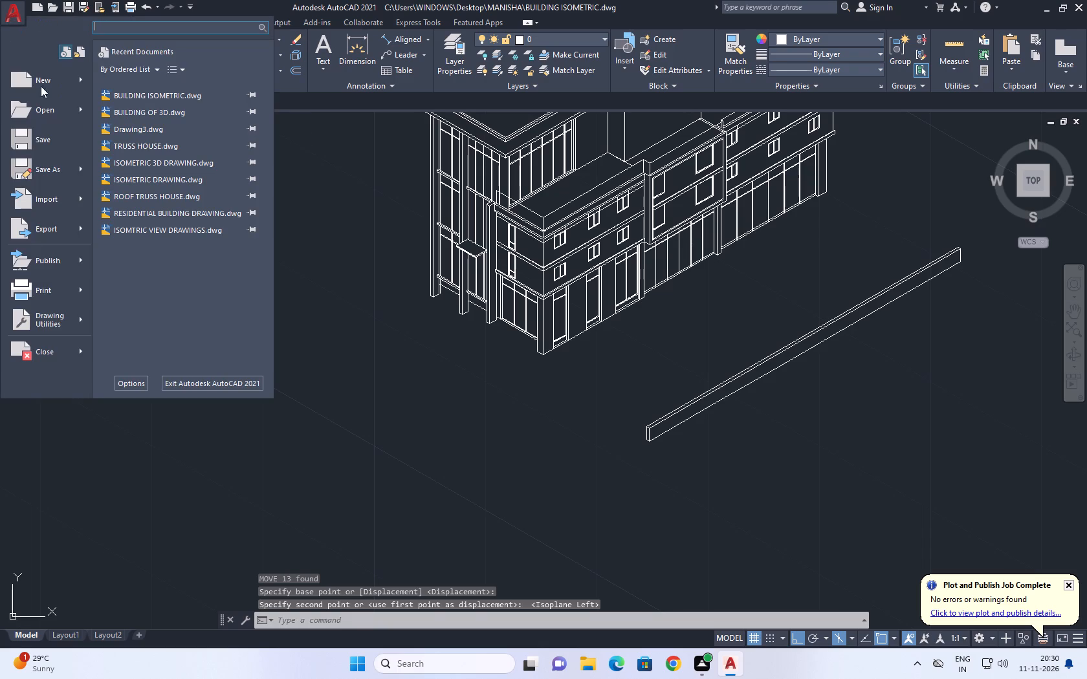
pyautogui.click(51, 173)
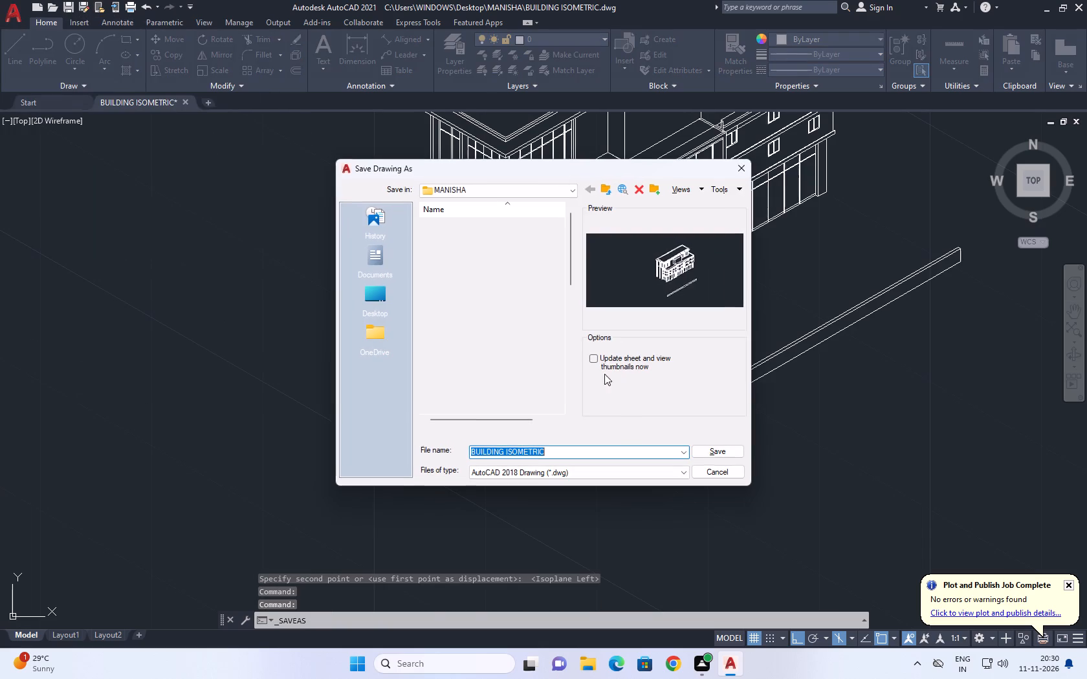
pyautogui.click(714, 455)
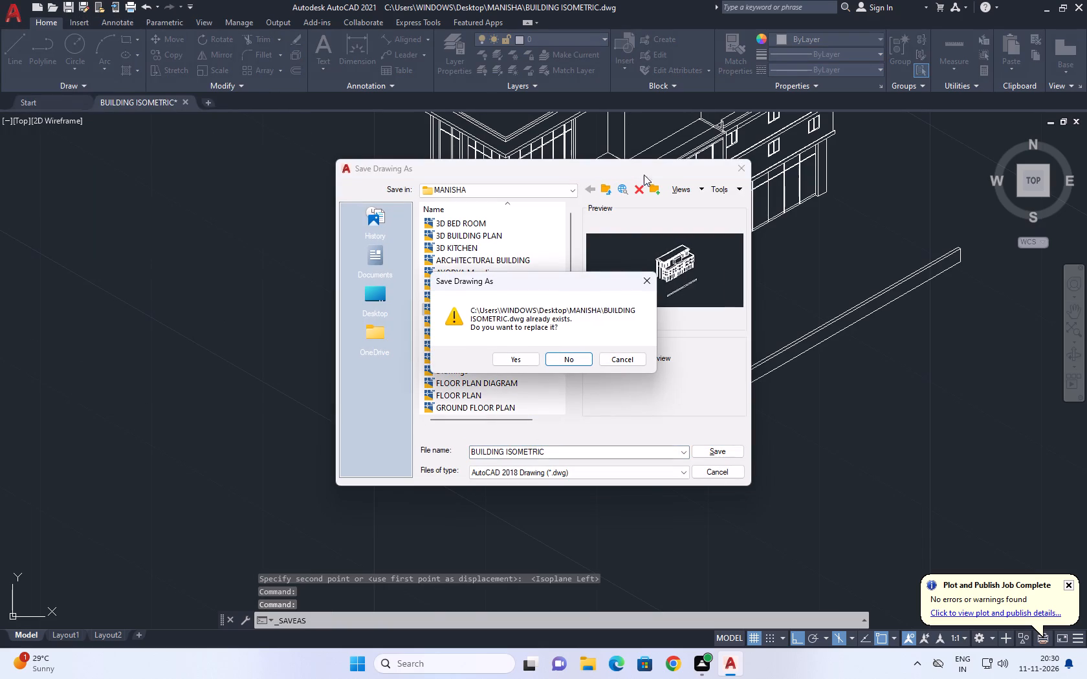
pyautogui.click(516, 360)
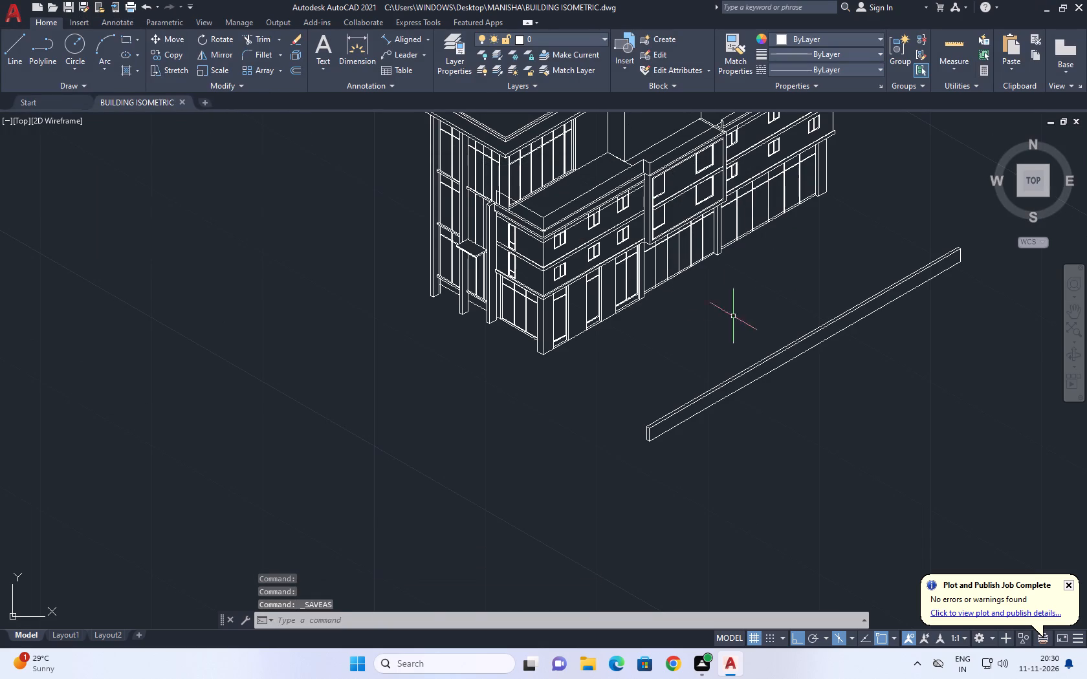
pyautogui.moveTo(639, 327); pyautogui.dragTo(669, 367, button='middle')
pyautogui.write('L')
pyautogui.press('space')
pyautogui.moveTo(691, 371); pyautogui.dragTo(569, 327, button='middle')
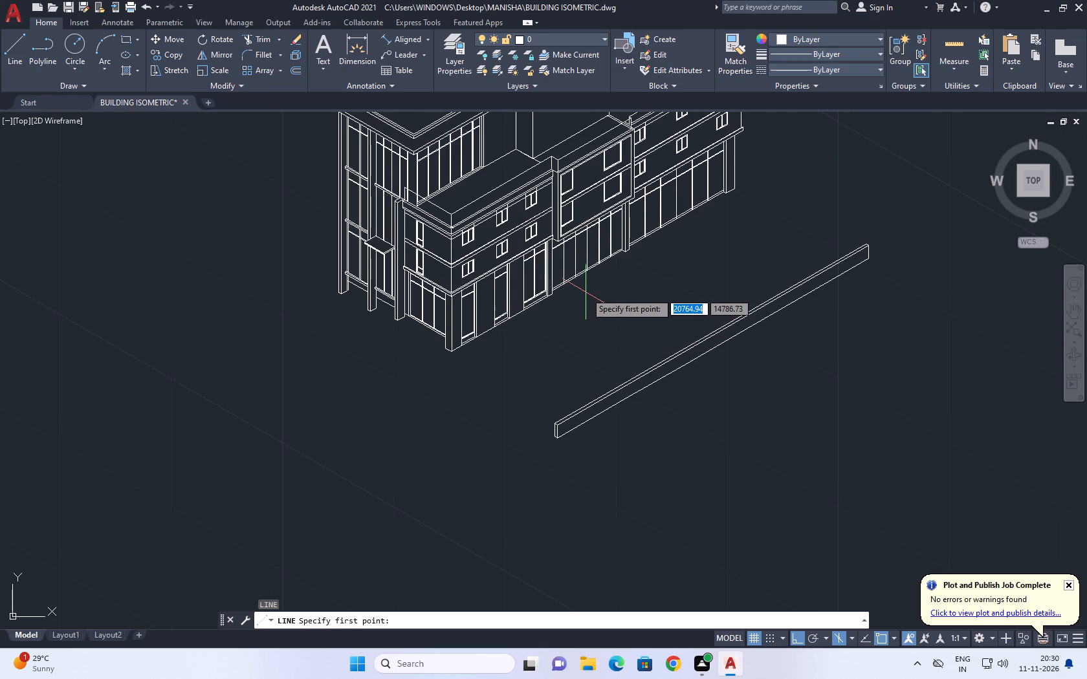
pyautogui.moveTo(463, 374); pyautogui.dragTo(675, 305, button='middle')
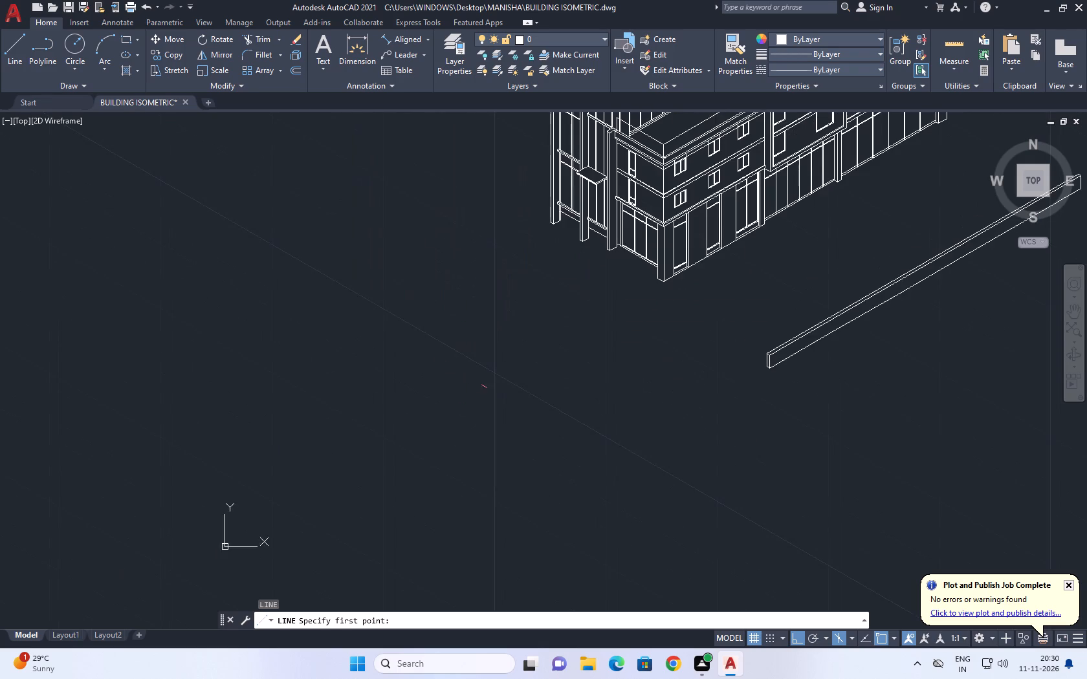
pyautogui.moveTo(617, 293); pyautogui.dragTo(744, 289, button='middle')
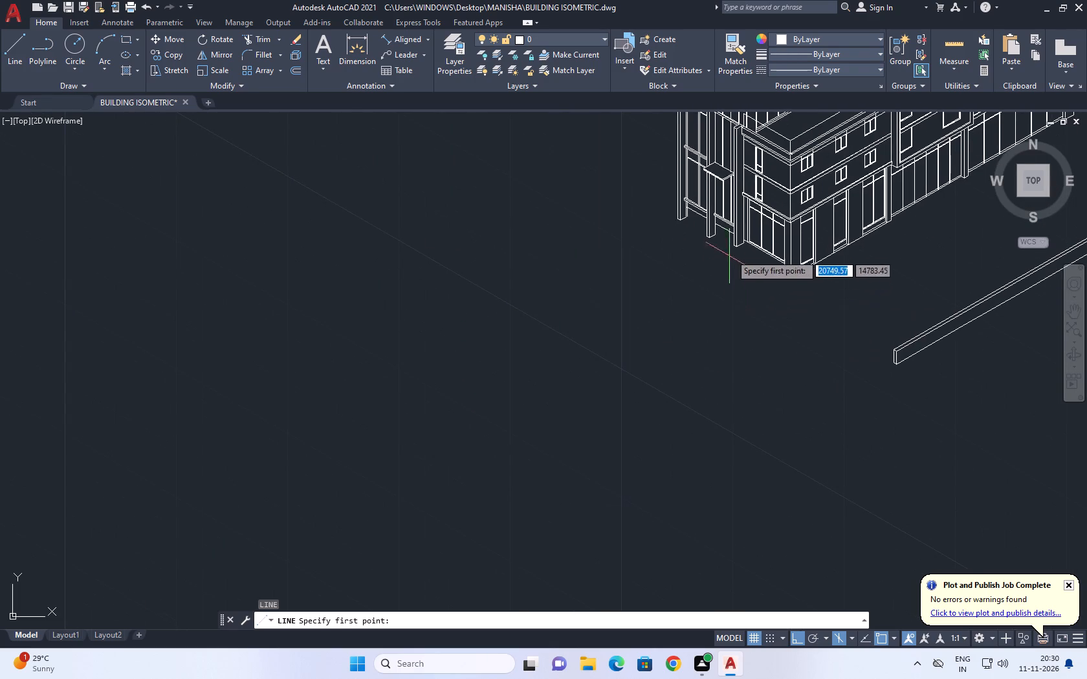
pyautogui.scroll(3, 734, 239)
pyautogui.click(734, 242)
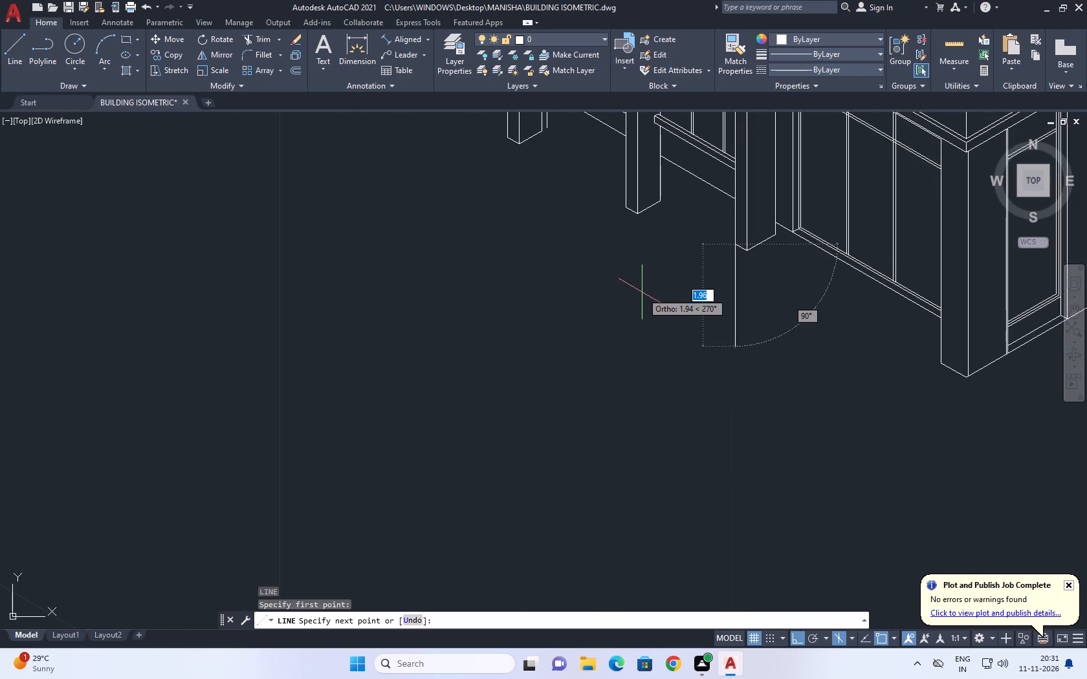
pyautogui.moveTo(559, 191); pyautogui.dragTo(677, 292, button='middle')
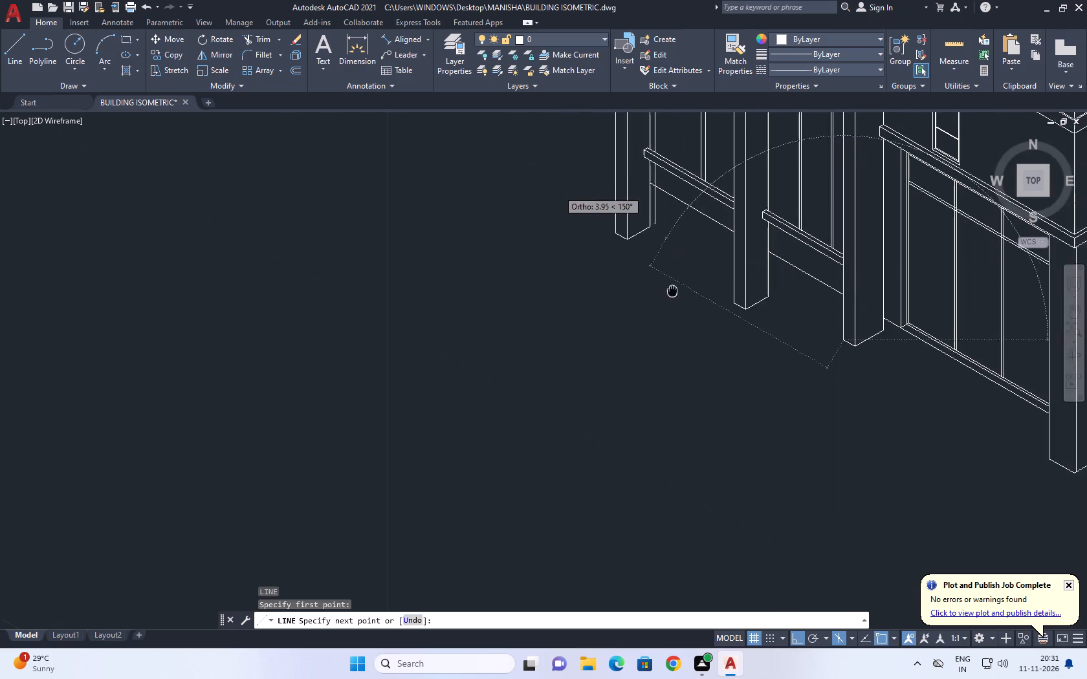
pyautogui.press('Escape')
# Draw an isometric base line from the front corner column's bottom along the short side, past the farthest column.
pyautogui.moveTo(840, 363); pyautogui.dragTo(684, 332, button='middle')
pyautogui.press('space')
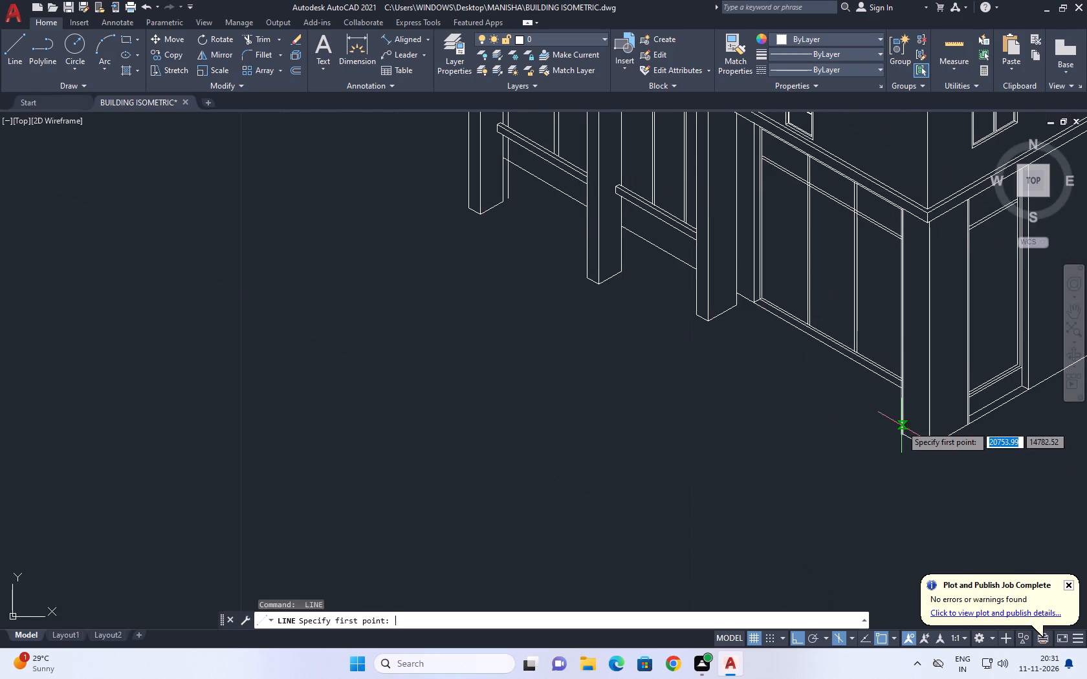
pyautogui.click(901, 433)
pyautogui.scroll(-1, 708, 365)
pyautogui.click(504, 261)
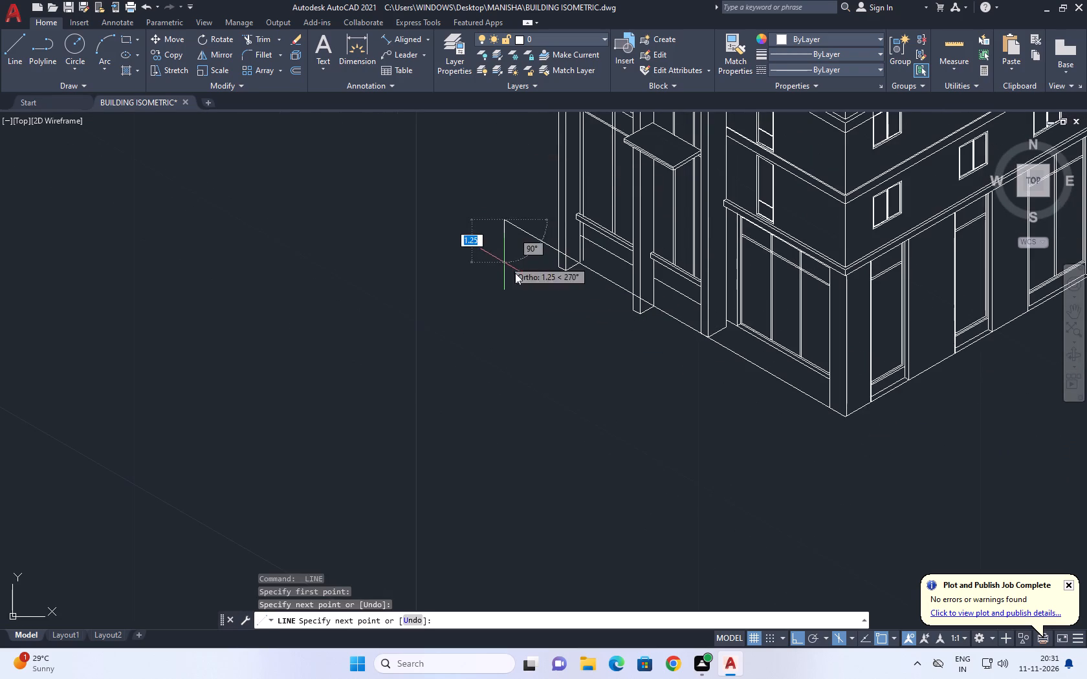
pyautogui.press('Escape')
# Trim the bottoms of the middle and farthest short-side columns where they extend below the new base line.
pyautogui.moveTo(619, 305); pyautogui.dragTo(653, 338, button='middle')
pyautogui.scroll(2, 594, 307)
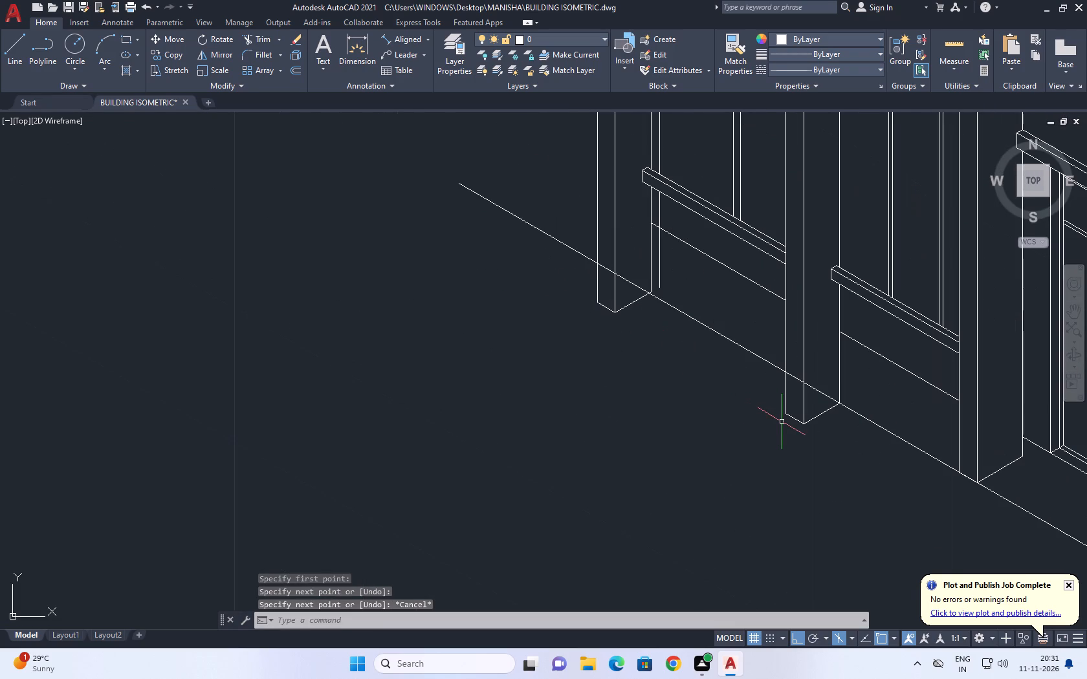
pyautogui.write('TR')
pyautogui.press('space')
pyautogui.click(834, 422)
pyautogui.click(720, 393)
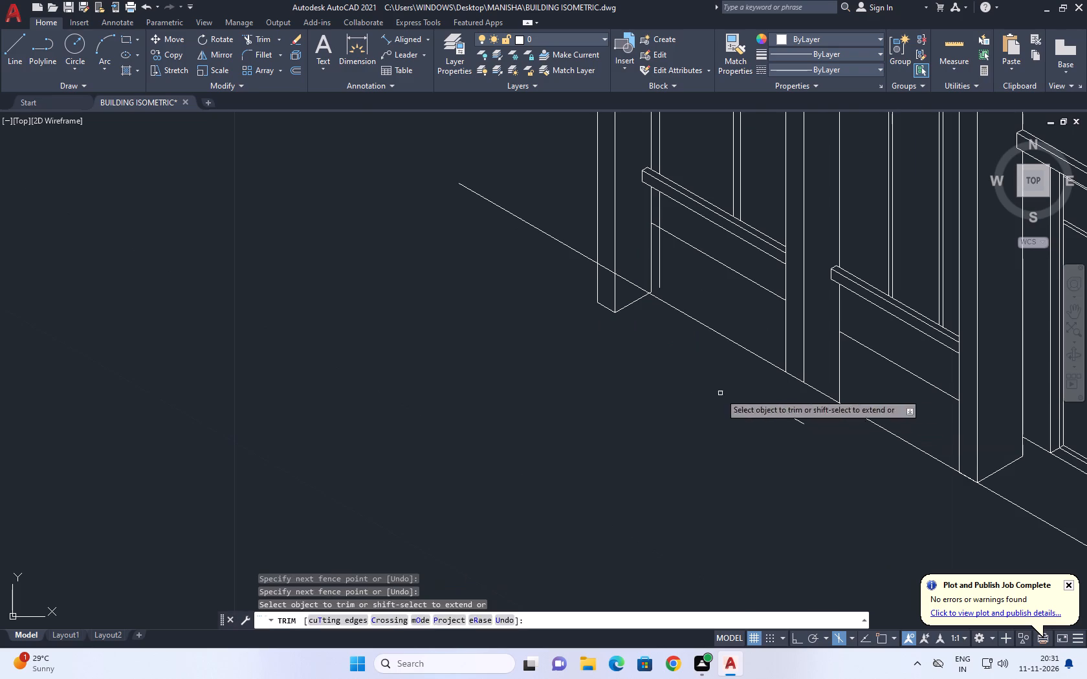
pyautogui.click(801, 418)
pyautogui.click(771, 430)
pyautogui.moveTo(665, 307); pyautogui.dragTo(658, 303)
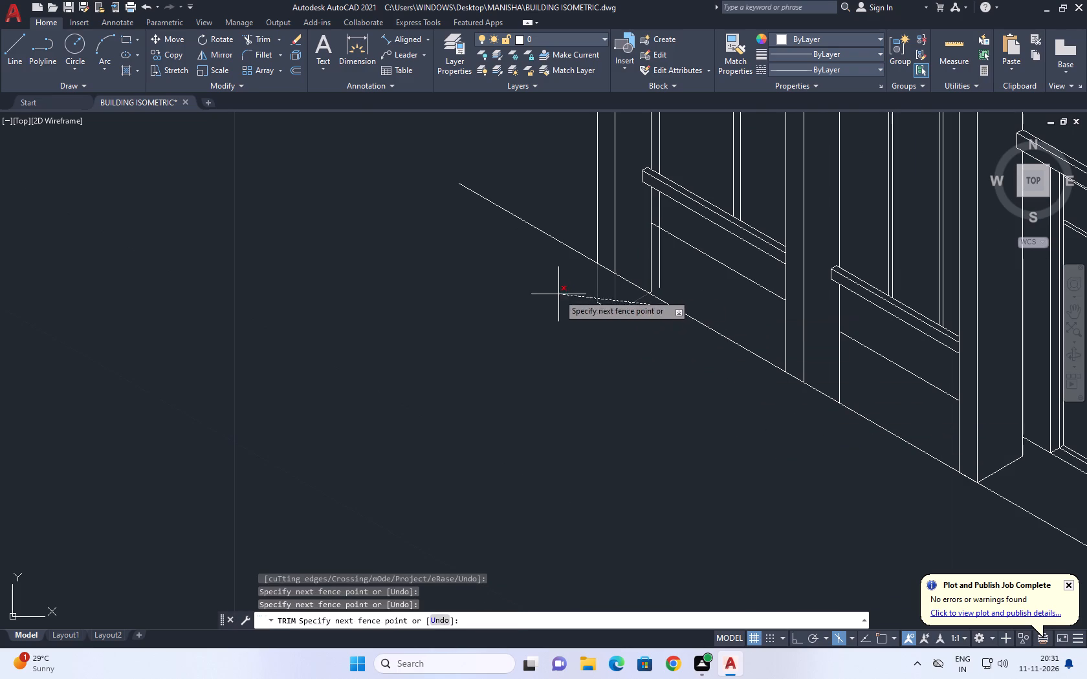
pyautogui.click(557, 293)
pyautogui.click(620, 307)
pyautogui.moveTo(571, 325); pyautogui.dragTo(570, 332)
pyautogui.scroll(-1, 595, 371)
pyautogui.press('Escape')
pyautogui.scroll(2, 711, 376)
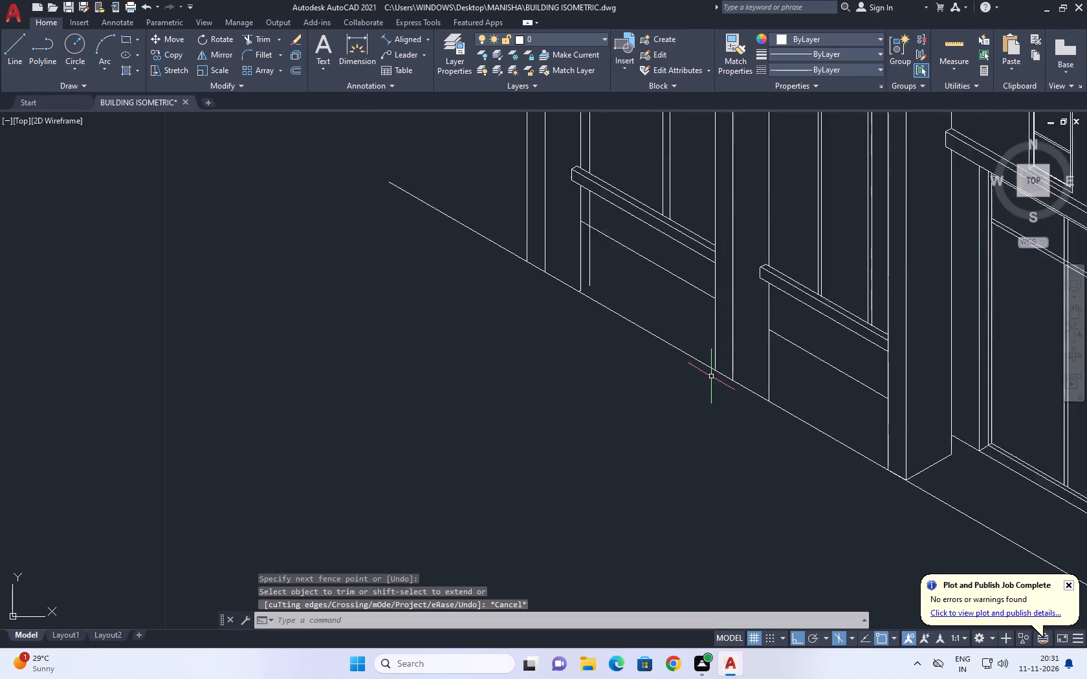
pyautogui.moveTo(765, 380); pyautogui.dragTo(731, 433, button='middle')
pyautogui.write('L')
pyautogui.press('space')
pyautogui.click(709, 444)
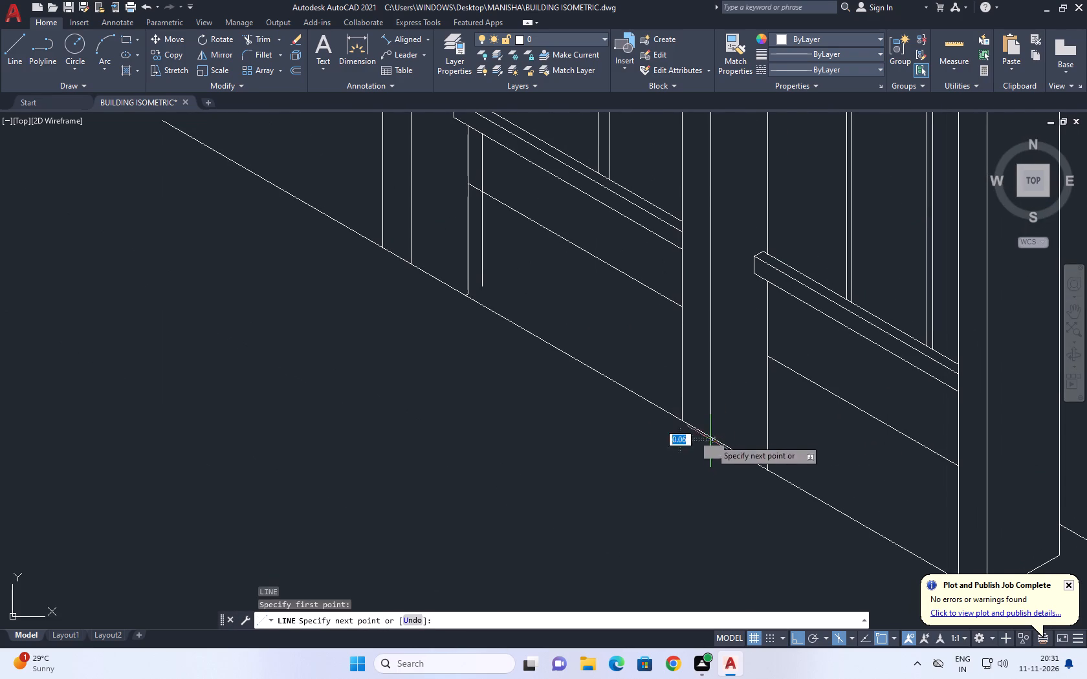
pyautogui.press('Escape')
# Draw a receding isometric line from the middle column's bottom corner on the base line, past its rear vertical edge.
pyautogui.press('l')
pyautogui.press('space')
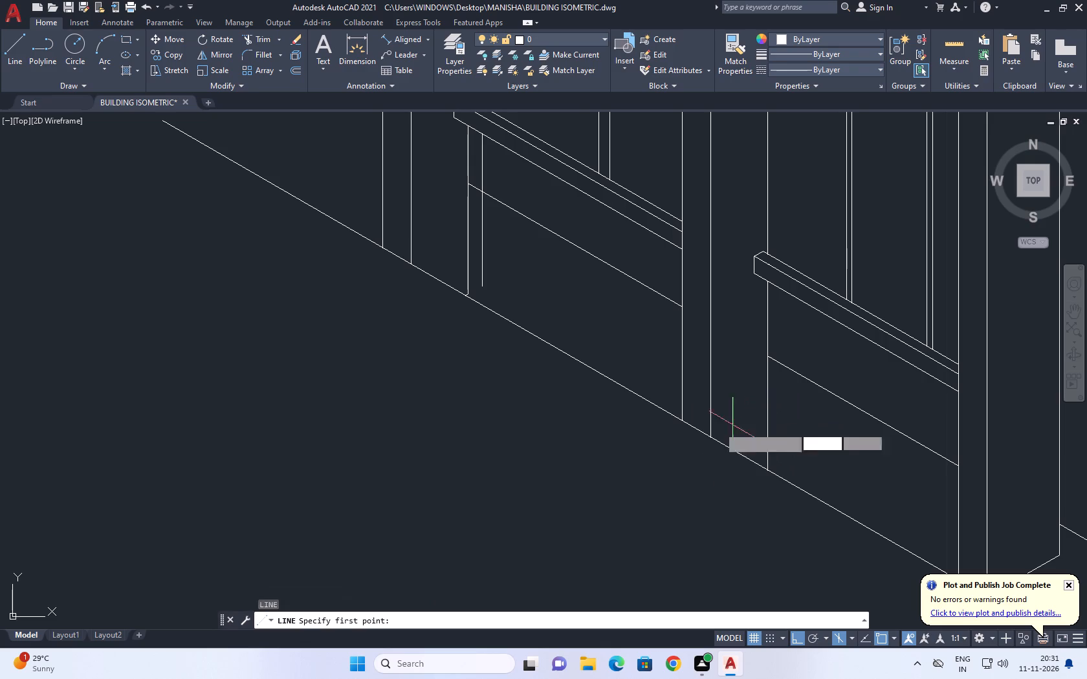
pyautogui.click(707, 438)
pyautogui.press('F5')
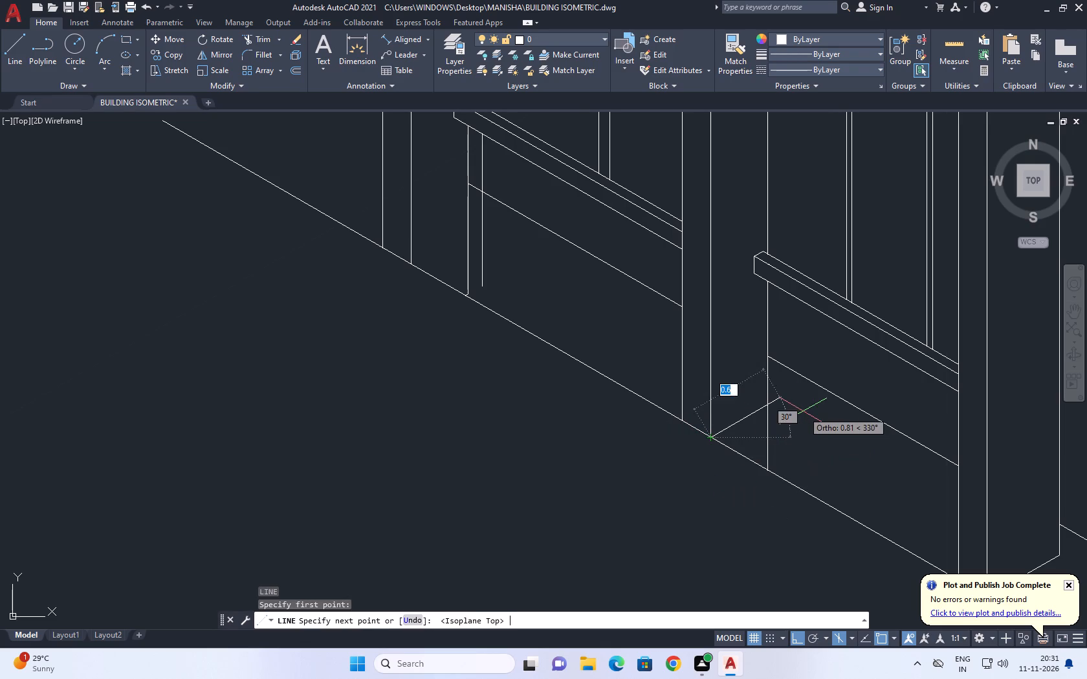
pyautogui.click(817, 408)
pyautogui.press('space')
# Trim the new line's overrun and the lower end of the middle column's rear edge where they cross.
pyautogui.press('t')
pyautogui.press('r')
pyautogui.press('space')
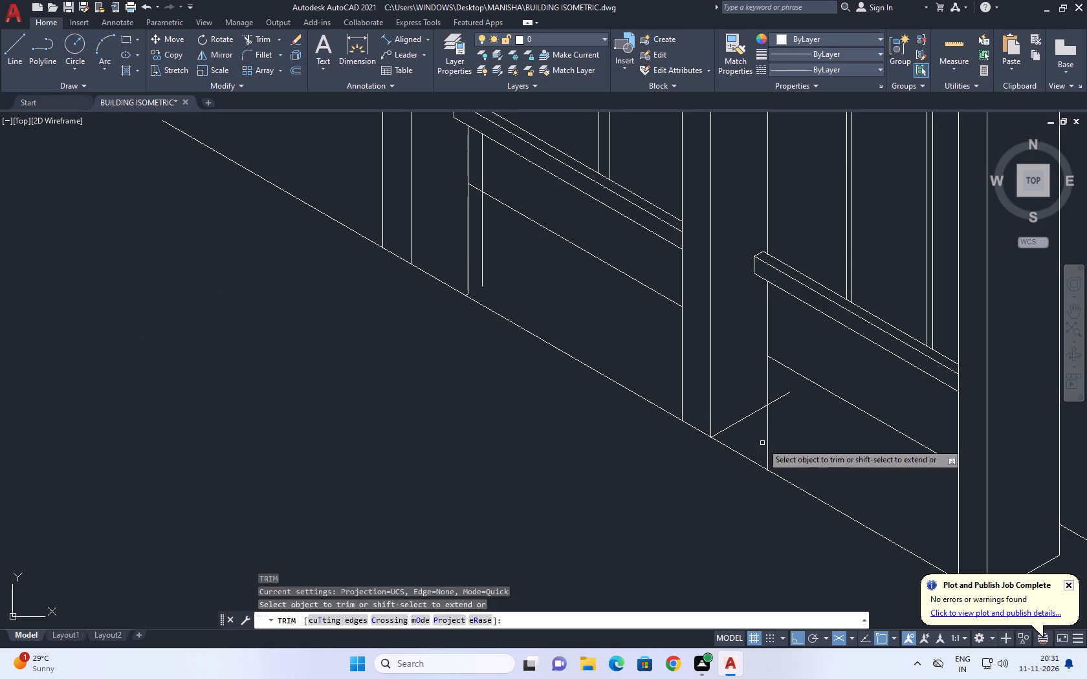
pyautogui.click(762, 443)
pyautogui.click(785, 389)
pyautogui.scroll(-1, 758, 446)
pyautogui.press('space')
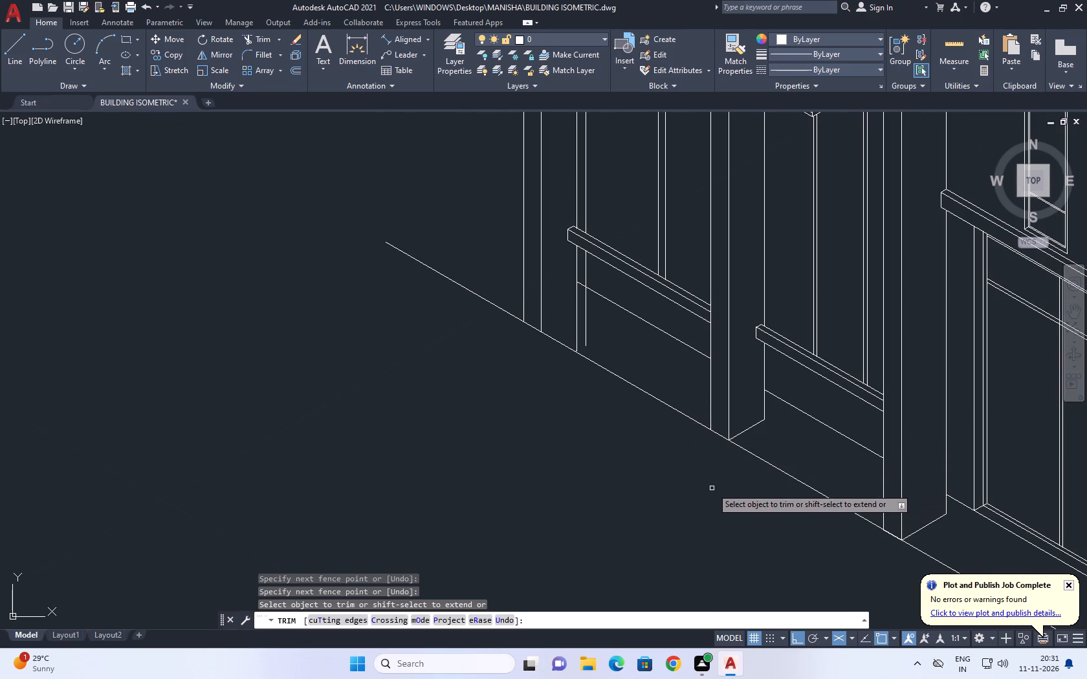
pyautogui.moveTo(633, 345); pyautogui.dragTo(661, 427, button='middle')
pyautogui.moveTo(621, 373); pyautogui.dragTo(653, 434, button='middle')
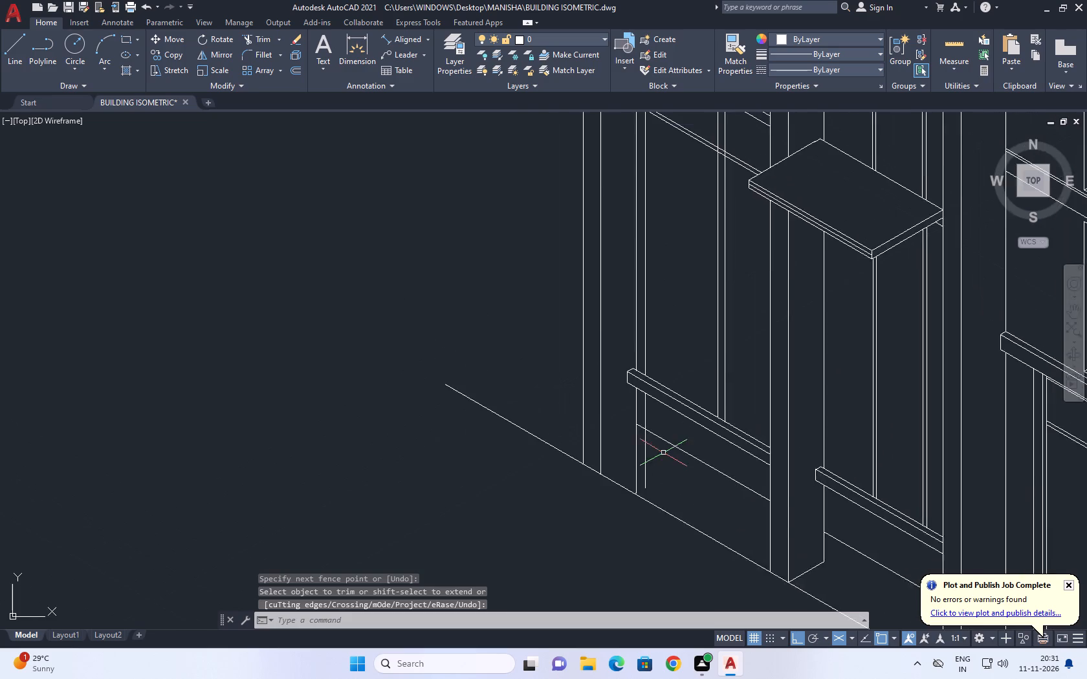
# Erase the stray vertical line below the sill band beside the farthest short-side column.
pyautogui.scroll(-1, 663, 454)
pyautogui.write('EX')
pyautogui.press('space')
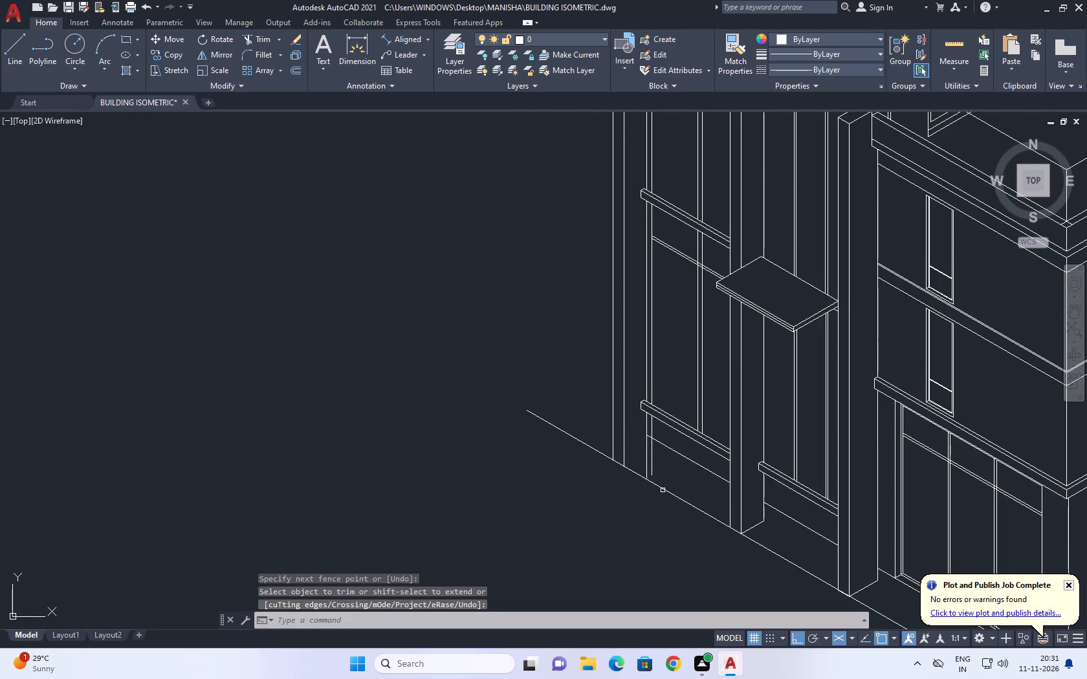
pyautogui.press('Escape')
pyautogui.scroll(1, 653, 459)
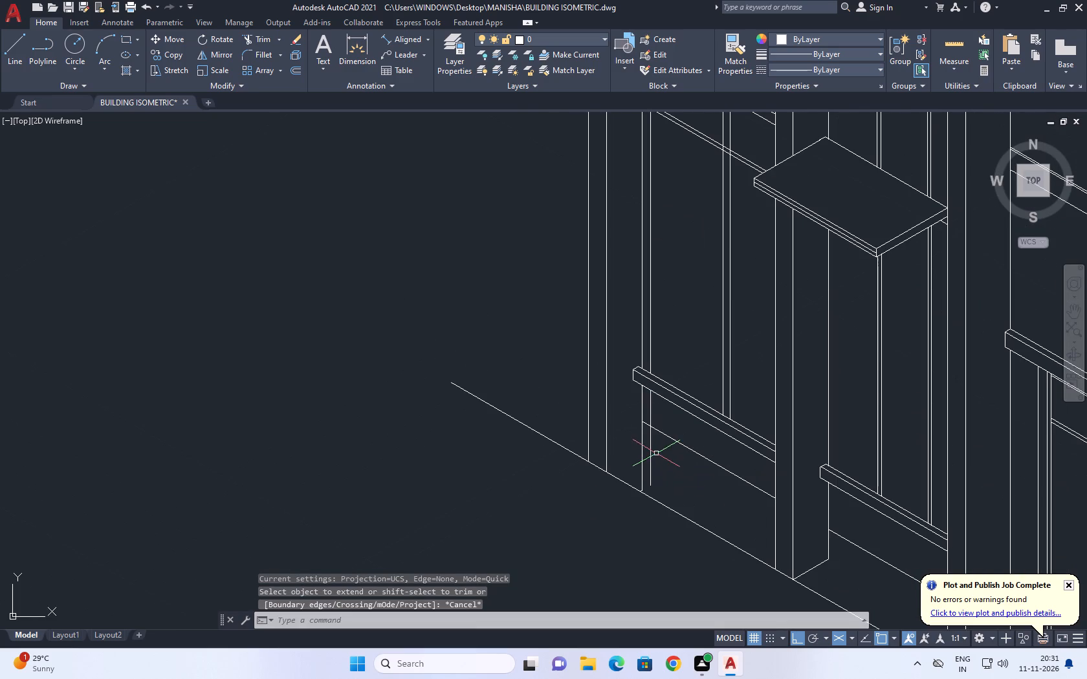
pyautogui.click(651, 447)
pyautogui.press('Delete')
# Draw a receding isometric line from the farthest column's bottom corner on the base line, past its rear vertical edge.
pyautogui.moveTo(589, 457); pyautogui.dragTo(621, 488, button='middle')
pyautogui.scroll(-1, 657, 491)
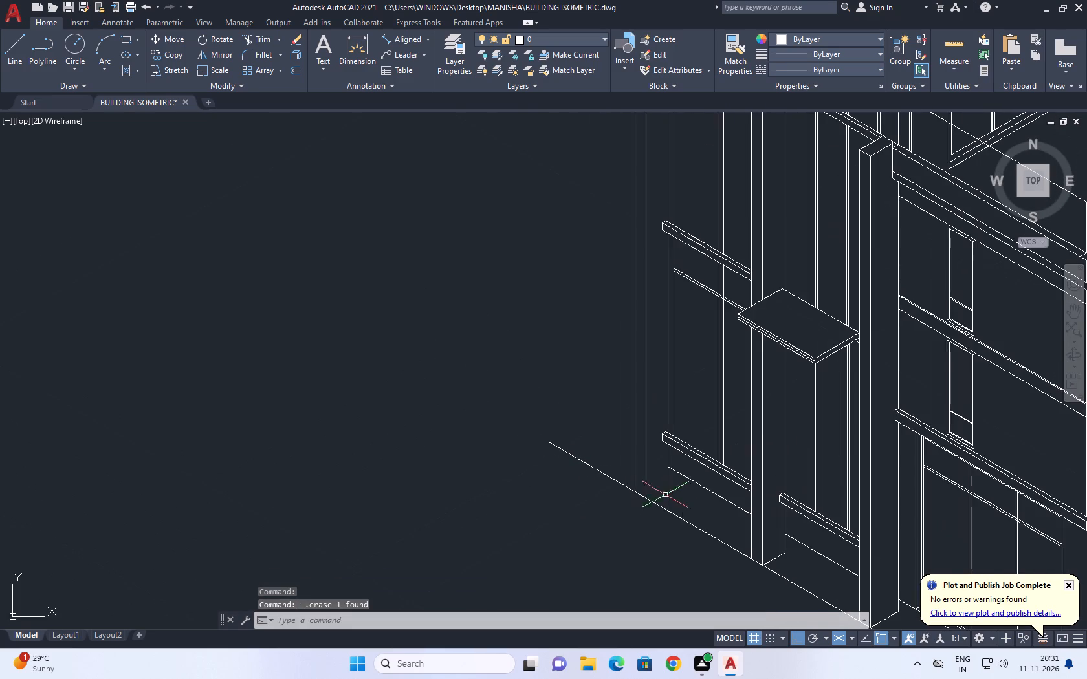
pyautogui.scroll(3, 670, 508)
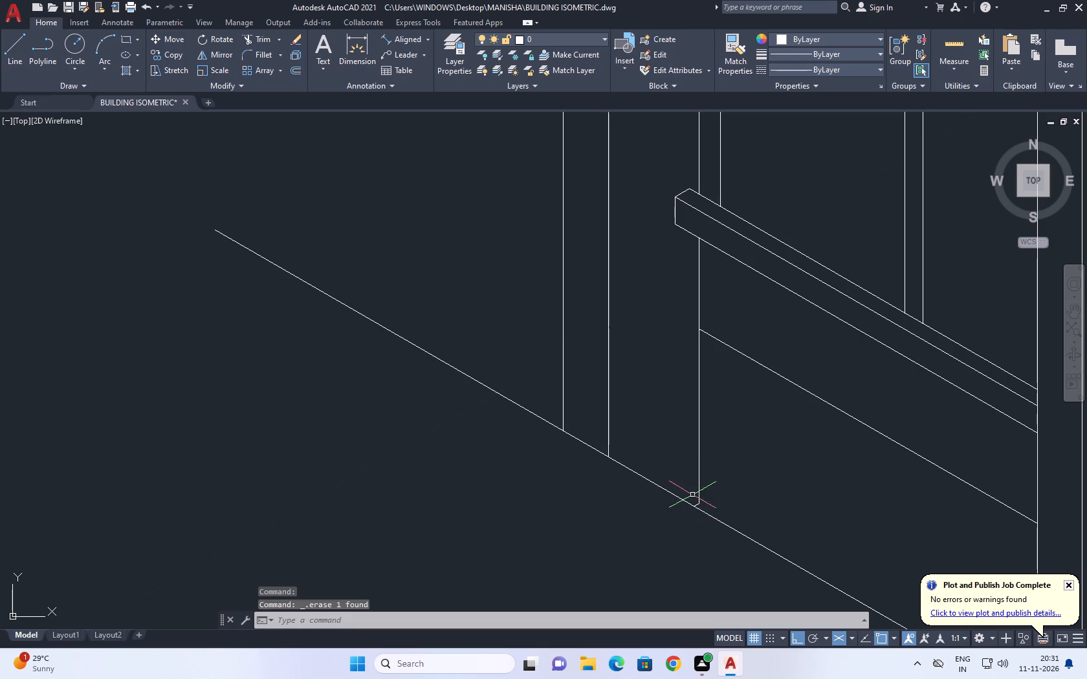
pyautogui.press('l')
pyautogui.press('space')
pyautogui.scroll(1, 613, 472)
pyautogui.click(604, 448)
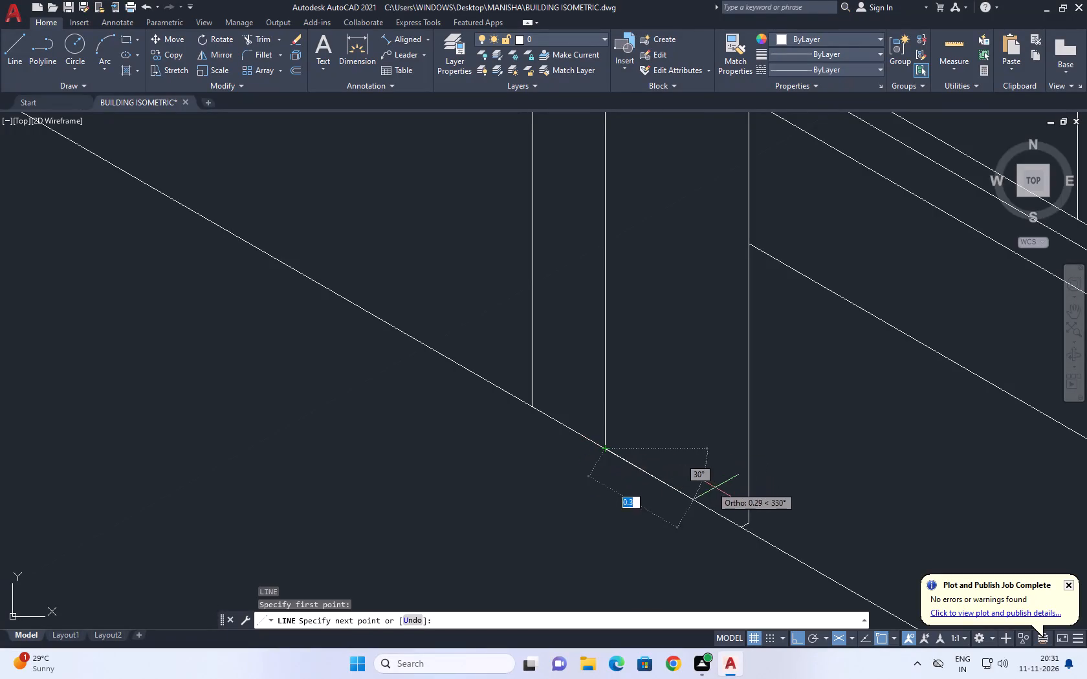
pyautogui.scroll(1, 742, 520)
pyautogui.press('F5')
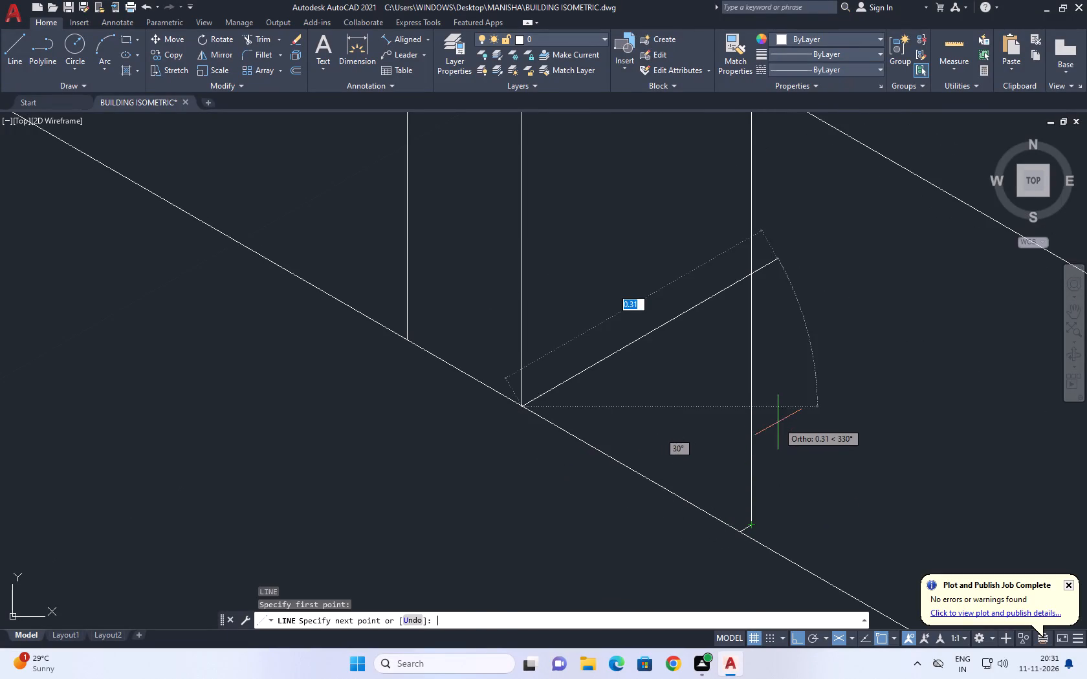
pyautogui.click(815, 387)
pyautogui.press('Escape')
# Trim the receding line's overrun and the lower end of the farthest column's rear edge, and erase the leftover stub on the base line.
pyautogui.write('TR')
pyautogui.press('space')
pyautogui.click(785, 233)
pyautogui.moveTo(773, 336); pyautogui.dragTo(771, 349)
pyautogui.click(768, 350)
pyautogui.click(714, 385)
pyautogui.scroll(1, 760, 458)
pyautogui.moveTo(764, 460); pyautogui.dragTo(737, 330, button='middle')
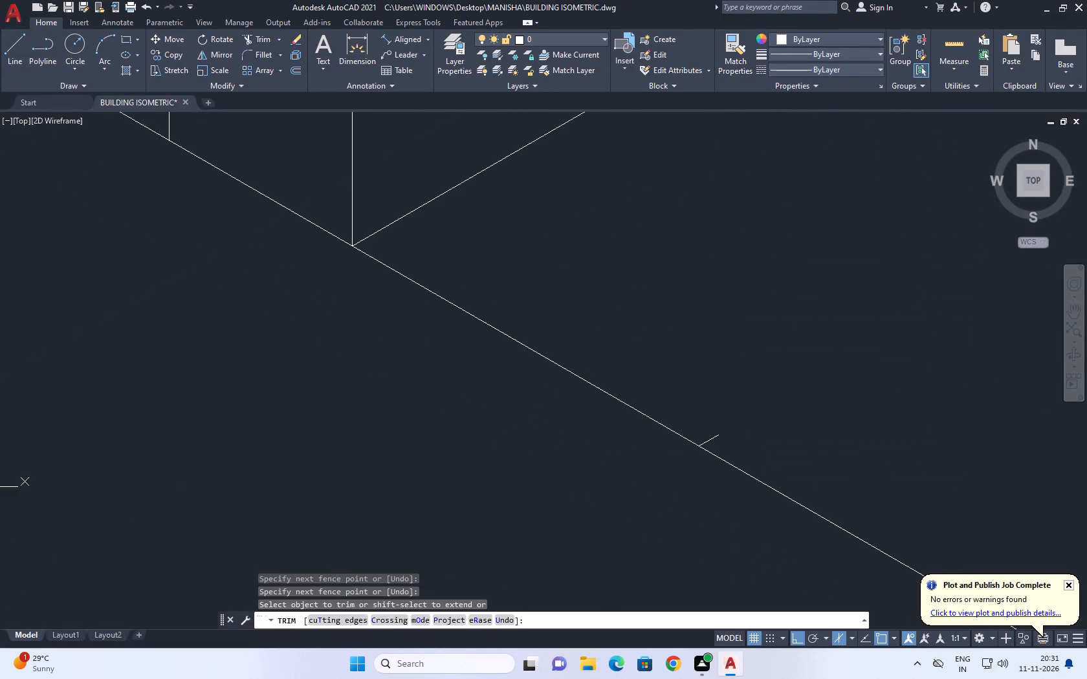
pyautogui.press('space')
pyautogui.click(615, 329)
pyautogui.click(751, 517)
pyautogui.scroll(-3, 682, 423)
pyautogui.press('Delete')
# Trim the short-side base line beyond the farthest column and between the columns, keeping only the segments under each column.
pyautogui.scroll(-4, 647, 406)
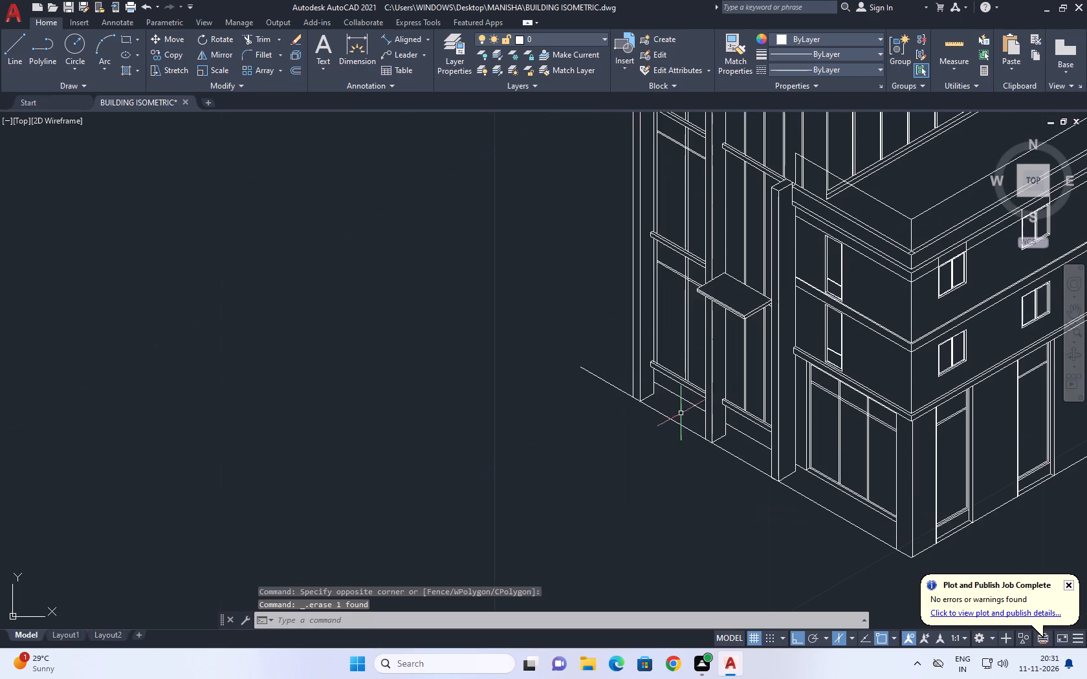
pyautogui.write('TR')
pyautogui.press('space')
pyautogui.click(663, 402)
pyautogui.click(646, 440)
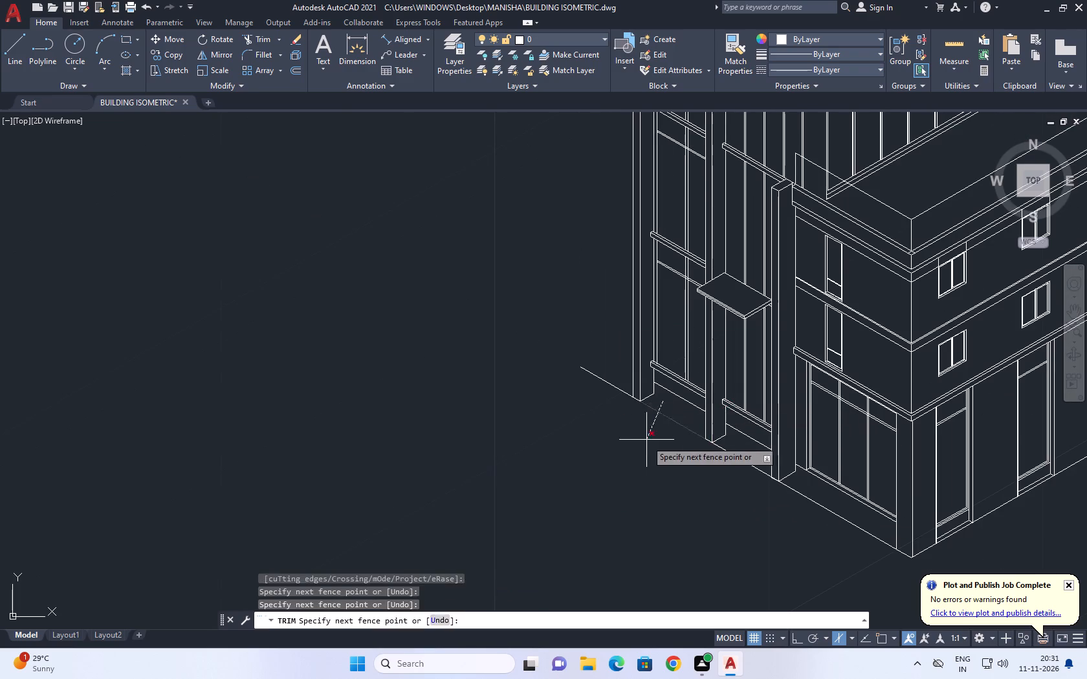
pyautogui.click(599, 361)
pyautogui.moveTo(582, 413); pyautogui.dragTo(582, 422)
pyautogui.click(752, 451)
pyautogui.click(705, 486)
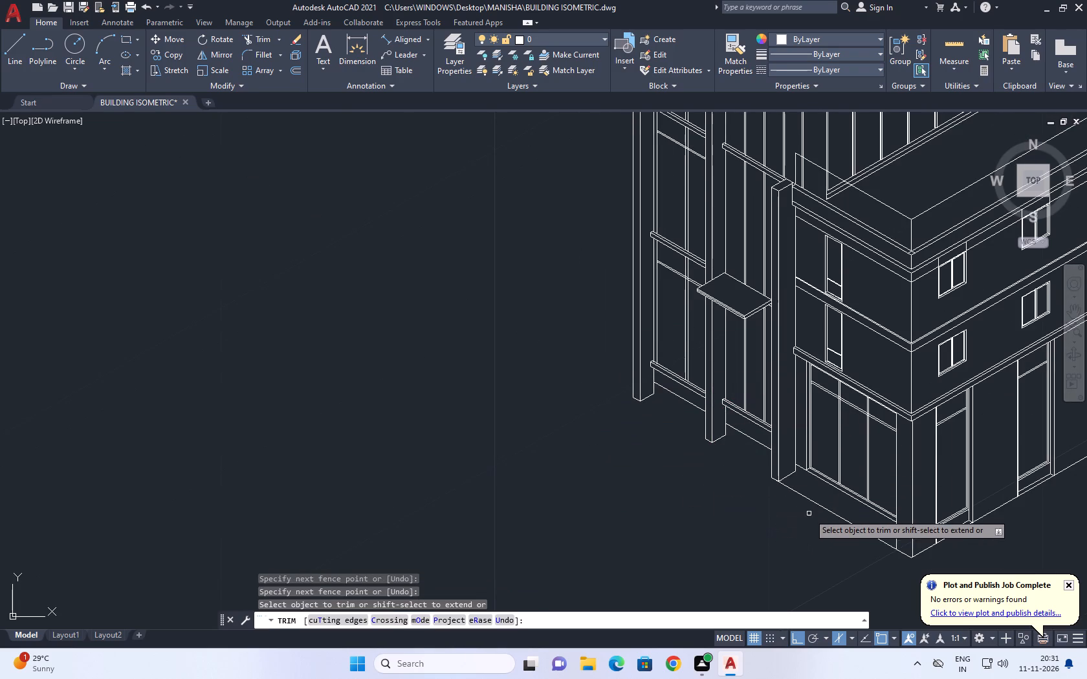
pyautogui.click(815, 504)
pyautogui.press('space')
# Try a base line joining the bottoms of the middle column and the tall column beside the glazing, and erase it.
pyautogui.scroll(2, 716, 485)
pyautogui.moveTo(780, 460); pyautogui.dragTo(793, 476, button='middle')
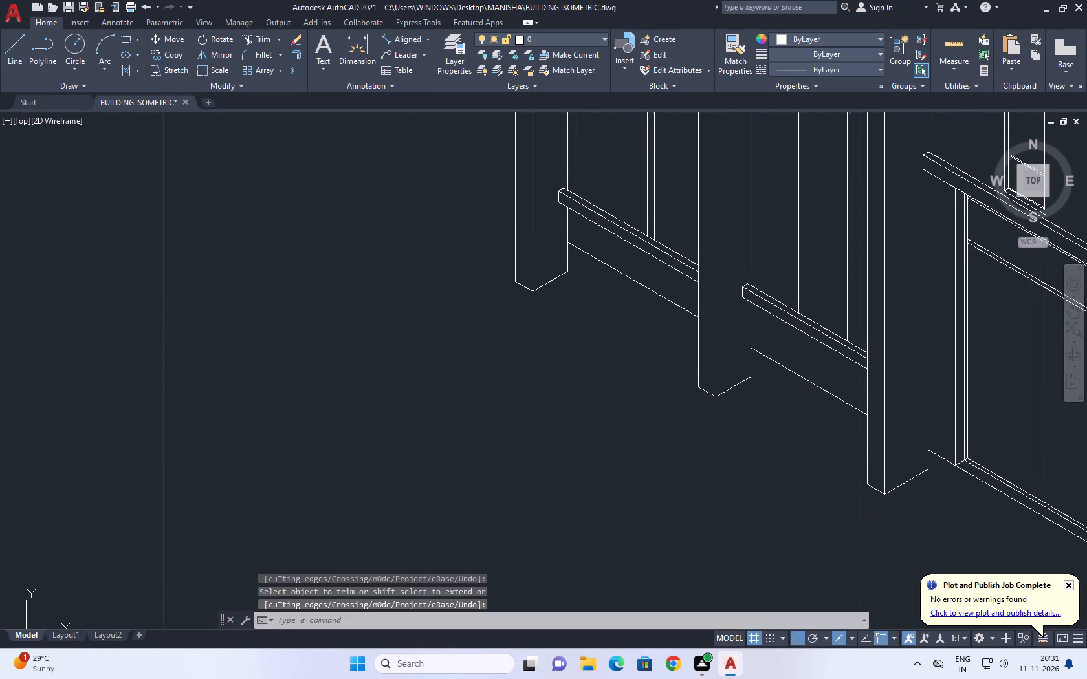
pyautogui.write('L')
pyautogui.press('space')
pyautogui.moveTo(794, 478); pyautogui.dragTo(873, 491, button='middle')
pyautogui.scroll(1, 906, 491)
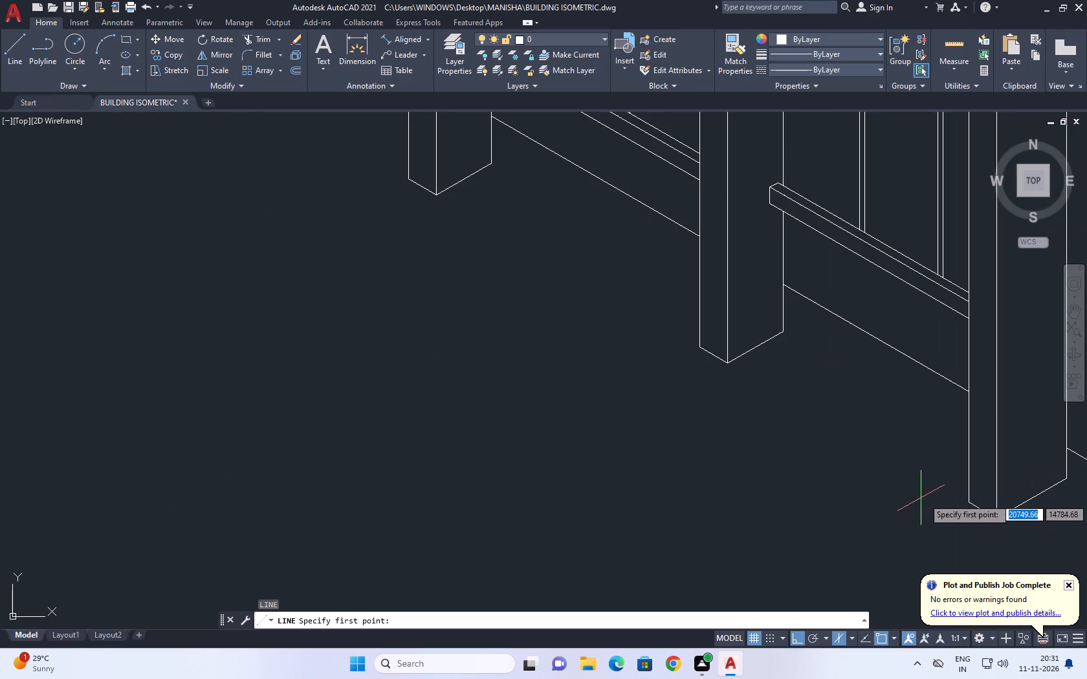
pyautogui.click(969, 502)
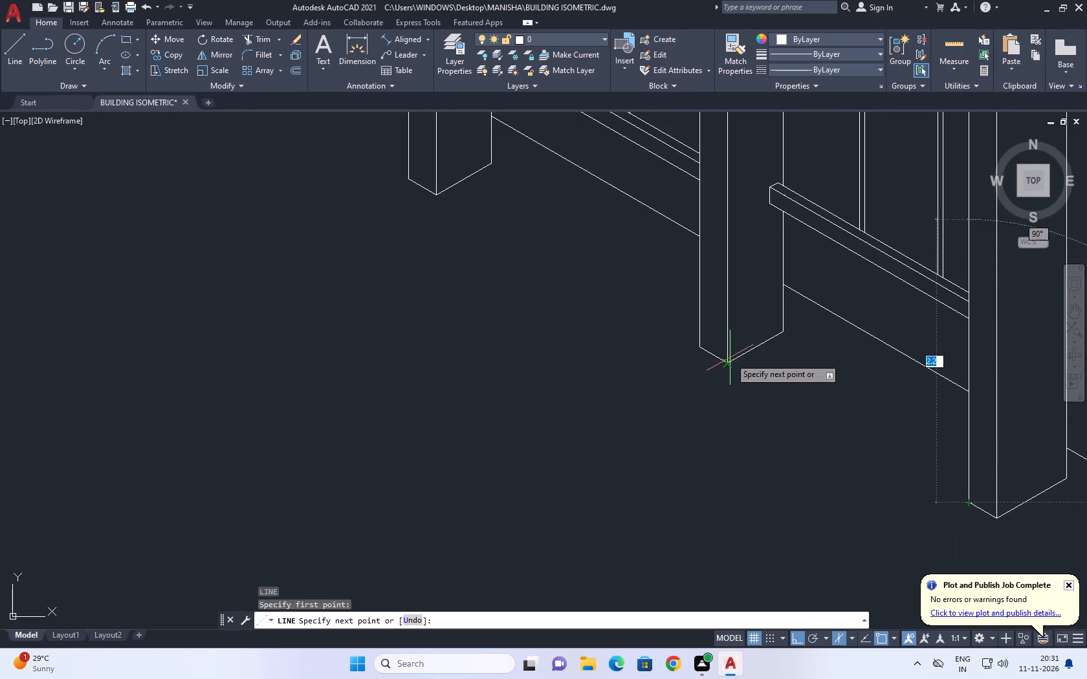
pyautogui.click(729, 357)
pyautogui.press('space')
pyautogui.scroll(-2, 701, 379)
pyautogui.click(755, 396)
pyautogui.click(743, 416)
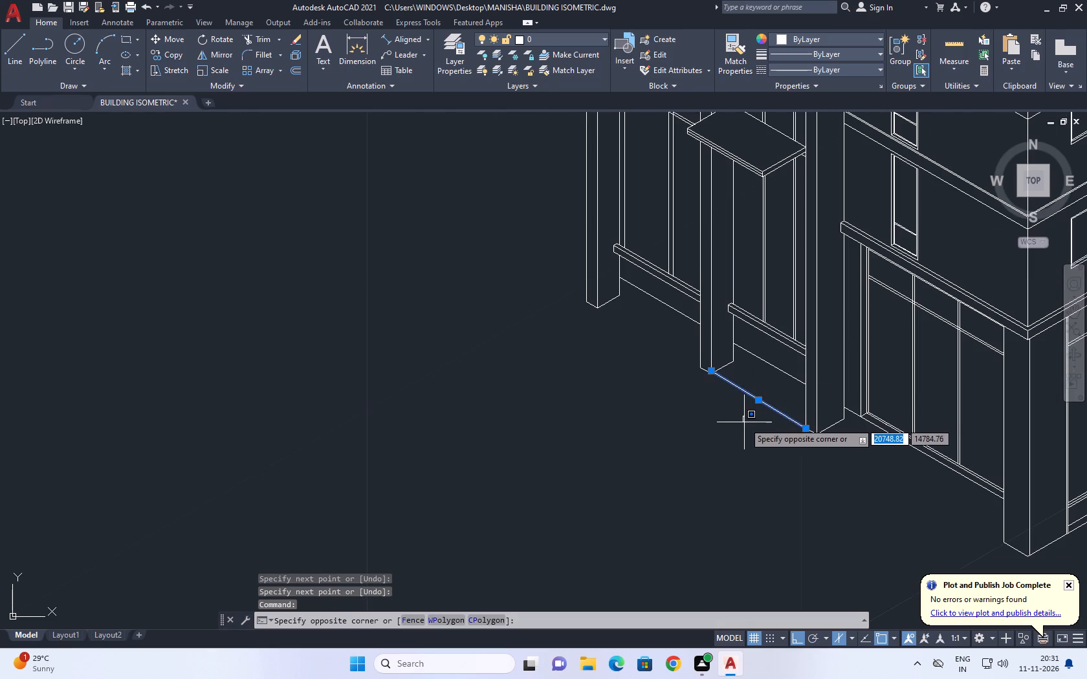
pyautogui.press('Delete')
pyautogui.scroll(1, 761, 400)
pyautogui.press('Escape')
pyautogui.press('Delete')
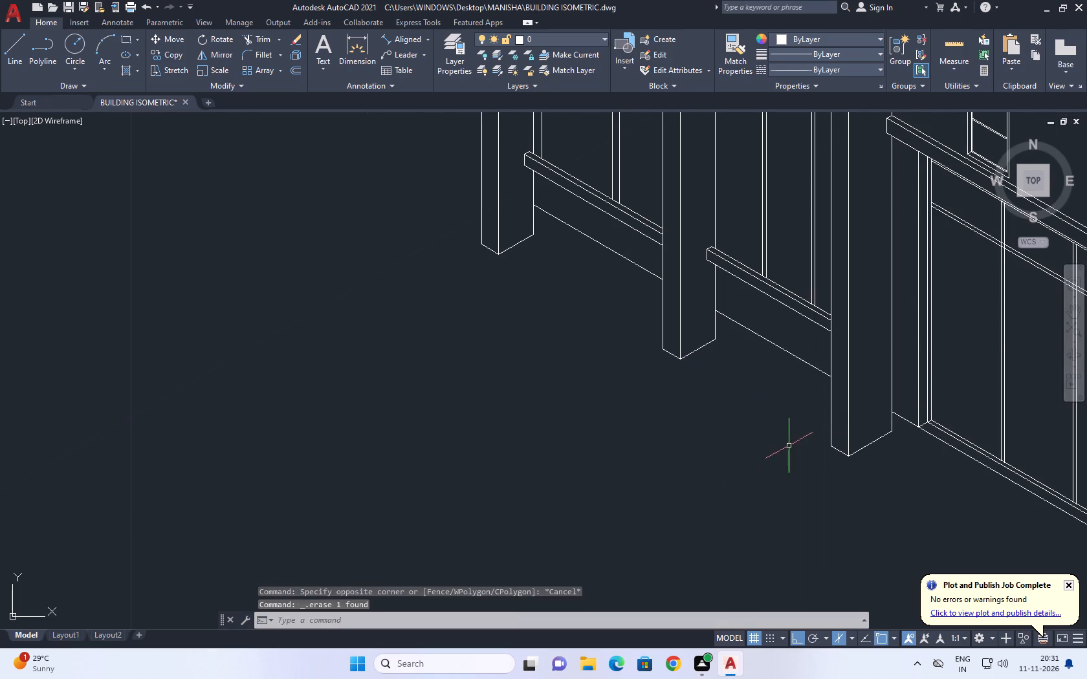
# Draw an isometric base line from the bottom of the tall column beside the glazing to beyond the middle column.
pyautogui.moveTo(788, 445); pyautogui.dragTo(806, 482, button='middle')
pyautogui.press('l')
pyautogui.press('space')
pyautogui.click(849, 486)
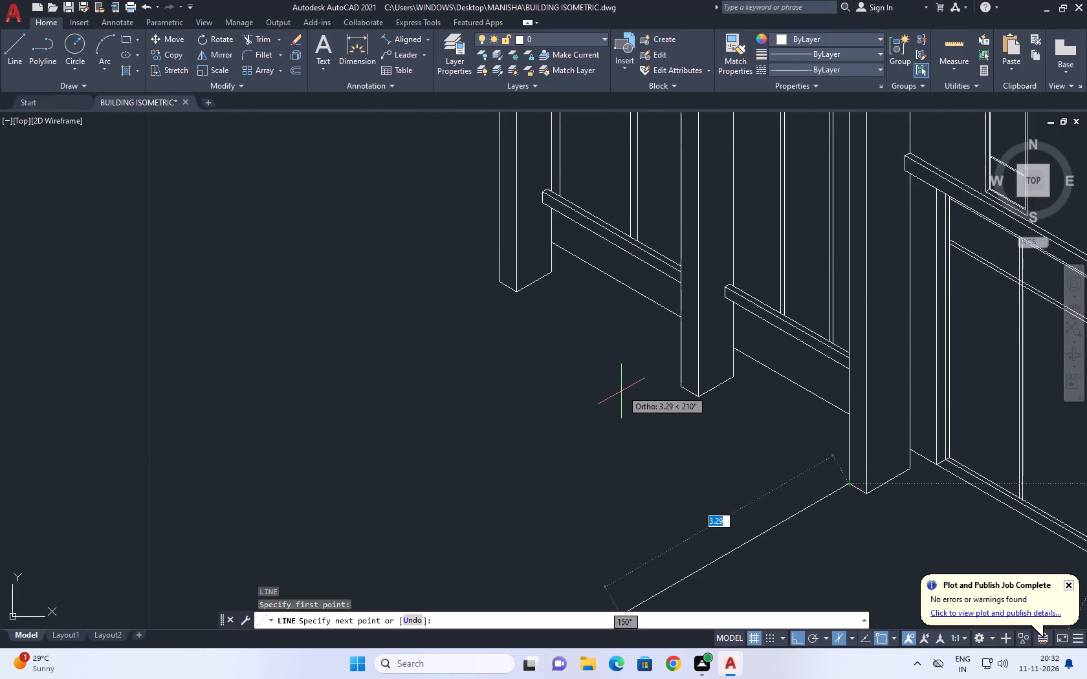
pyautogui.press('F5')
pyautogui.click(597, 369)
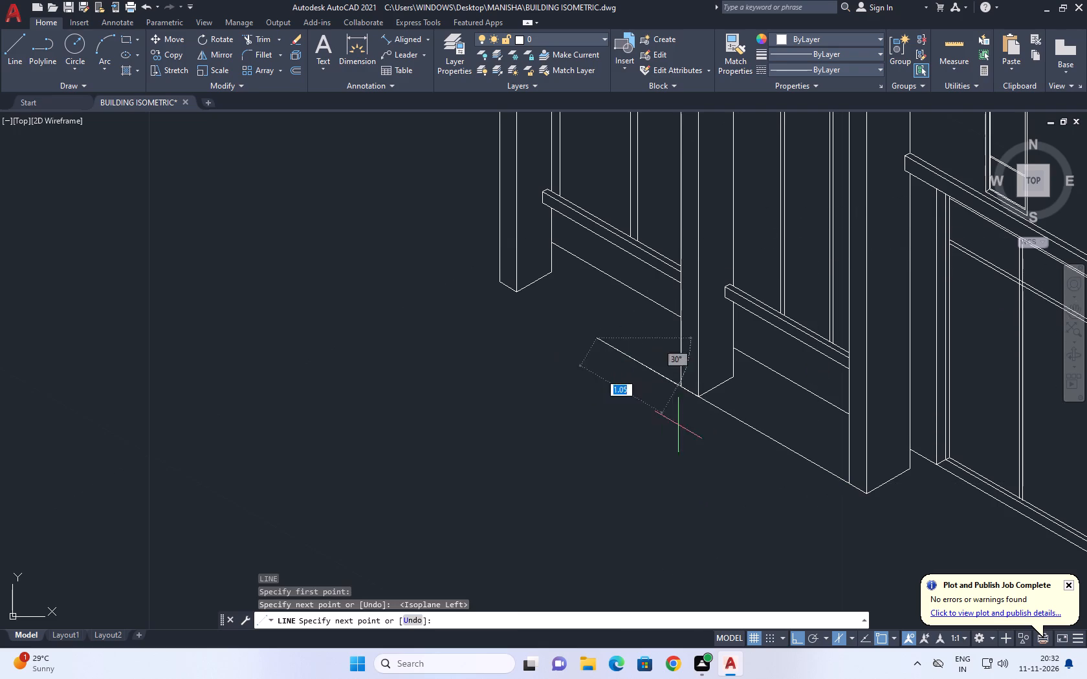
pyautogui.press('Escape')
# Shorten the new base line so its far end meets the middle column's bottom corner.
pyautogui.moveTo(721, 412); pyautogui.dragTo(675, 411, button='middle')
pyautogui.click(562, 363)
pyautogui.click(563, 329)
pyautogui.click(555, 338)
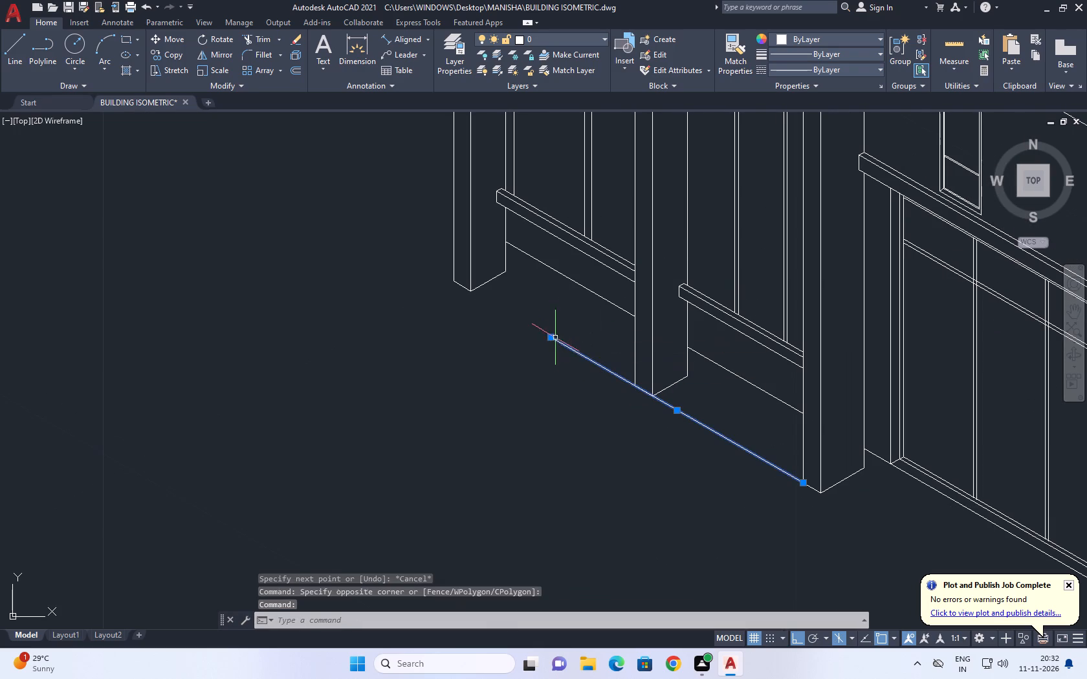
pyautogui.click(553, 336)
pyautogui.click(652, 395)
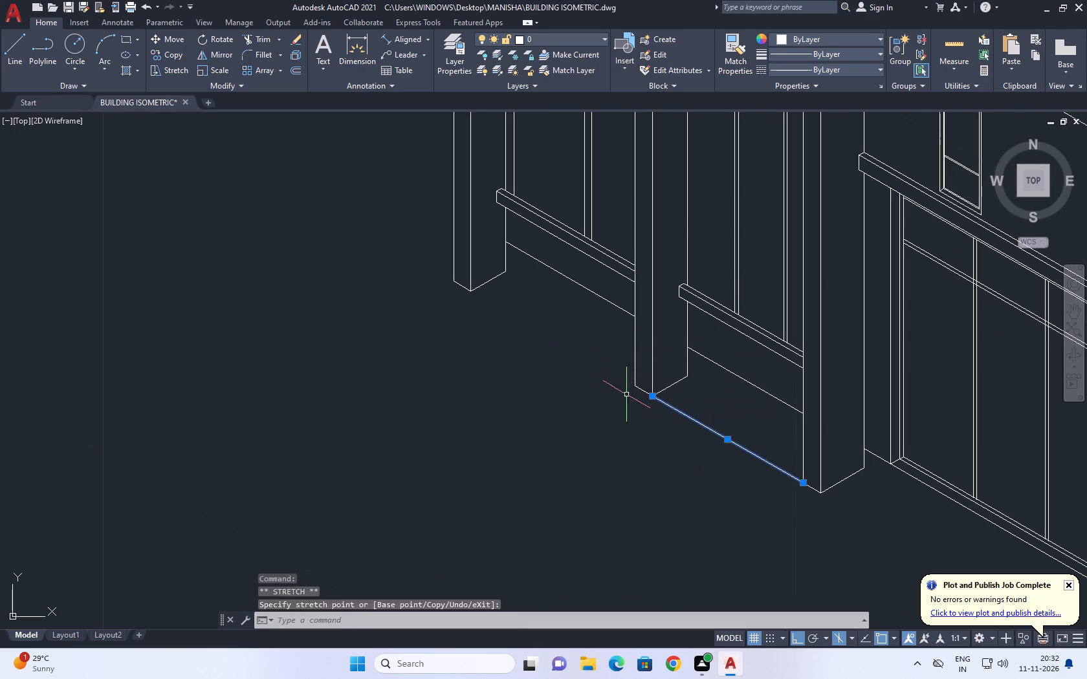
pyautogui.press('Escape')
# Draw two edges of the entrance platform, outward from the middle column's bottom corner and parallel to the wall below the canopy.
pyautogui.moveTo(712, 453); pyautogui.dragTo(740, 420, button='middle')
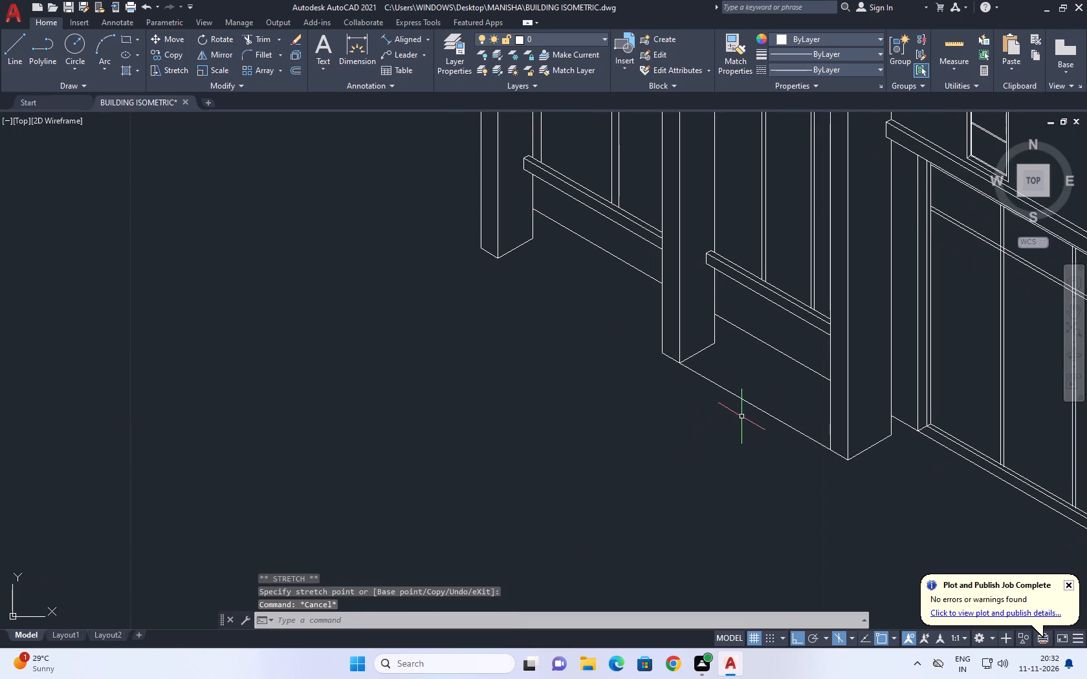
pyautogui.scroll(-2, 741, 329)
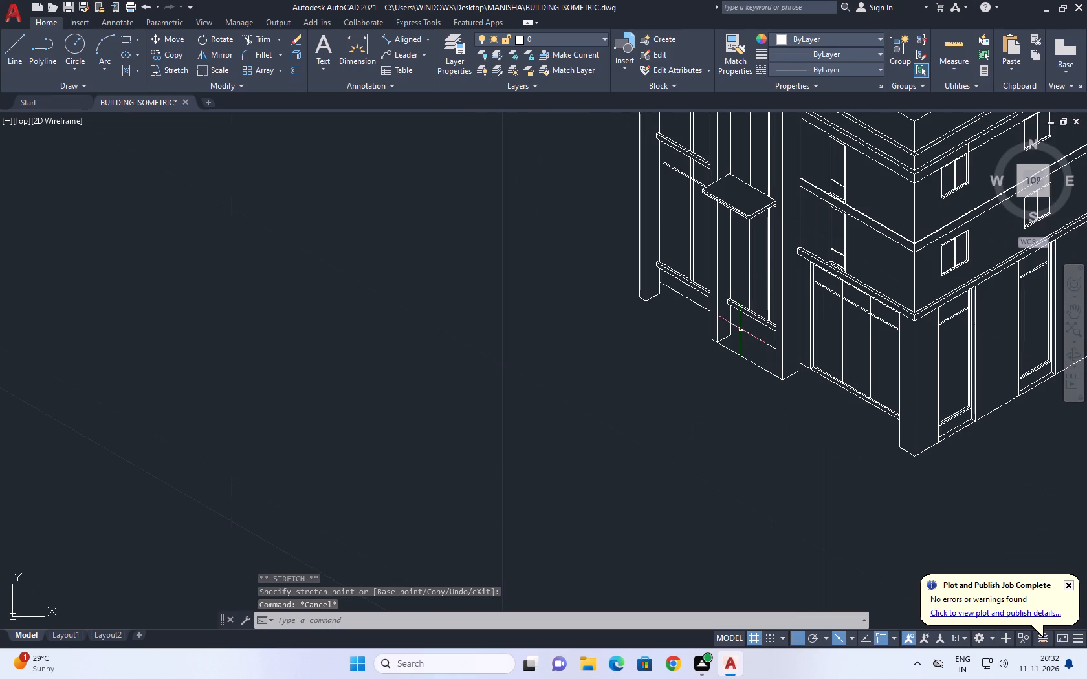
pyautogui.scroll(-2, 752, 375)
pyautogui.scroll(2, 753, 368)
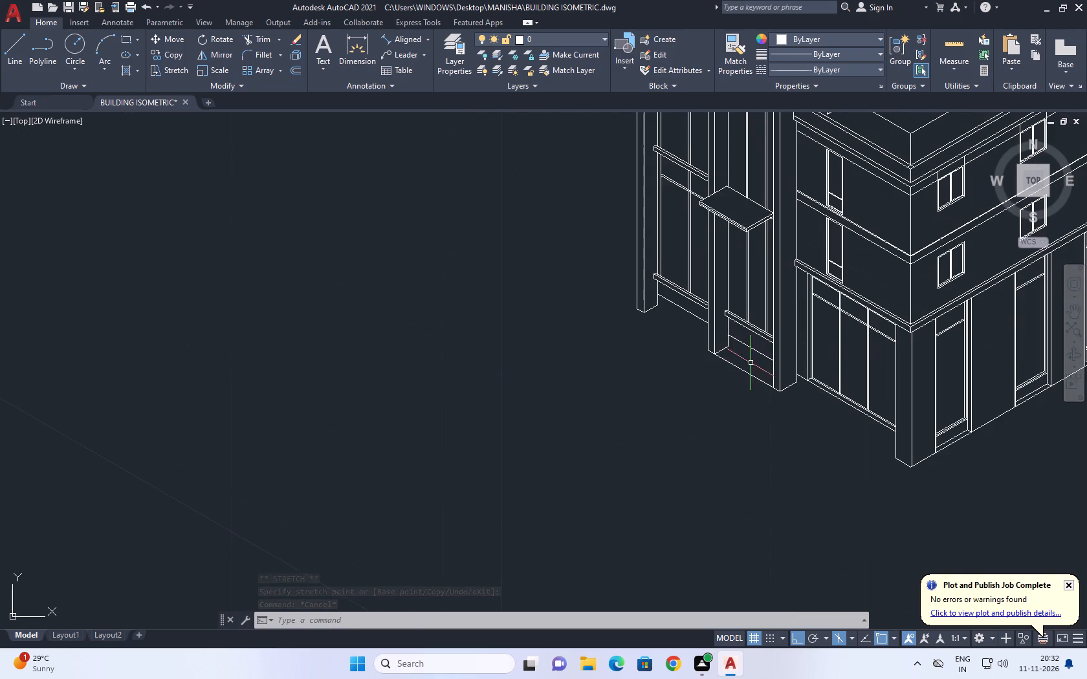
pyautogui.moveTo(746, 344); pyautogui.dragTo(804, 335, button='middle')
pyautogui.moveTo(765, 366); pyautogui.dragTo(859, 349, button='middle')
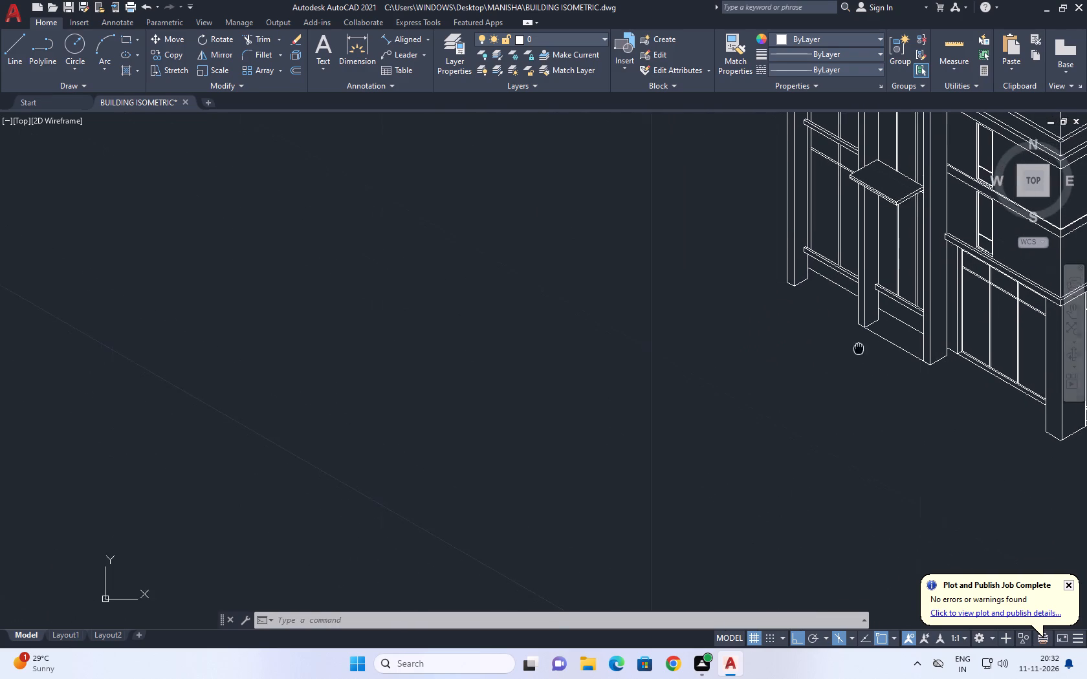
pyautogui.moveTo(859, 349); pyautogui.dragTo(861, 349, button='middle')
pyautogui.press('l')
pyautogui.press('space')
pyautogui.scroll(3, 855, 314)
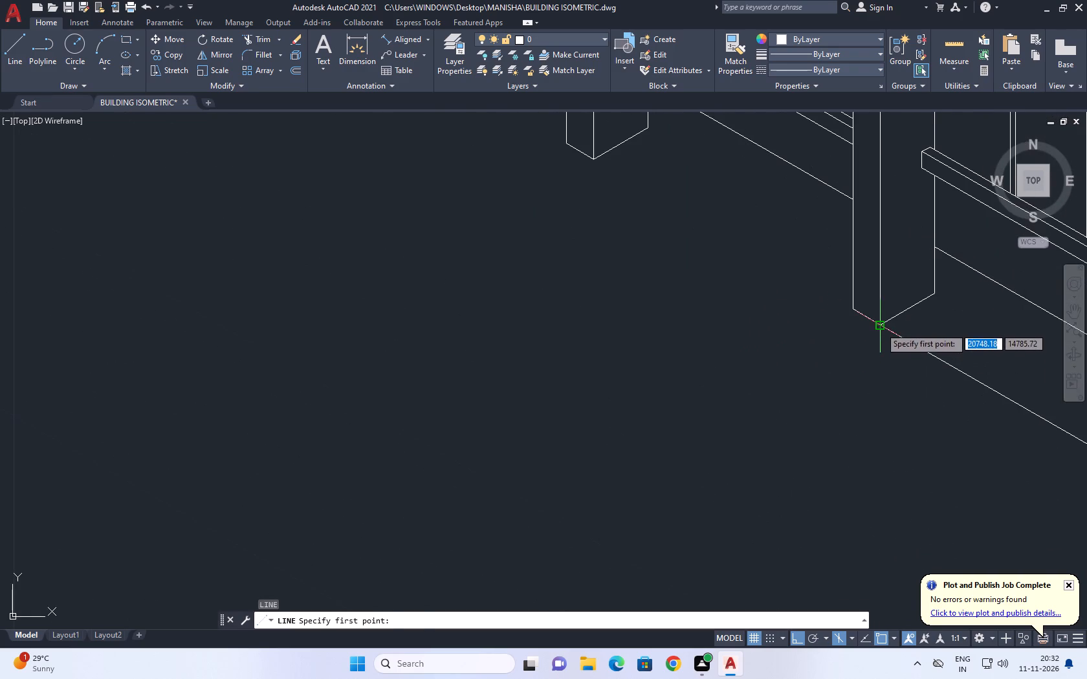
pyautogui.click(880, 327)
pyautogui.scroll(-1, 817, 371)
pyautogui.moveTo(745, 434); pyautogui.dragTo(796, 401, button='middle')
pyautogui.press('F5')
pyautogui.moveTo(788, 392); pyautogui.dragTo(732, 318, button='middle')
pyautogui.click(729, 316)
pyautogui.click(890, 400)
pyautogui.press('space')
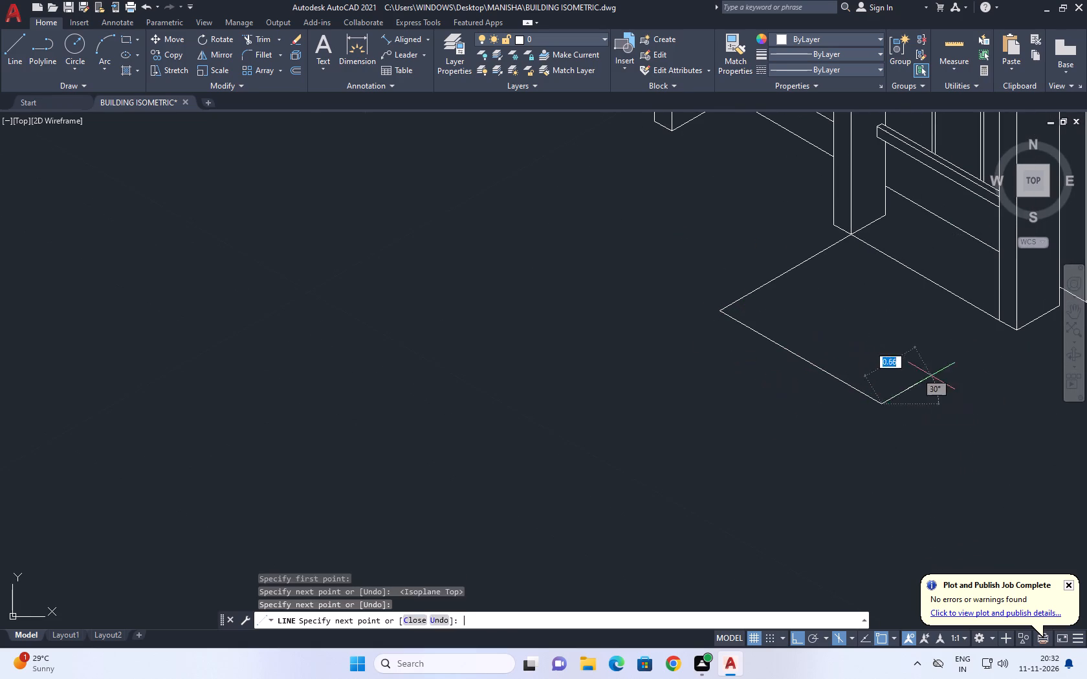
# Draw the platform's other side edge outward from the tall column's bottom and join it to the front edge with a sharp Fillet corner.
pyautogui.press('space')
pyautogui.click(1004, 318)
pyautogui.click(822, 429)
pyautogui.press('space')
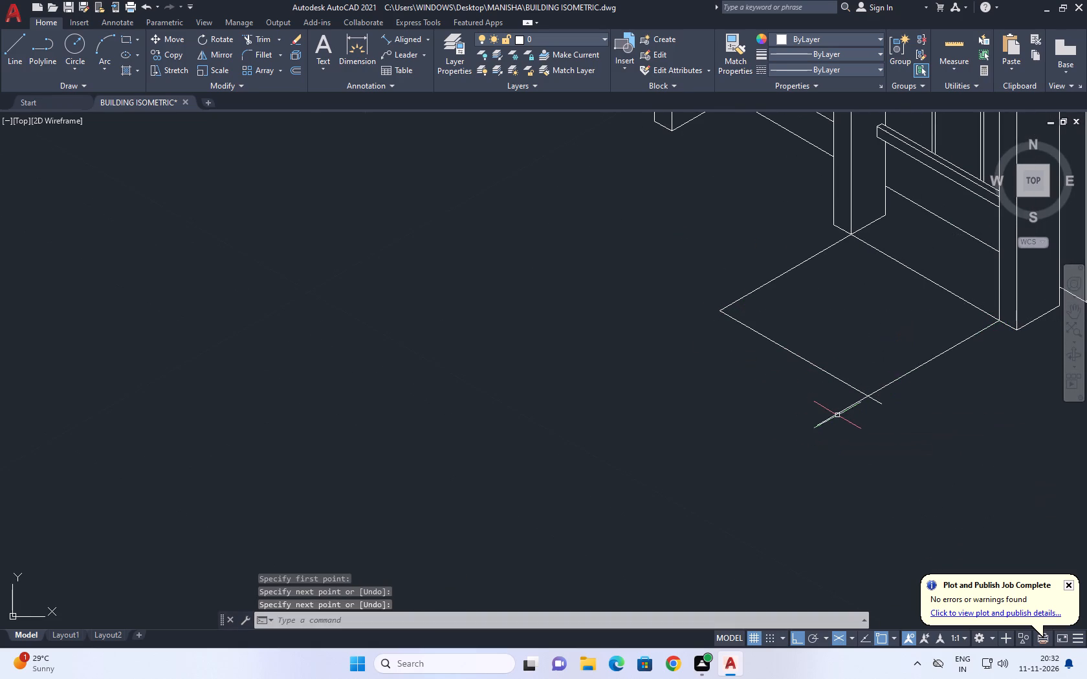
pyautogui.press('f')
pyautogui.press('space')
pyautogui.click(877, 394)
pyautogui.click(876, 392)
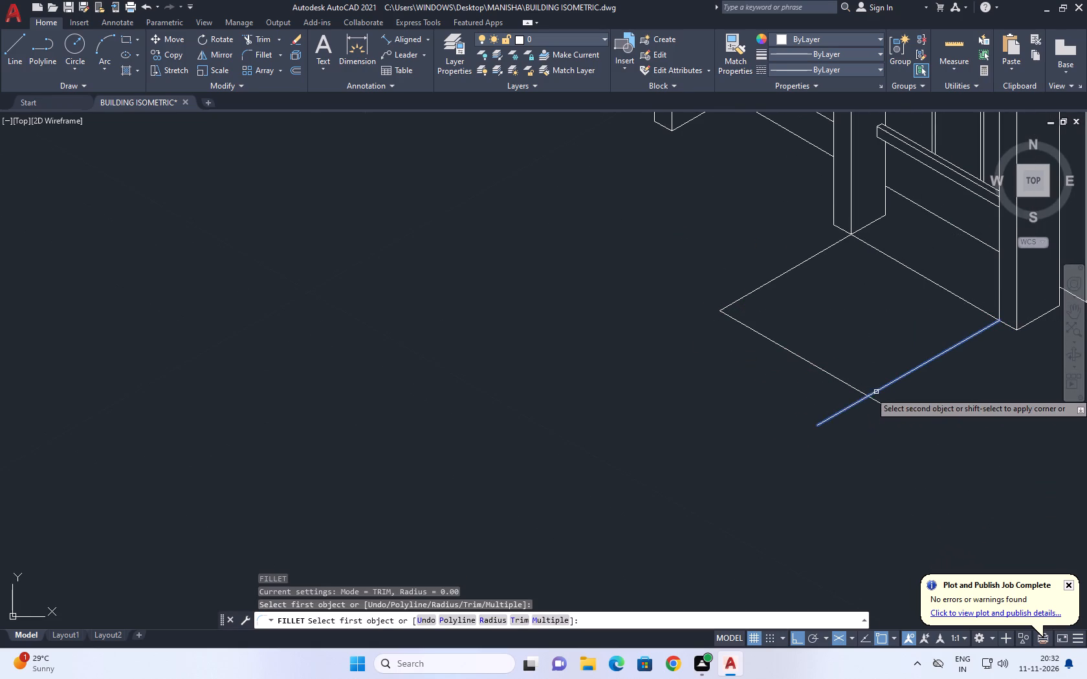
pyautogui.click(856, 391)
# Copy the platform's three outline edges 0.25 straight down.
pyautogui.click(897, 402)
pyautogui.click(790, 323)
pyautogui.moveTo(776, 305); pyautogui.dragTo(760, 279)
pyautogui.click(743, 256)
pyautogui.moveTo(772, 354); pyautogui.dragTo(696, 326, button='middle')
pyautogui.press('c')
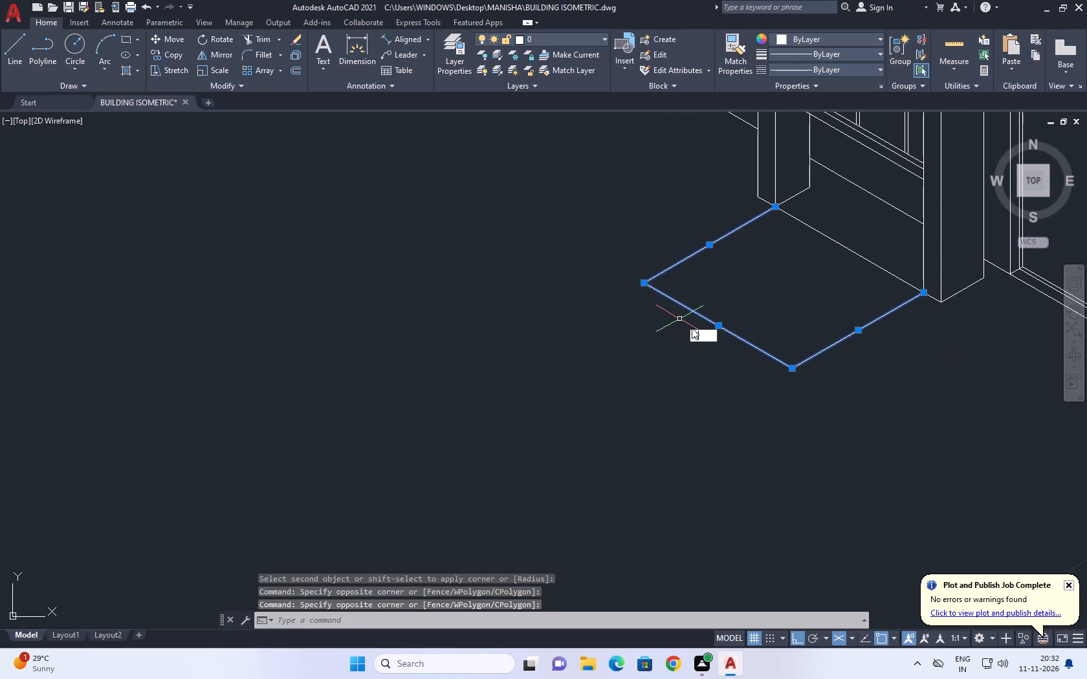
pyautogui.press('o')
pyautogui.press('space')
pyautogui.click(791, 369)
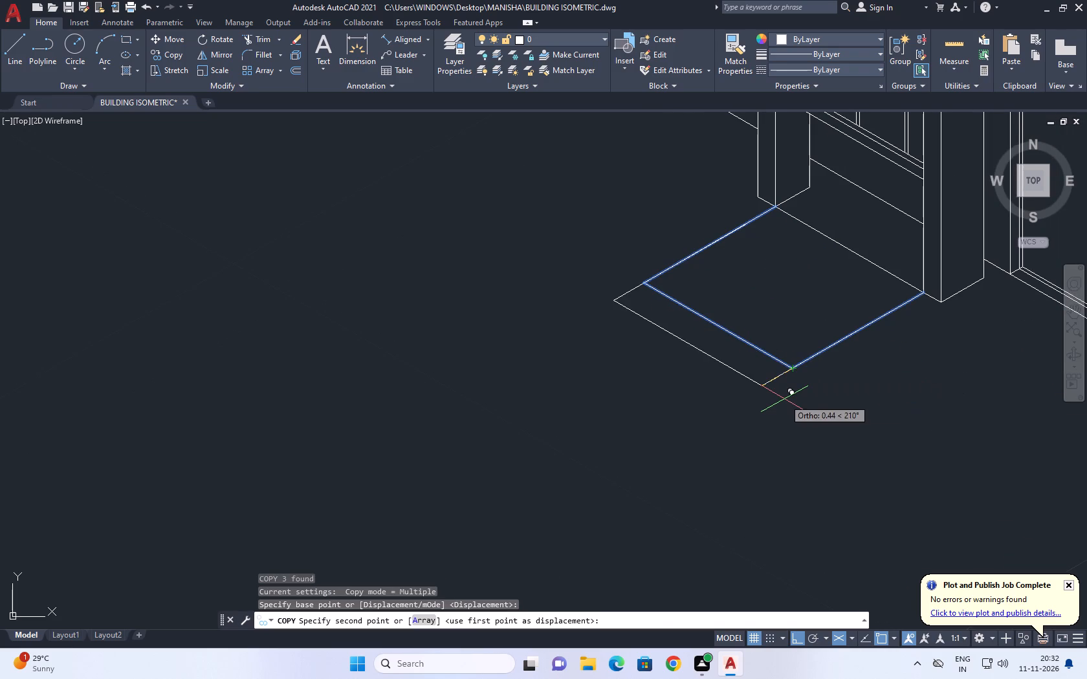
pyautogui.press('F5')
pyautogui.write('0.2')
pyautogui.press('5')
pyautogui.press('Return')
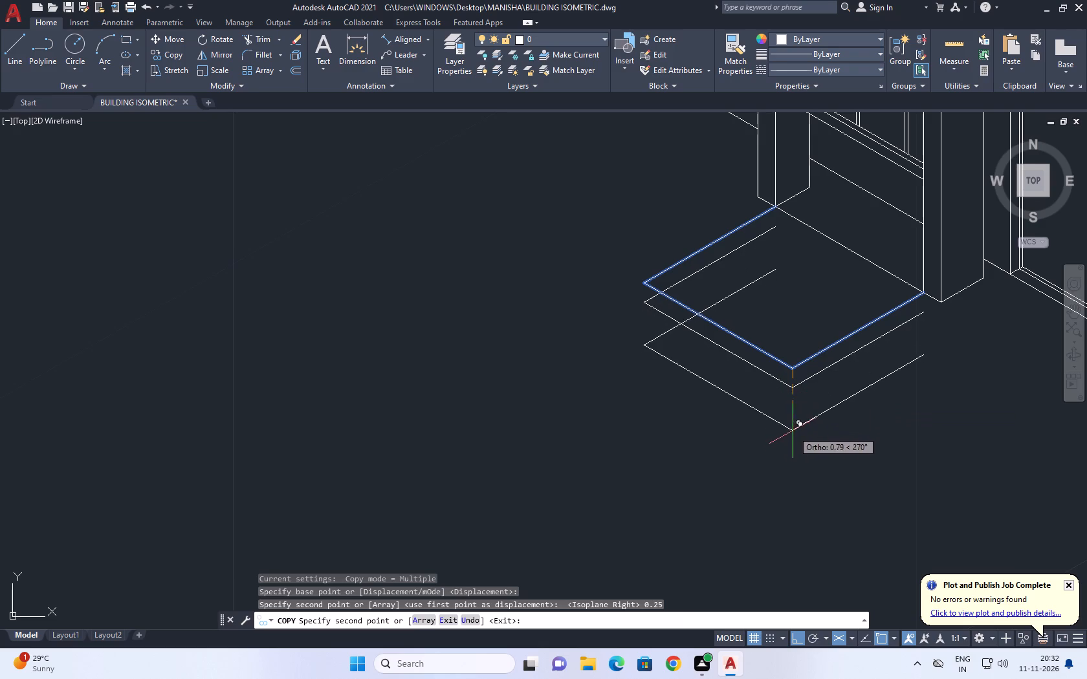
pyautogui.press('Escape')
# Move the copied lower outline up by about 0.15 to thin the platform.
pyautogui.scroll(1, 780, 401)
pyautogui.click(814, 391)
pyautogui.moveTo(795, 378); pyautogui.dragTo(778, 377)
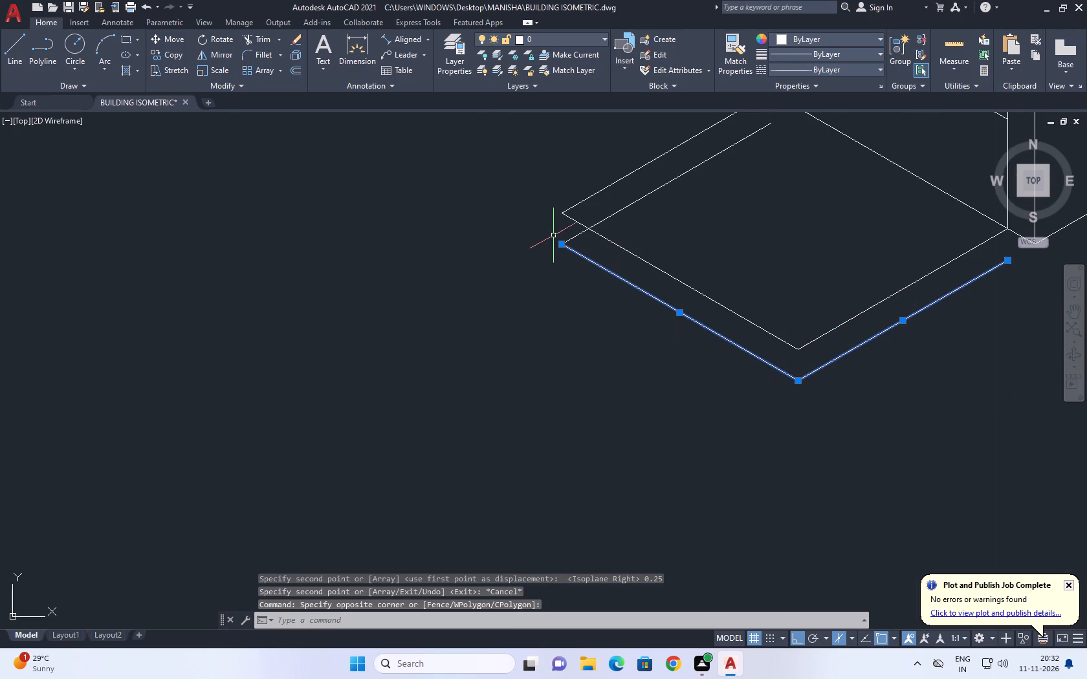
pyautogui.click(574, 239)
pyautogui.moveTo(696, 314); pyautogui.dragTo(679, 319, button='middle')
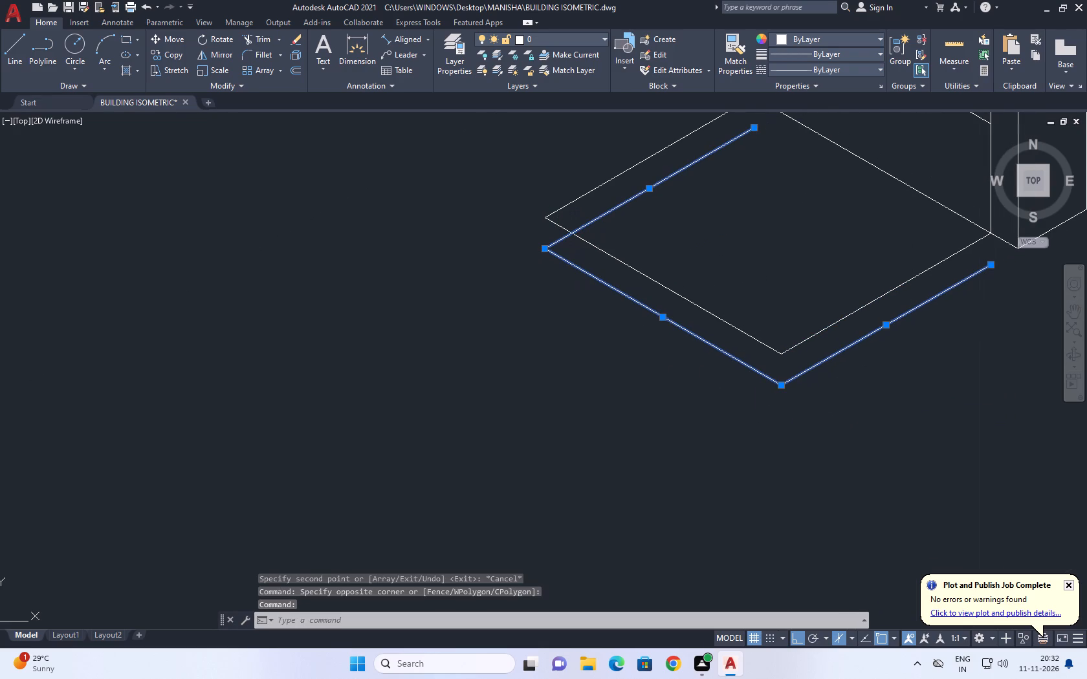
pyautogui.press('m')
pyautogui.press('space')
pyautogui.click(776, 302)
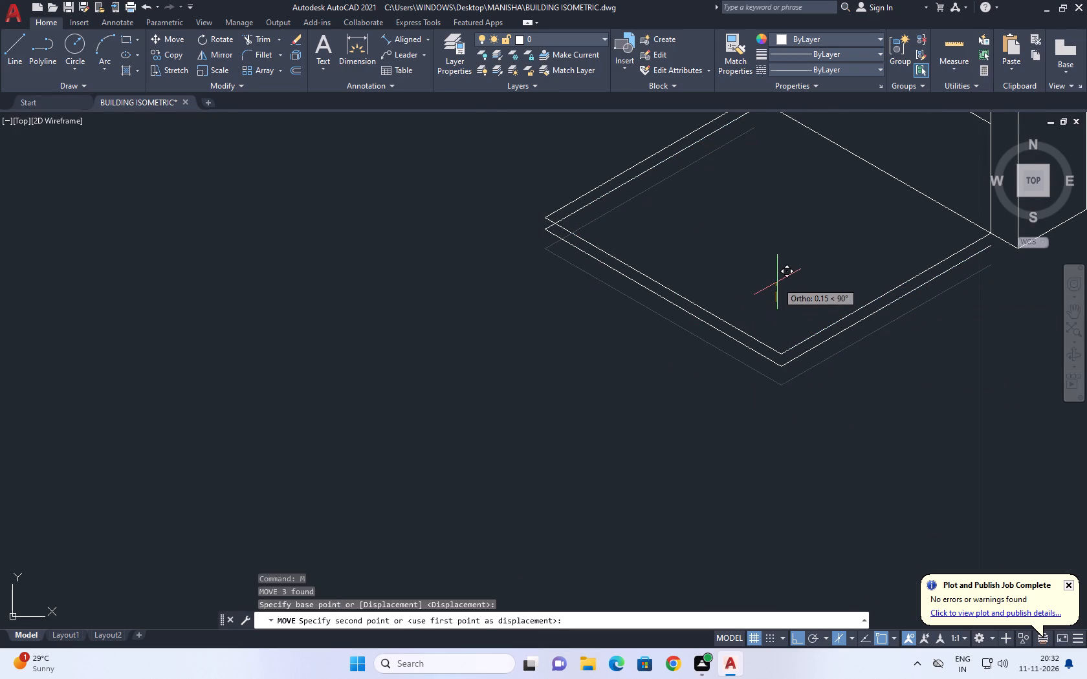
pyautogui.click(777, 282)
# Draw a short vertical edge joining the platform's upper and lower outlines at the tall column.
pyautogui.moveTo(753, 286); pyautogui.dragTo(765, 332, button='middle')
pyautogui.press('l')
pyautogui.press('space')
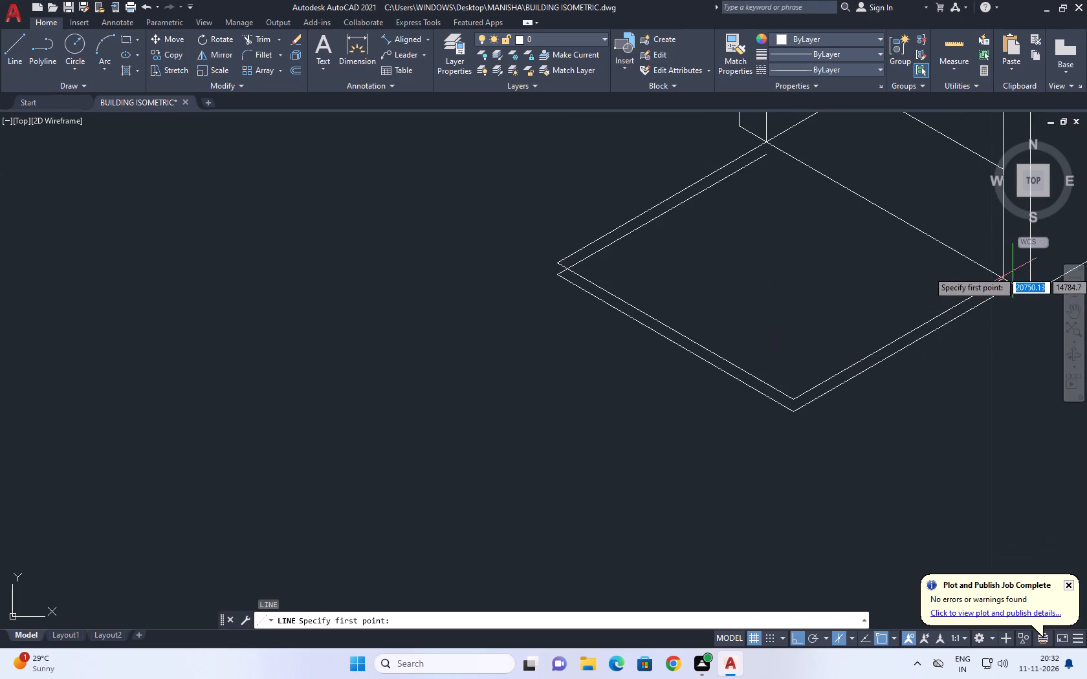
pyautogui.scroll(1, 1013, 272)
pyautogui.click(993, 285)
pyautogui.click(993, 303)
pyautogui.press('space')
pyautogui.scroll(-1, 880, 334)
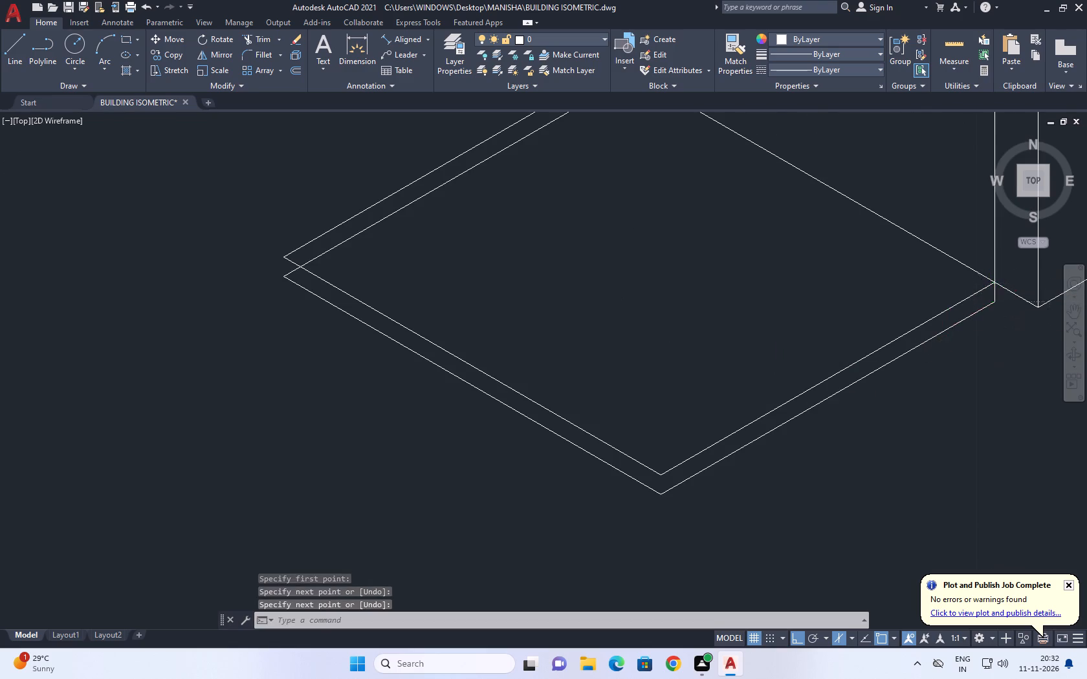
# Draw short vertical edges joining the platform's upper and lower outlines at its front corner and its outer far corner.
pyautogui.press('space')
pyautogui.scroll(1, 758, 427)
pyautogui.click(729, 416)
pyautogui.click(733, 440)
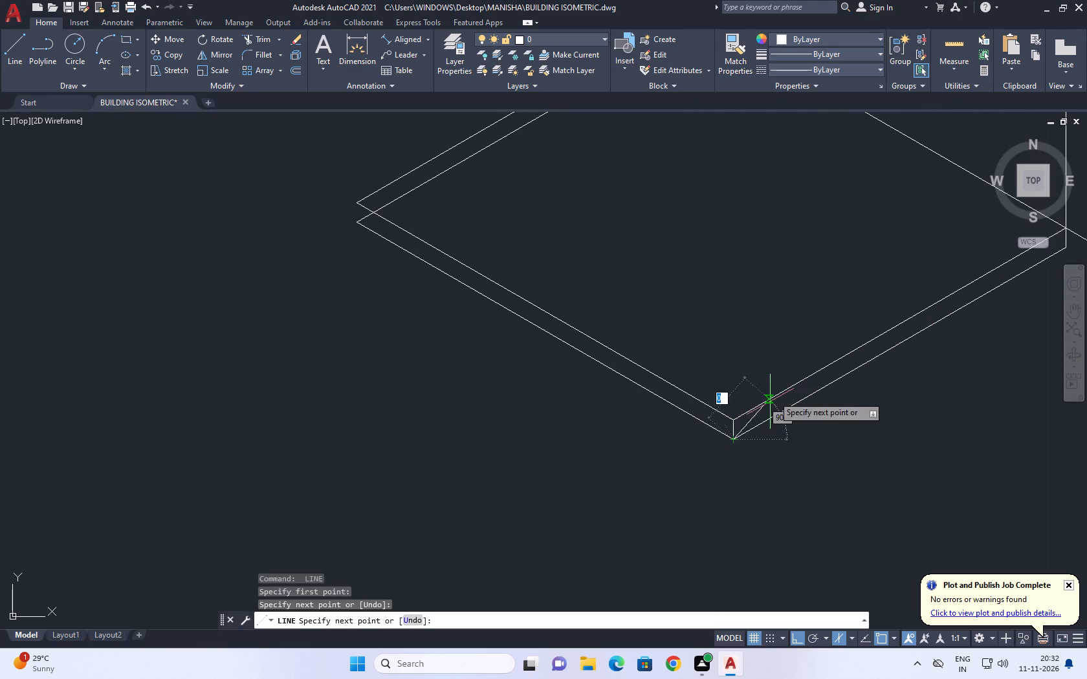
pyautogui.press('space')
pyautogui.moveTo(689, 268); pyautogui.dragTo(741, 372, button='middle')
pyautogui.press('space')
pyautogui.scroll(2, 442, 332)
pyautogui.click(375, 272)
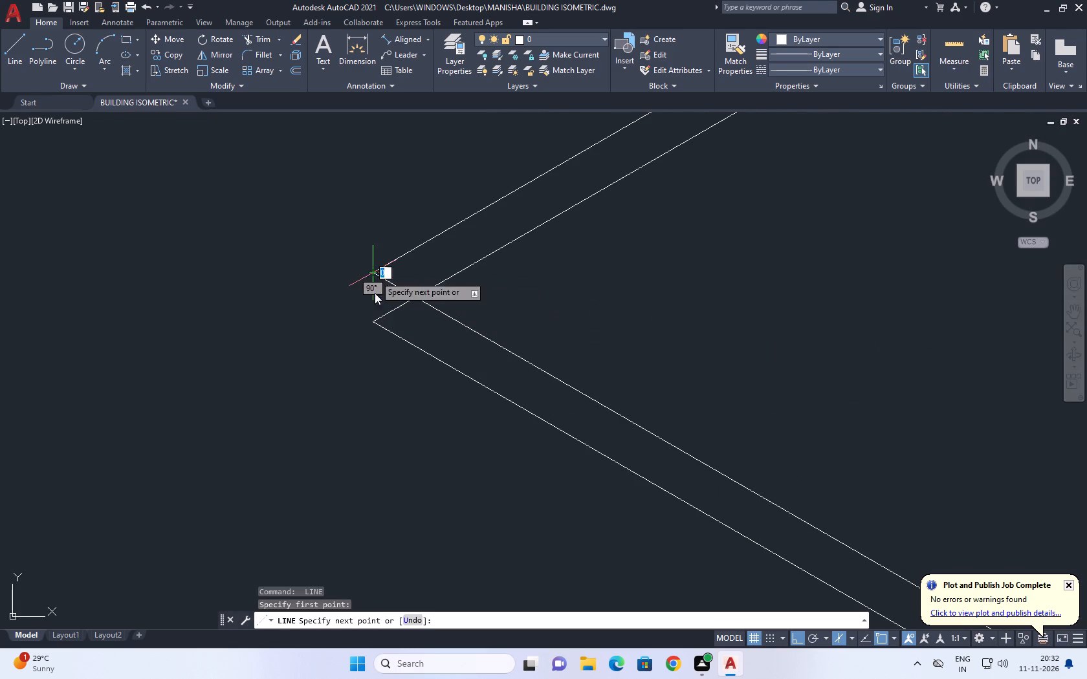
pyautogui.click(374, 319)
pyautogui.press('space')
# Delete the hidden lower side edge of the entrance platform that runs back from the far corner toward the wall.
pyautogui.click(550, 219)
pyautogui.moveTo(507, 251); pyautogui.dragTo(506, 257)
pyautogui.click(567, 278)
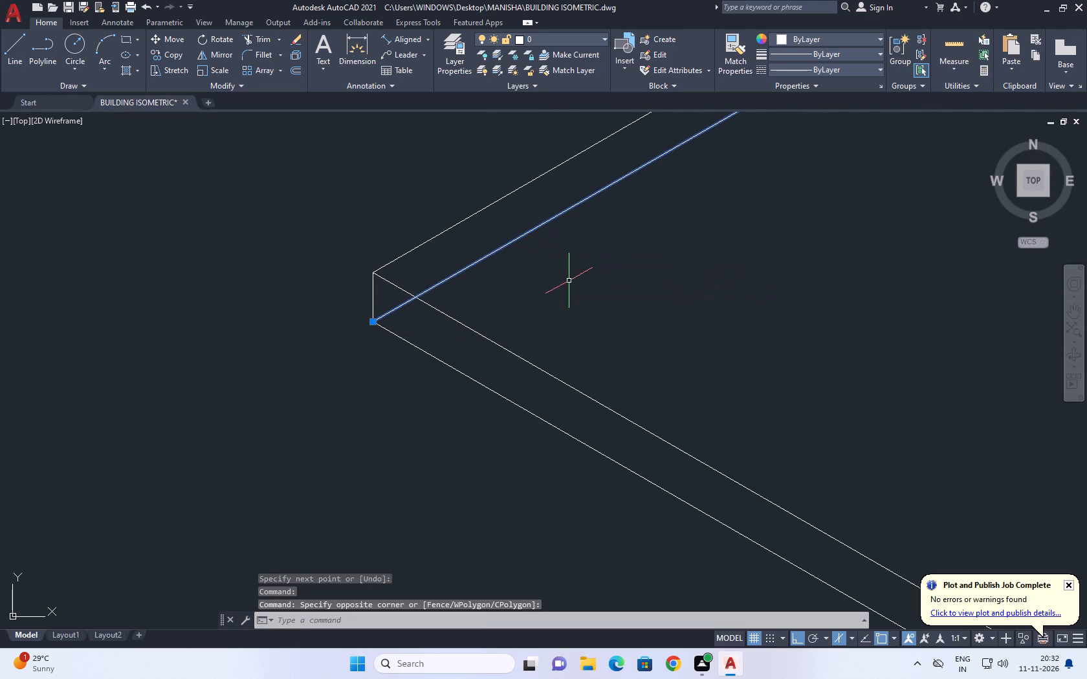
pyautogui.press('Delete')
pyautogui.scroll(-4, 593, 326)
pyautogui.moveTo(720, 383); pyautogui.dragTo(736, 391, button='middle')
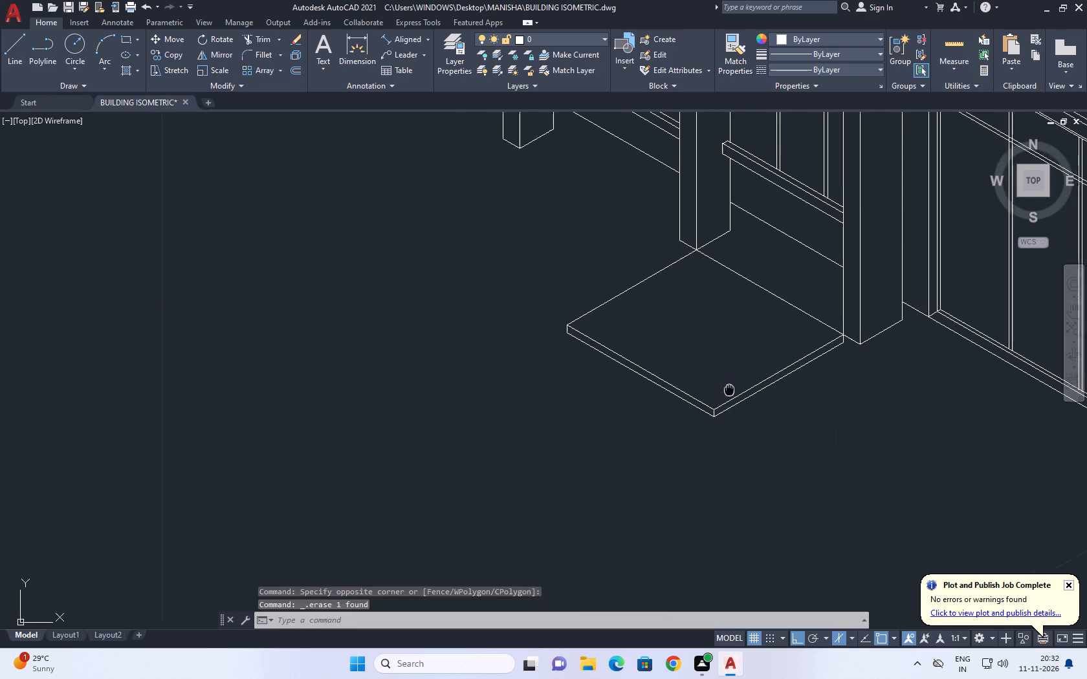
pyautogui.moveTo(736, 391); pyautogui.dragTo(792, 343, button='middle')
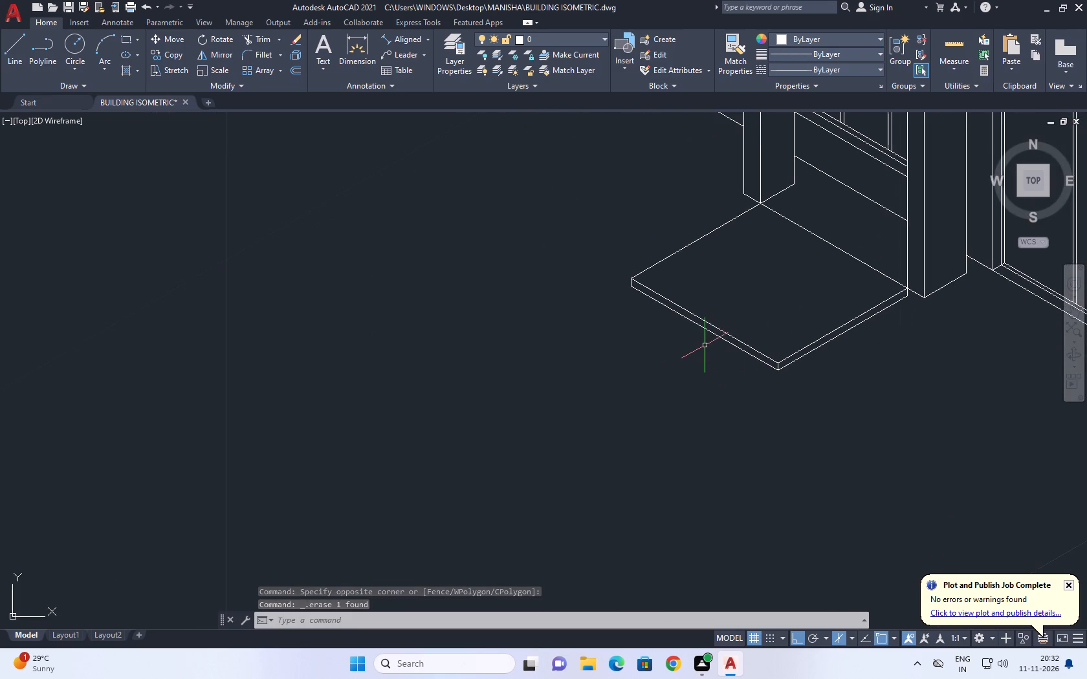
# Draw a step outline from the platform's lower front corner, about 0.8 outward, with a front edge parallel to the platform.
pyautogui.press('l')
pyautogui.press('space')
pyautogui.scroll(1, 737, 365)
pyautogui.click(800, 373)
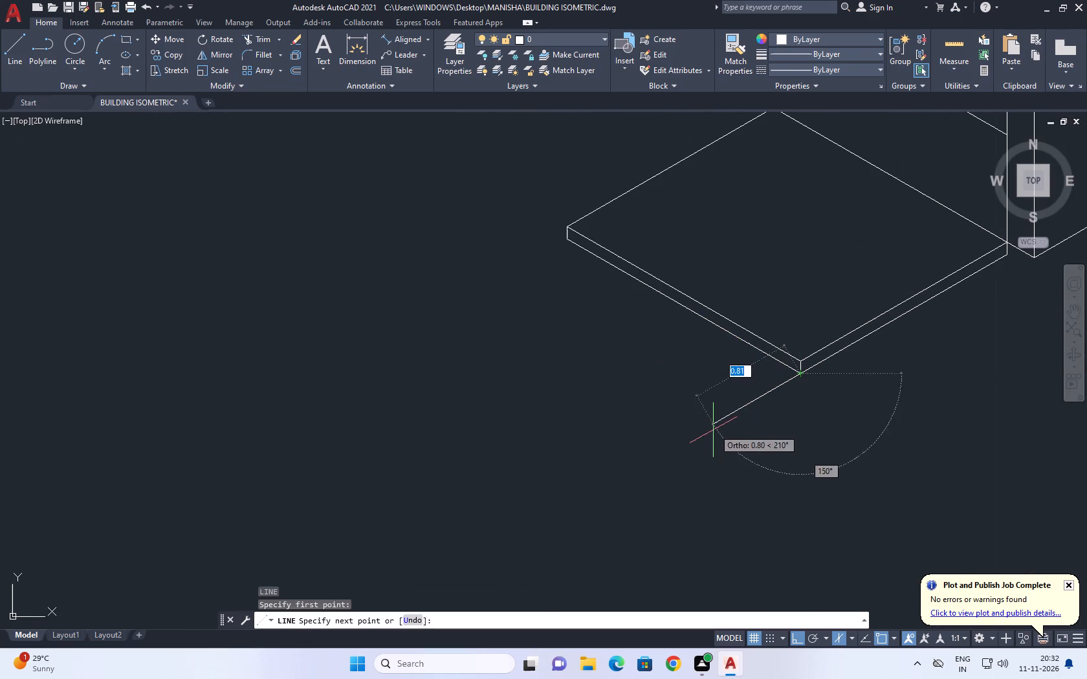
pyautogui.click(710, 433)
pyautogui.press('F5')
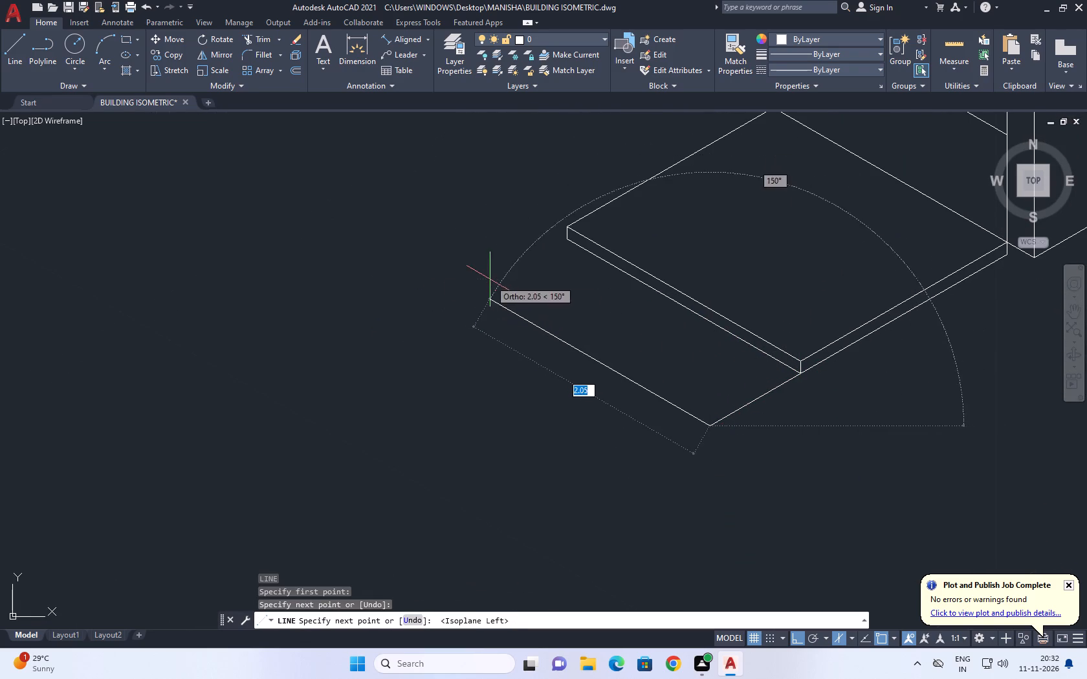
pyautogui.click(490, 279)
pyautogui.press('space')
# Draw the step's other side edge outward from the platform's lower far corner and join it to the front edge with a zero-radius Fillet.
pyautogui.press('space')
pyautogui.click(568, 242)
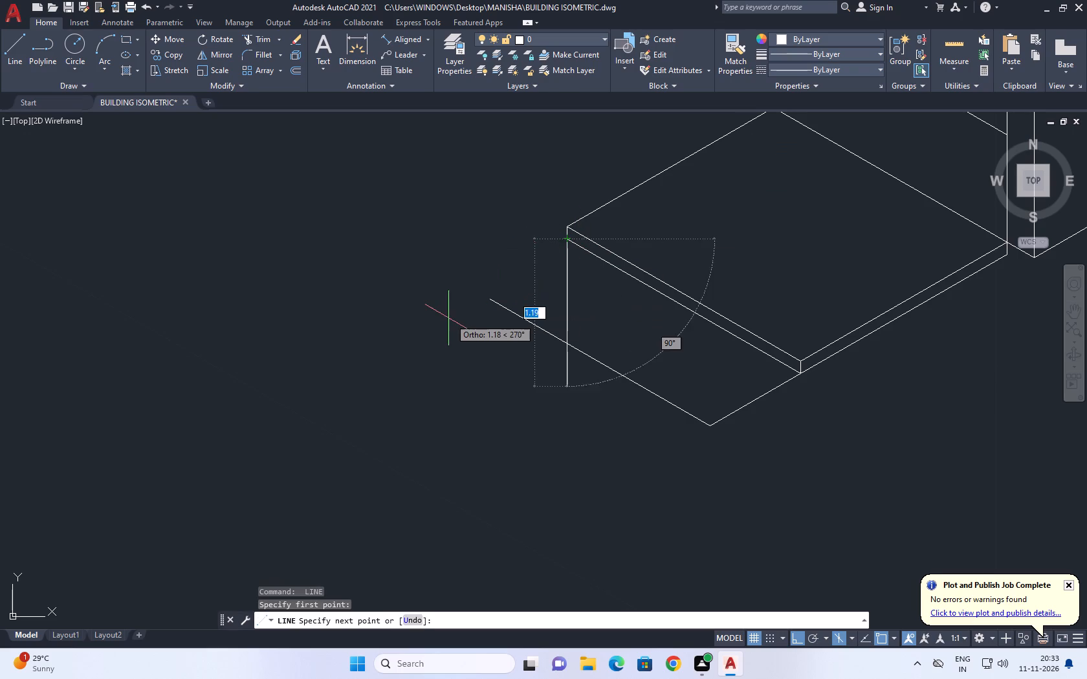
pyautogui.press('F5')
pyautogui.click(426, 322)
pyautogui.press('space')
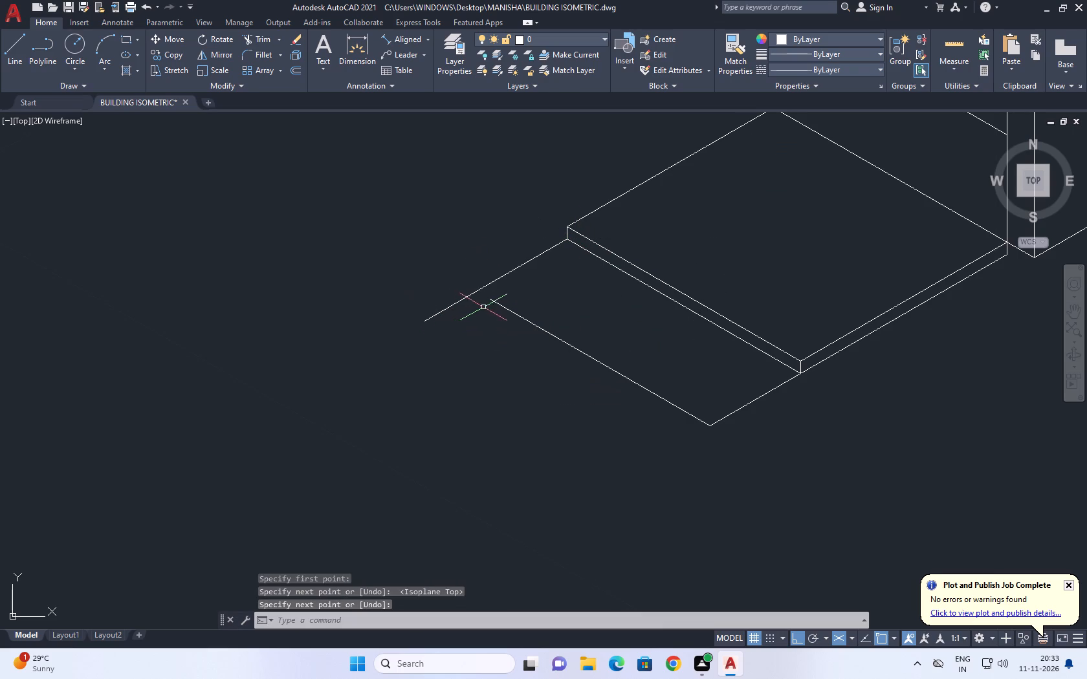
pyautogui.press('f')
pyautogui.press('space')
pyautogui.click(504, 309)
pyautogui.click(491, 281)
# Copy the step's three outline edges straight down by about 0.11.
pyautogui.moveTo(633, 369); pyautogui.dragTo(630, 302, button='middle')
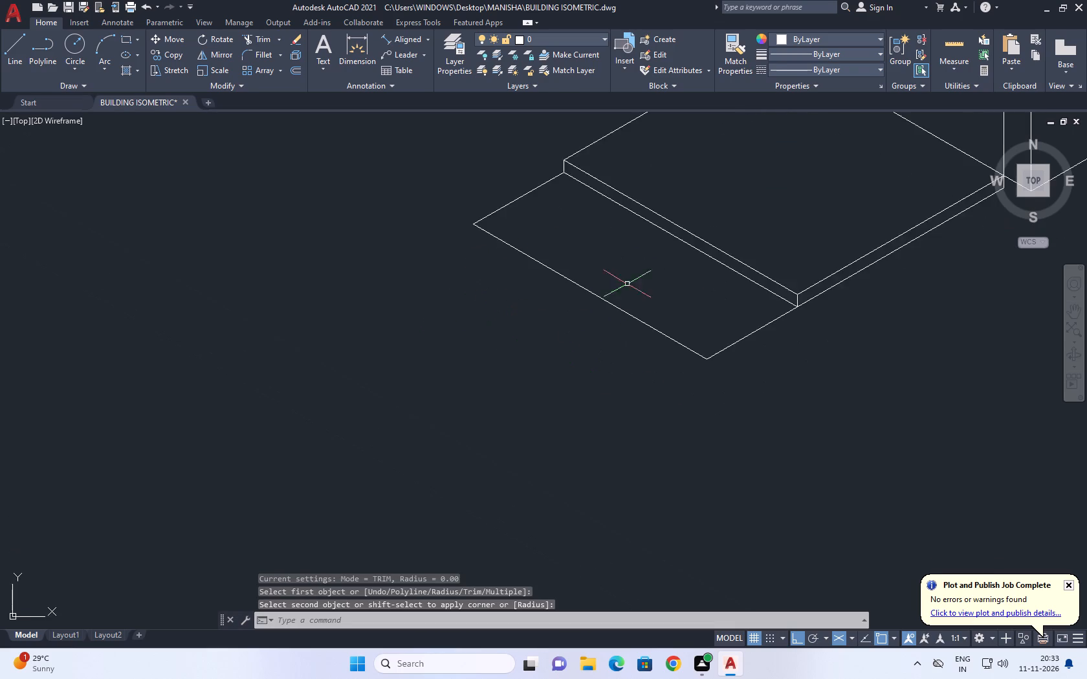
pyautogui.scroll(1, 660, 334)
pyautogui.click(690, 352)
pyautogui.moveTo(773, 374); pyautogui.dragTo(765, 365)
pyautogui.click(727, 346)
pyautogui.scroll(-2, 758, 355)
pyautogui.scroll(2, 640, 277)
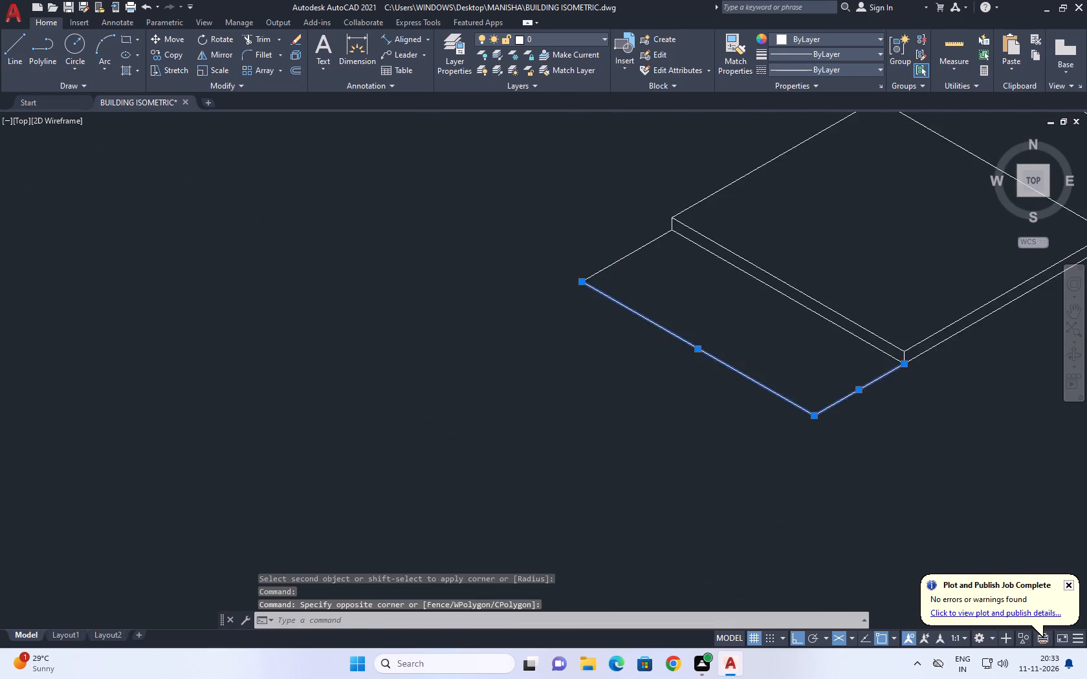
pyautogui.moveTo(636, 273); pyautogui.dragTo(624, 265)
pyautogui.click(589, 242)
pyautogui.moveTo(680, 344); pyautogui.dragTo(661, 311, button='middle')
pyautogui.write('CO')
pyautogui.press('space')
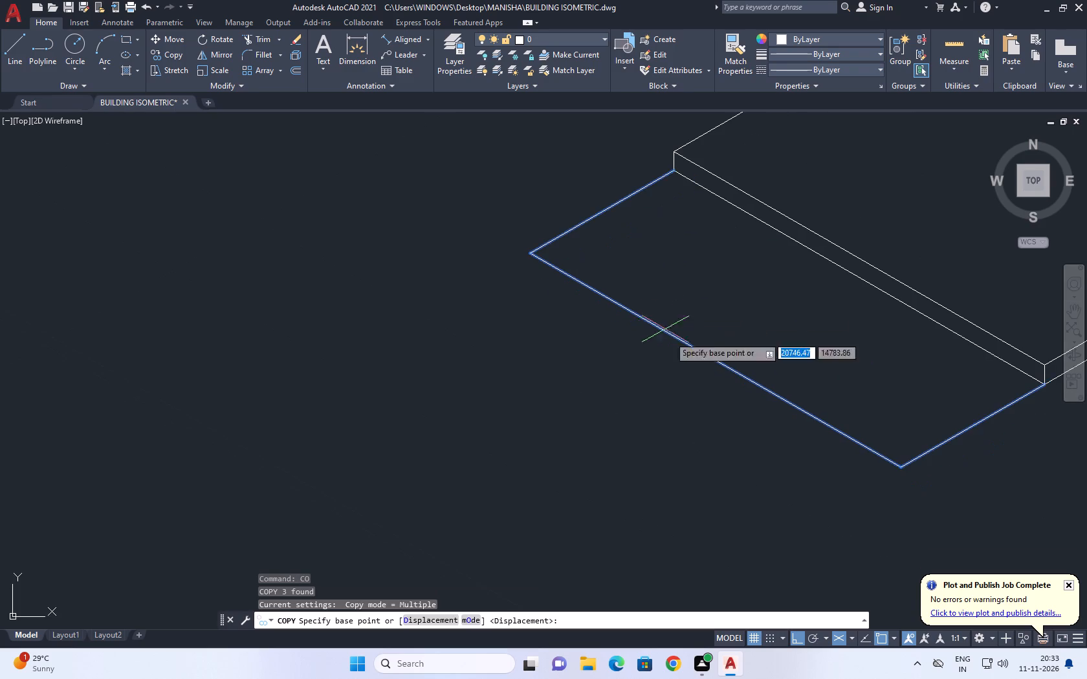
pyautogui.moveTo(749, 389); pyautogui.dragTo(672, 237, button='middle')
pyautogui.click(826, 318)
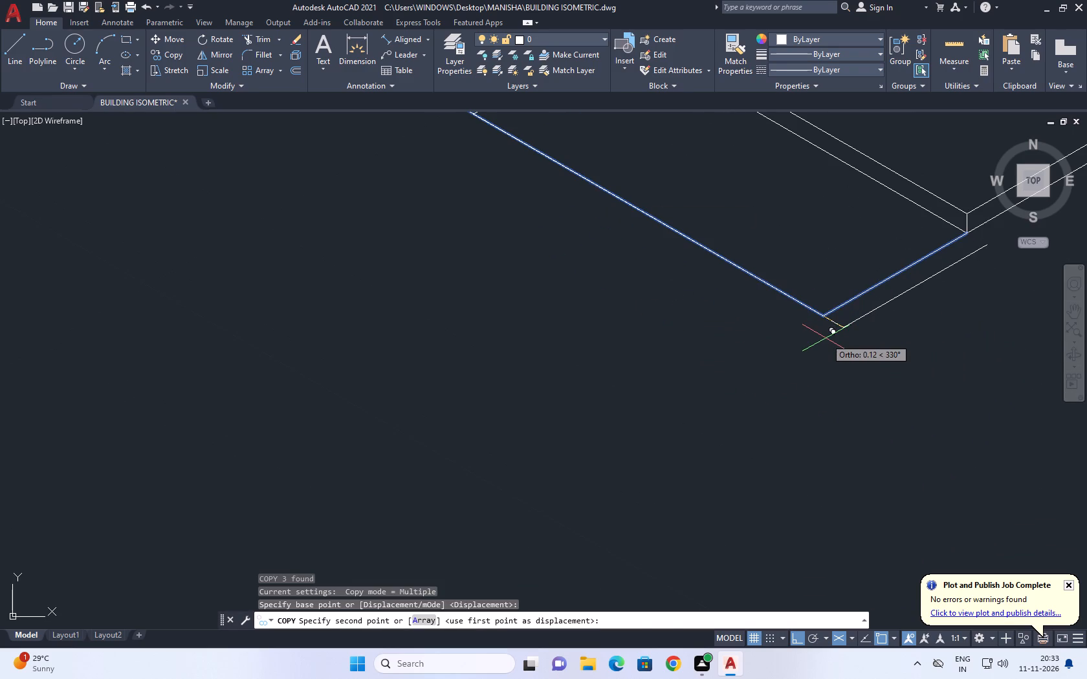
pyautogui.press('F6')
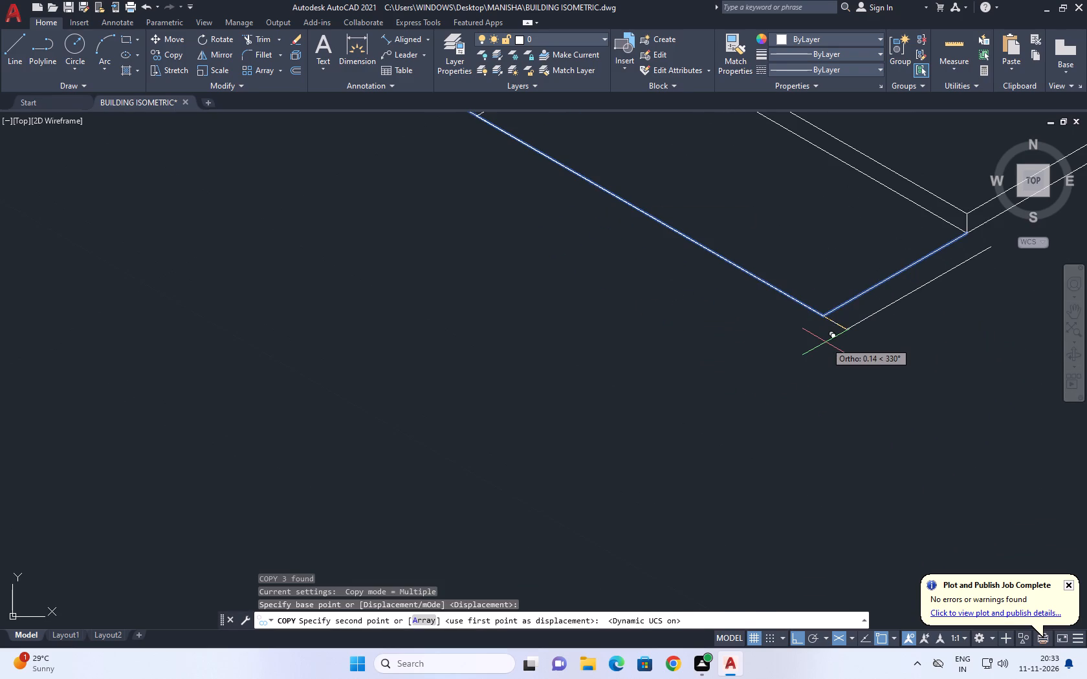
pyautogui.press('F6')
pyautogui.press('F5')
pyautogui.click(822, 338)
pyautogui.press('space')
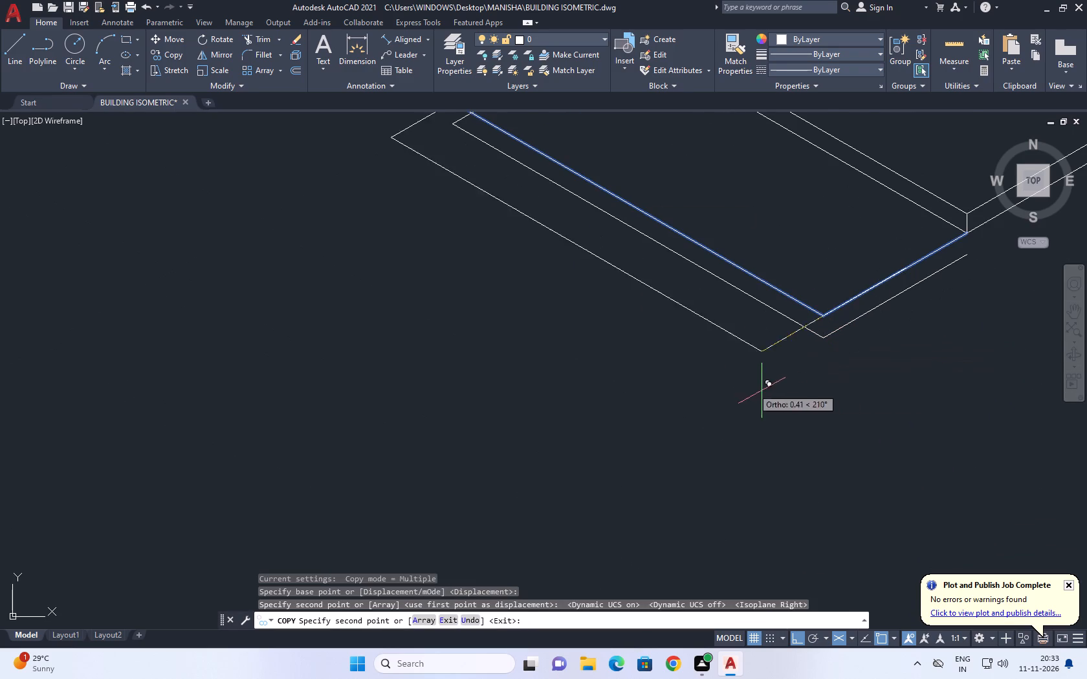
# Delete the hidden lower side edge at the far end of the step.
pyautogui.scroll(-2, 765, 369)
pyautogui.moveTo(822, 325); pyautogui.dragTo(828, 340, button='middle')
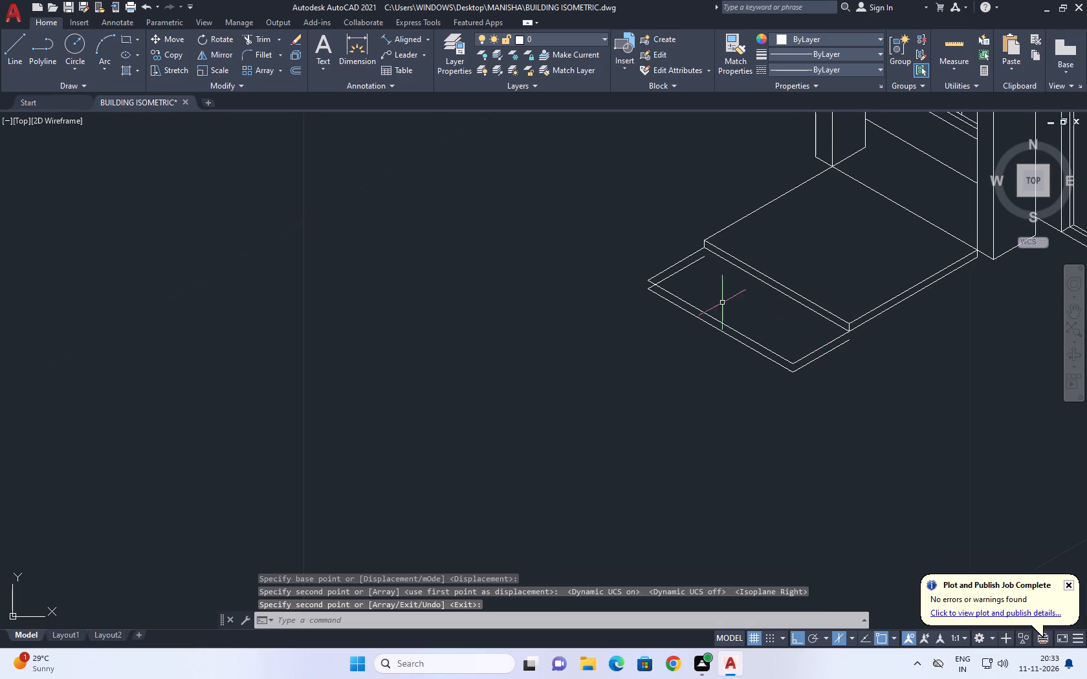
pyautogui.scroll(1, 697, 293)
pyautogui.click(660, 257)
pyautogui.click(659, 264)
pyautogui.press('Delete')
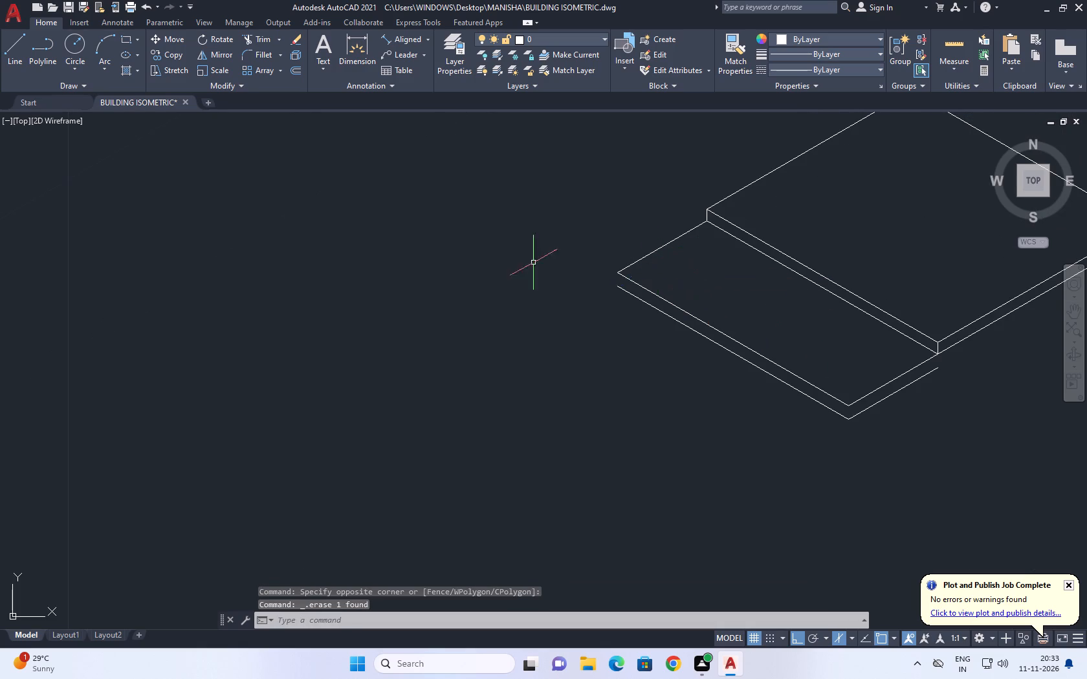
# Draw short vertical edges at the step's far corner, its front corner and where it meets the platform corner.
pyautogui.moveTo(548, 286); pyautogui.dragTo(586, 327, button='middle')
pyautogui.press('l')
pyautogui.press('space')
pyautogui.scroll(1, 655, 325)
pyautogui.click(657, 327)
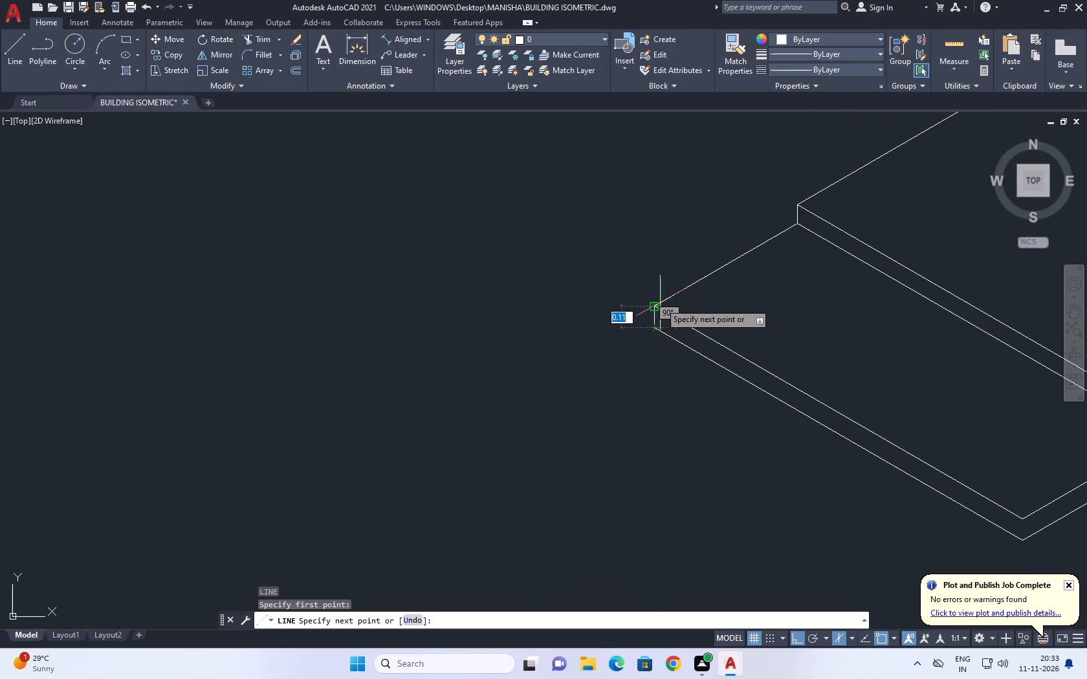
pyautogui.click(660, 303)
pyautogui.press('space')
pyautogui.scroll(-1, 637, 292)
pyautogui.moveTo(810, 389); pyautogui.dragTo(680, 313, button='middle')
pyautogui.press('space')
pyautogui.scroll(1, 769, 369)
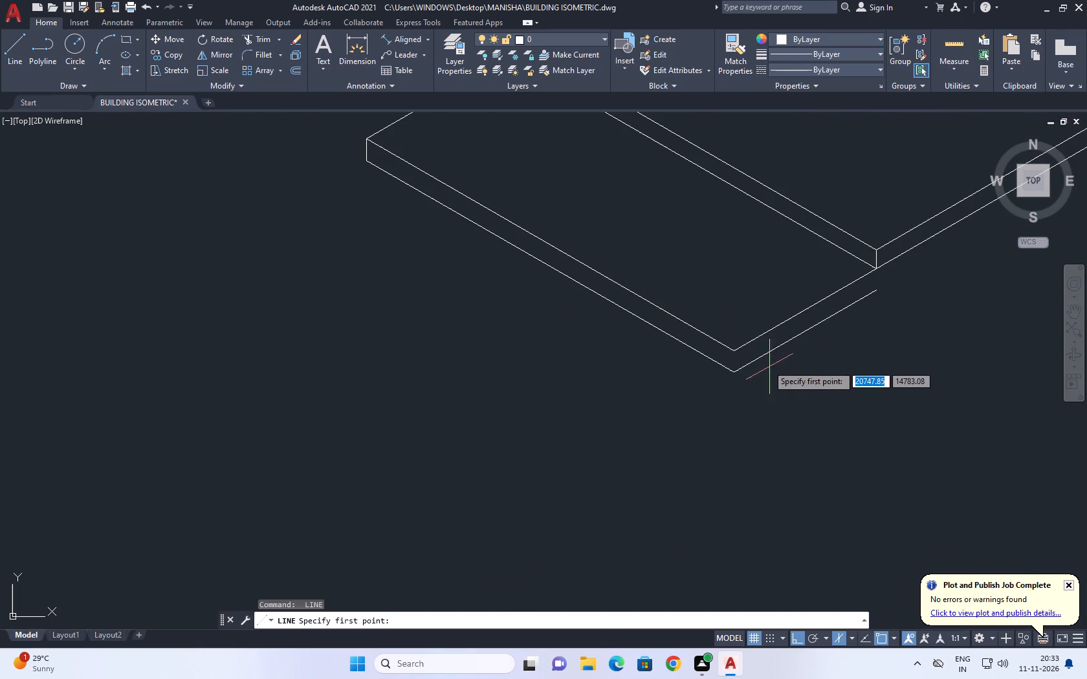
pyautogui.click(736, 369)
pyautogui.click(737, 348)
pyautogui.press('space')
pyautogui.moveTo(846, 312); pyautogui.dragTo(846, 341, button='middle')
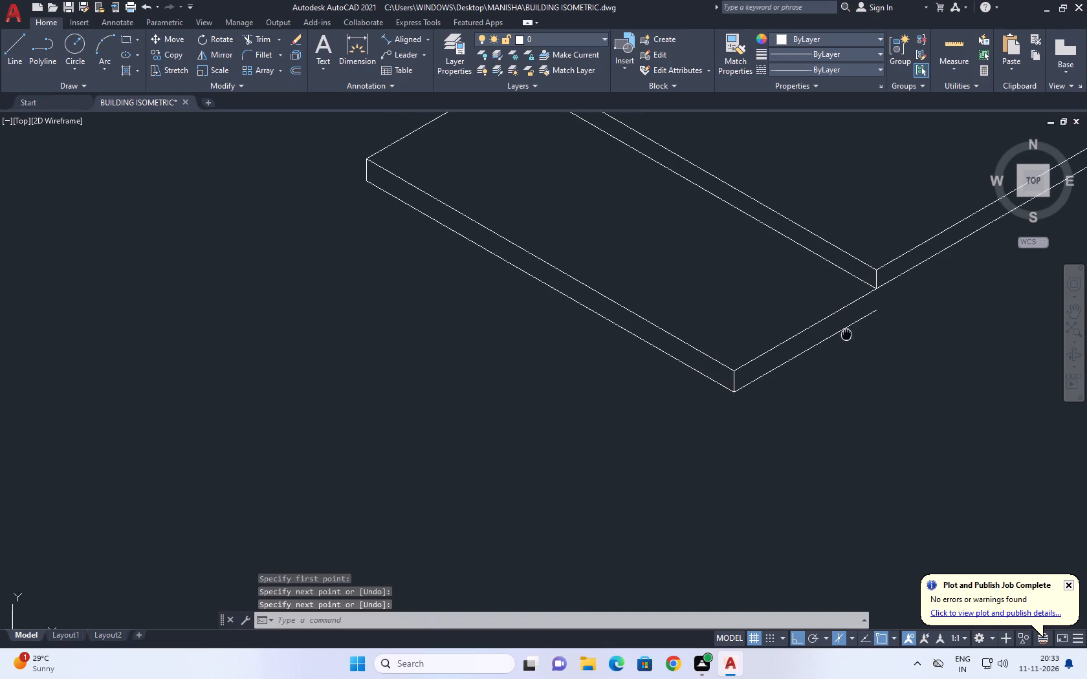
pyautogui.moveTo(846, 341); pyautogui.dragTo(846, 343, button='middle')
pyautogui.press('space')
pyautogui.scroll(1, 875, 297)
pyautogui.click(877, 300)
pyautogui.click(877, 334)
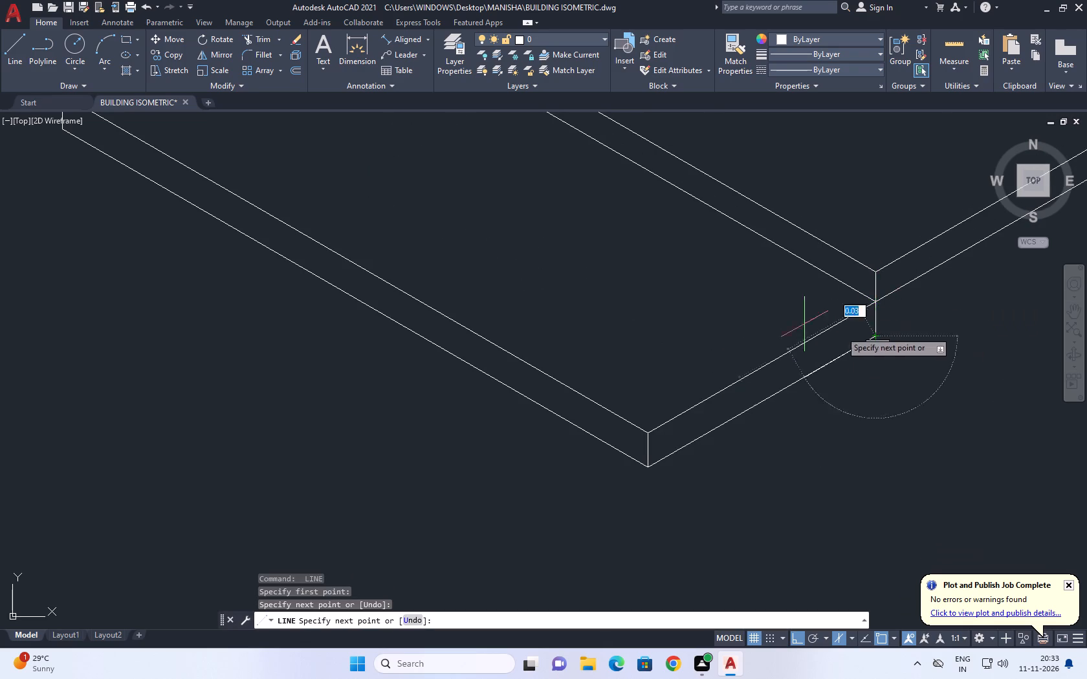
pyautogui.press('space')
# Copy the corner block's long base line outward from the shopfront wall by 1.
pyautogui.scroll(-3, 684, 305)
pyautogui.moveTo(679, 329); pyautogui.dragTo(686, 336, button='middle')
pyautogui.scroll(-3, 686, 336)
pyautogui.scroll(-1, 780, 301)
pyautogui.moveTo(780, 301); pyautogui.dragTo(777, 311, button='middle')
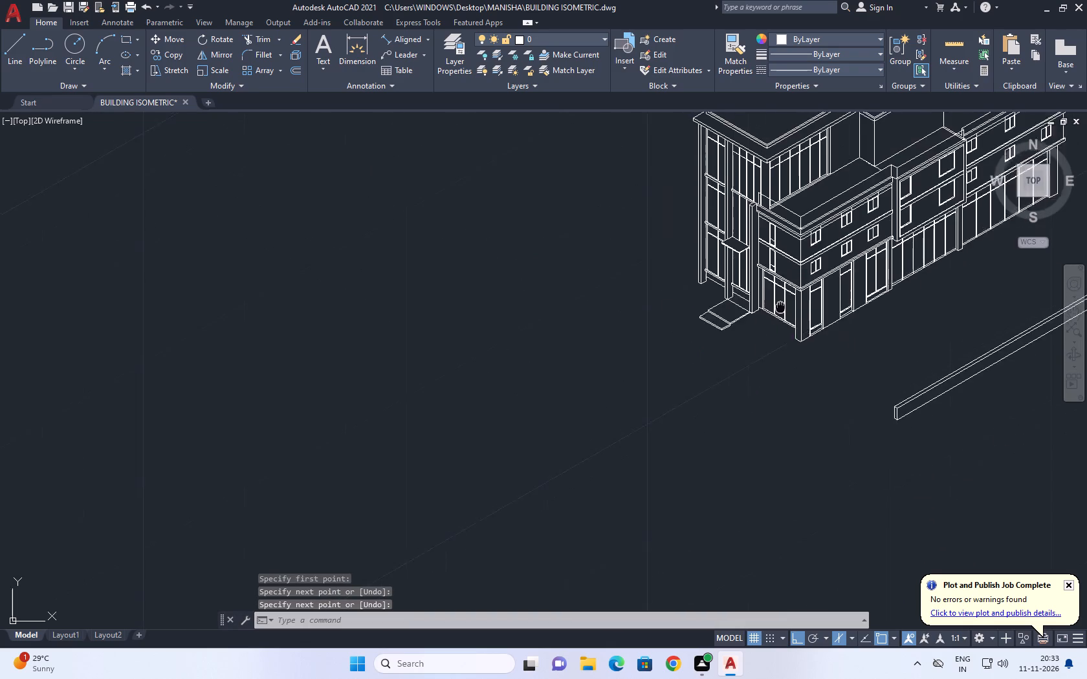
pyautogui.moveTo(777, 311); pyautogui.dragTo(739, 319, button='middle')
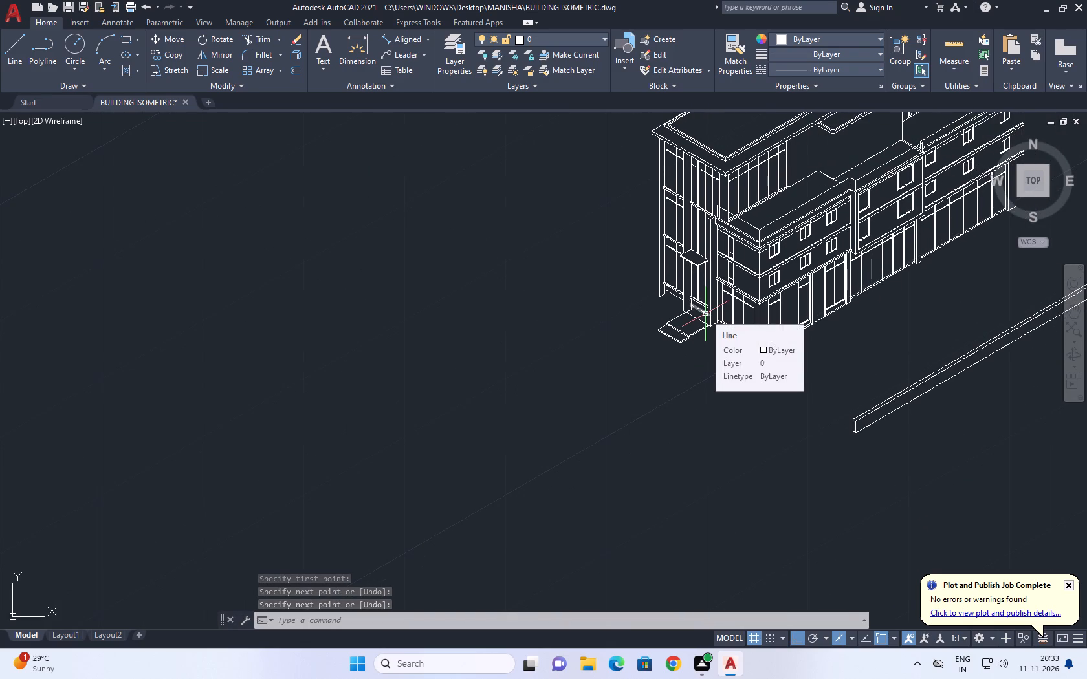
pyautogui.scroll(2, 776, 340)
pyautogui.moveTo(784, 375); pyautogui.dragTo(743, 372, button='middle')
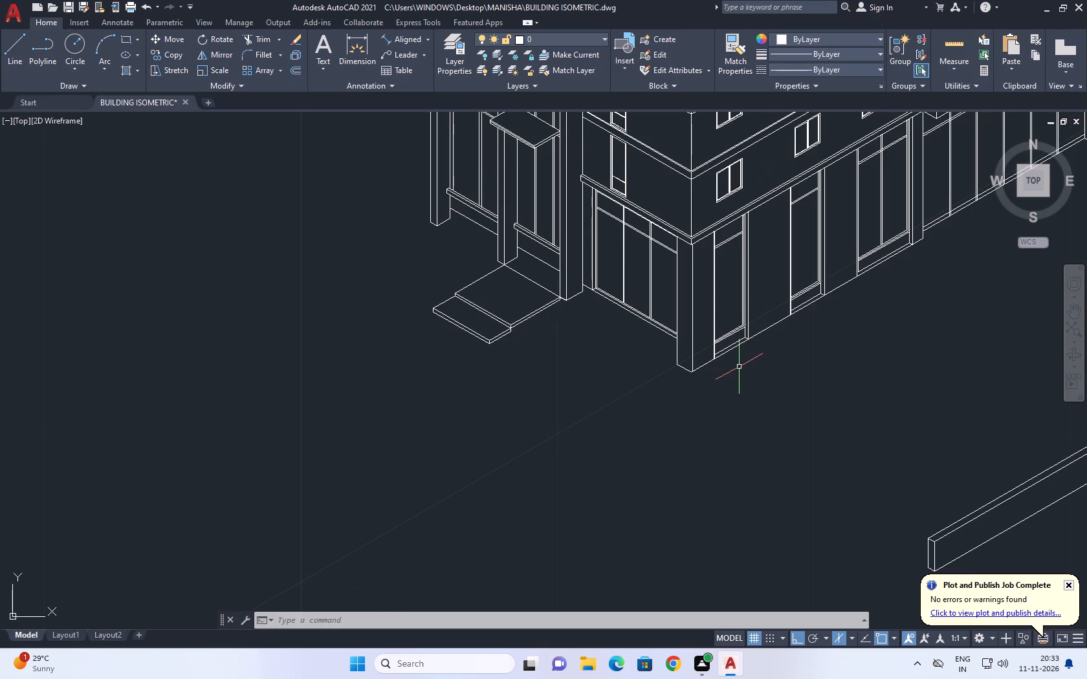
pyautogui.scroll(2, 705, 369)
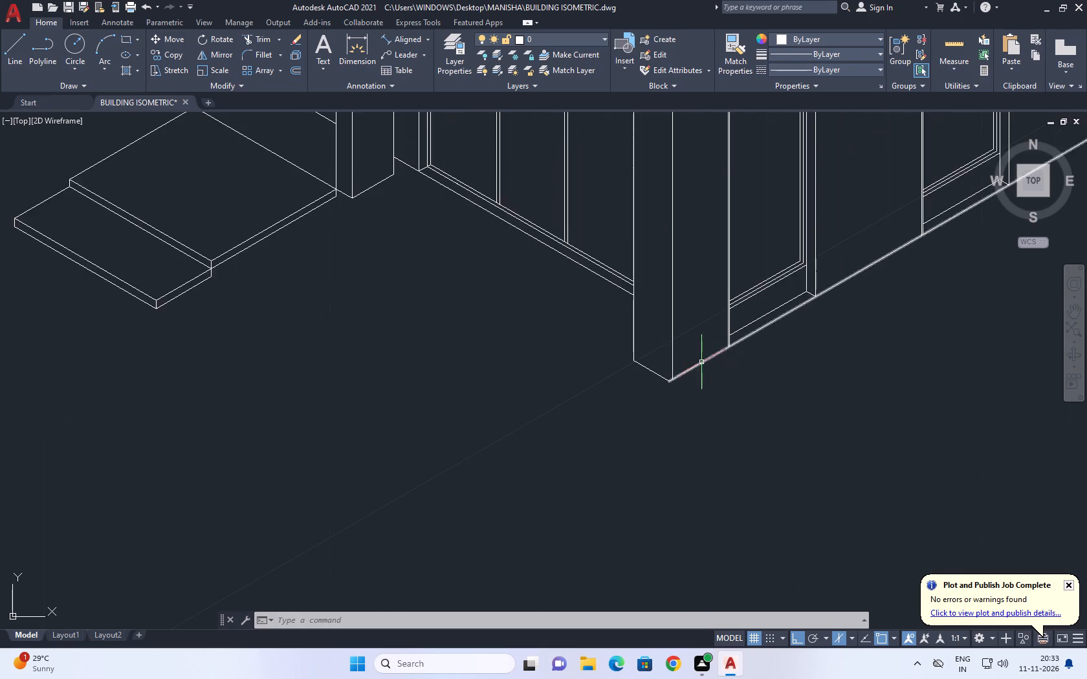
pyautogui.moveTo(703, 362); pyautogui.dragTo(638, 368, button='middle')
pyautogui.click(625, 363)
pyautogui.click(623, 387)
pyautogui.scroll(-2, 631, 365)
pyautogui.moveTo(730, 377); pyautogui.dragTo(694, 382, button='middle')
pyautogui.press('c')
pyautogui.write('O')
pyautogui.press('space')
pyautogui.click(619, 376)
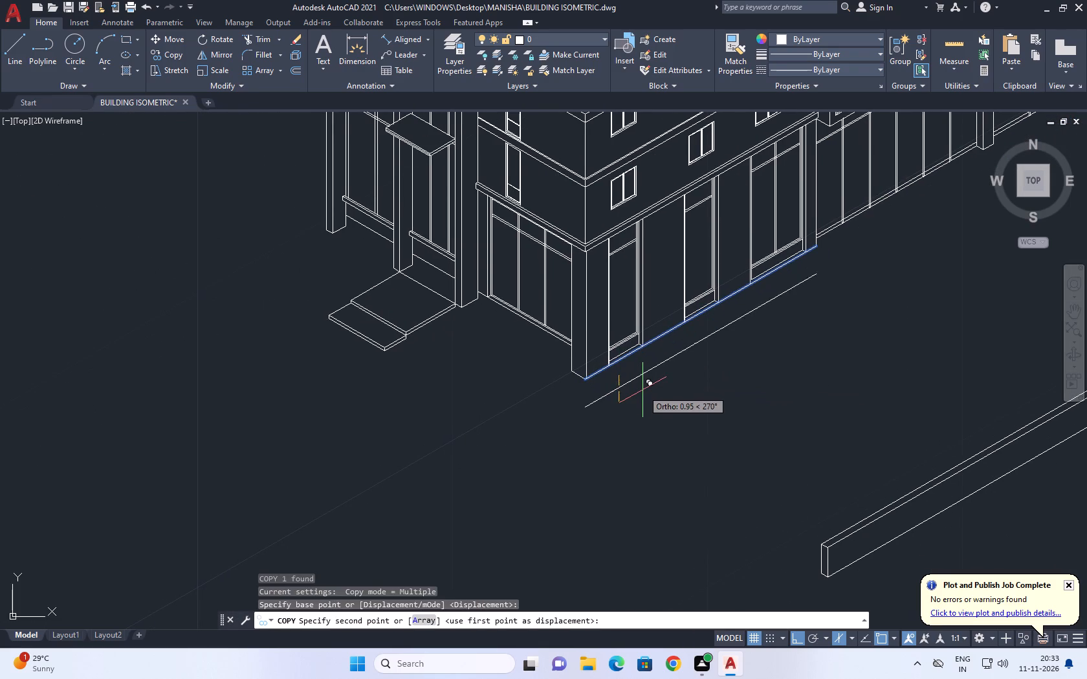
pyautogui.press('F5')
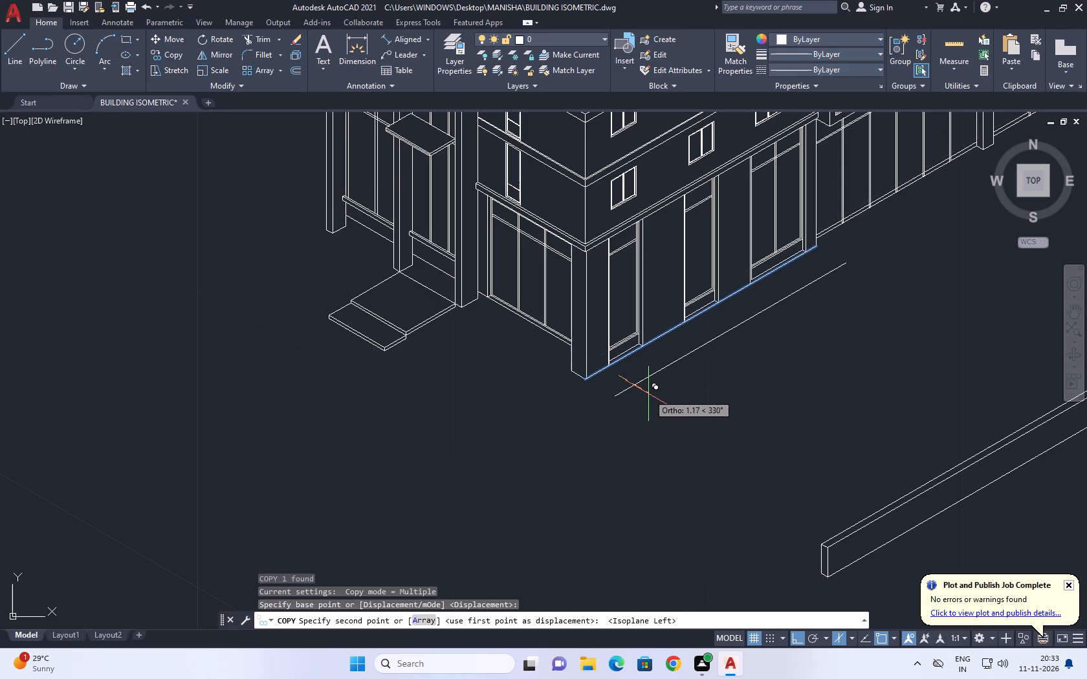
pyautogui.press('1')
pyautogui.press('Return')
pyautogui.press('Escape')
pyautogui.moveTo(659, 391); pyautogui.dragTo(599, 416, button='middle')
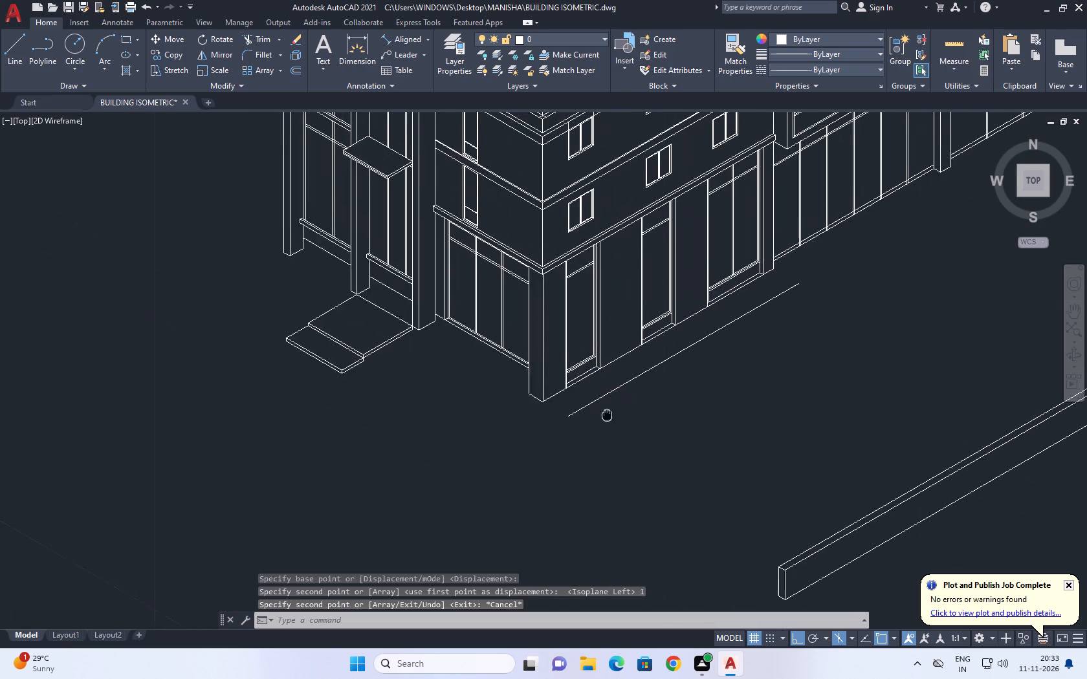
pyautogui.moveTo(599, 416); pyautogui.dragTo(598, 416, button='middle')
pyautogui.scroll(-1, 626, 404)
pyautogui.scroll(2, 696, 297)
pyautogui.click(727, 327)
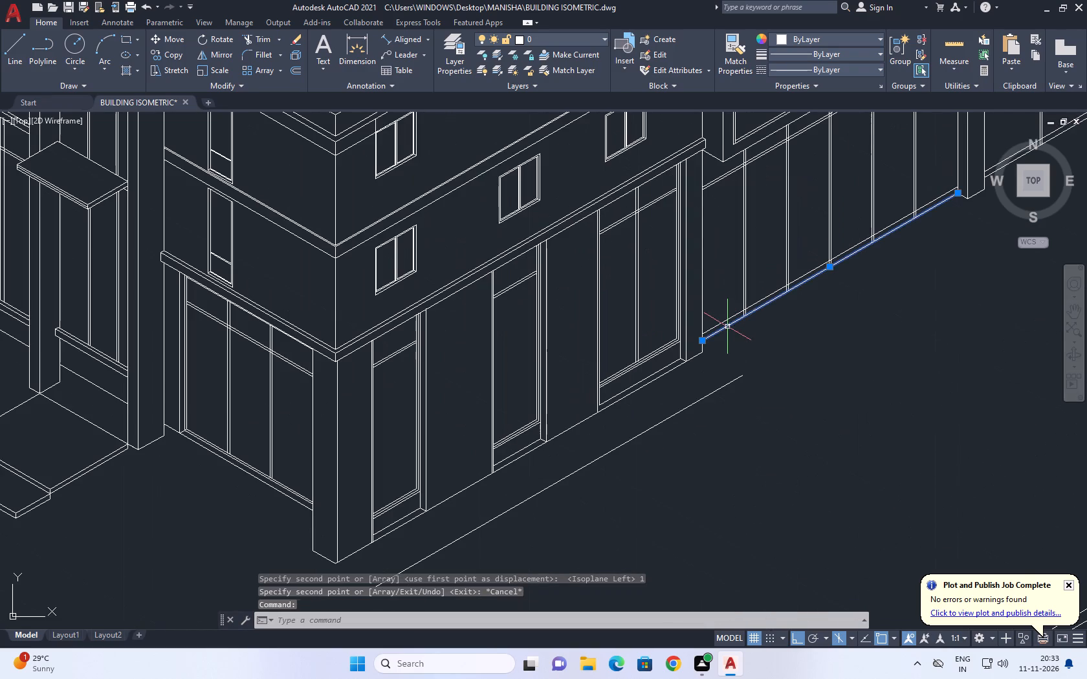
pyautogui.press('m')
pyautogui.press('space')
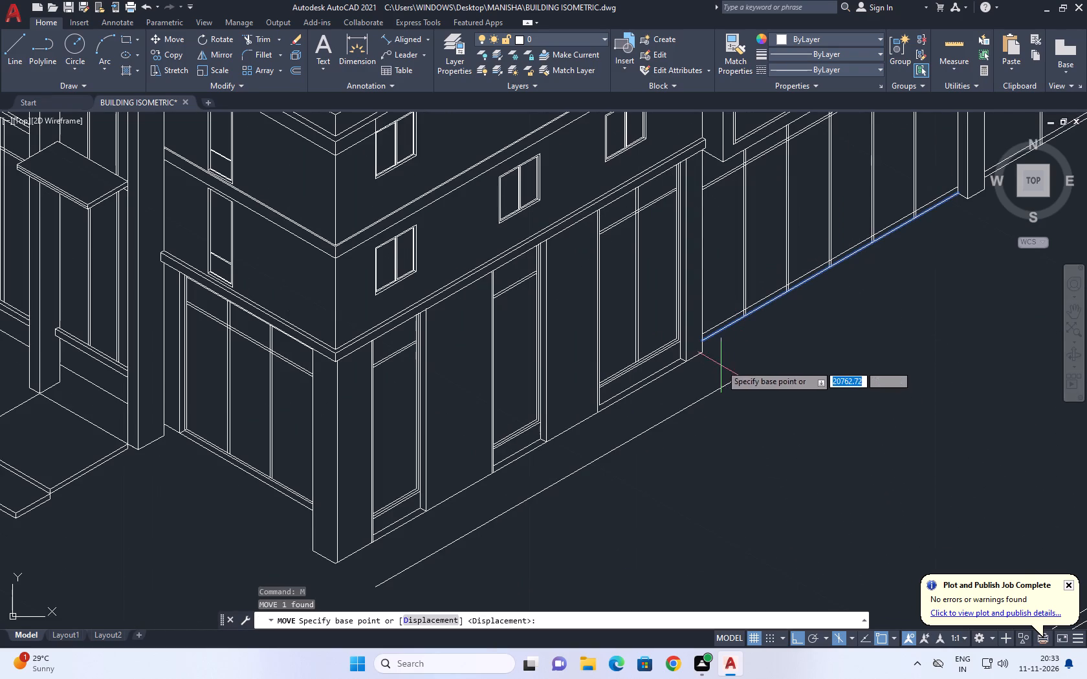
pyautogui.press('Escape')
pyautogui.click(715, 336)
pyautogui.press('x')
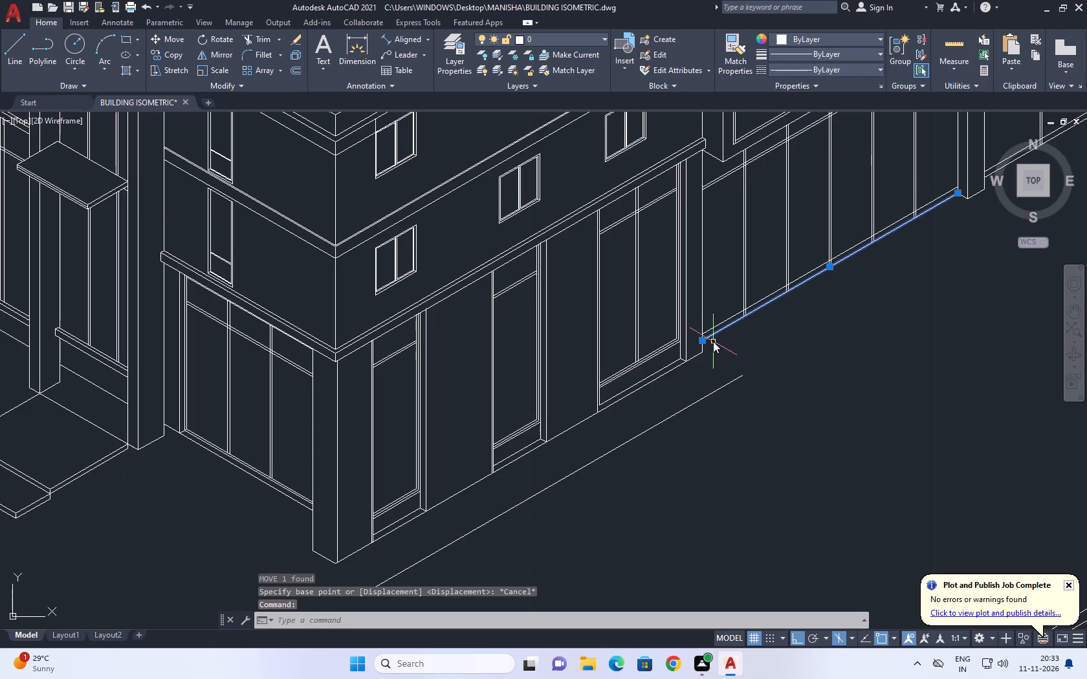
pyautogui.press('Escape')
# Copy the middle section's base line outward so it lines up with the ground line in front of the corner block.
pyautogui.click(718, 332)
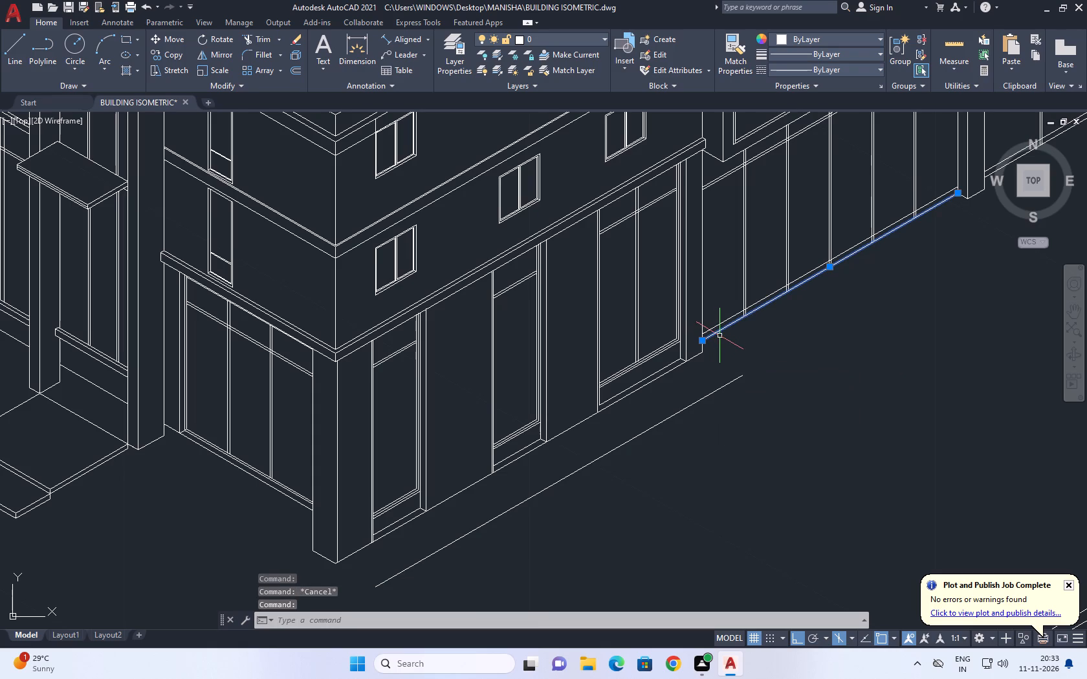
pyautogui.write('CO')
pyautogui.press('space')
pyautogui.scroll(1, 697, 343)
pyautogui.click(704, 339)
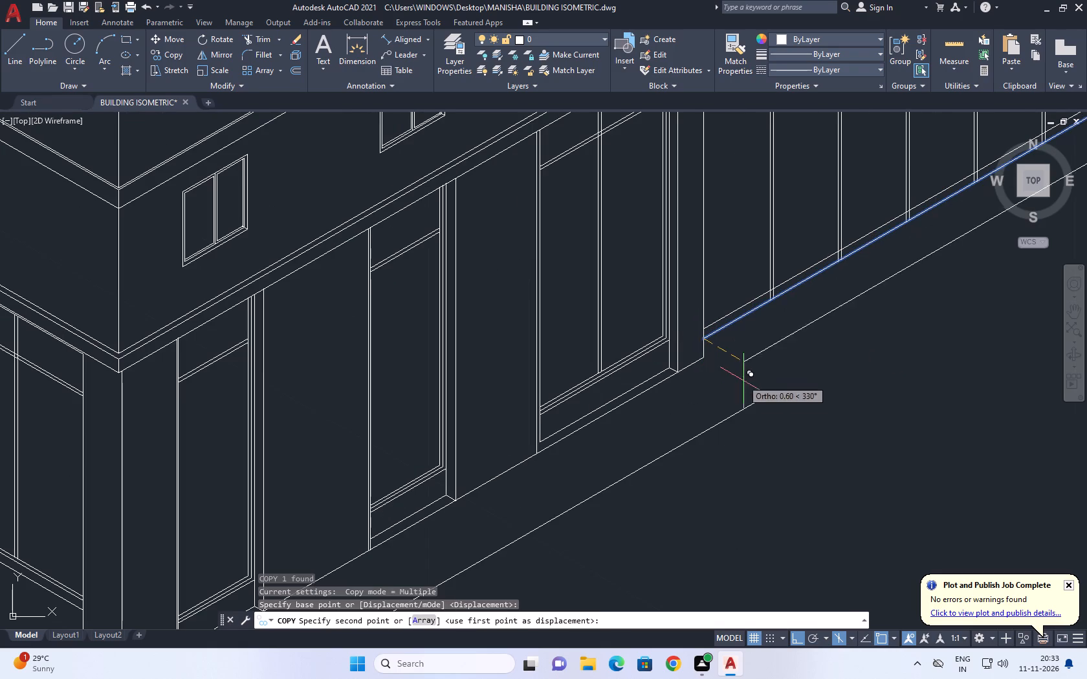
pyautogui.moveTo(768, 398); pyautogui.dragTo(749, 409)
pyautogui.scroll(-2, 690, 411)
pyautogui.press('space')
# Copy the far section's base line outward to continue the ground line from the end of the middle section's copy.
pyautogui.moveTo(870, 310); pyautogui.dragTo(790, 363, button='middle')
pyautogui.scroll(2, 800, 335)
pyautogui.click(803, 314)
pyautogui.write('CO')
pyautogui.press('space')
pyautogui.click(769, 331)
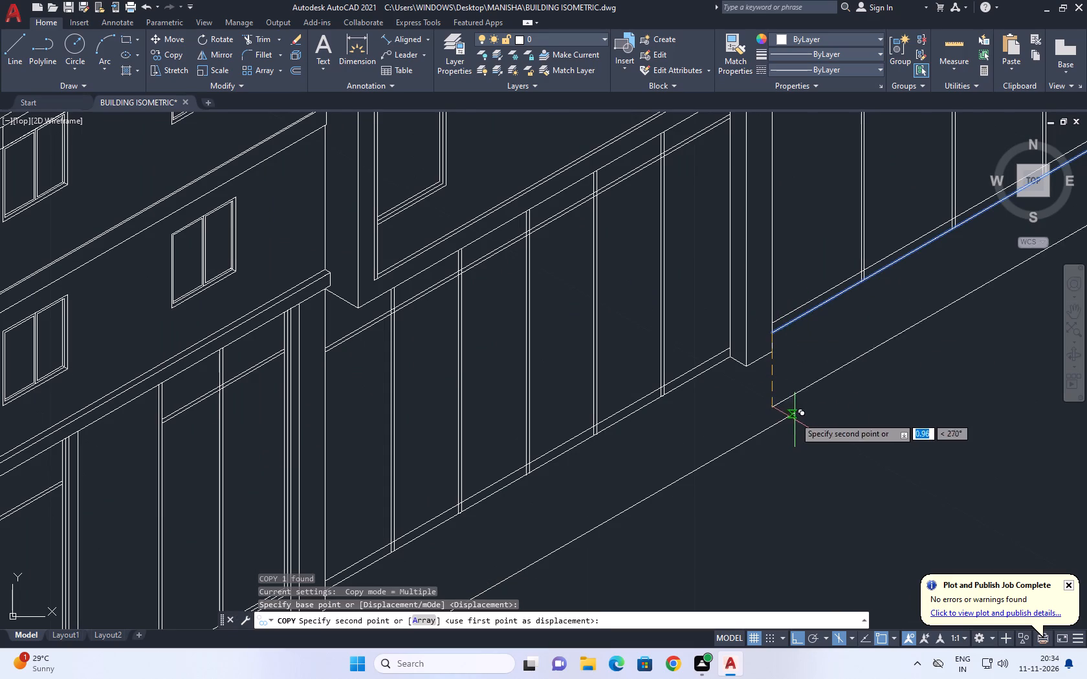
pyautogui.click(795, 414)
pyautogui.scroll(-4, 771, 406)
pyautogui.press('Escape')
# Join the three collinear ground line segments in front of the shopfronts into one line.
pyautogui.scroll(2, 644, 489)
pyautogui.moveTo(641, 490); pyautogui.dragTo(624, 475)
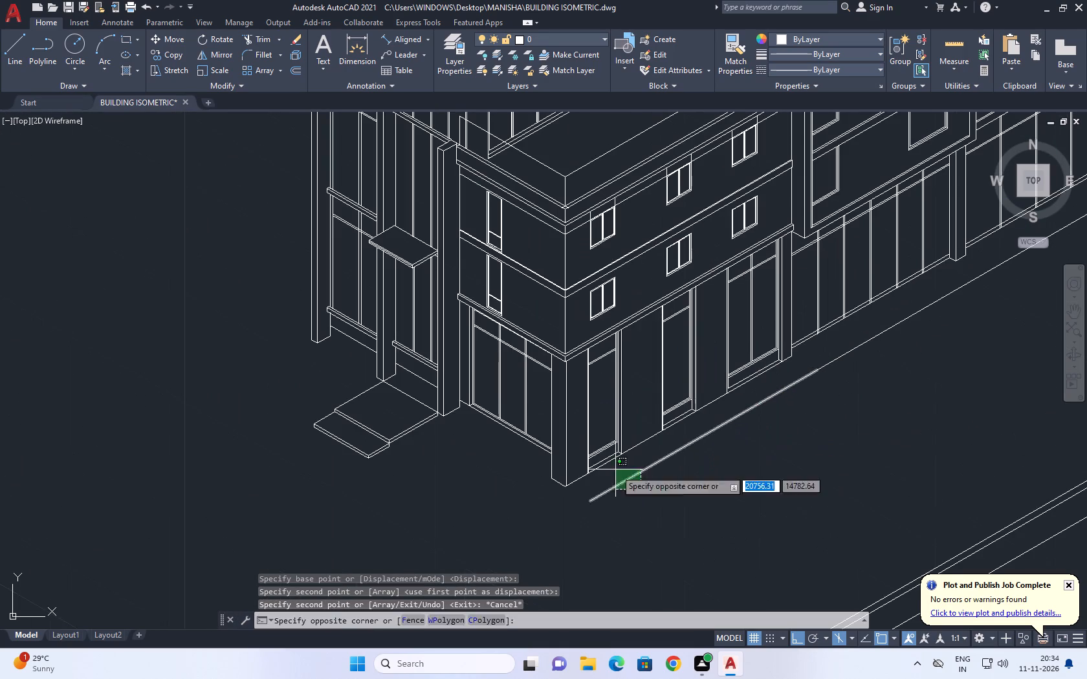
pyautogui.click(613, 469)
pyautogui.moveTo(908, 343); pyautogui.dragTo(895, 332)
pyautogui.click(873, 325)
pyautogui.moveTo(912, 330); pyautogui.dragTo(743, 370, button='middle')
pyautogui.moveTo(890, 290); pyautogui.dragTo(883, 282)
pyautogui.moveTo(846, 266); pyautogui.dragTo(842, 266)
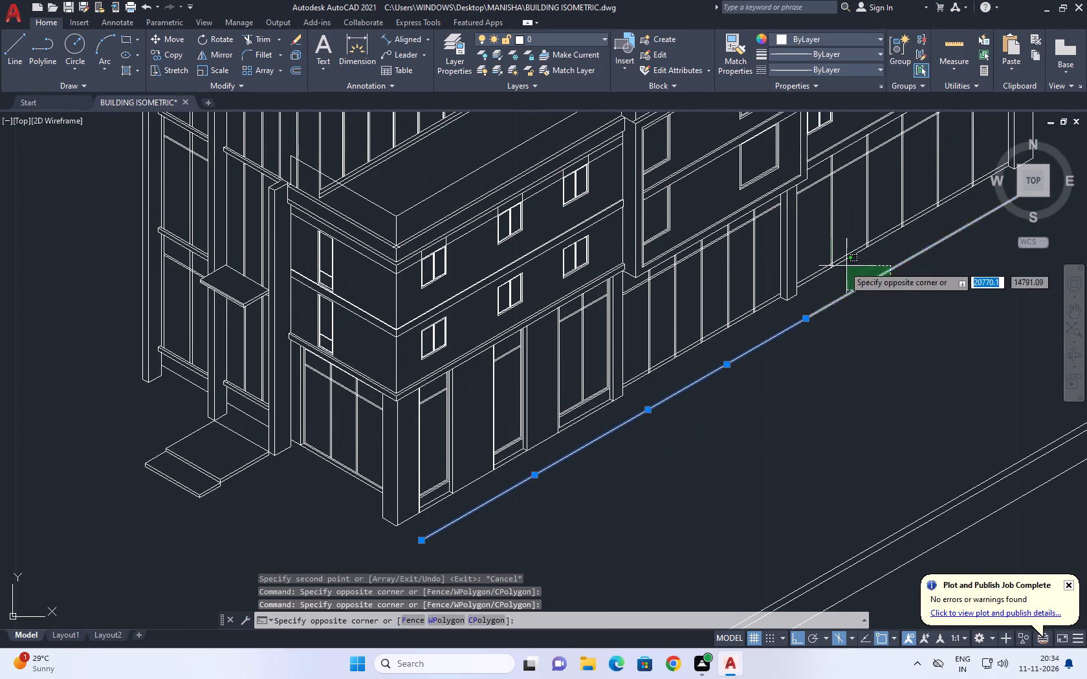
pyautogui.moveTo(842, 266); pyautogui.dragTo(822, 273)
pyautogui.moveTo(889, 304); pyautogui.dragTo(829, 321, button='middle')
pyautogui.write('J')
pyautogui.press('space')
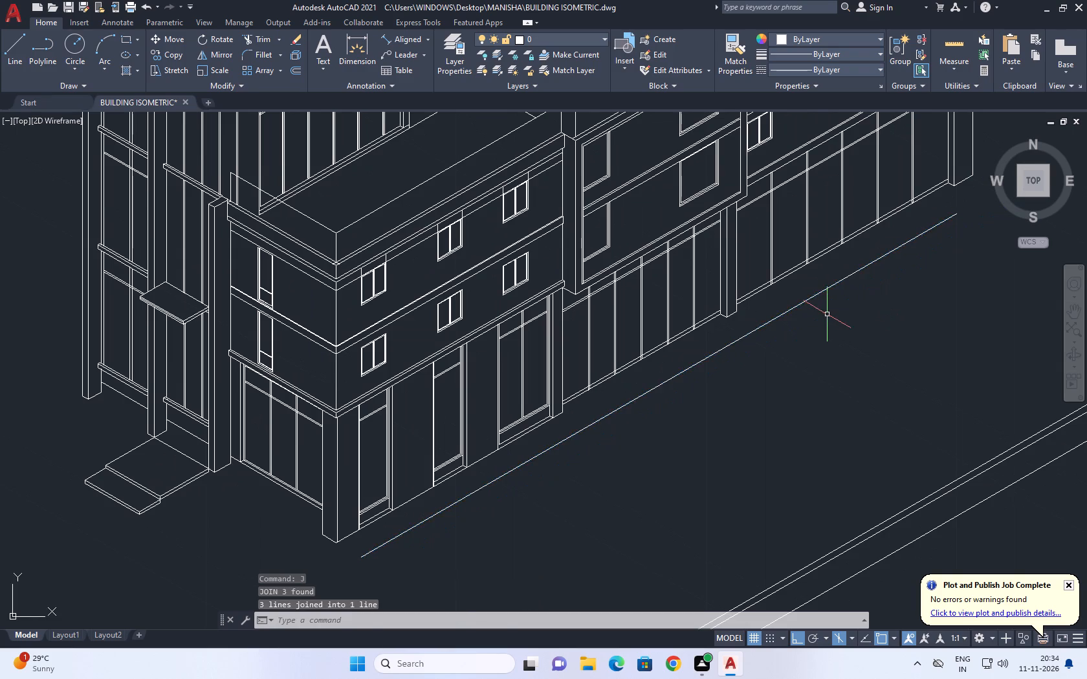
# Copy the joined ground line straight down by about 0.34 to form the ground edge's lower line.
pyautogui.moveTo(809, 306); pyautogui.dragTo(787, 305)
pyautogui.moveTo(777, 304); pyautogui.dragTo(775, 312)
pyautogui.moveTo(785, 346); pyautogui.dragTo(815, 306, button='middle')
pyautogui.write('CO')
pyautogui.press('space')
pyautogui.click(808, 299)
pyautogui.scroll(1, 797, 322)
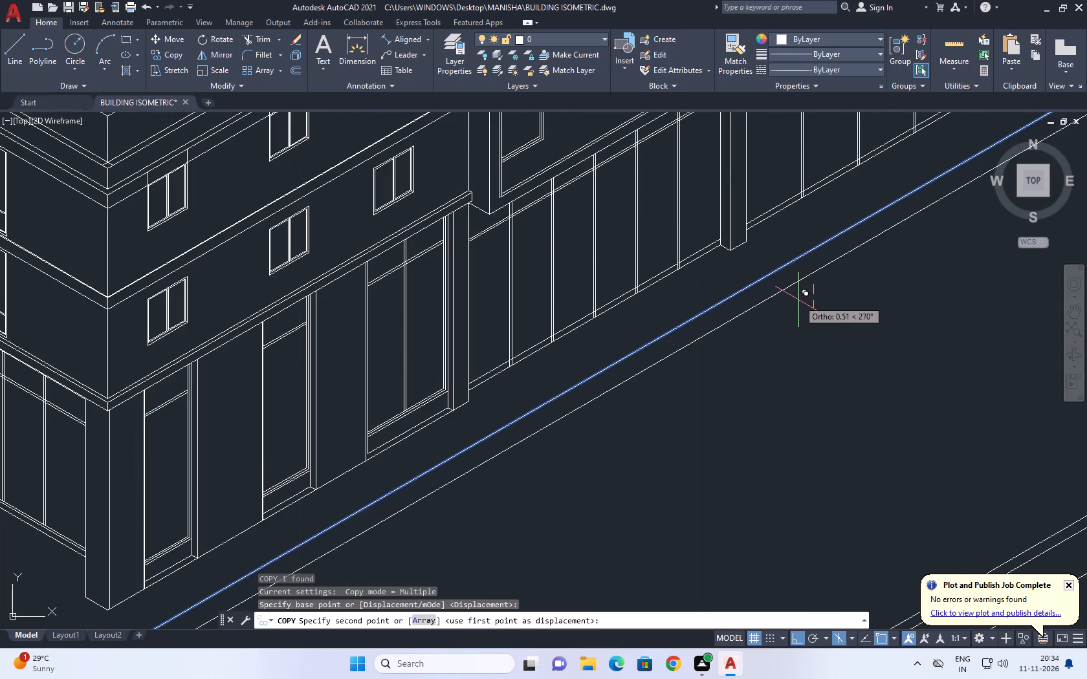
pyautogui.scroll(1, 798, 300)
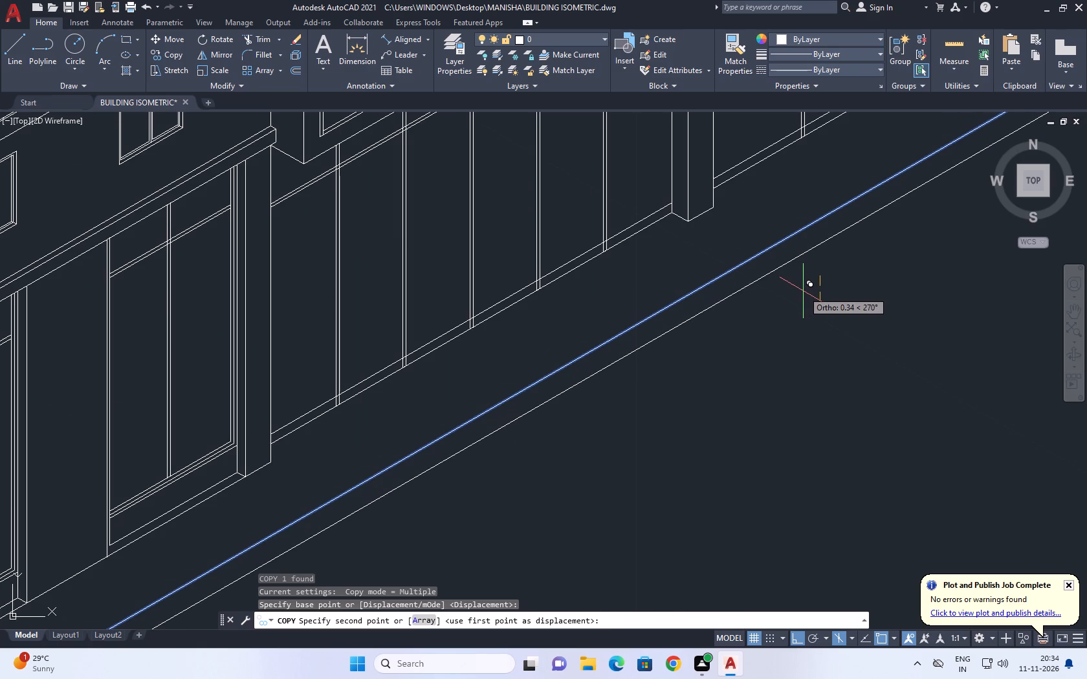
pyautogui.click(803, 291)
pyautogui.press('Escape')
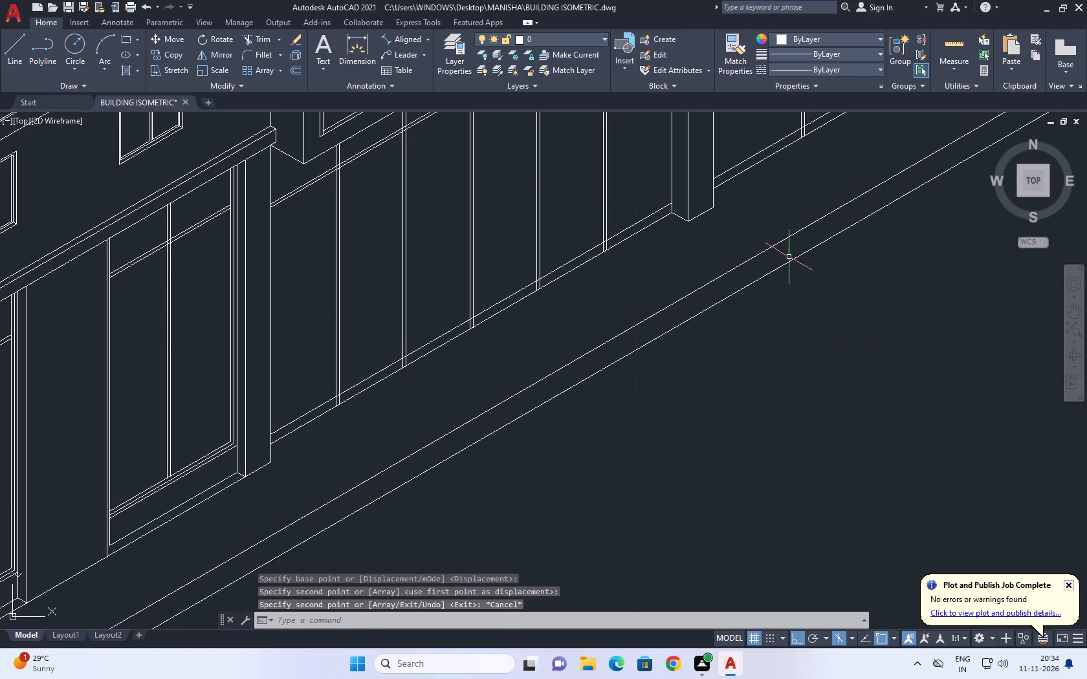
# Move the lower ground line back toward the upper one by about 0.23 along the 150° isometric axis.
pyautogui.click(789, 258)
pyautogui.moveTo(755, 294); pyautogui.dragTo(755, 307)
pyautogui.moveTo(752, 305); pyautogui.dragTo(772, 364, button='middle')
pyautogui.press('m')
pyautogui.press('space')
pyautogui.scroll(1, 769, 360)
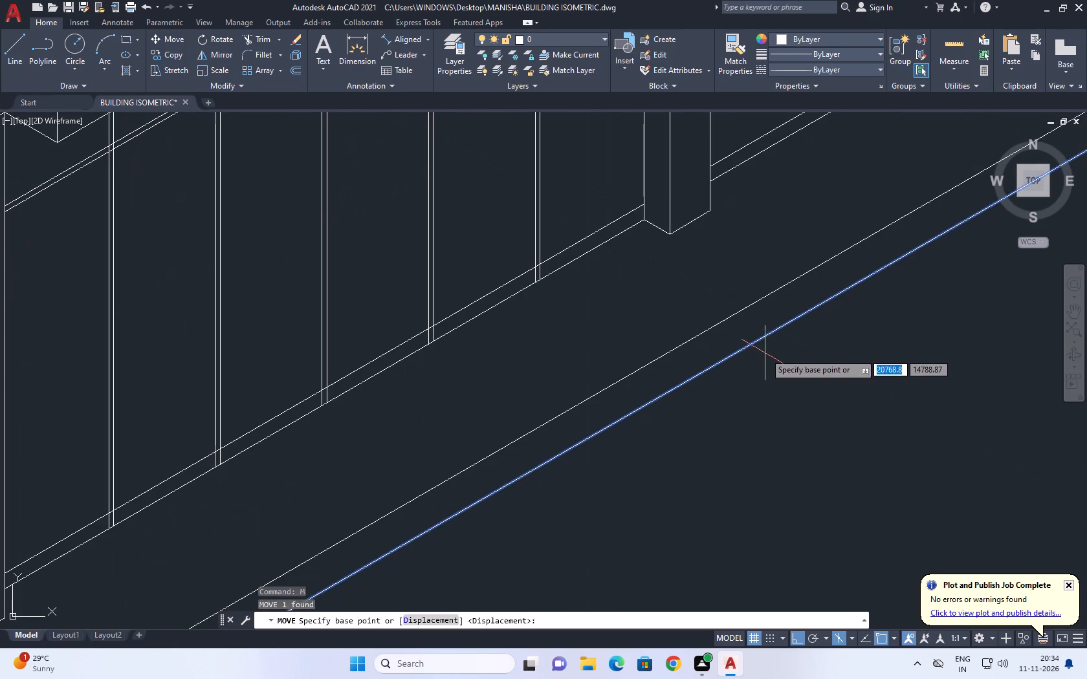
pyautogui.click(765, 353)
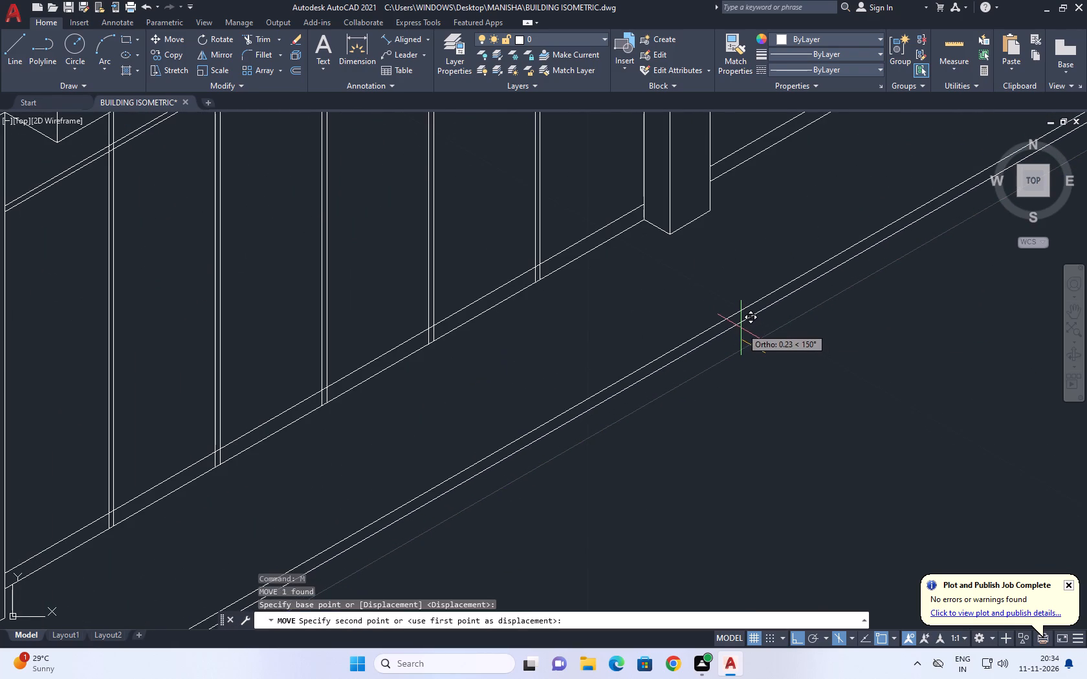
pyautogui.click(740, 325)
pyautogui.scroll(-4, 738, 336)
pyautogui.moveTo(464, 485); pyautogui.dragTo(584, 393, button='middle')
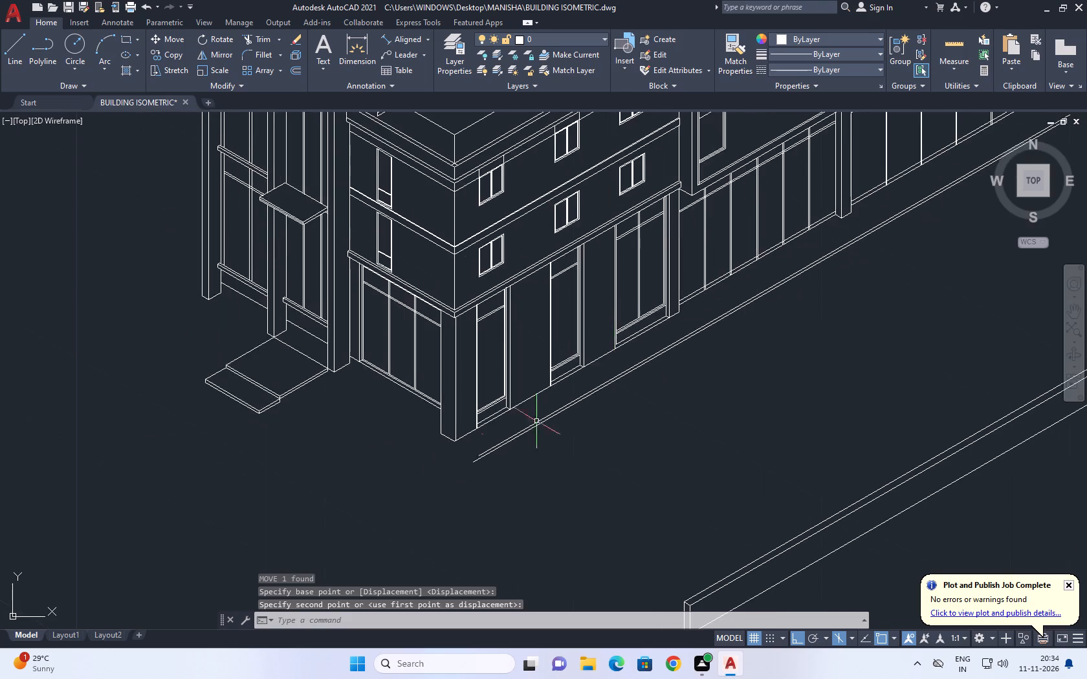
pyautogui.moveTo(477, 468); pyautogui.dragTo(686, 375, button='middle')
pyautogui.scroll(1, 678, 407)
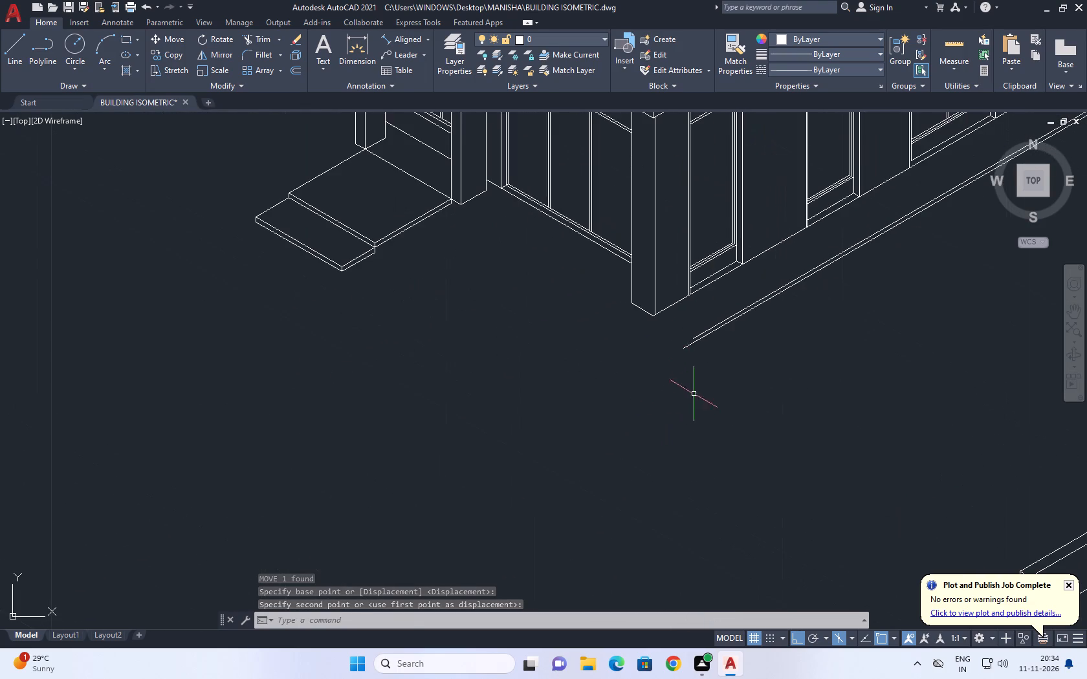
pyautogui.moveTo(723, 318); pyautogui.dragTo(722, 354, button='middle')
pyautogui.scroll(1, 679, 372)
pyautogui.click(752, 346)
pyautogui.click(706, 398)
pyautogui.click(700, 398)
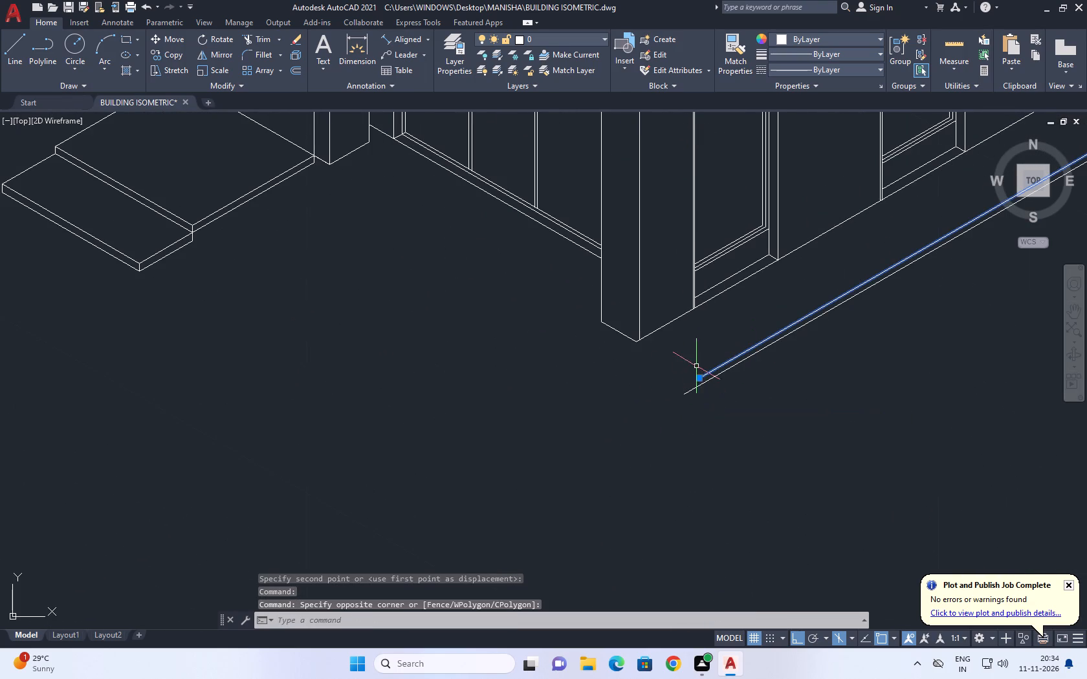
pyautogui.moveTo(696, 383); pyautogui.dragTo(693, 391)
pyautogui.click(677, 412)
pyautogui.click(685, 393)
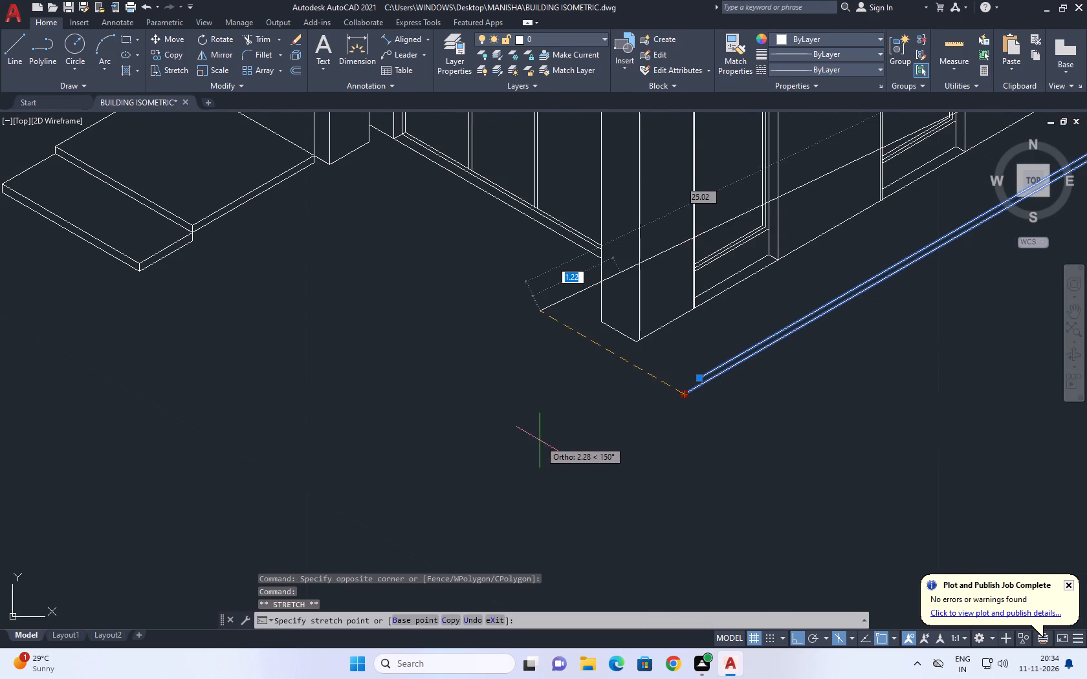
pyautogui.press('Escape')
# Draw a slanted guide line in front of the corner column and extend both ground lines to it.
pyautogui.press('l')
pyautogui.press('space')
pyautogui.click(618, 457)
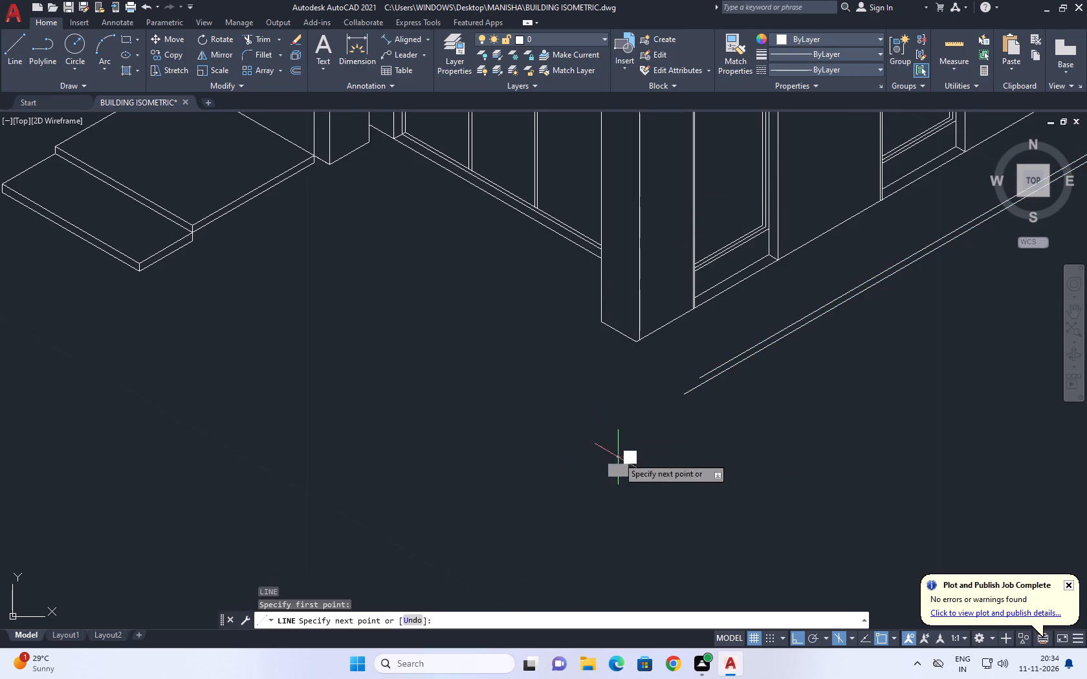
pyautogui.click(468, 382)
pyautogui.press('Escape')
pyautogui.write('EX')
pyautogui.press('space')
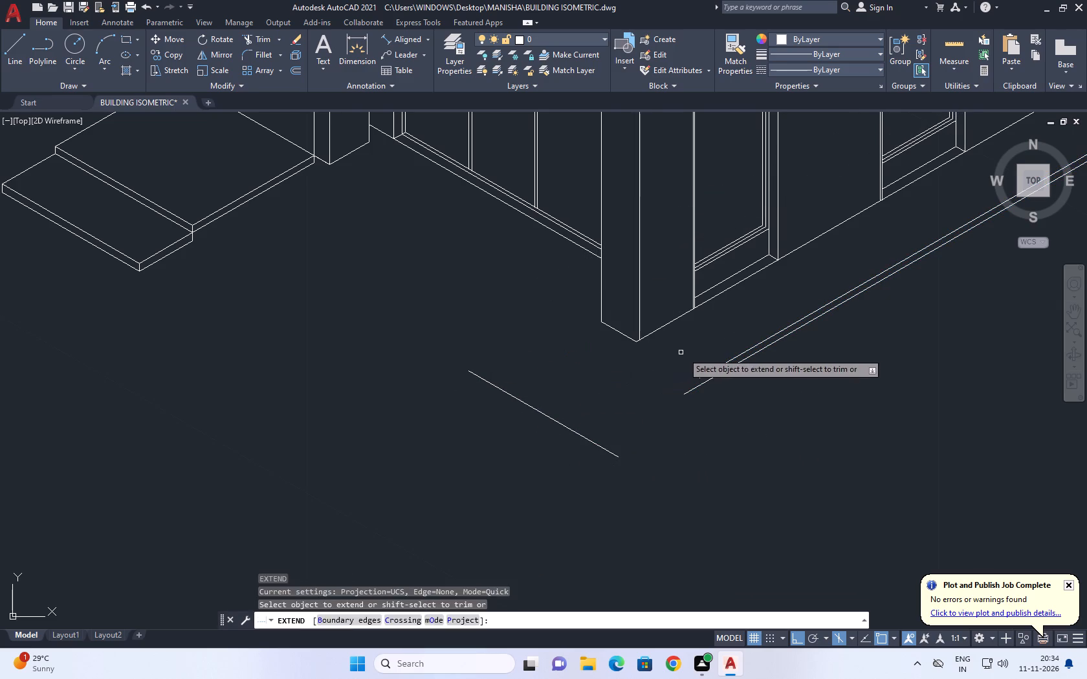
pyautogui.click(685, 352)
pyautogui.click(743, 415)
pyautogui.press('Escape')
# Draw a vertical line up from the lower ground line's extended end, crossing the upper ground line.
pyautogui.scroll(2, 569, 449)
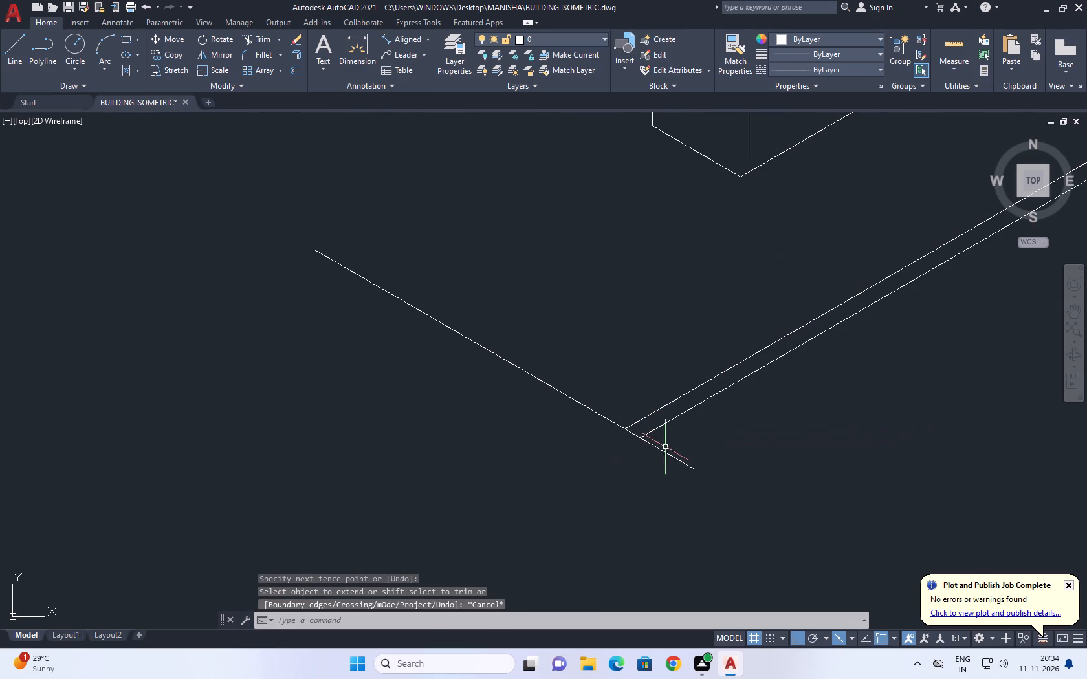
pyautogui.middleClick(665, 447)
pyautogui.write('L')
pyautogui.press('space')
pyautogui.scroll(2, 644, 446)
pyautogui.moveTo(640, 438); pyautogui.dragTo(639, 430)
pyautogui.click(634, 334)
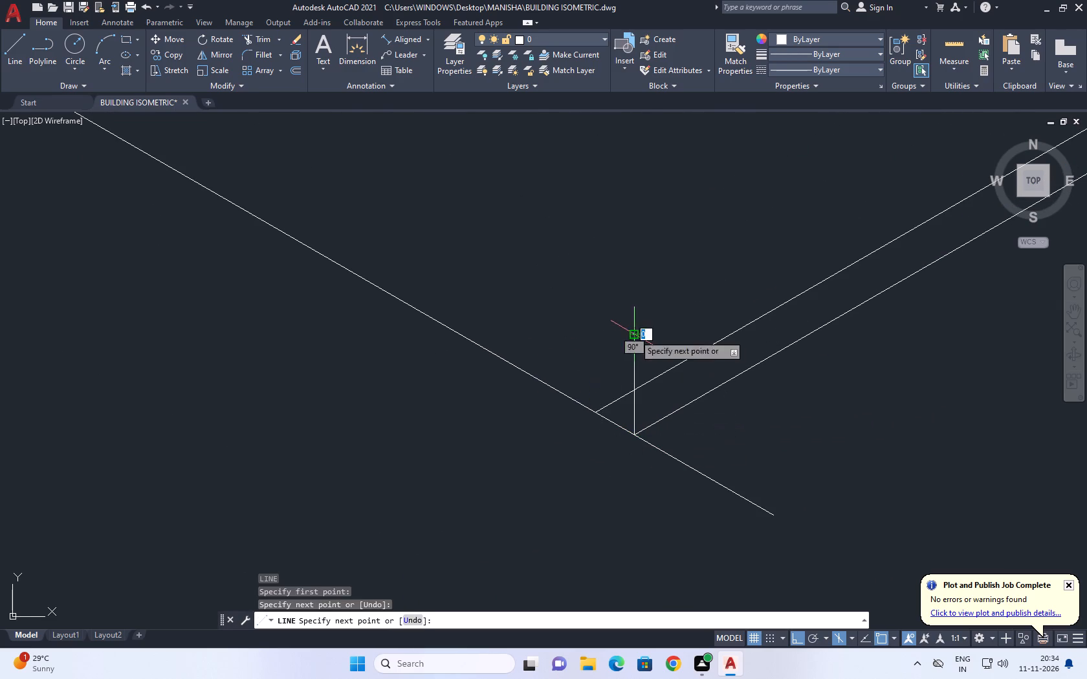
pyautogui.press('Escape')
# Trim away the guide line and the overhanging ends, leaving a short vertical edge closing the two ground lines.
pyautogui.press('t')
pyautogui.press('r')
pyautogui.press('space')
pyautogui.click(646, 352)
pyautogui.moveTo(529, 406); pyautogui.dragTo(522, 413)
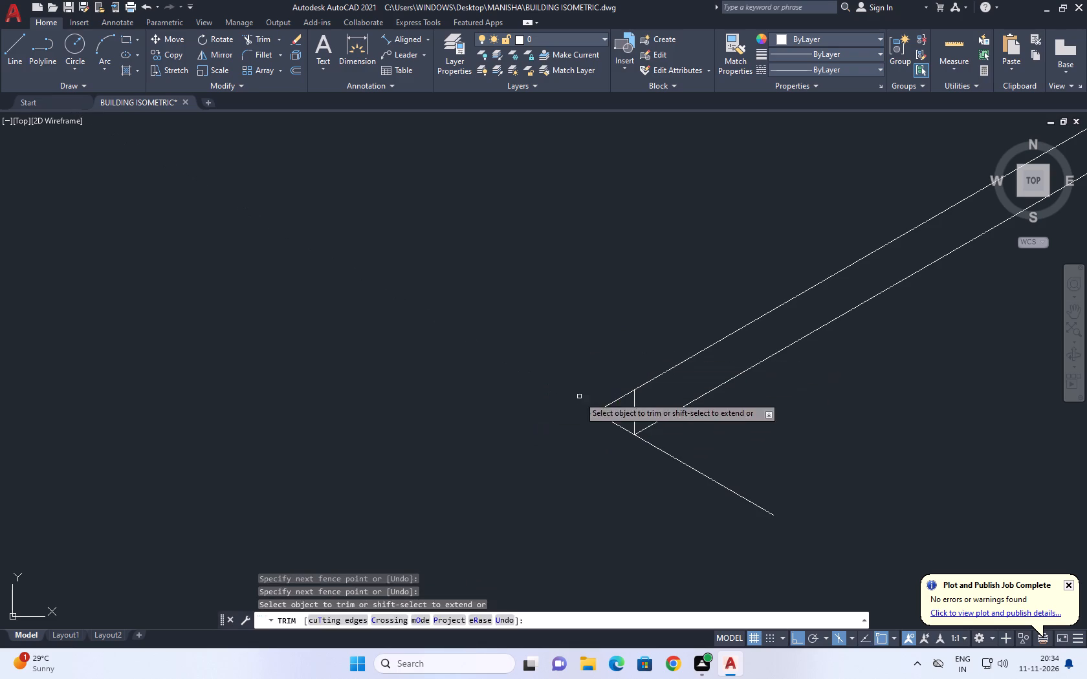
pyautogui.click(619, 385)
pyautogui.moveTo(618, 428); pyautogui.dragTo(618, 438)
pyautogui.click(663, 447)
pyautogui.click(643, 463)
pyautogui.scroll(-2, 571, 438)
pyautogui.press('space')
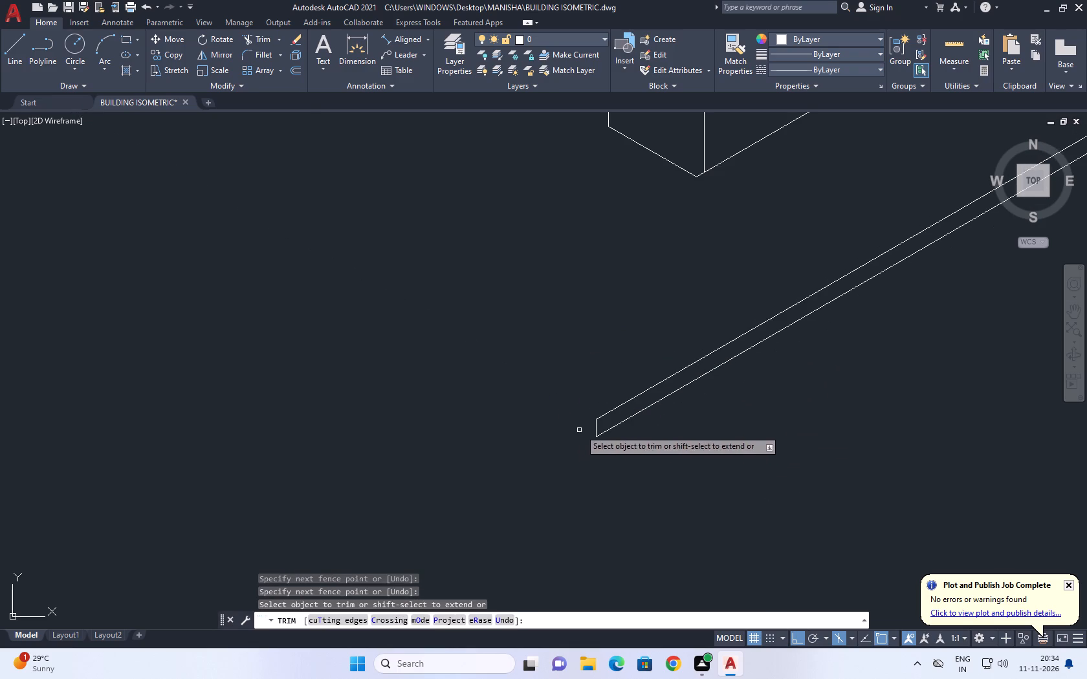
# Draw a line from the corner column's bottom corner outward, continuing the shopfront's base line in the top isoplane.
pyautogui.scroll(-2, 586, 424)
pyautogui.moveTo(654, 328); pyautogui.dragTo(639, 374, button='middle')
pyautogui.write('L')
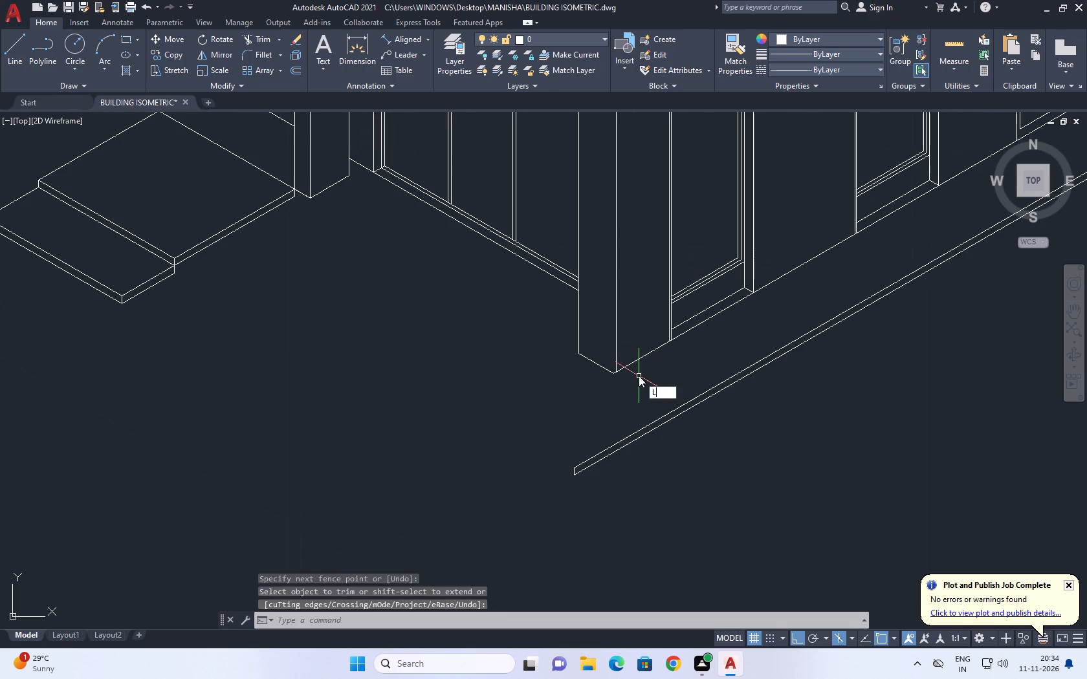
pyautogui.press('space')
pyautogui.click(612, 372)
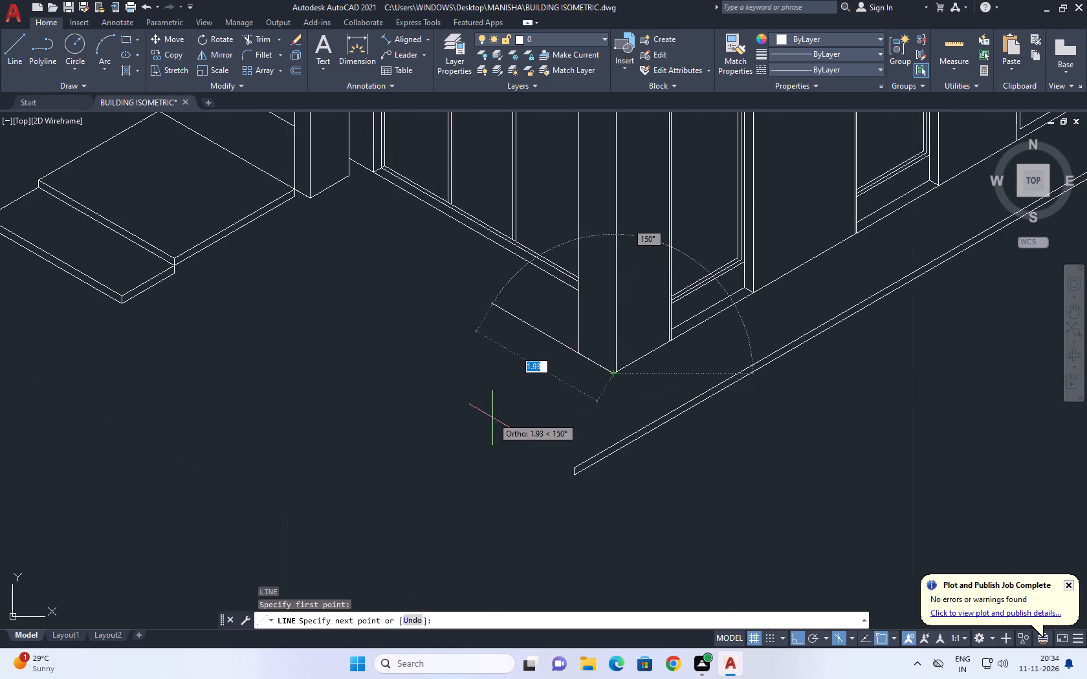
pyautogui.press('F5')
pyautogui.click(506, 435)
pyautogui.press('Escape')
# Draw the ground slab's end line from its upper front corner back across the extended base line.
pyautogui.press('space')
pyautogui.scroll(1, 581, 462)
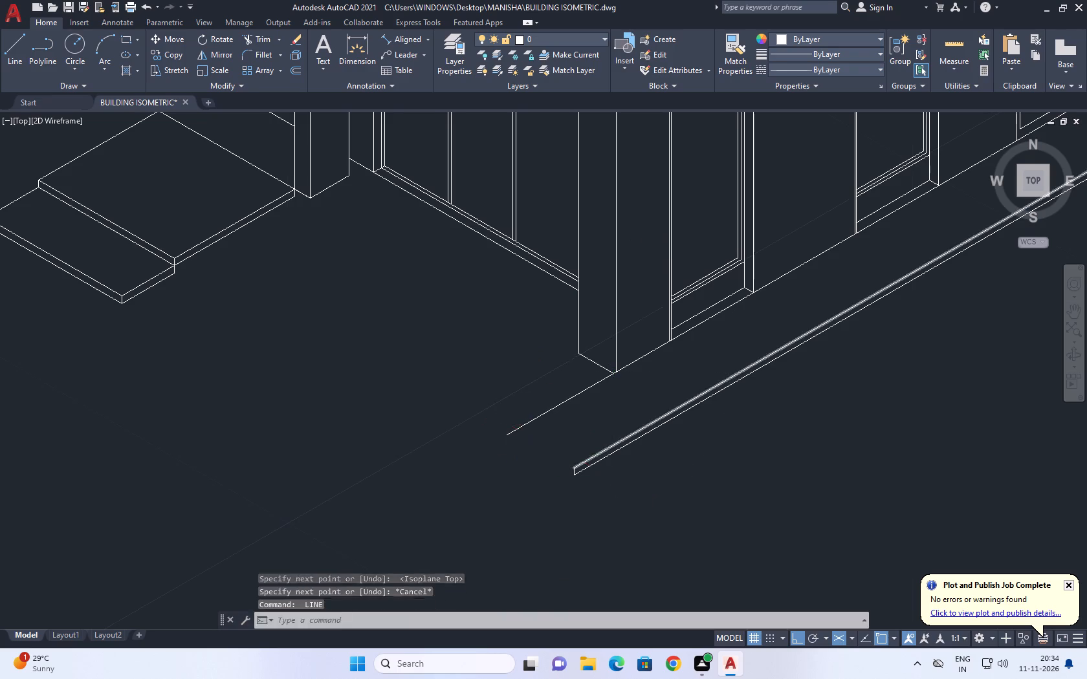
pyautogui.click(567, 471)
pyautogui.click(440, 402)
pyautogui.press('Escape')
# Trim the overhanging ends where the slab's end line crosses the extended base line.
pyautogui.scroll(1, 483, 463)
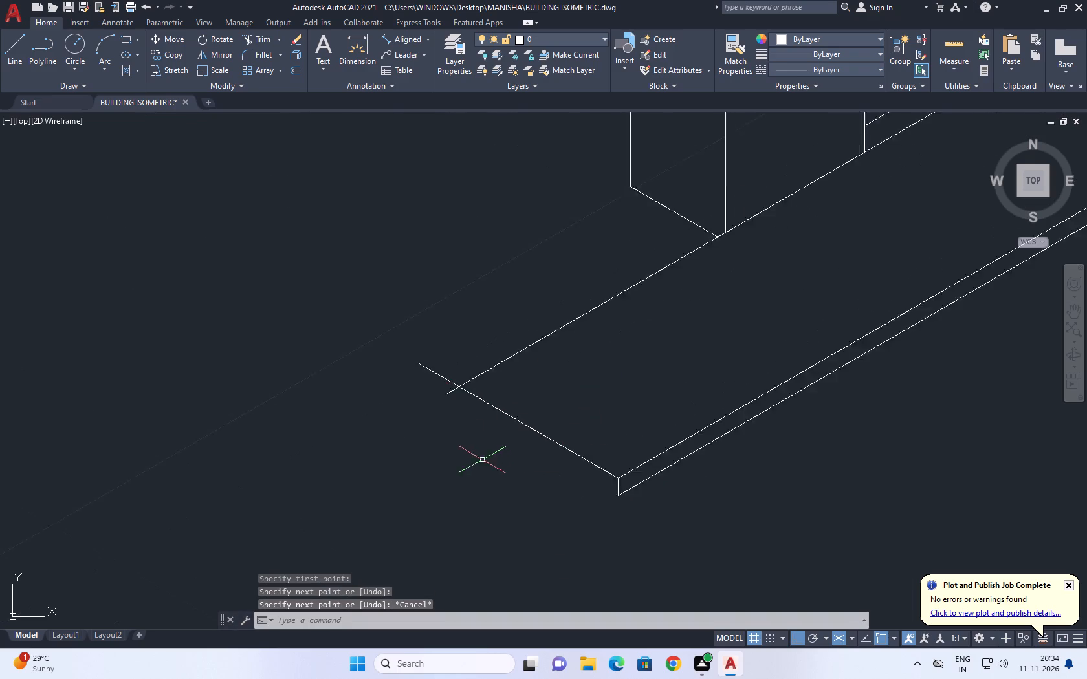
pyautogui.scroll(1, 481, 459)
pyautogui.press('t')
pyautogui.press('r')
pyautogui.press('space')
pyautogui.click(425, 305)
pyautogui.moveTo(434, 395); pyautogui.dragTo(437, 407)
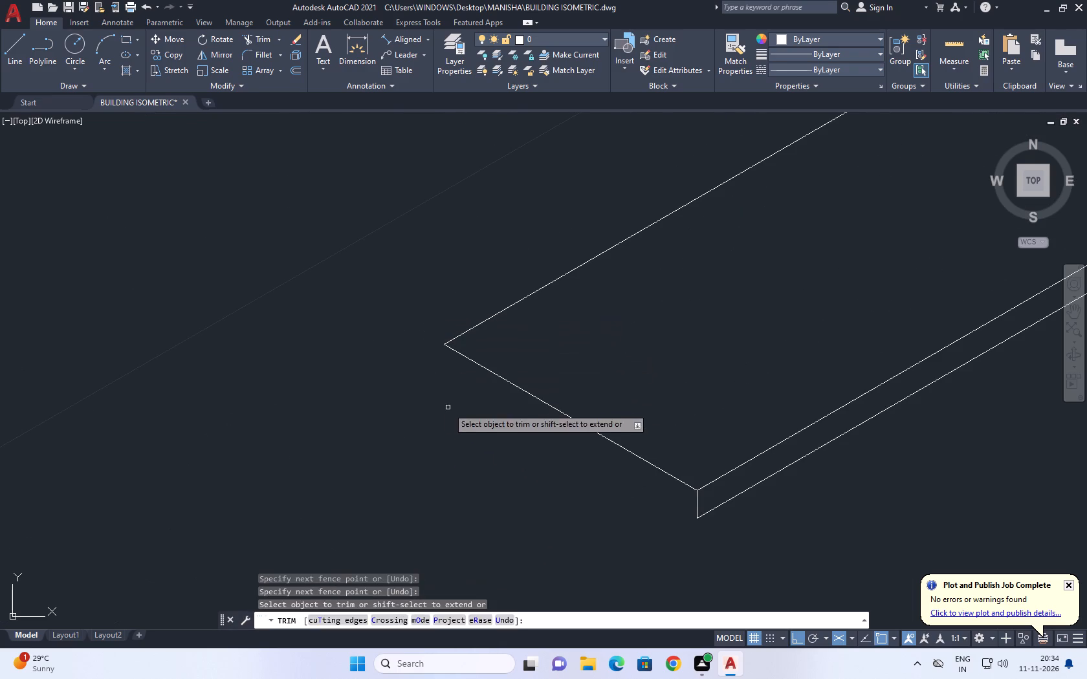
pyautogui.press('space')
# Draw the slab's bottom end line from the short vertical edge's foot, parallel to the top end line.
pyautogui.press('l')
pyautogui.press('space')
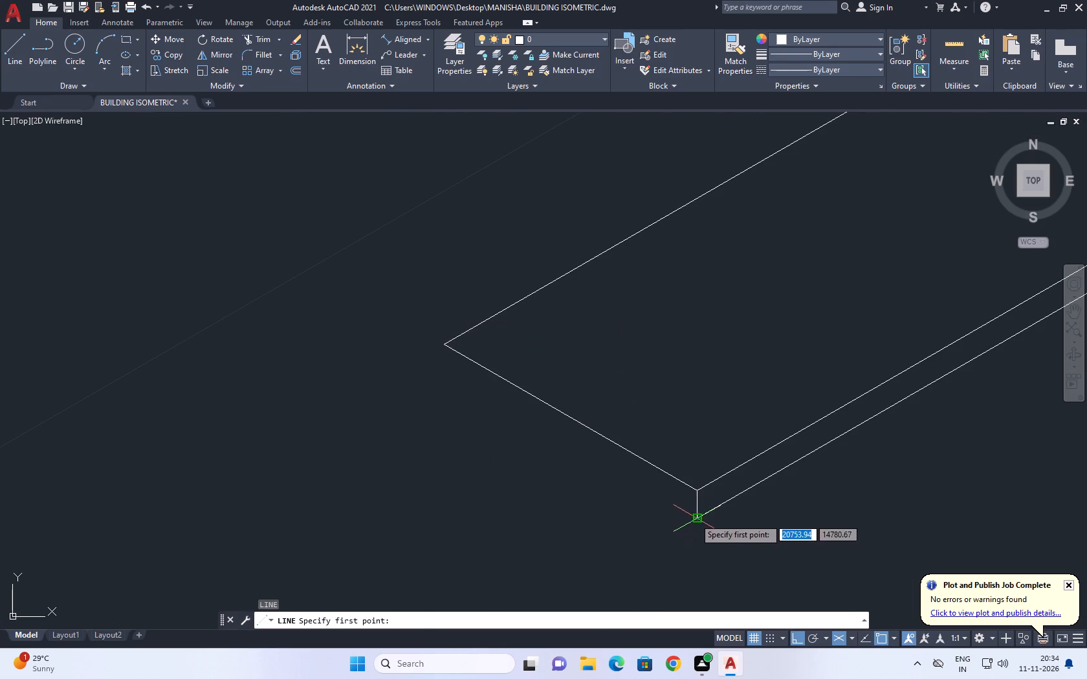
pyautogui.click(694, 518)
pyautogui.click(336, 394)
pyautogui.press('Escape')
# Draw a vertical edge down from the slab's back corner, crossing the bottom end line, in the right isoplane.
pyautogui.press('space')
pyautogui.click(450, 343)
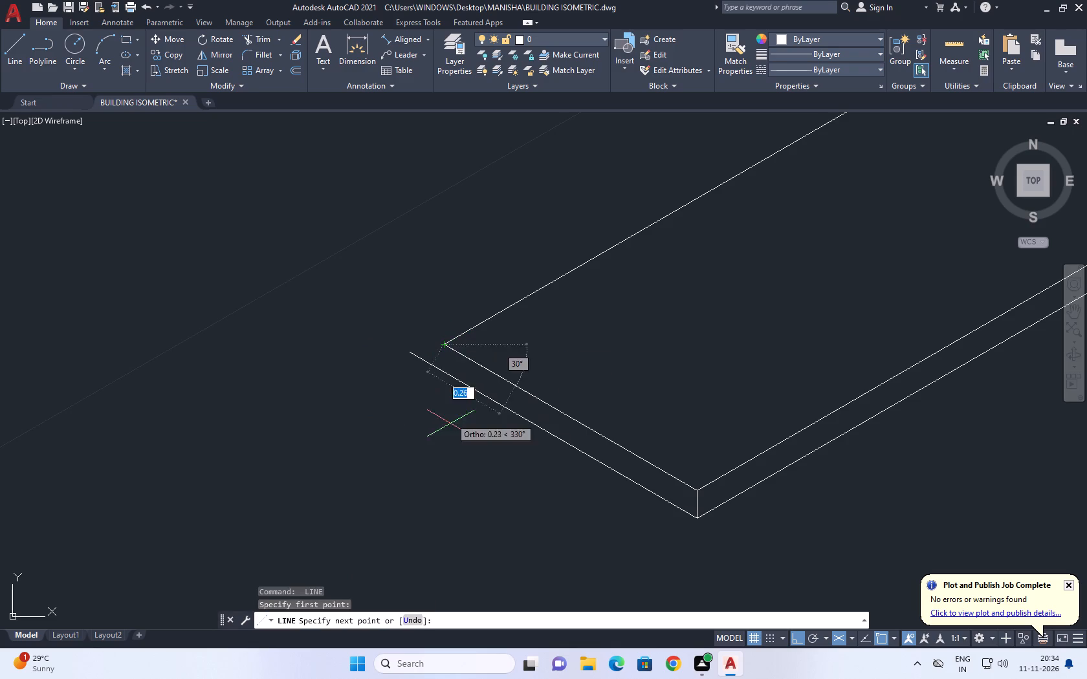
pyautogui.click(450, 430)
pyautogui.hotkey('ctrl', 'z')
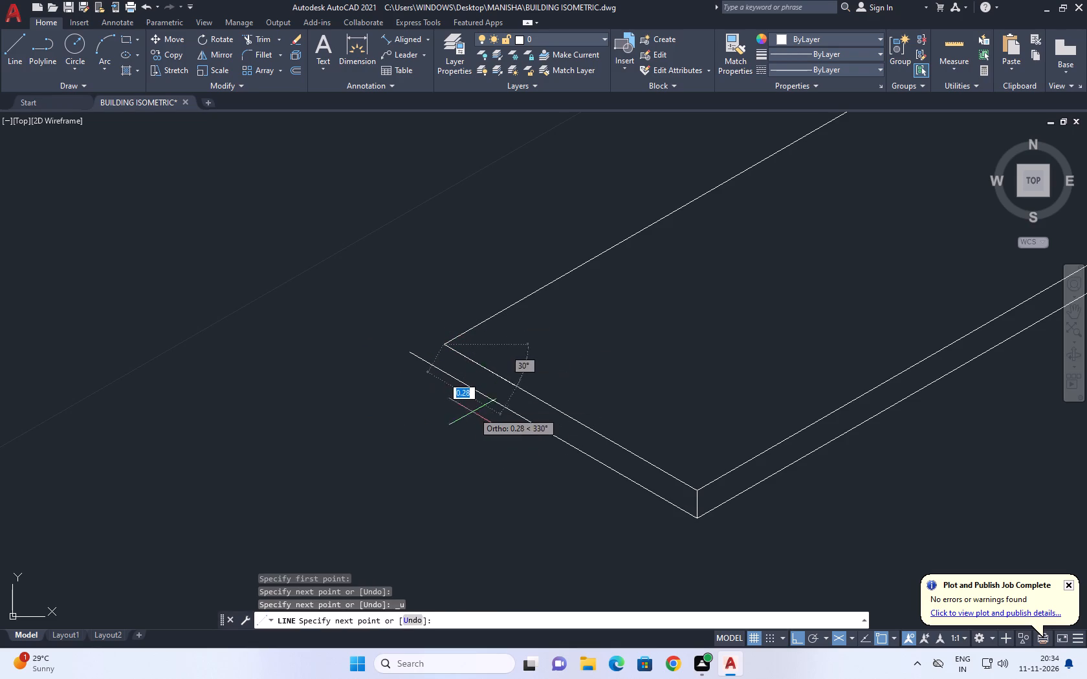
pyautogui.press('F5')
pyautogui.click(426, 407)
pyautogui.press('Escape')
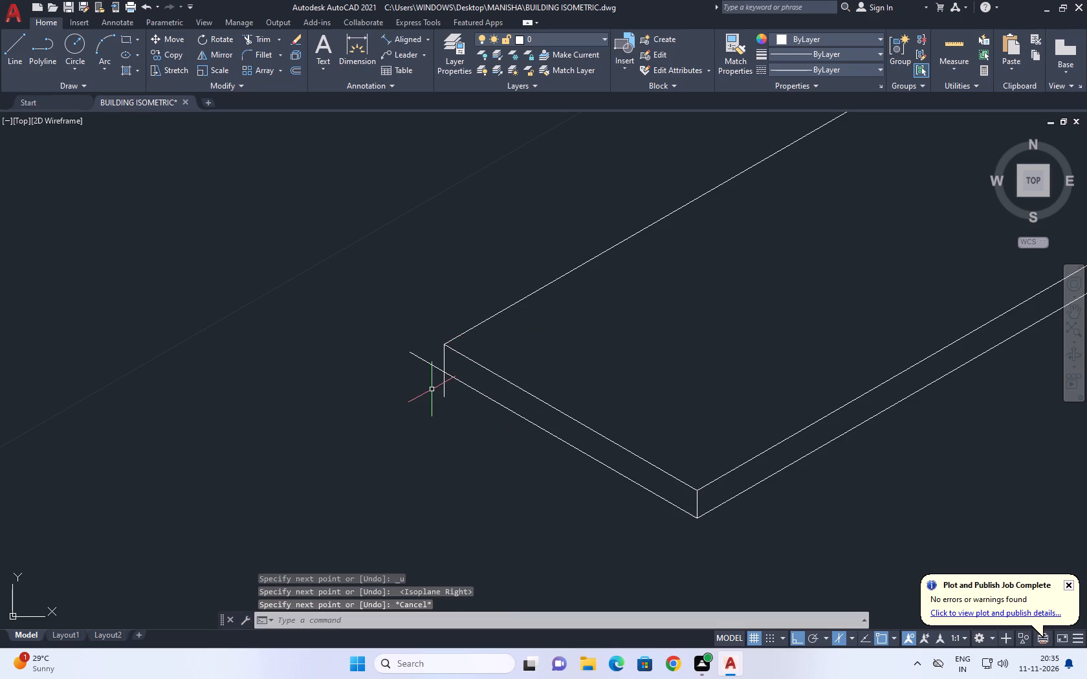
# Trim the overhanging ends of the vertical edge and the bottom end line at the slab's back corner.
pyautogui.write('TR')
pyautogui.press('space')
pyautogui.scroll(2, 433, 388)
pyautogui.click(421, 331)
pyautogui.click(458, 407)
pyautogui.scroll(-5, 381, 378)
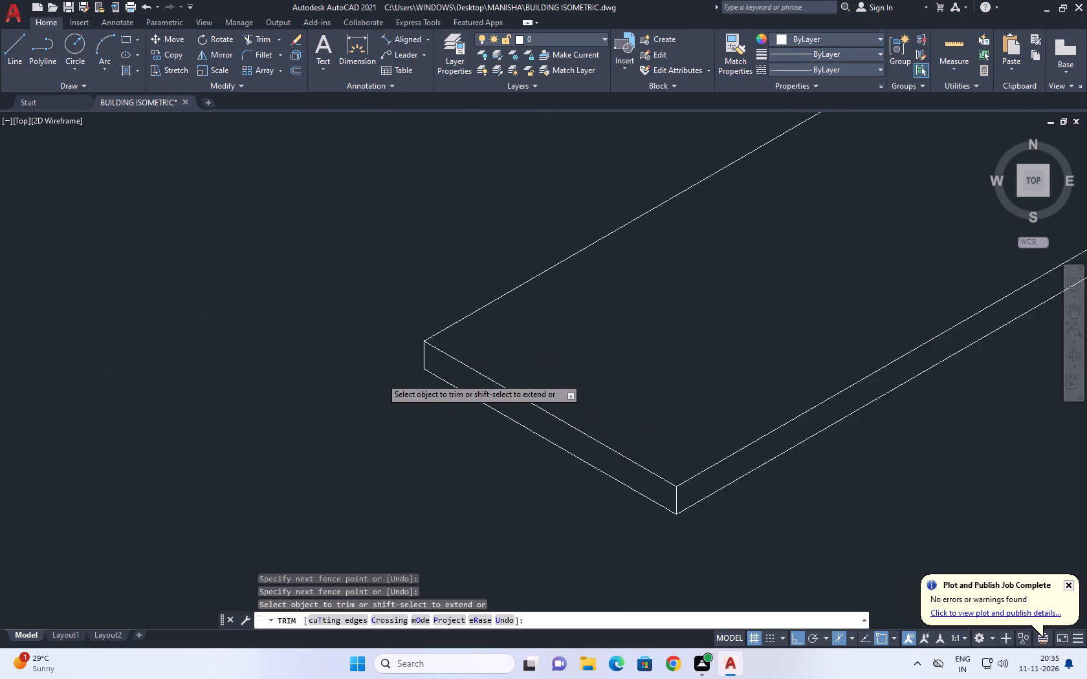
pyautogui.scroll(-1, 484, 400)
pyautogui.press('space')
# Draw the slab's far end line outward from the last column's outer edge in the left isoplane.
pyautogui.moveTo(594, 324); pyautogui.dragTo(526, 402, button='middle')
pyautogui.moveTo(778, 256); pyautogui.dragTo(613, 348, button='middle')
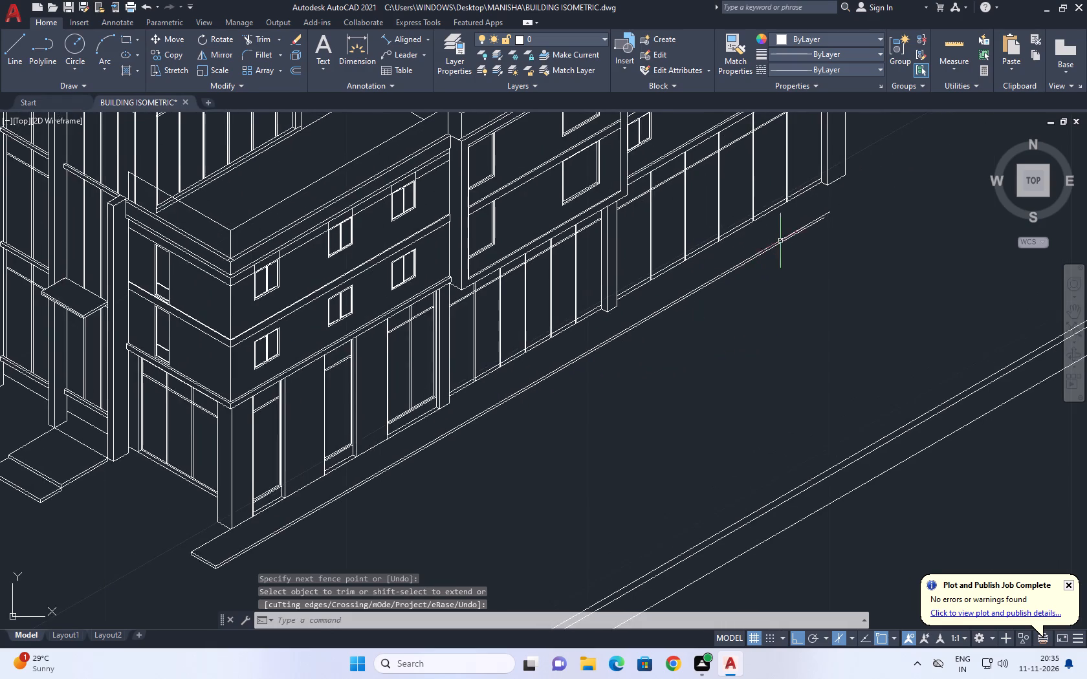
pyautogui.moveTo(800, 224); pyautogui.dragTo(751, 290, button='middle')
pyautogui.scroll(1, 824, 233)
pyautogui.moveTo(824, 234); pyautogui.dragTo(749, 314, button='middle')
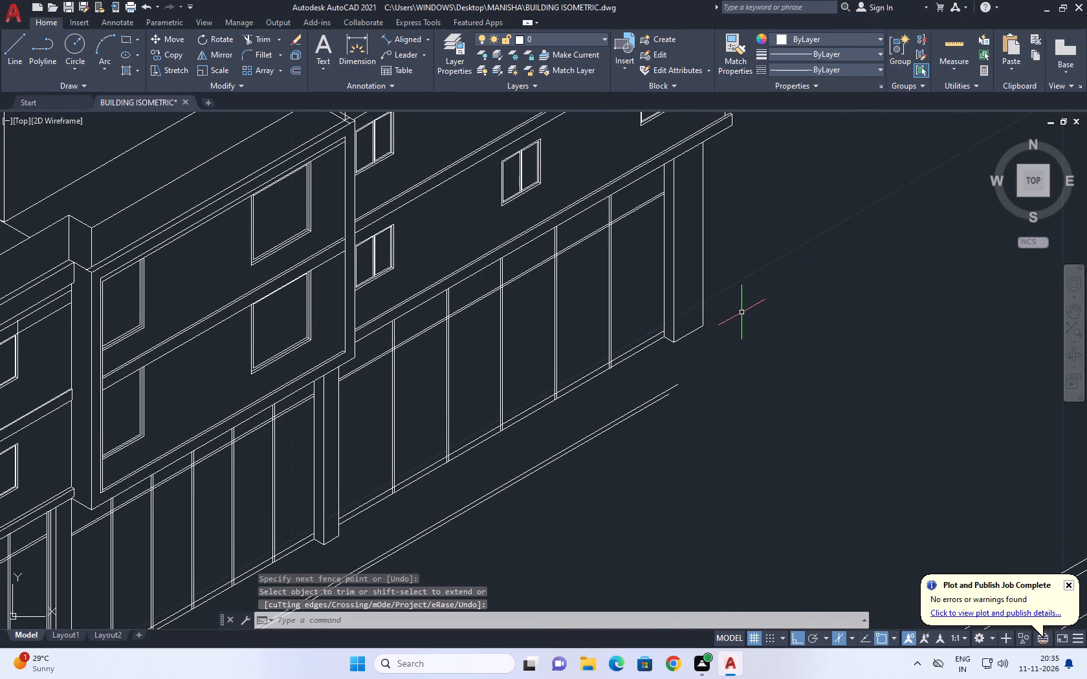
pyautogui.moveTo(741, 301); pyautogui.dragTo(717, 318, button='middle')
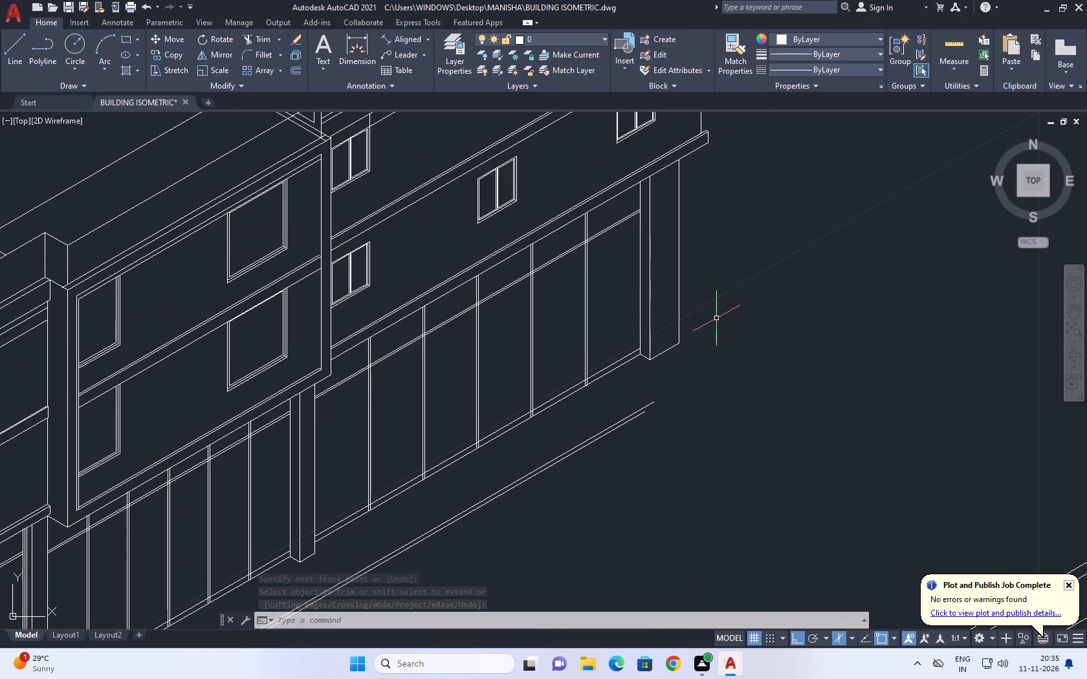
pyautogui.write('L')
pyautogui.press('space')
pyautogui.click(677, 321)
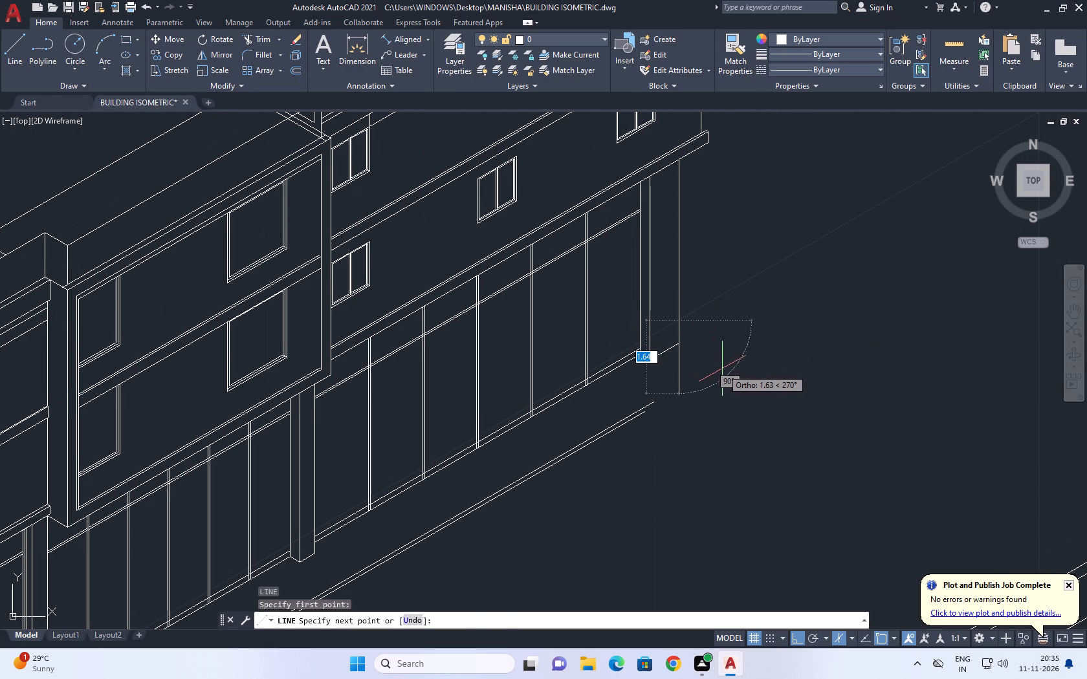
pyautogui.press('F5')
pyautogui.click(749, 396)
pyautogui.press('Escape')
# Extend both ground lines to the slab's far end line.
pyautogui.press('e')
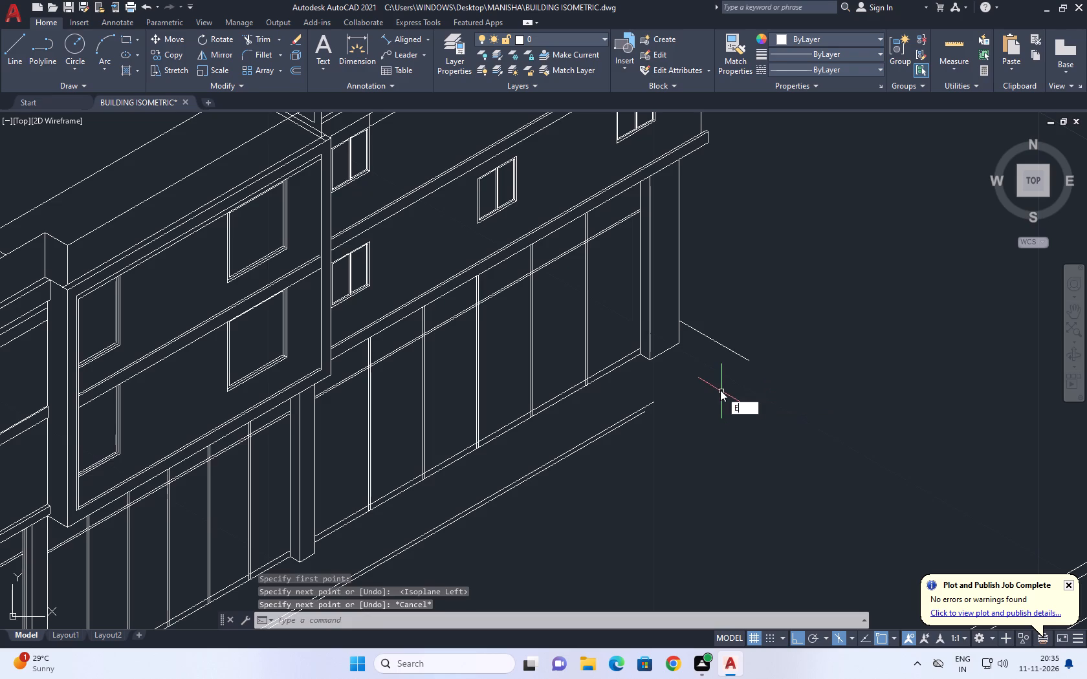
pyautogui.press('x')
pyautogui.press('space')
pyautogui.click(620, 385)
pyautogui.click(664, 438)
pyautogui.press('Escape')
# Draw a vertical line down from where the upper ground line meets the far end line, crossing the lower ground line.
pyautogui.scroll(1, 730, 376)
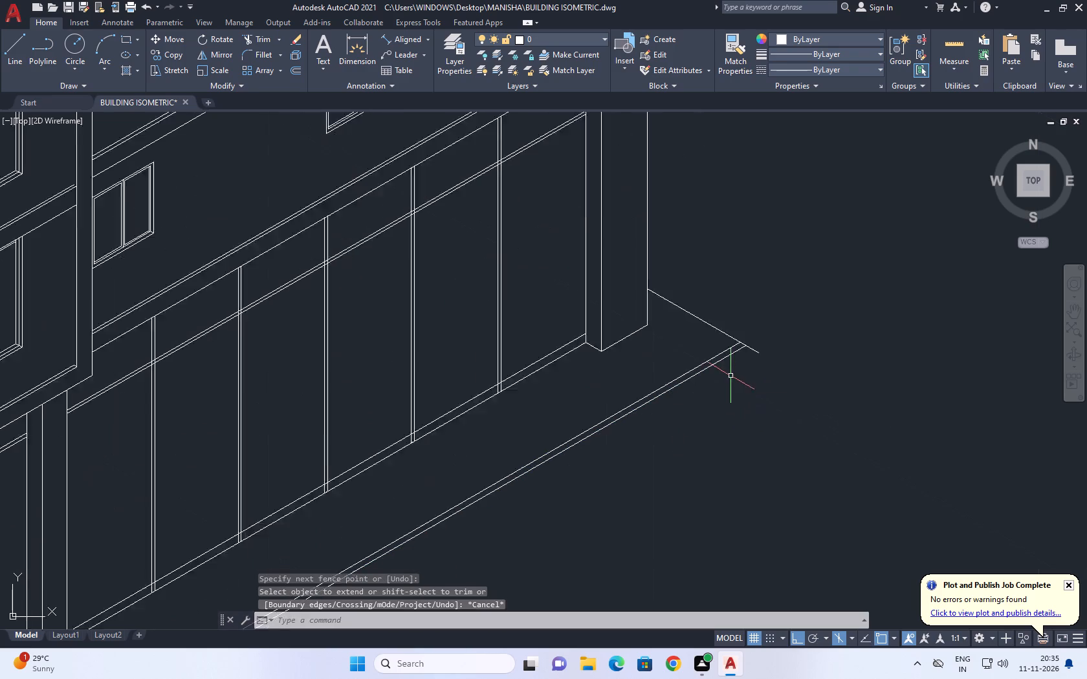
pyautogui.scroll(1, 730, 375)
pyautogui.moveTo(755, 316); pyautogui.dragTo(758, 355, button='middle')
pyautogui.write('L')
pyautogui.press('space')
pyautogui.scroll(2, 758, 356)
pyautogui.moveTo(729, 374); pyautogui.dragTo(728, 381)
pyautogui.click(721, 445)
pyautogui.press('space')
# Trim the overhanging ends of the end line, lower ground line and vertical edge at the slab's far corner.
pyautogui.write('TR')
pyautogui.press('space')
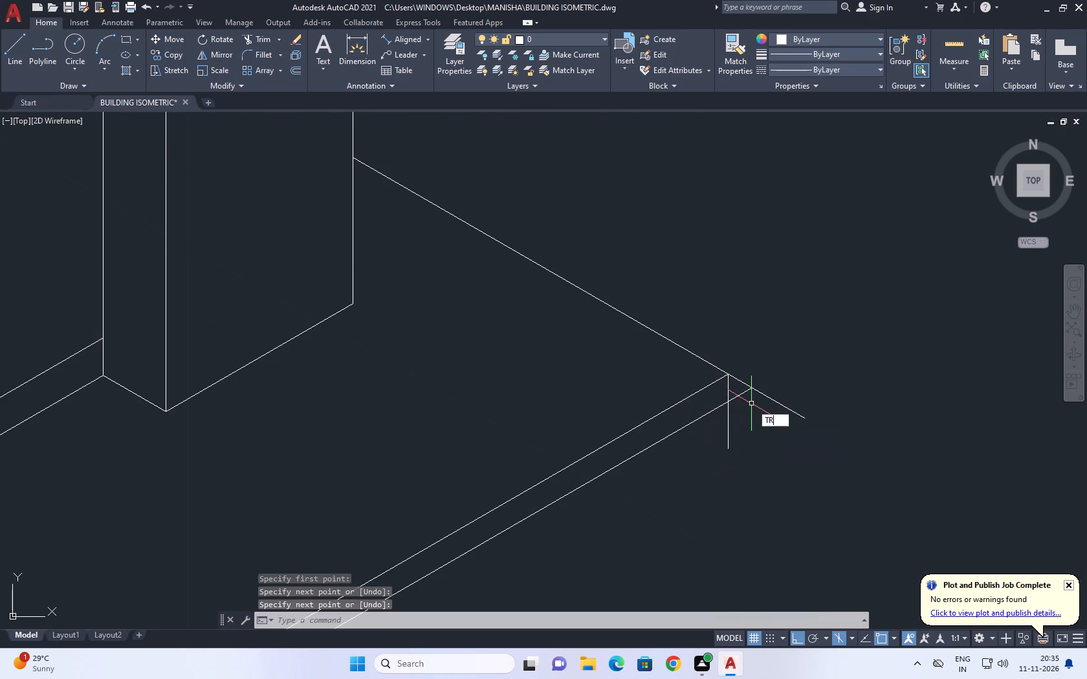
pyautogui.click(754, 372)
pyautogui.moveTo(740, 404); pyautogui.dragTo(738, 411)
pyautogui.click(770, 401)
pyautogui.moveTo(758, 420); pyautogui.dragTo(747, 425)
pyautogui.click(719, 433)
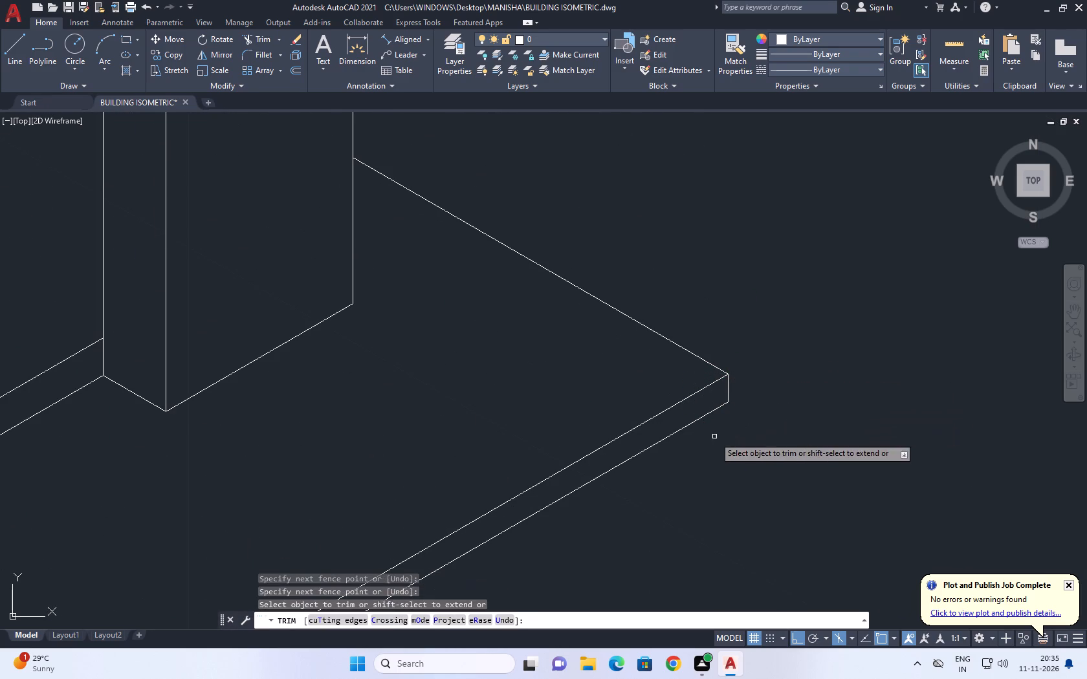
pyautogui.scroll(-5, 763, 406)
pyautogui.press('space')
# Insert a Trees - Imperial block from the architectural tool palette on the ground in front of the shopfronts.
pyautogui.scroll(-2, 767, 405)
pyautogui.moveTo(791, 407); pyautogui.dragTo(782, 307, button='middle')
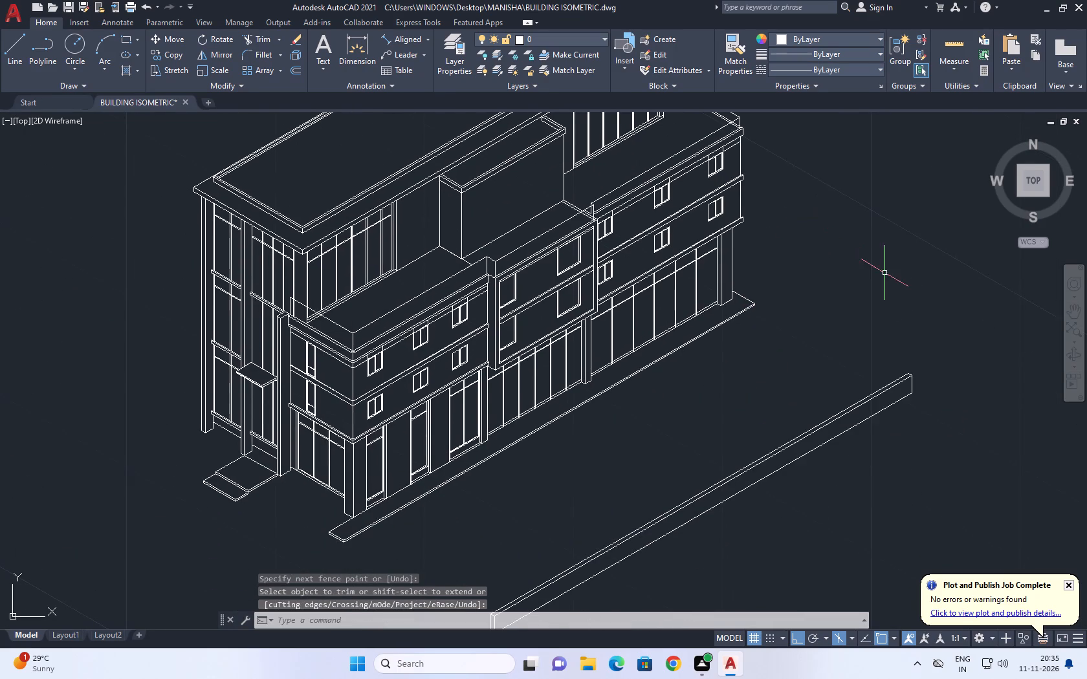
pyautogui.moveTo(867, 319); pyautogui.dragTo(839, 360, button='middle')
pyautogui.write('TP')
pyautogui.press('space')
pyautogui.scroll(-3, 789, 348)
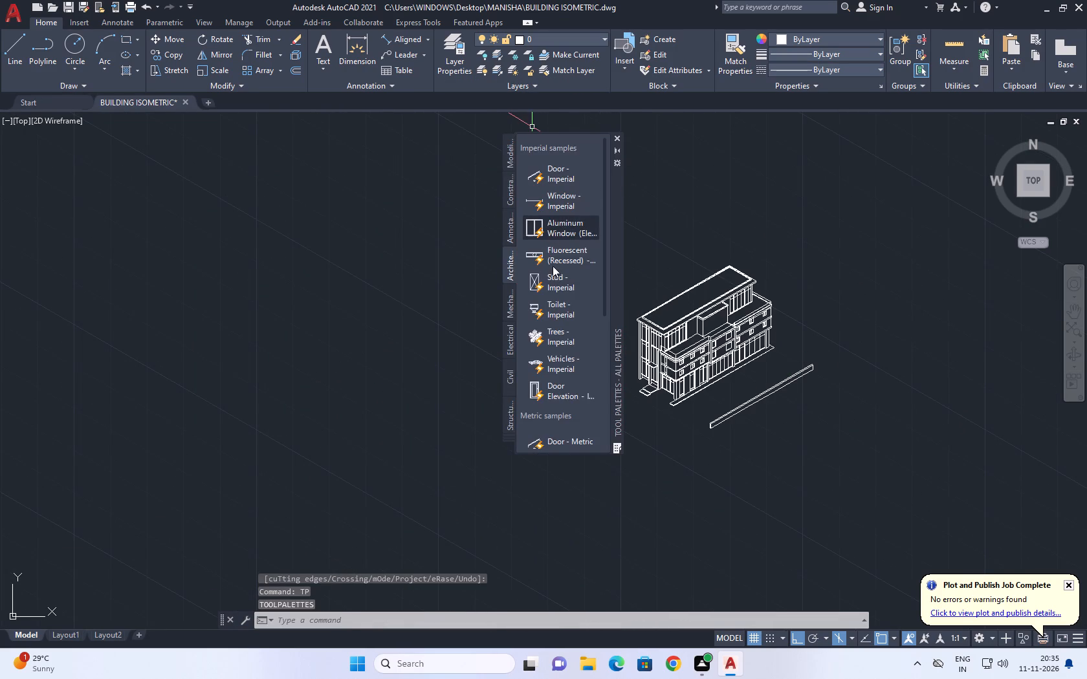
pyautogui.click(552, 334)
pyautogui.scroll(4, 705, 391)
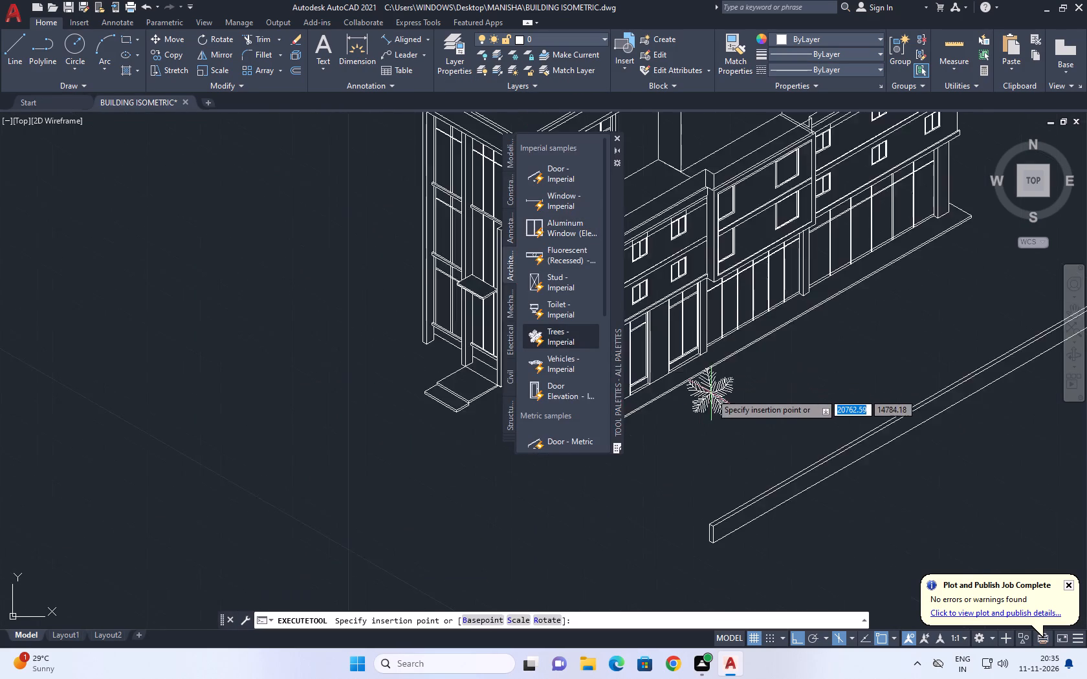
pyautogui.scroll(1, 711, 393)
pyautogui.click(741, 399)
pyautogui.click(616, 140)
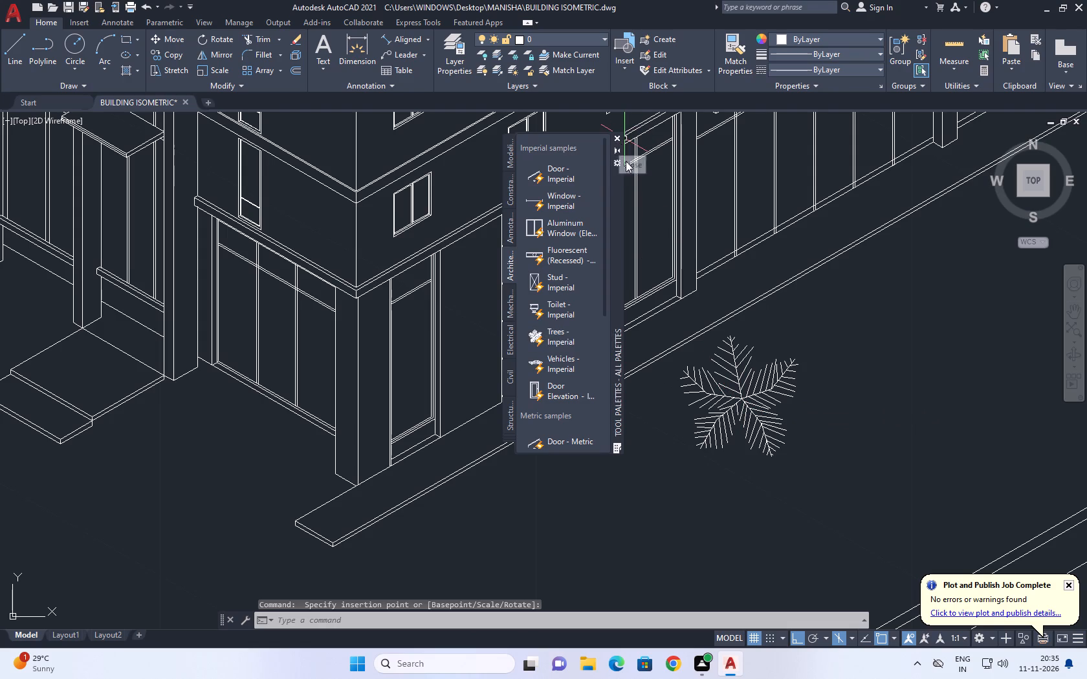
# Change the inserted tree block to the Shrub (Elevation) type.
pyautogui.moveTo(832, 462); pyautogui.dragTo(809, 444)
pyautogui.moveTo(760, 414); pyautogui.dragTo(754, 411)
pyautogui.click(771, 398)
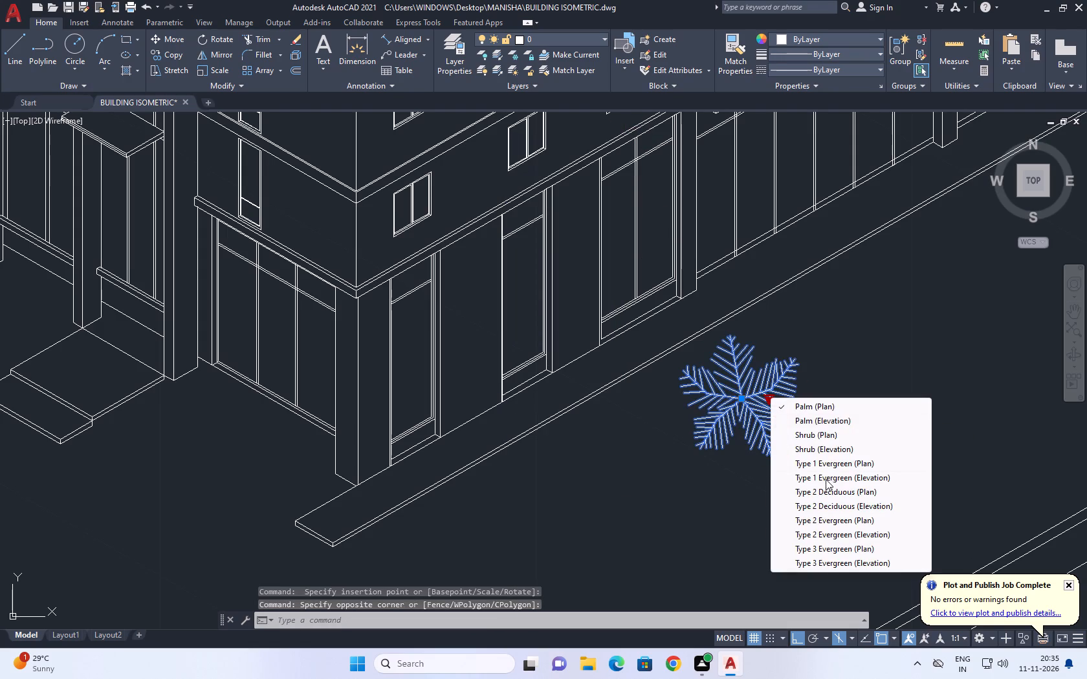
pyautogui.click(829, 447)
# Move the shrub freely, with ortho off, onto the lower roof terrace near the building's front corner.
pyautogui.write('M')
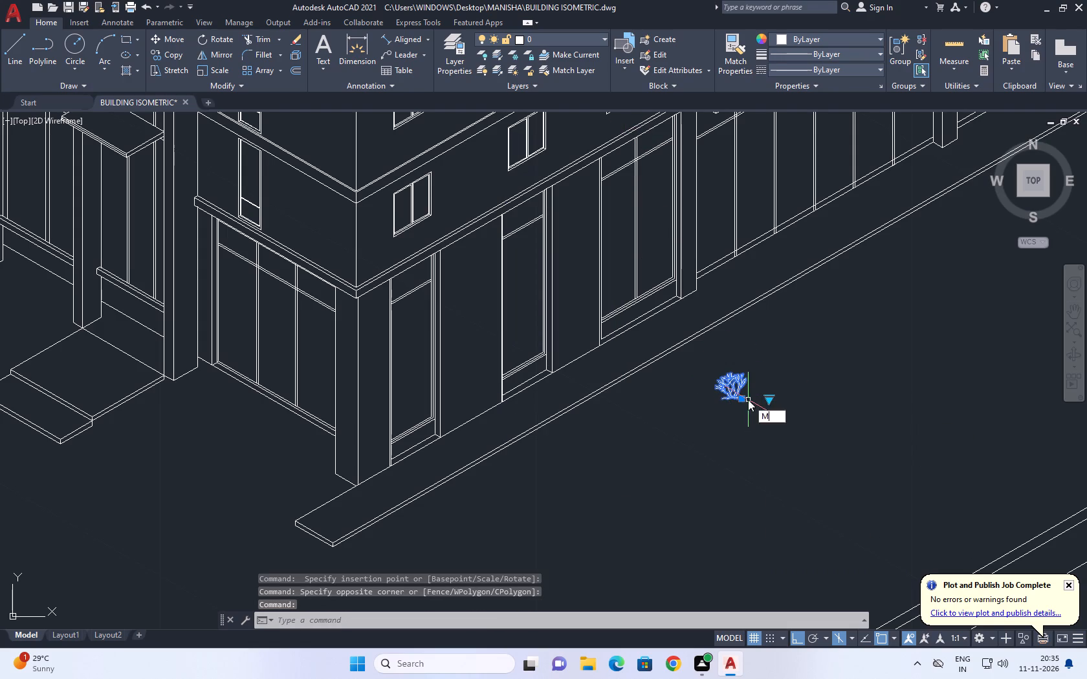
pyautogui.press('space')
pyautogui.click(734, 398)
pyautogui.scroll(-2, 756, 380)
pyautogui.scroll(1, 646, 239)
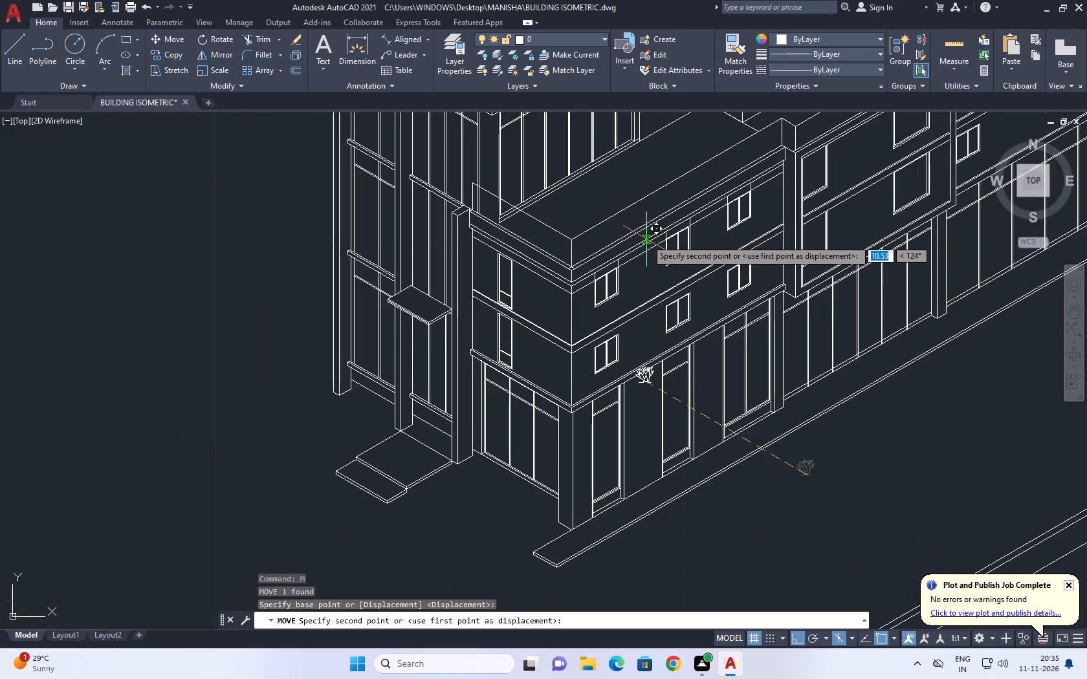
pyautogui.press('F5')
pyautogui.scroll(1, 597, 226)
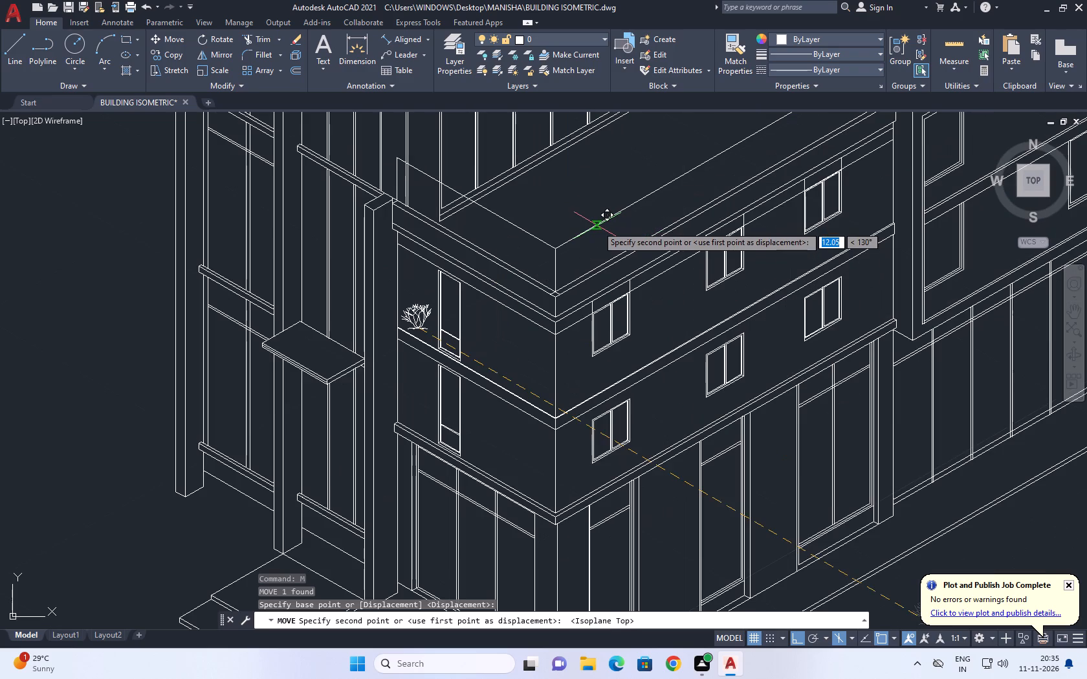
pyautogui.press('F8')
pyautogui.scroll(1, 525, 193)
pyautogui.moveTo(512, 223); pyautogui.dragTo(527, 224)
# Copy the roof shrub twice towards the terrace's front corner to form a row of three.
pyautogui.moveTo(602, 177); pyautogui.dragTo(589, 289, button='middle')
pyautogui.moveTo(546, 306); pyautogui.dragTo(531, 310)
pyautogui.click(509, 313)
pyautogui.moveTo(618, 288); pyautogui.dragTo(598, 302, button='middle')
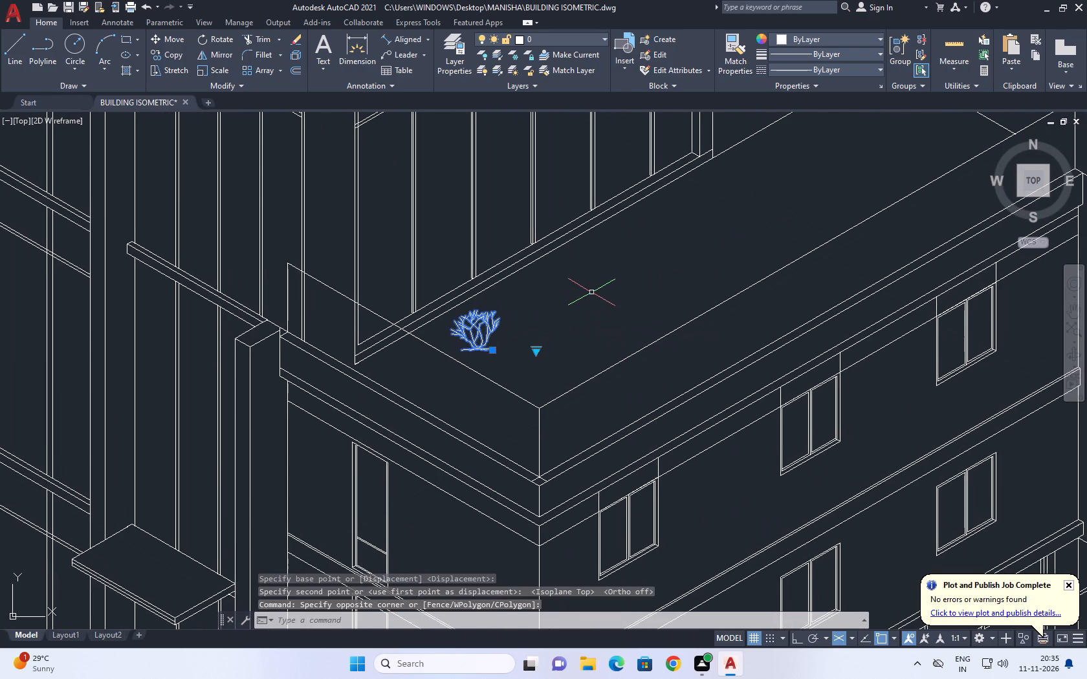
pyautogui.press('c')
pyautogui.write('O')
pyautogui.press('space')
pyautogui.moveTo(479, 345); pyautogui.dragTo(521, 342)
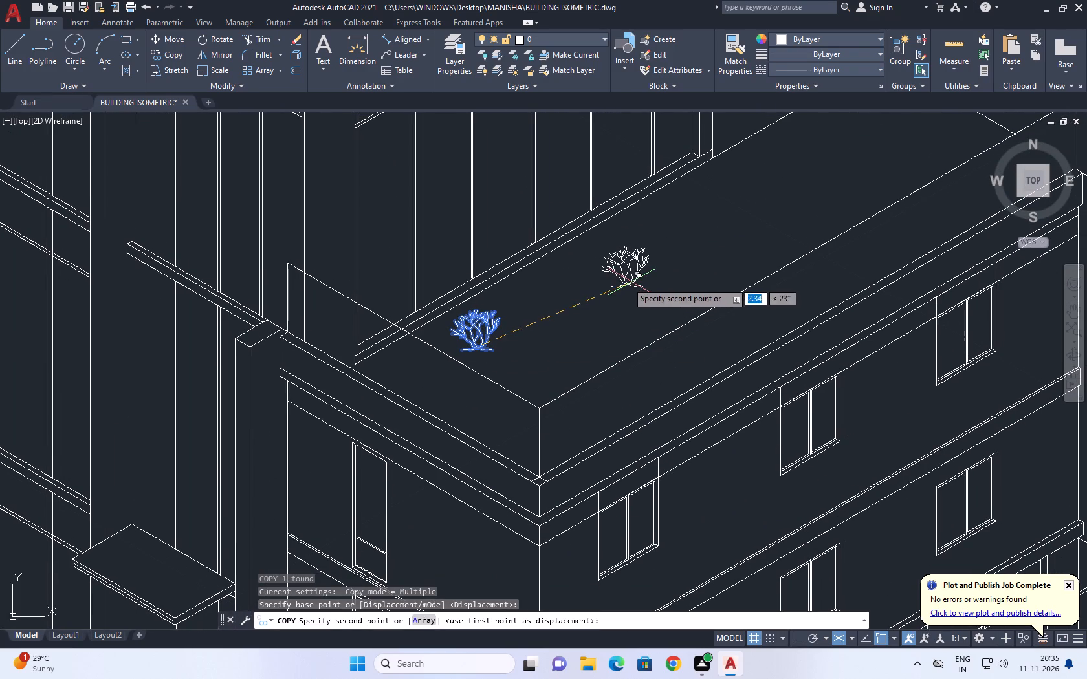
pyautogui.moveTo(597, 288); pyautogui.dragTo(595, 297, button='middle')
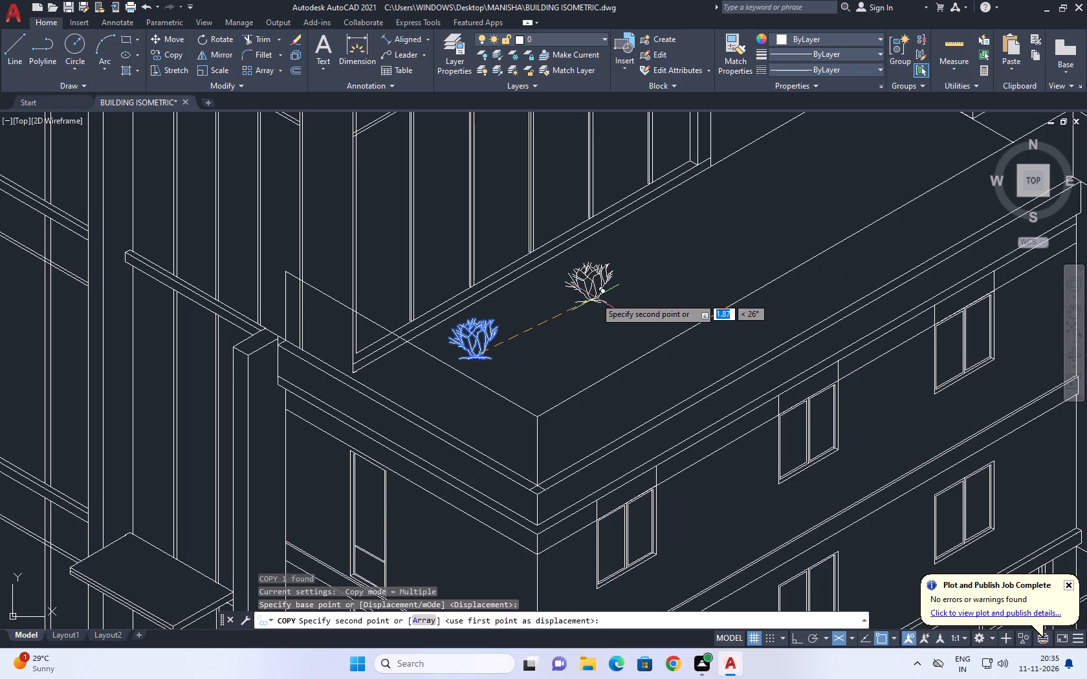
pyautogui.scroll(2, 532, 373)
pyautogui.click(503, 378)
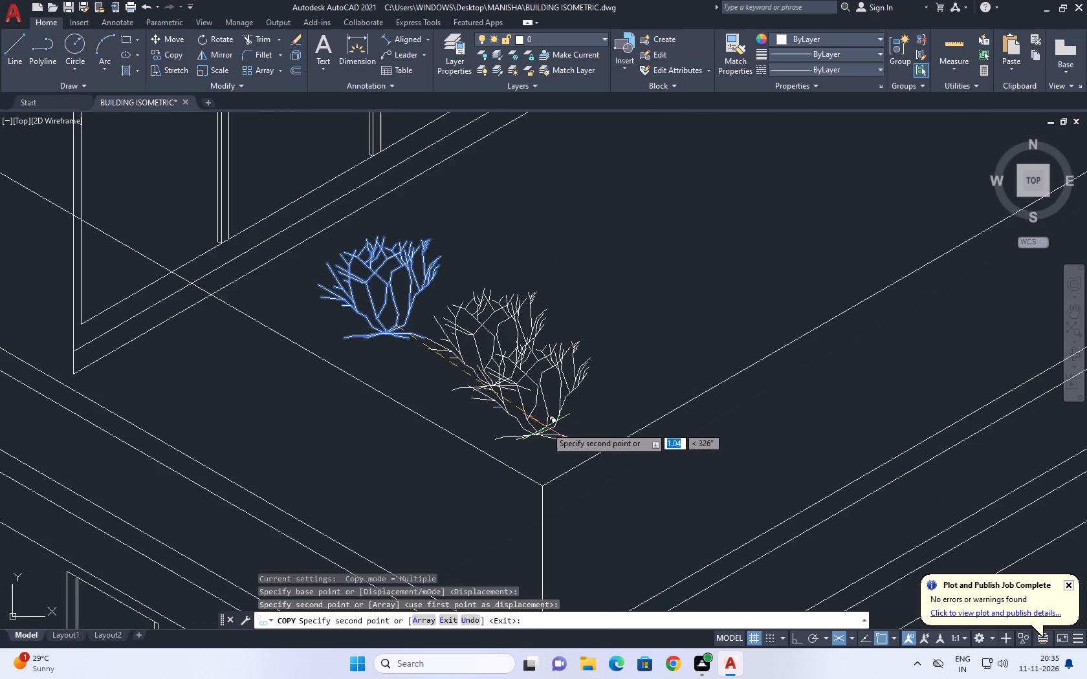
pyautogui.moveTo(550, 431); pyautogui.dragTo(604, 431)
# Place three more shrub copies on the terrace section just beyond the raised roof block.
pyautogui.scroll(-4, 679, 363)
pyautogui.moveTo(798, 290); pyautogui.dragTo(540, 396, button='middle')
pyautogui.moveTo(807, 255); pyautogui.dragTo(707, 343, button='middle')
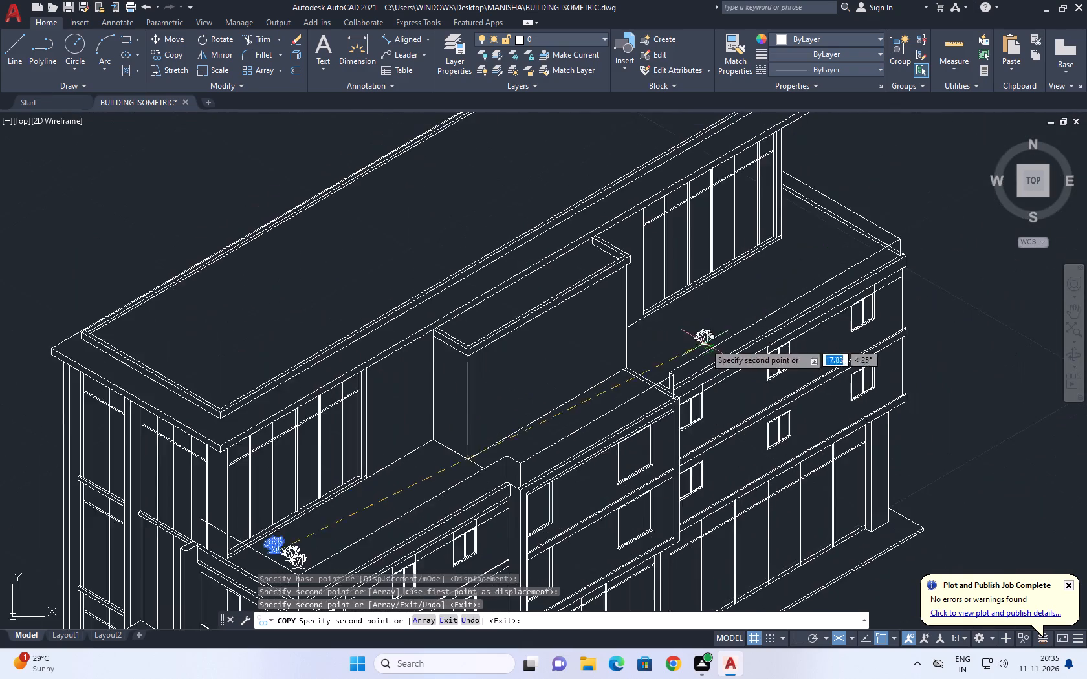
pyautogui.scroll(2, 701, 342)
pyautogui.click(602, 316)
pyautogui.click(610, 342)
pyautogui.click(637, 393)
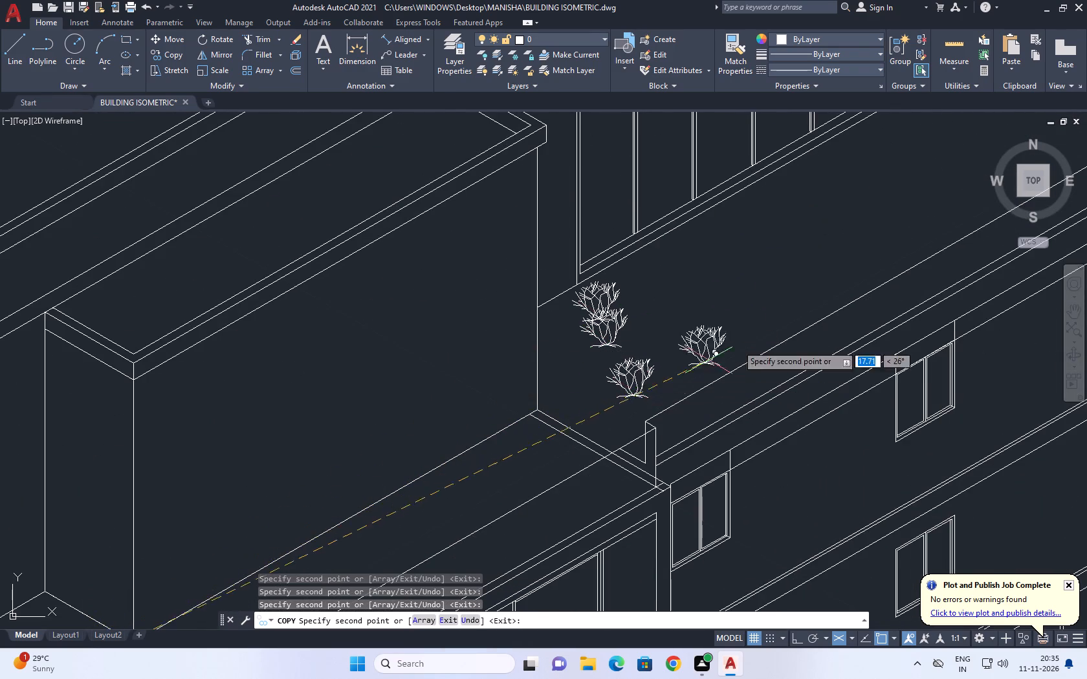
# Place three shrub copies in a row along the parapet at the terrace's far end.
pyautogui.scroll(-3, 740, 341)
pyautogui.moveTo(793, 286); pyautogui.dragTo(763, 309, button='middle')
pyautogui.scroll(3, 758, 308)
pyautogui.click(790, 251)
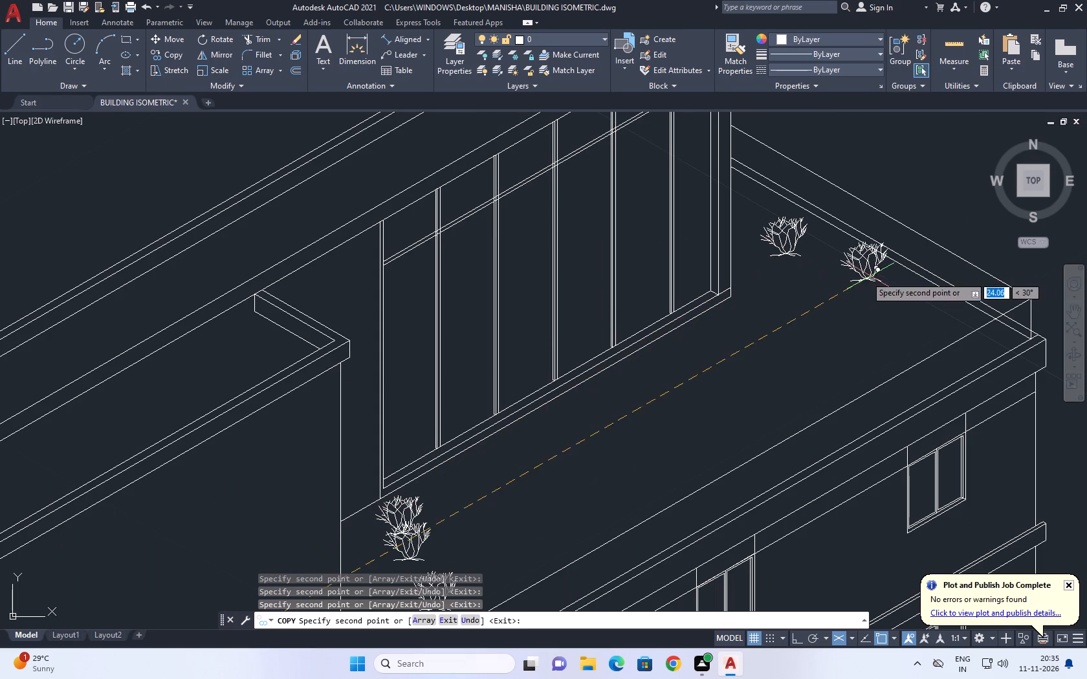
pyautogui.click(865, 276)
pyautogui.click(934, 318)
# Place three shrub copies on the ground between the entrance steps and the shopfront slab's near end.
pyautogui.scroll(-5, 730, 272)
pyautogui.moveTo(786, 423); pyautogui.dragTo(776, 330, button='middle')
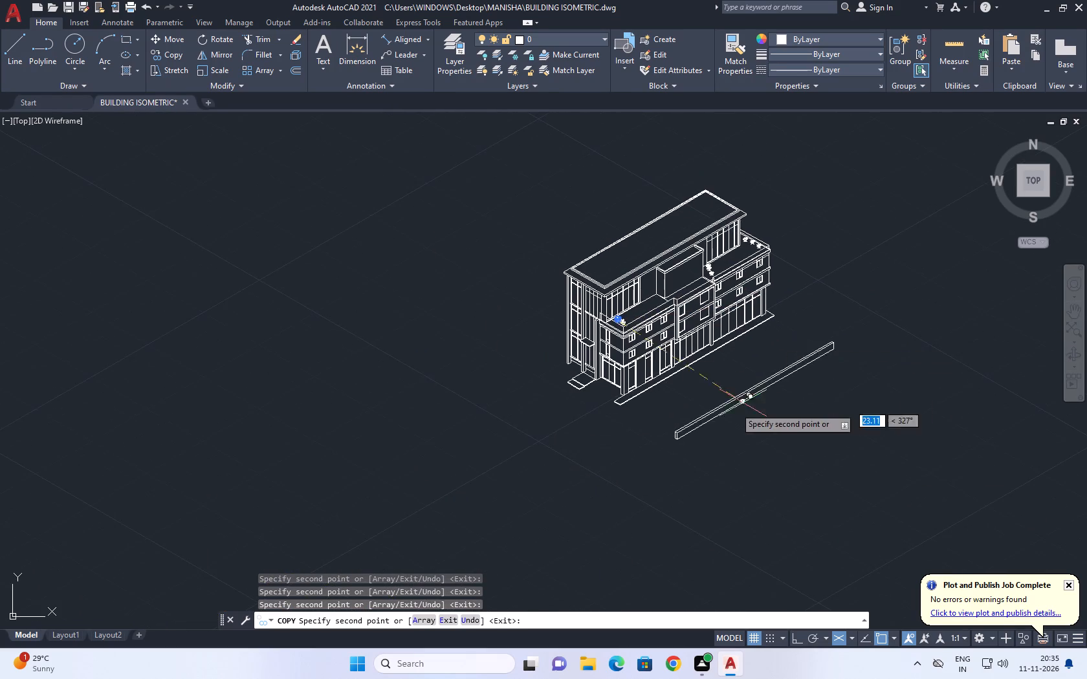
pyautogui.scroll(2, 666, 414)
pyautogui.scroll(2, 478, 386)
pyautogui.click(565, 367)
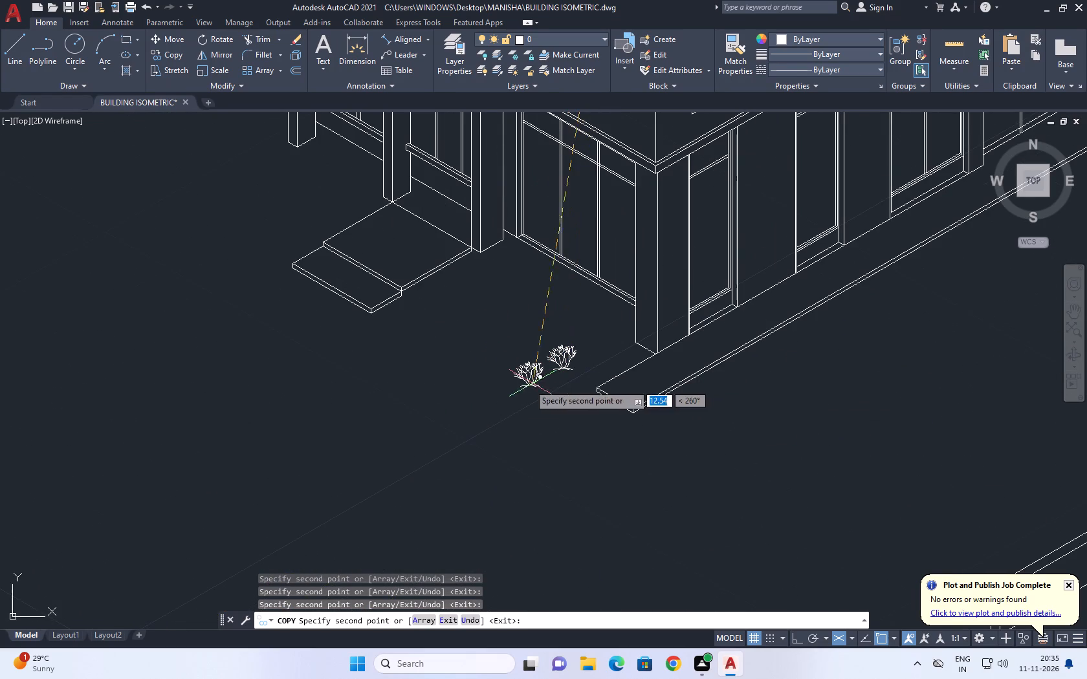
pyautogui.click(529, 384)
pyautogui.click(457, 410)
pyautogui.press('space')
# Move the outermost ground shrub closer to the other two so the row is evenly spaced.
pyautogui.scroll(2, 446, 407)
pyautogui.click(479, 391)
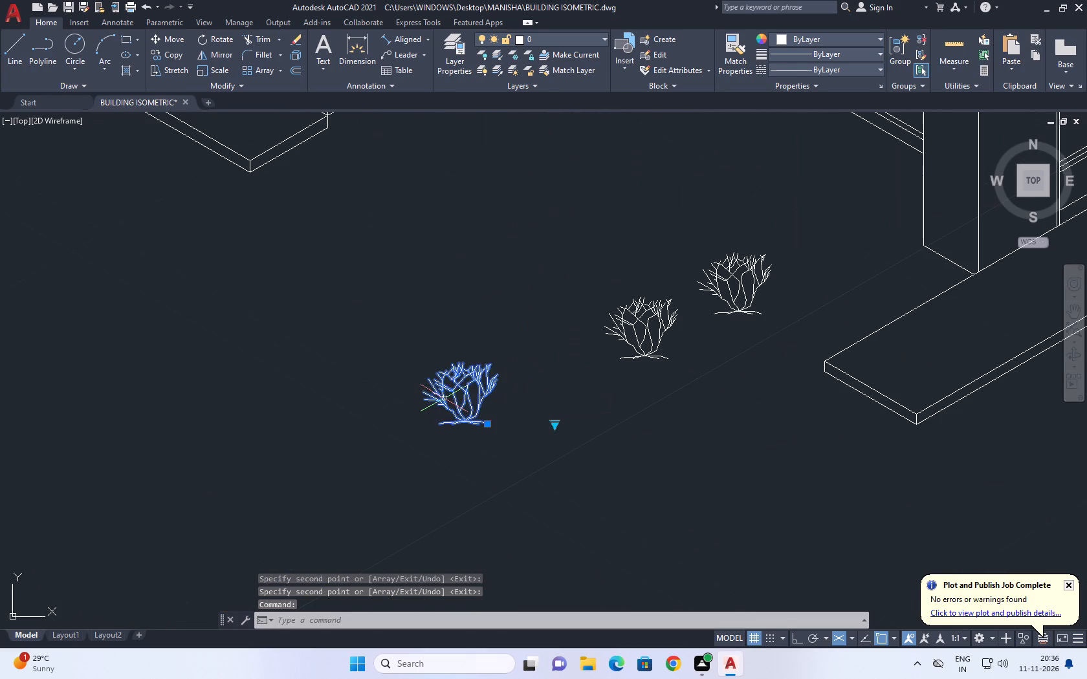
pyautogui.press('m')
pyautogui.press('space')
pyautogui.click(474, 424)
pyautogui.click(547, 407)
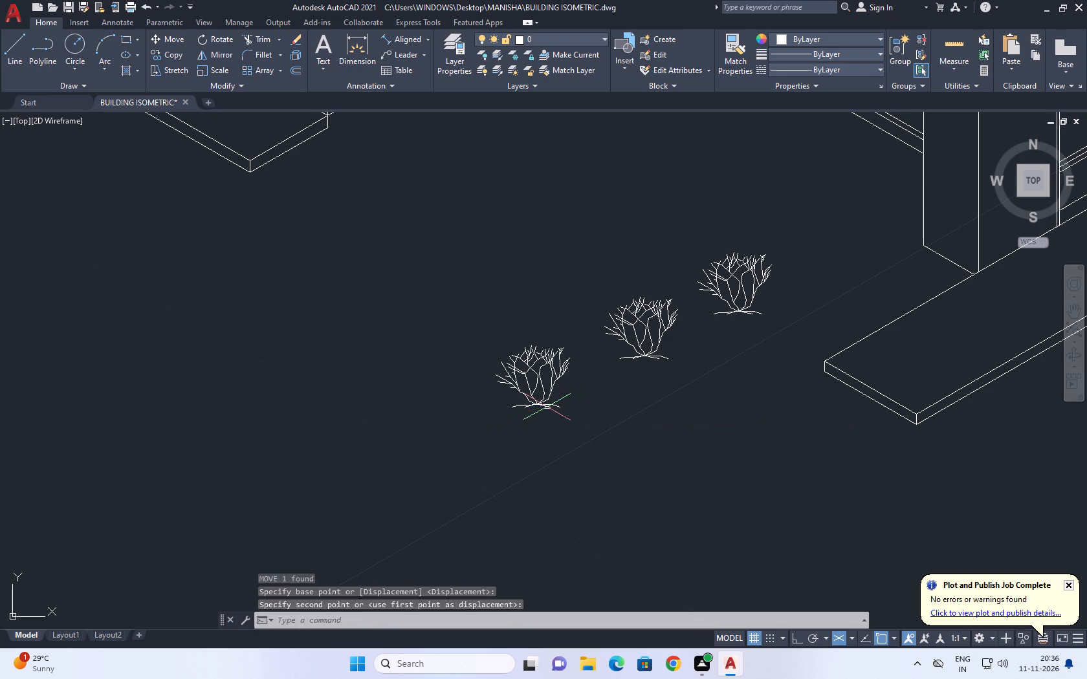
# Copy the outermost ground shrub once more further along the row, away from the building.
pyautogui.moveTo(580, 397); pyautogui.dragTo(536, 396)
pyautogui.click(490, 396)
pyautogui.press('c')
pyautogui.press('o')
pyautogui.press('space')
pyautogui.moveTo(560, 393); pyautogui.dragTo(556, 399)
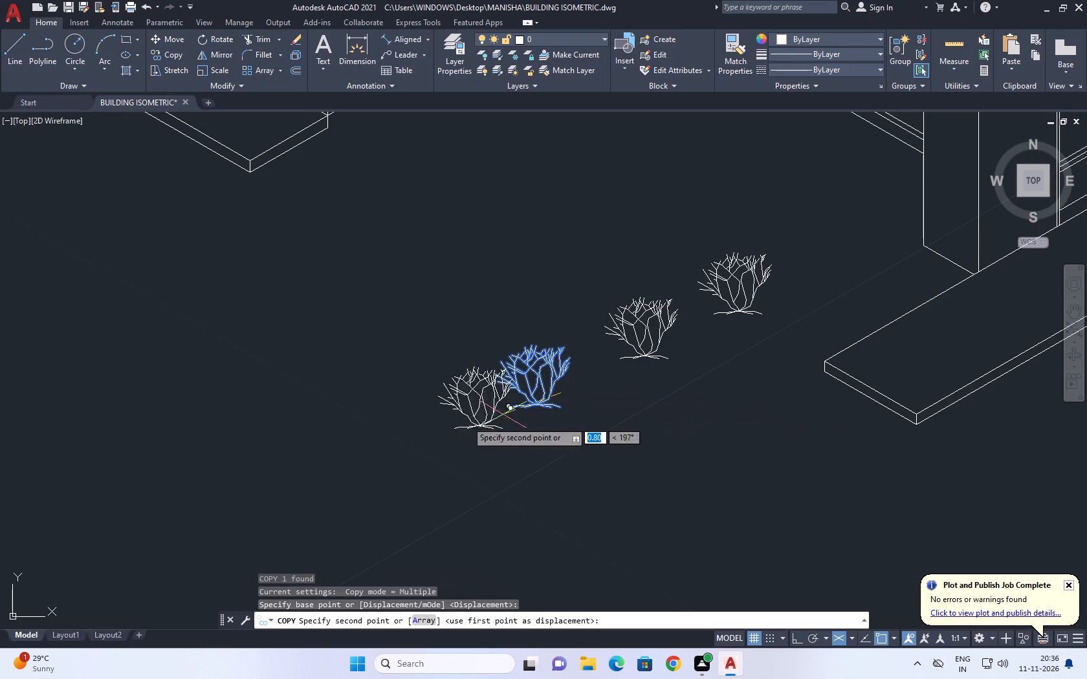
pyautogui.click(408, 457)
pyautogui.press('space')
# Change the fourth ground shrub to the Type 2 Deciduous (Elevation) tree.
pyautogui.click(375, 468)
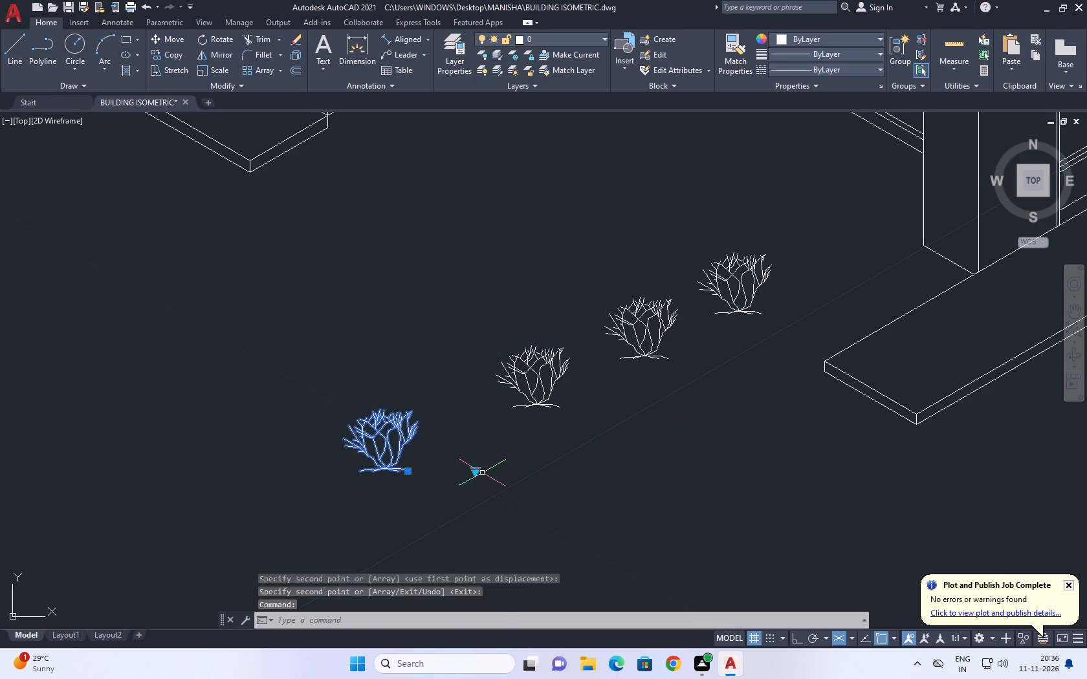
pyautogui.click(479, 473)
pyautogui.doubleClick(476, 469)
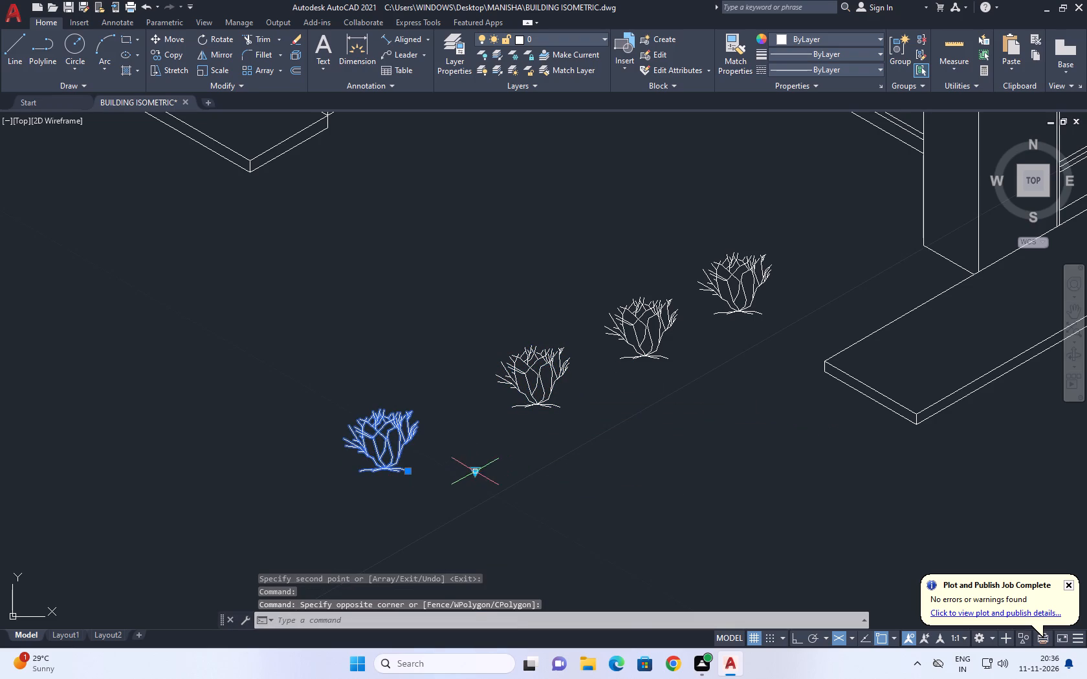
pyautogui.click(476, 473)
pyautogui.click(552, 580)
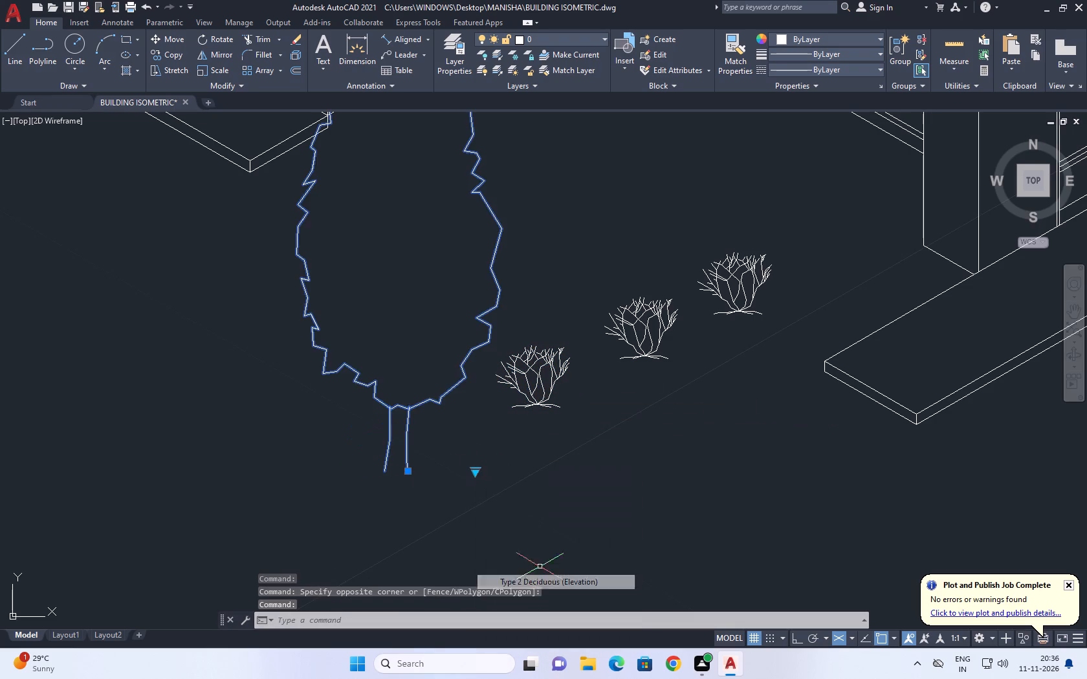
# Move the deciduous tree to the open ground on the outer side of the entrance steps.
pyautogui.scroll(-1, 484, 424)
pyautogui.write('M')
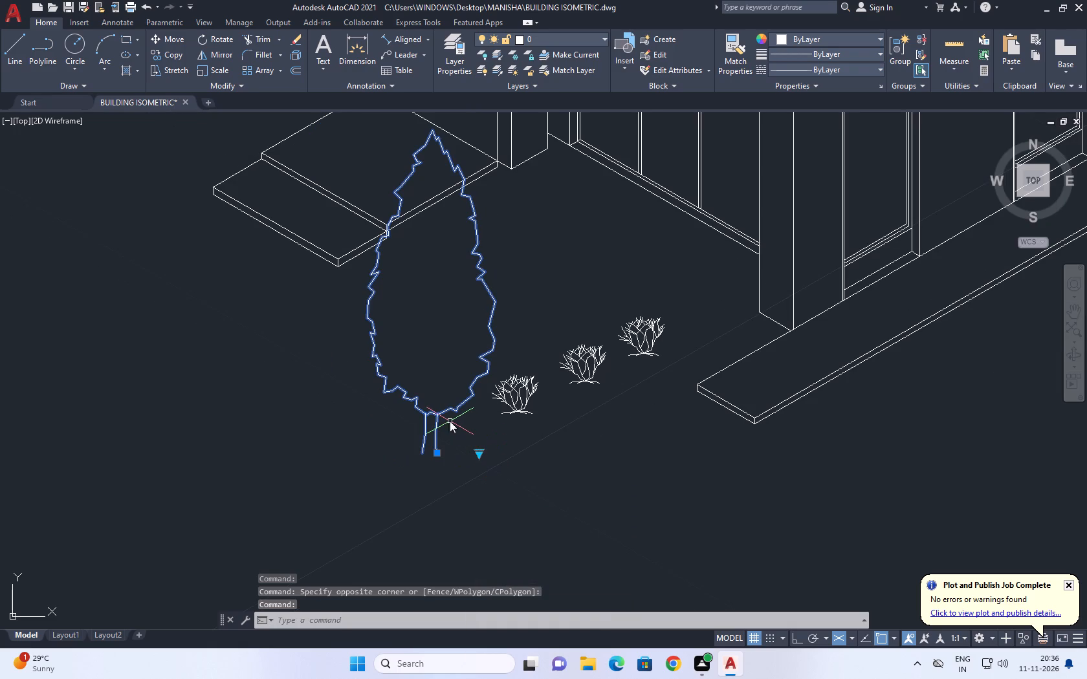
pyautogui.press('space')
pyautogui.click(440, 439)
pyautogui.scroll(-4, 428, 402)
pyautogui.scroll(2, 399, 372)
pyautogui.click(358, 368)
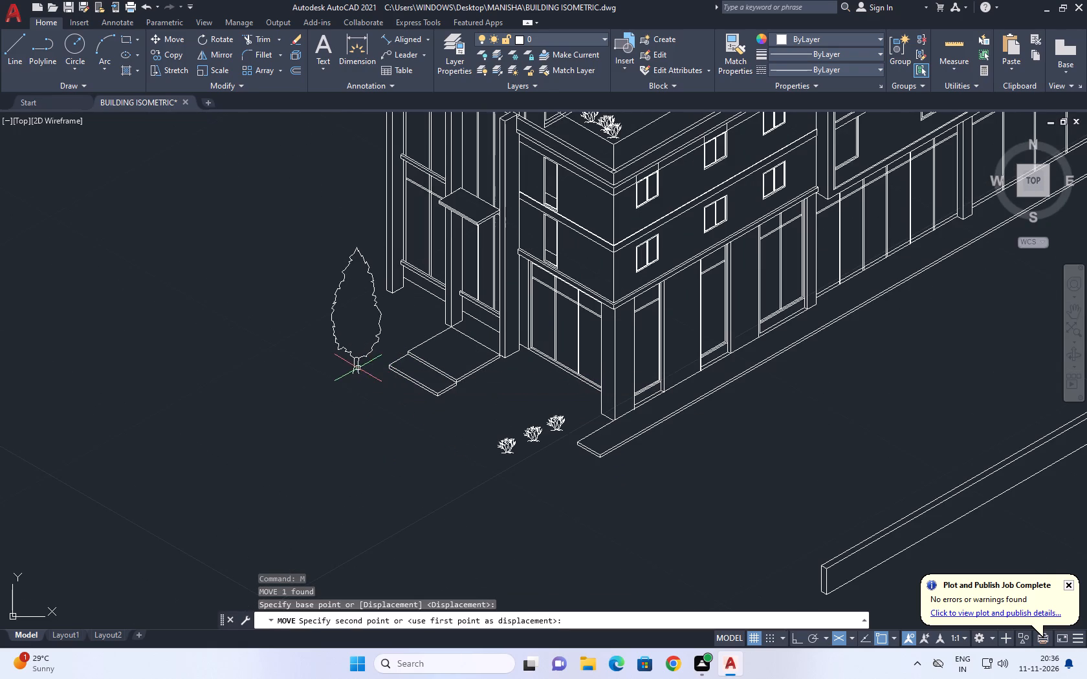
# Move the deciduous tree slightly closer to the building's corner column beside the entrance steps.
pyautogui.click(364, 366)
pyautogui.click(359, 370)
pyautogui.moveTo(395, 349); pyautogui.dragTo(377, 347)
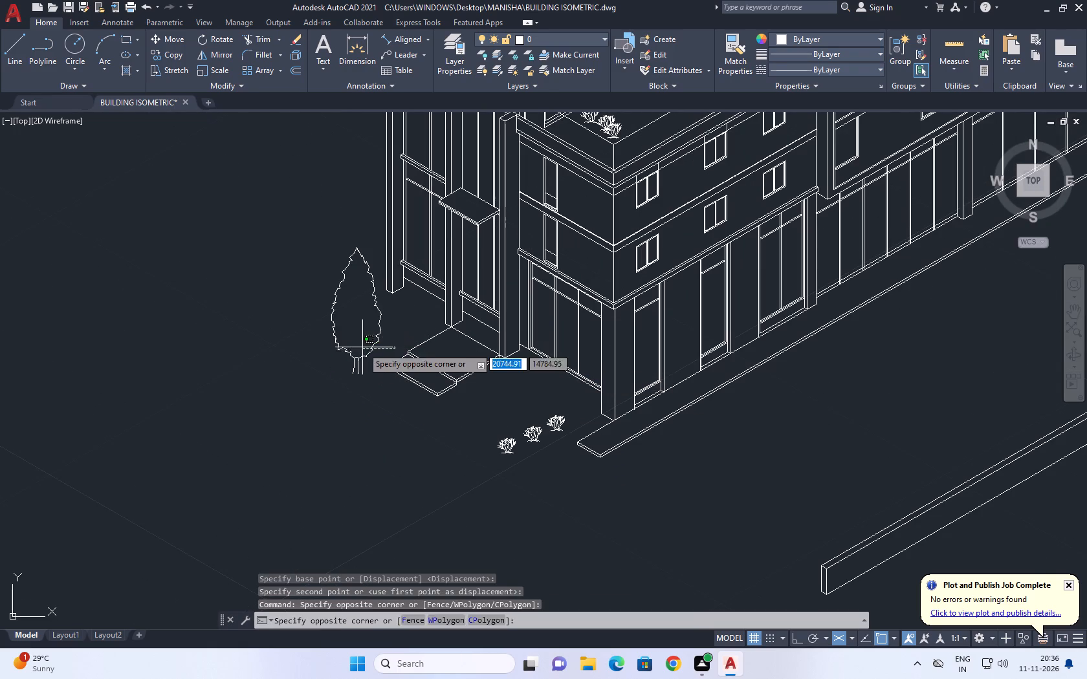
pyautogui.click(363, 345)
pyautogui.moveTo(416, 323); pyautogui.dragTo(433, 326, button='middle')
pyautogui.write('M')
pyautogui.press('space')
pyautogui.moveTo(377, 350); pyautogui.dragTo(388, 346)
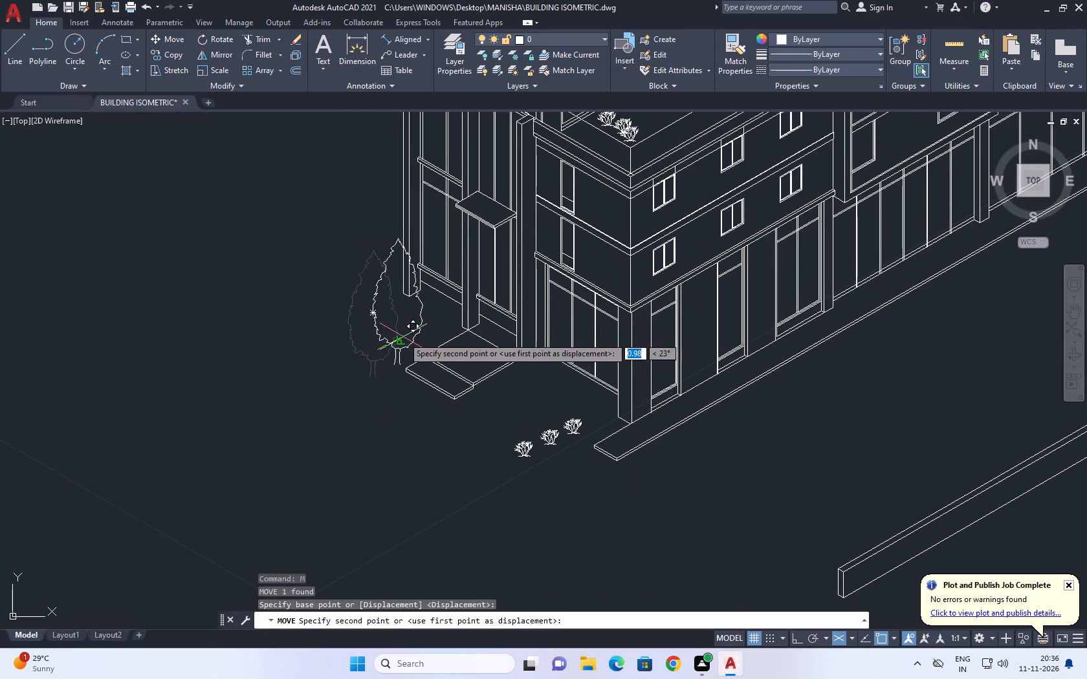
pyautogui.click(408, 334)
# Copy the deciduous tree once to the ground further out from the building.
pyautogui.click(402, 342)
pyautogui.click(397, 347)
pyautogui.write('CO')
pyautogui.press('space')
pyautogui.click(419, 341)
pyautogui.click(348, 375)
pyautogui.press('space')
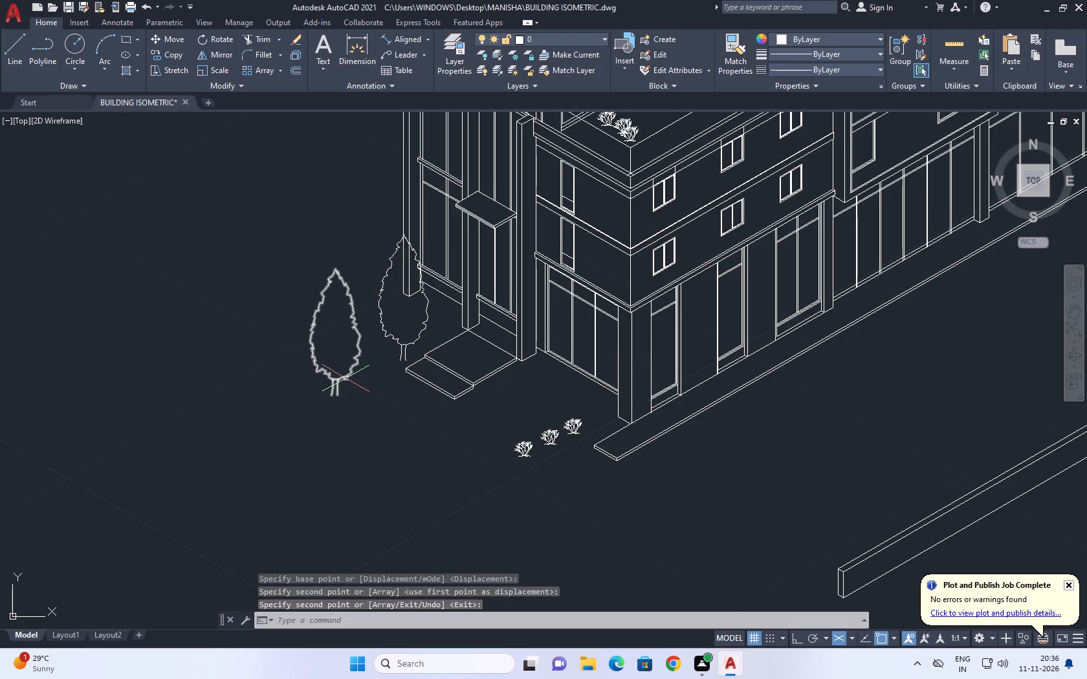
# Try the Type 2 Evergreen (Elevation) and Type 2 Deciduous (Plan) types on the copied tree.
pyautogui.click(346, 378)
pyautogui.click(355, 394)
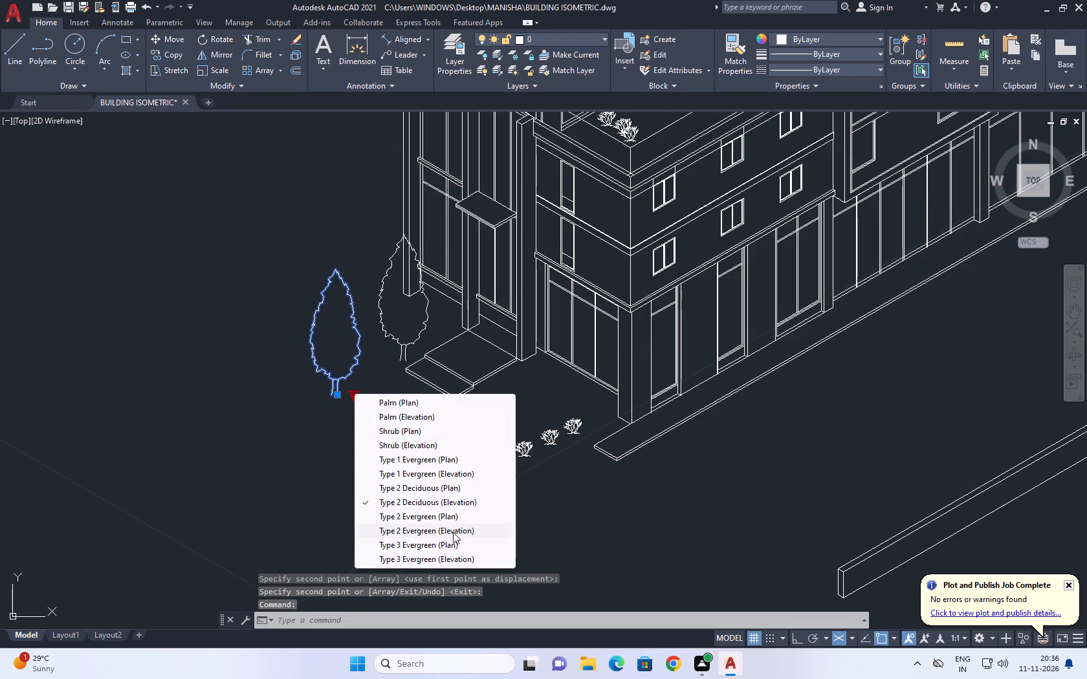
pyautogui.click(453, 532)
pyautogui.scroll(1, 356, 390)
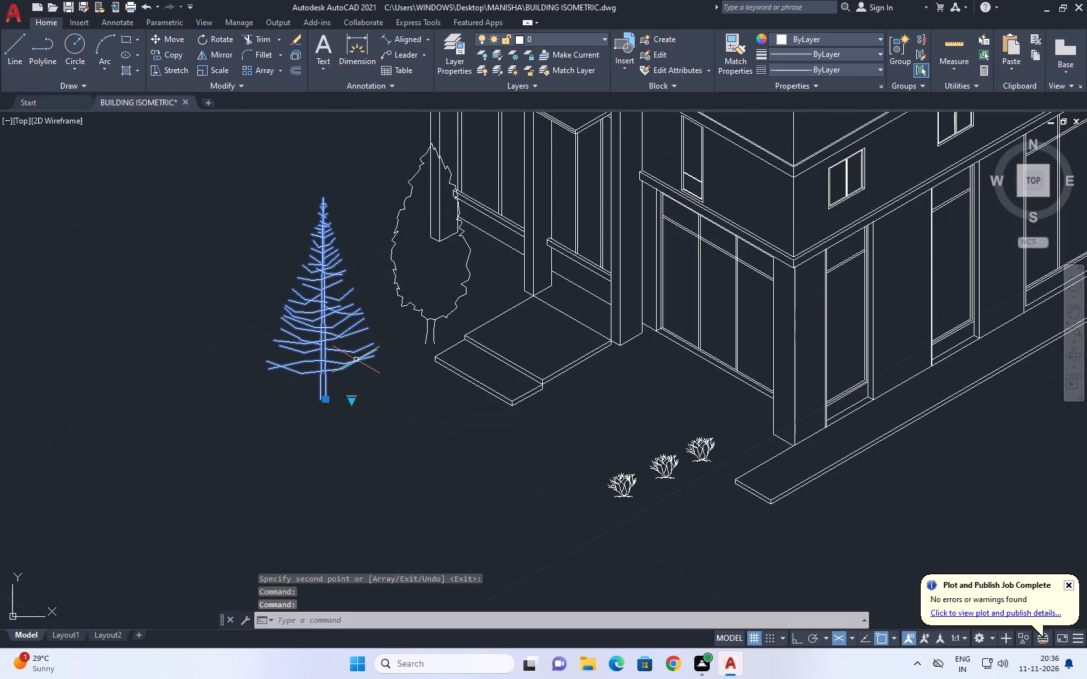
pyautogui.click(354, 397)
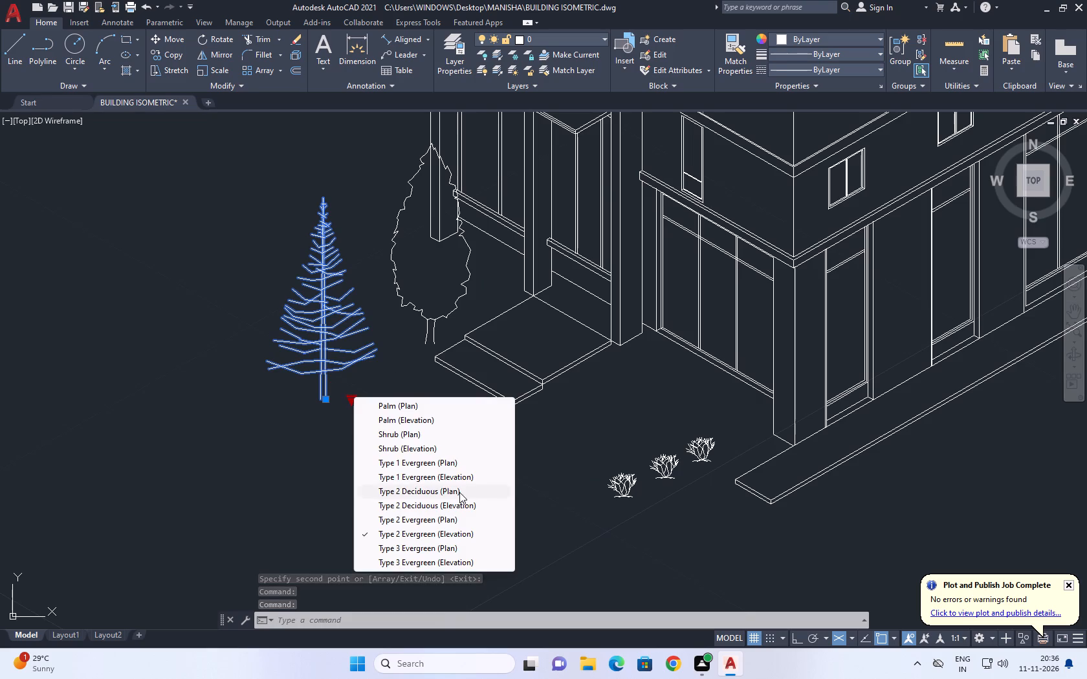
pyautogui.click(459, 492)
# Change the copied tree to the Type 3 Evergreen (Elevation) type.
pyautogui.click(351, 396)
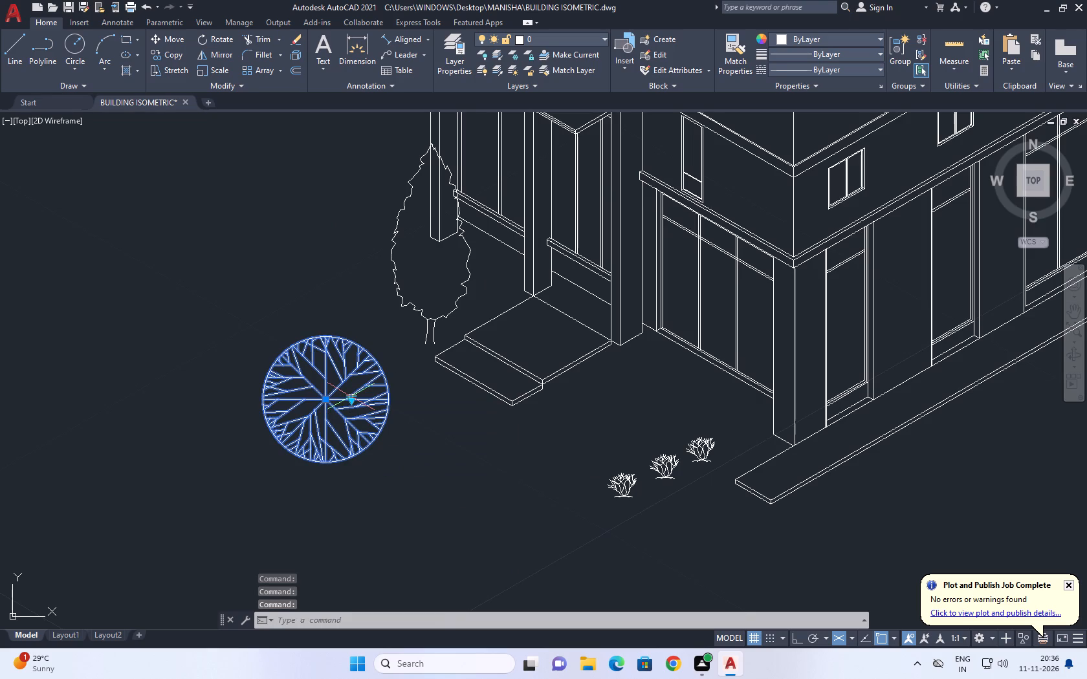
pyautogui.click(351, 398)
pyautogui.click(481, 564)
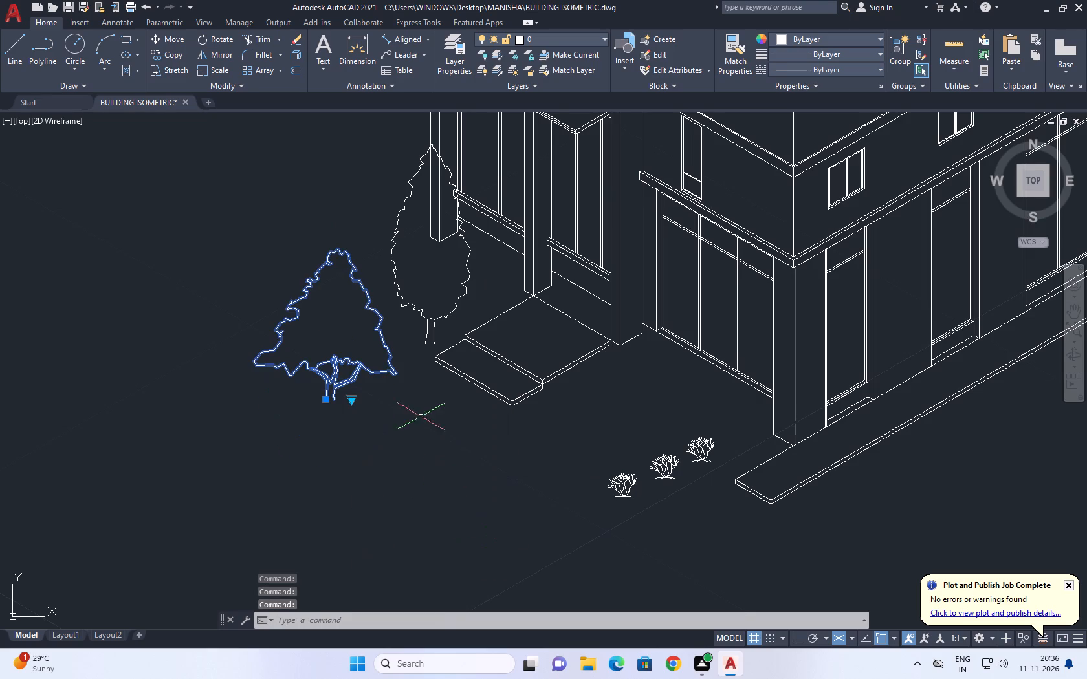
# Change the copied tree beside the entrance steps to a palm tree type.
pyautogui.scroll(1, 385, 400)
pyautogui.moveTo(423, 383); pyautogui.dragTo(461, 377, button='middle')
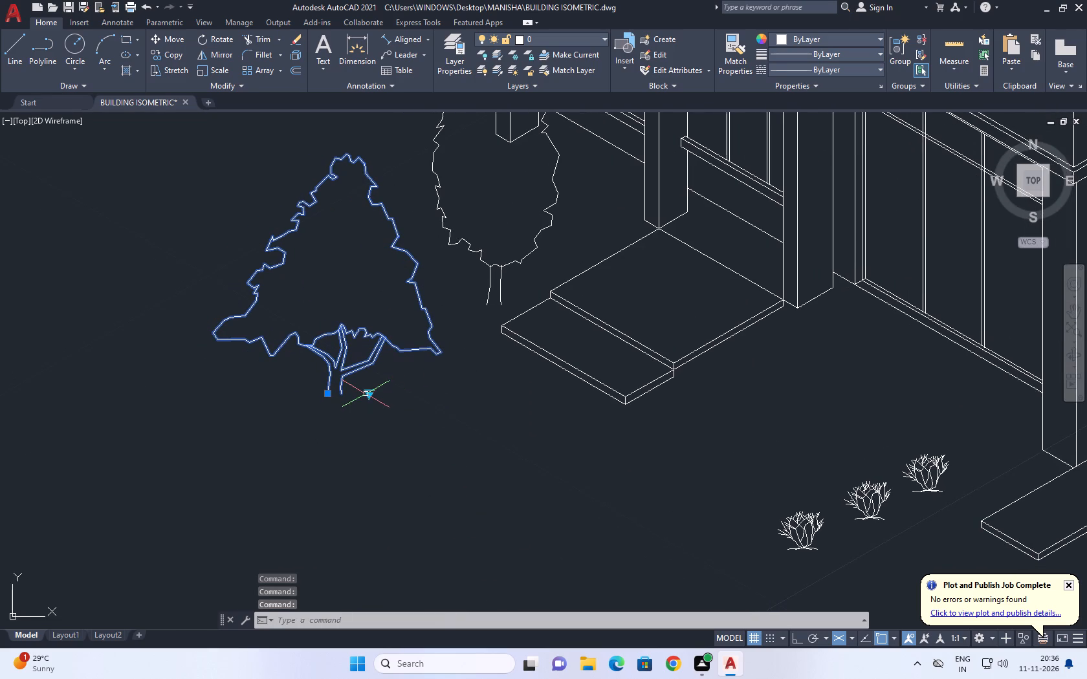
pyautogui.click(367, 393)
pyautogui.click(446, 420)
pyautogui.scroll(-2, 423, 358)
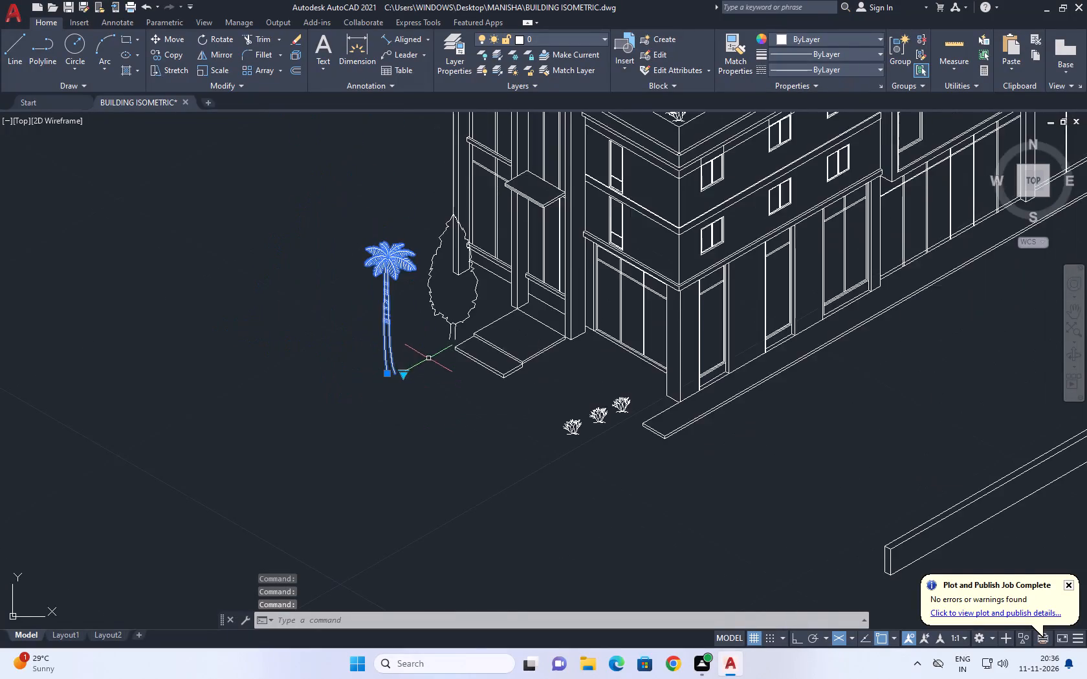
# Copy the palm tree once to the ground beyond the far end of the building's long front facade.
pyautogui.moveTo(435, 356); pyautogui.dragTo(532, 374, button='middle')
pyautogui.write('CO')
pyautogui.press('space')
pyautogui.moveTo(482, 392); pyautogui.dragTo(514, 390)
pyautogui.scroll(-2, 652, 390)
pyautogui.scroll(1, 681, 440)
pyautogui.scroll(-2, 683, 442)
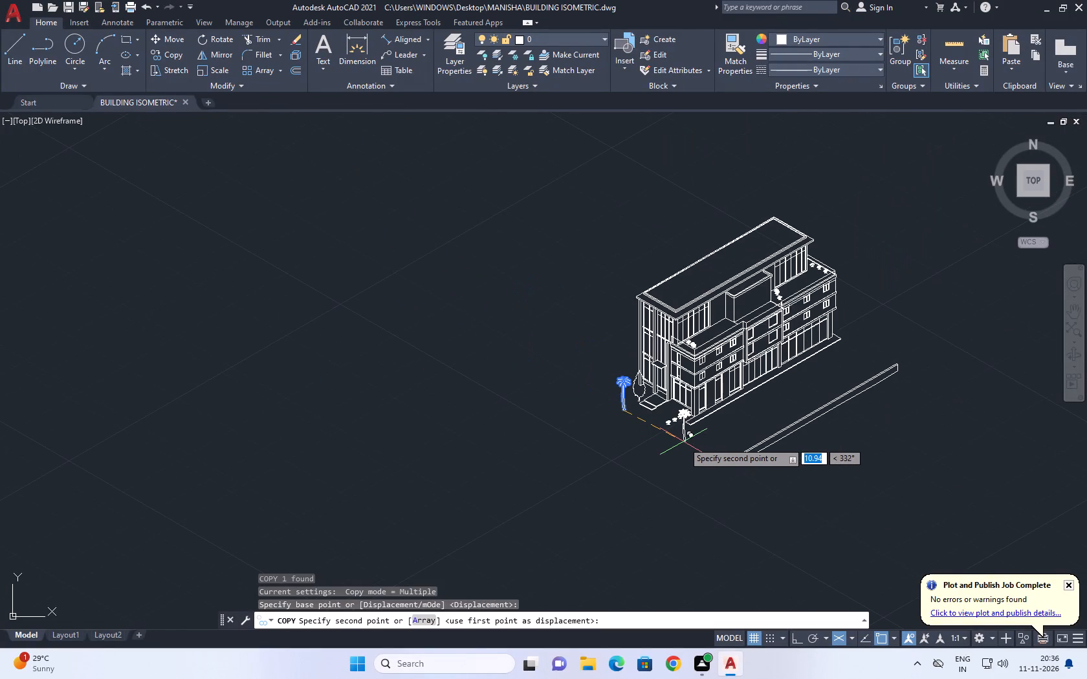
pyautogui.scroll(1, 859, 356)
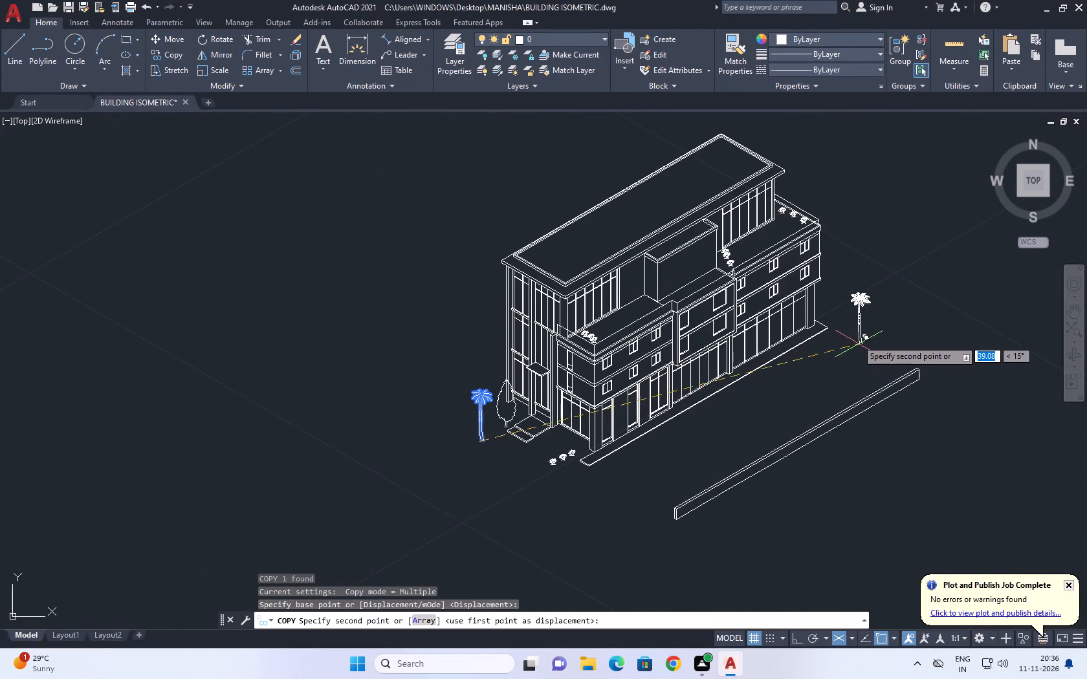
pyautogui.click(843, 327)
pyautogui.press('Escape')
# Move the whole long boundary wall closer to the building, just in front of the plinth slab along the long facade.
pyautogui.moveTo(811, 501); pyautogui.dragTo(788, 488)
pyautogui.click(745, 440)
pyautogui.moveTo(707, 566); pyautogui.dragTo(707, 556)
pyautogui.click(648, 489)
pyautogui.scroll(2, 709, 514)
pyautogui.moveTo(829, 424); pyautogui.dragTo(653, 469, button='middle')
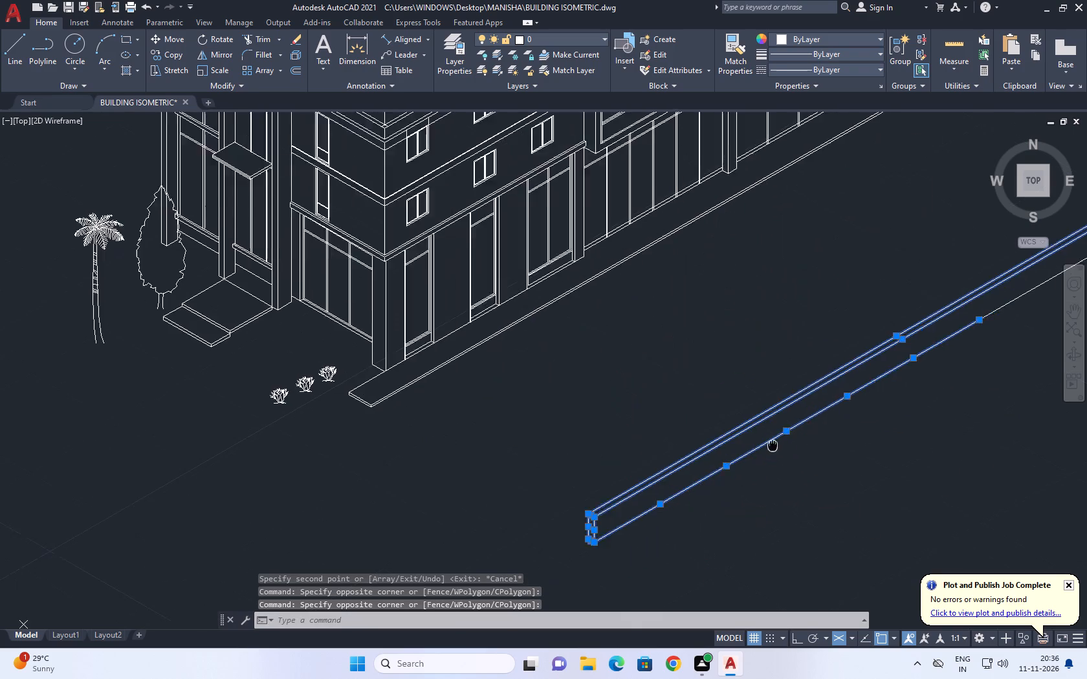
pyautogui.moveTo(653, 469); pyautogui.dragTo(603, 473, button='middle')
pyautogui.scroll(-1, 736, 401)
pyautogui.moveTo(890, 342); pyautogui.dragTo(870, 337)
pyautogui.click(780, 305)
pyautogui.moveTo(877, 329); pyautogui.dragTo(861, 417, button='middle')
pyautogui.moveTo(927, 403); pyautogui.dragTo(914, 392)
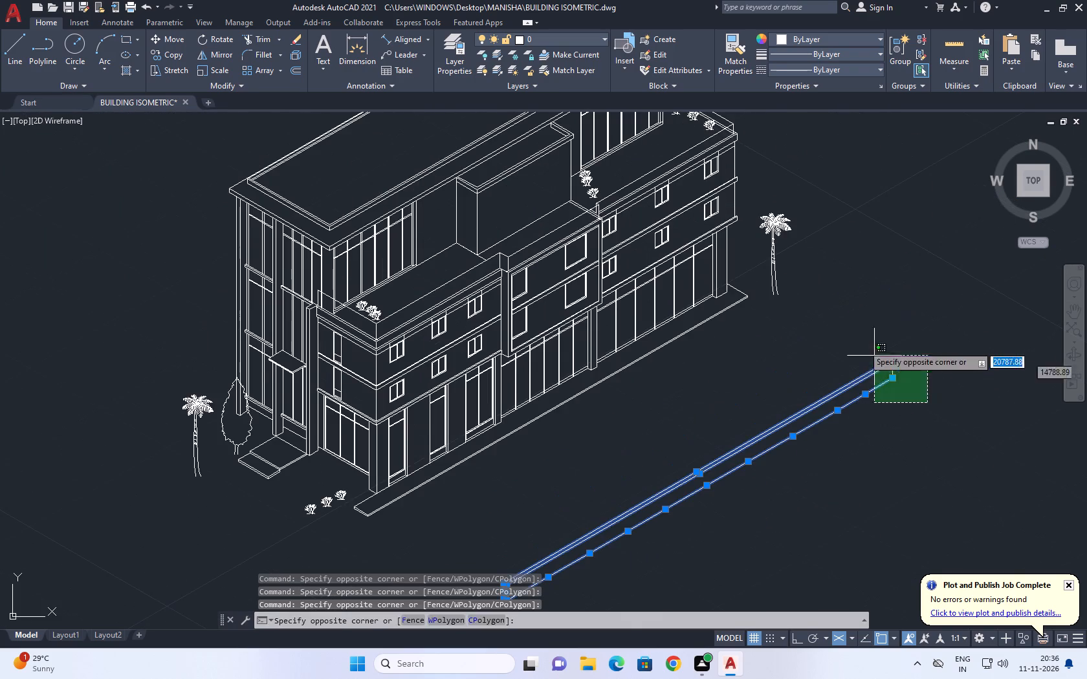
pyautogui.click(850, 335)
pyautogui.scroll(-1, 781, 389)
pyautogui.moveTo(615, 472); pyautogui.dragTo(642, 453, button='middle')
pyautogui.press('m')
pyautogui.press('space')
pyautogui.scroll(2, 642, 457)
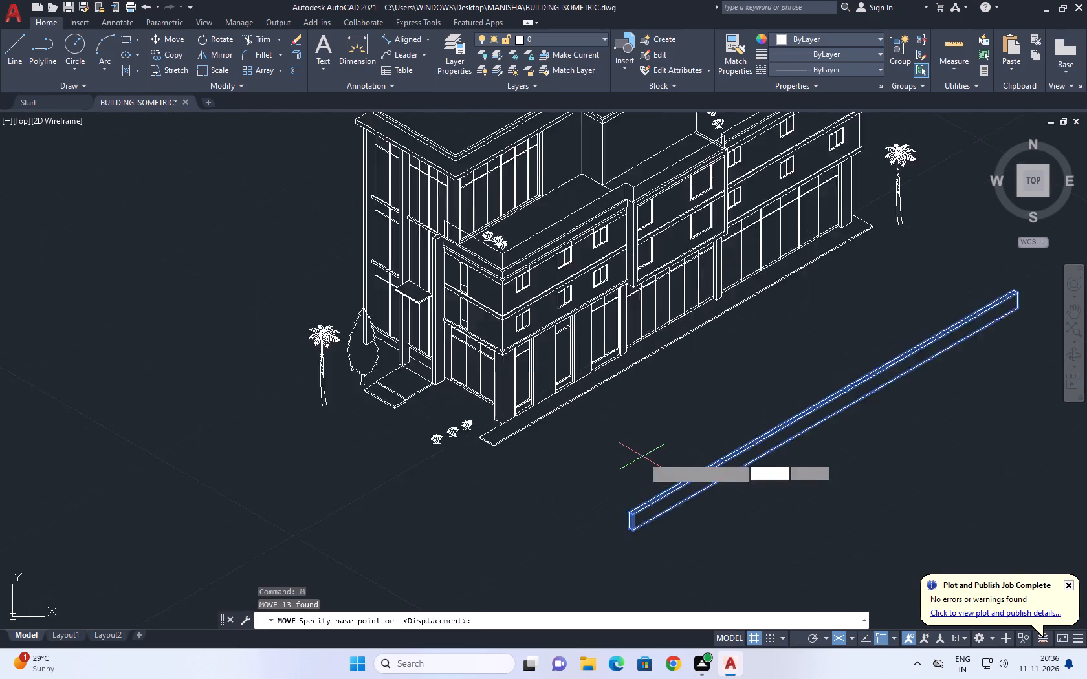
pyautogui.click(666, 460)
pyautogui.scroll(-1, 556, 407)
pyautogui.scroll(1, 543, 387)
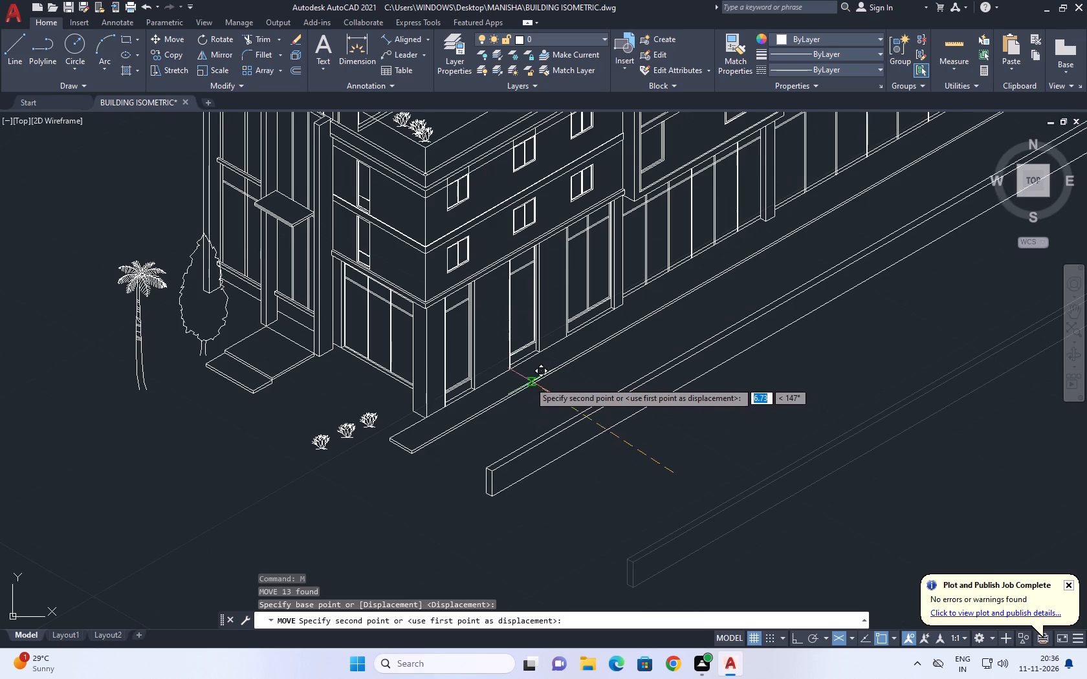
pyautogui.click(494, 385)
pyautogui.scroll(-1, 499, 436)
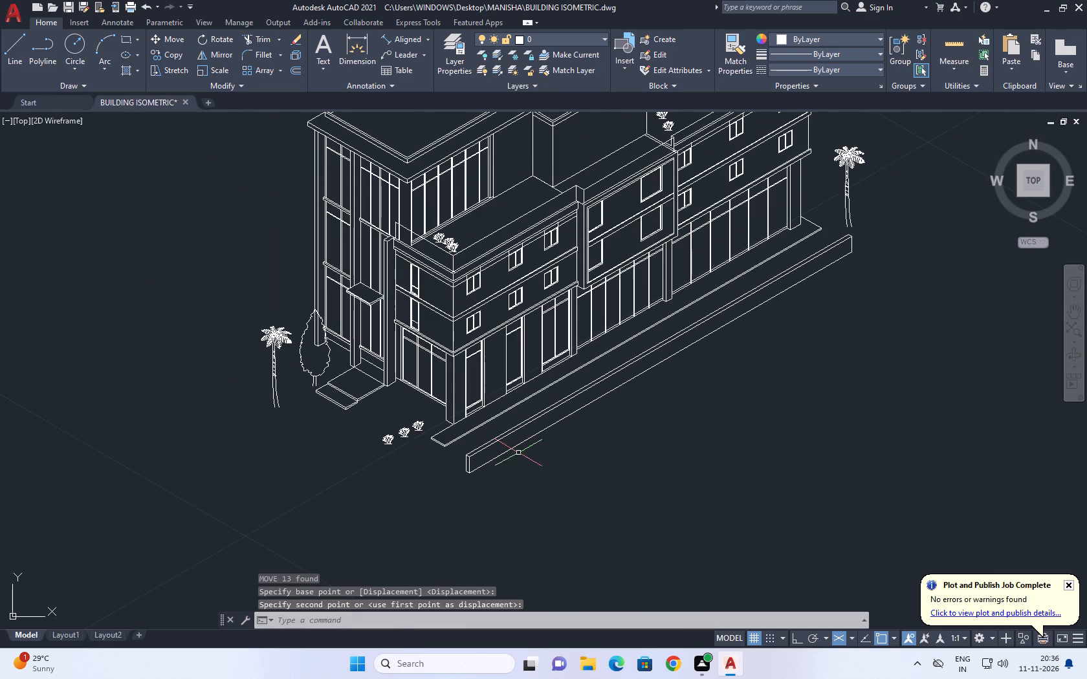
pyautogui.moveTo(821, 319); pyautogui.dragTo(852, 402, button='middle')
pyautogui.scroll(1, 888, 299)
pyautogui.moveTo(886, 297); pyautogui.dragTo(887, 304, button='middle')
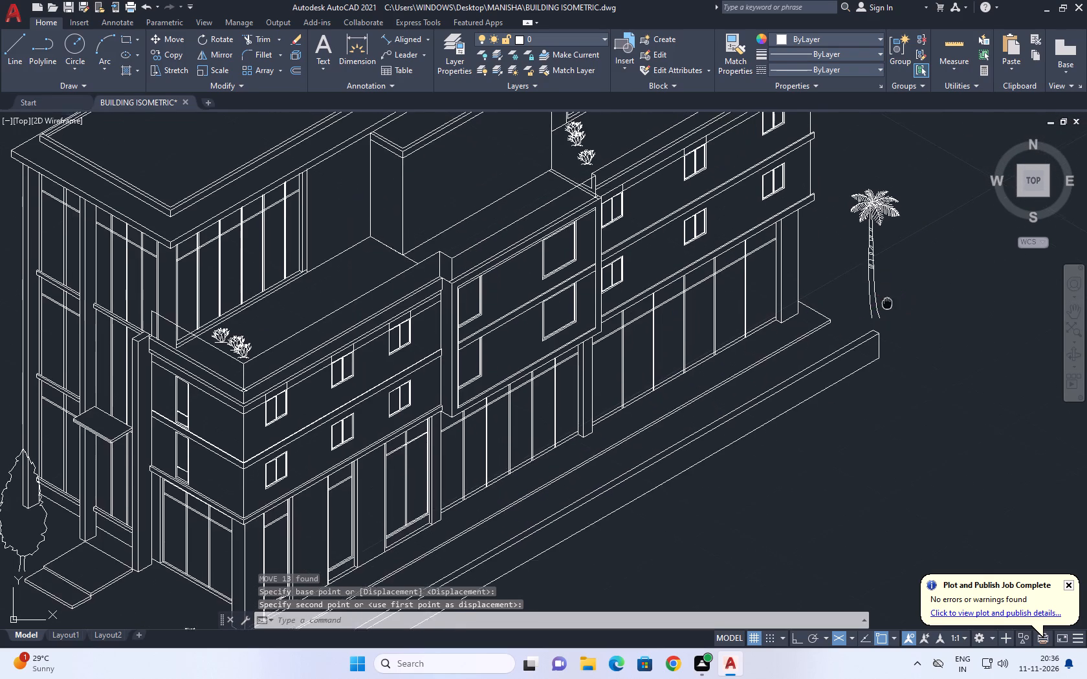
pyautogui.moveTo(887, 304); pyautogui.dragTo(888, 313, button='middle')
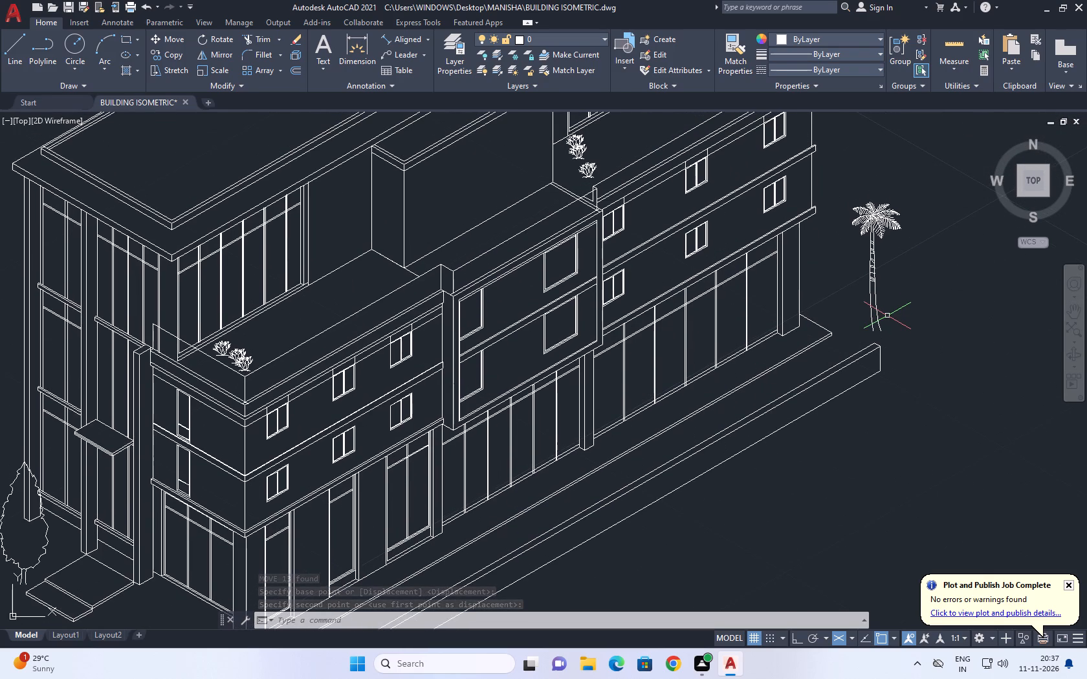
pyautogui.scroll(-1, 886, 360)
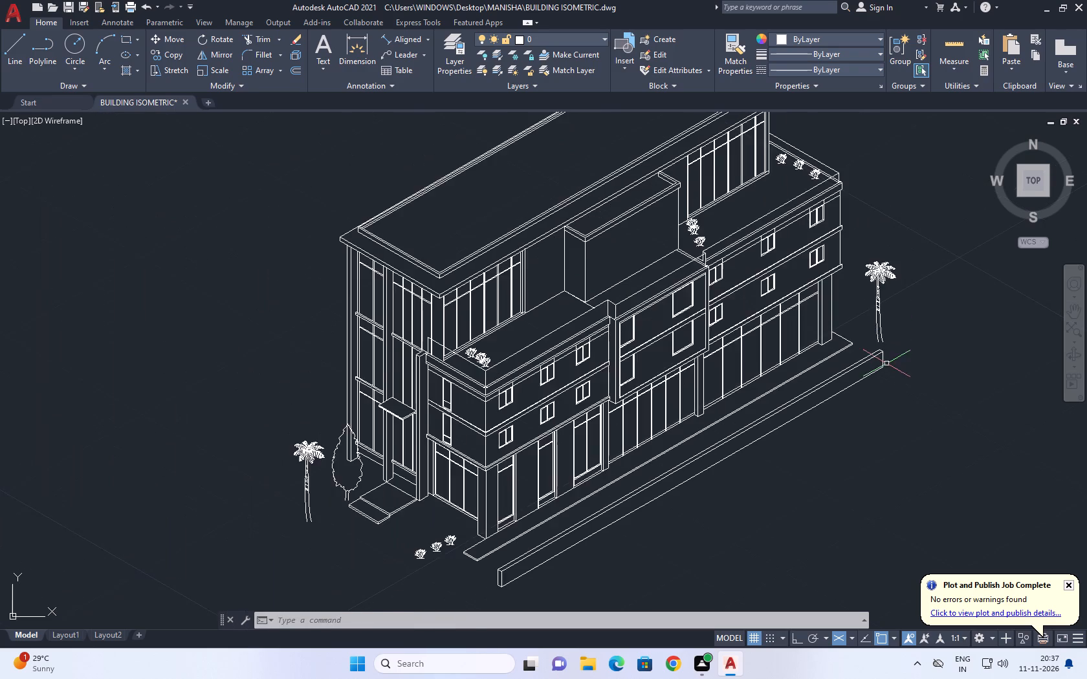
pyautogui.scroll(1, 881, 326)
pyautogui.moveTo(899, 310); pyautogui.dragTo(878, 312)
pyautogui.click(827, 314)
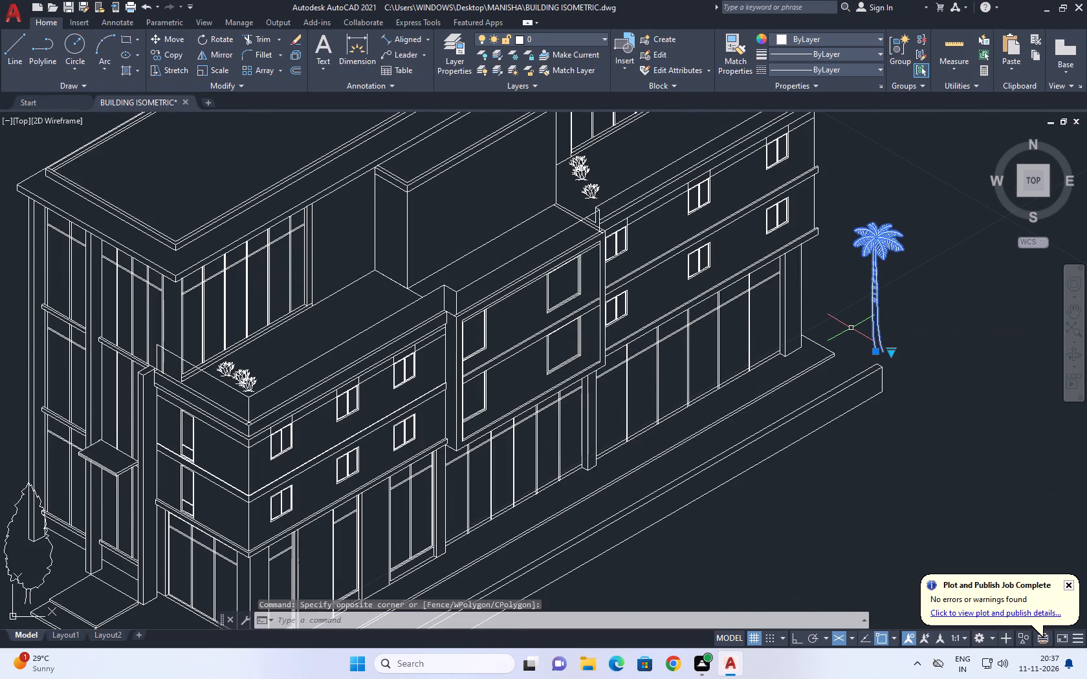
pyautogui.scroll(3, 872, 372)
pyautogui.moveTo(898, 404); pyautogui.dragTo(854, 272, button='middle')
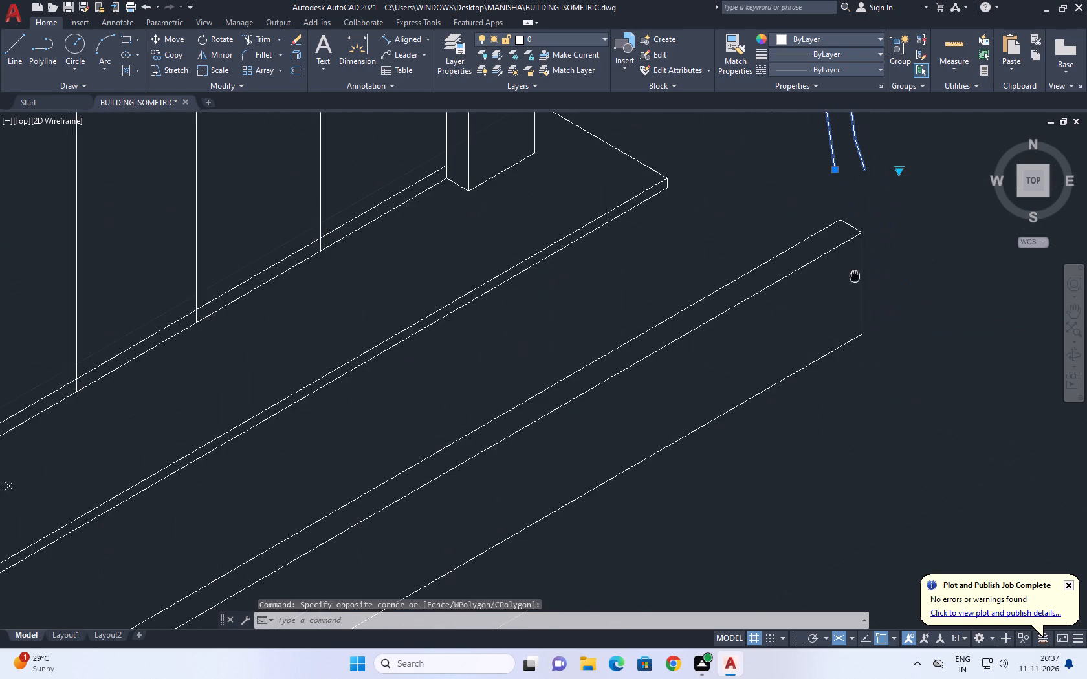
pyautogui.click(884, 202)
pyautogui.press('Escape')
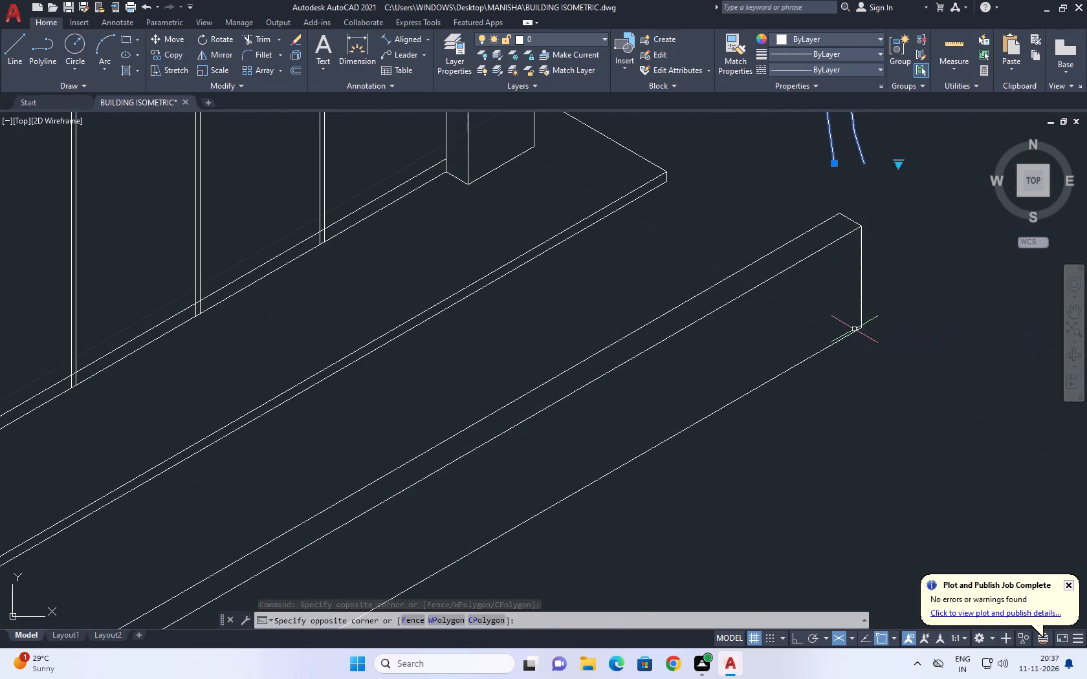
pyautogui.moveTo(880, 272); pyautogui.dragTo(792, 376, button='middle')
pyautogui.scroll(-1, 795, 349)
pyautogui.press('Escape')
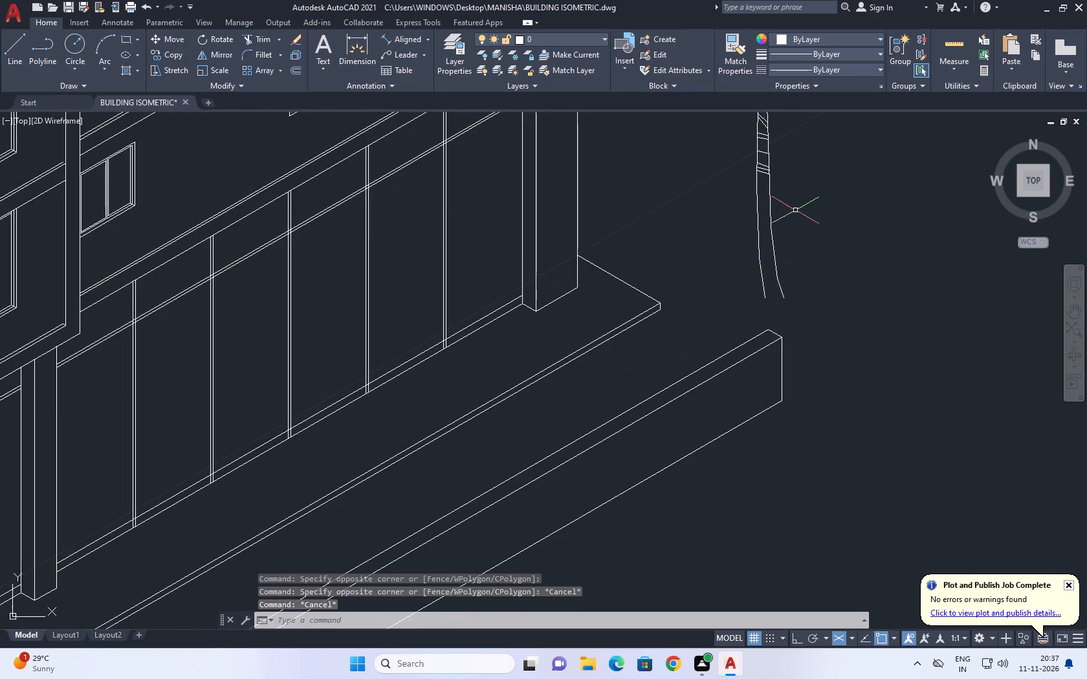
# Draw an ortho-constrained isometric line from the building's far corner column outwards, past the palm trunk and the boundary wall's end.
pyautogui.moveTo(790, 325); pyautogui.dragTo(800, 361, button='middle')
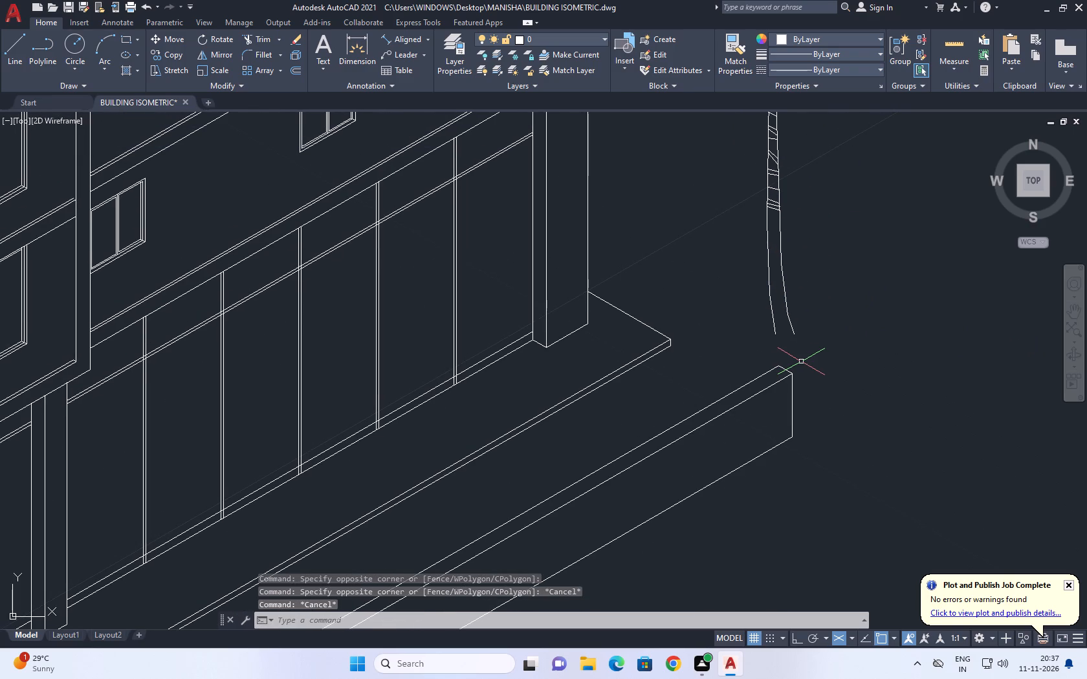
pyautogui.press('l')
pyautogui.press('space')
pyautogui.click(584, 197)
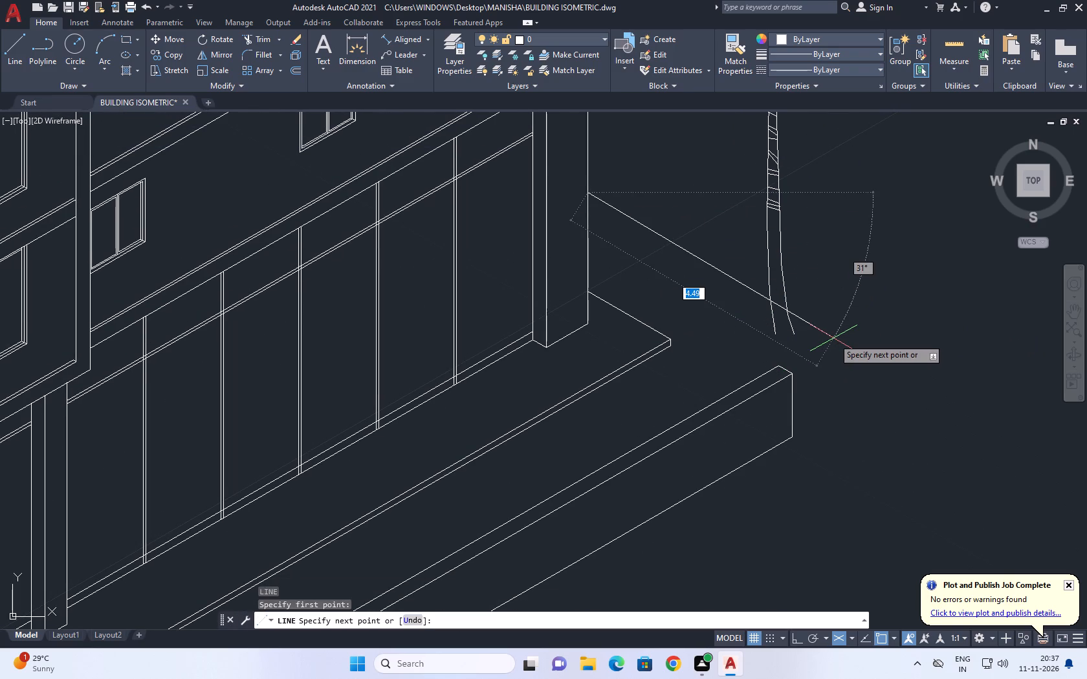
pyautogui.press('F8')
pyautogui.click(850, 344)
pyautogui.press('Escape')
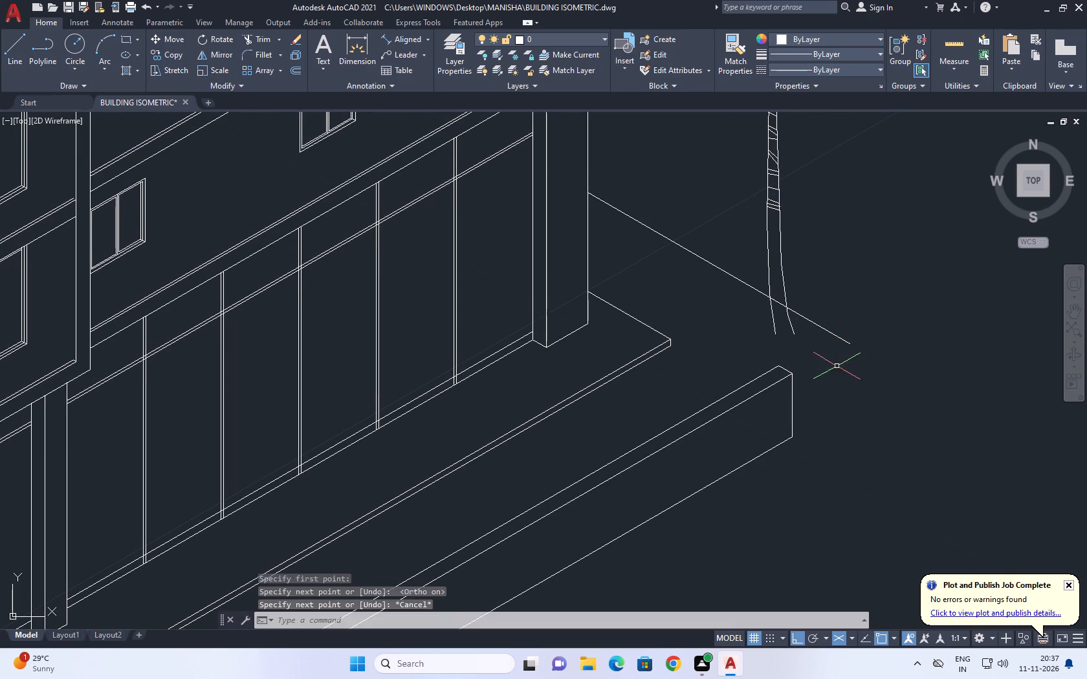
# Move the far palm tree slightly closer to the building, between the plinth slab and the boundary wall.
pyautogui.moveTo(835, 371); pyautogui.dragTo(830, 288, button='middle')
pyautogui.scroll(1, 776, 291)
pyautogui.scroll(-2, 778, 280)
pyautogui.moveTo(796, 248); pyautogui.dragTo(809, 281, button='middle')
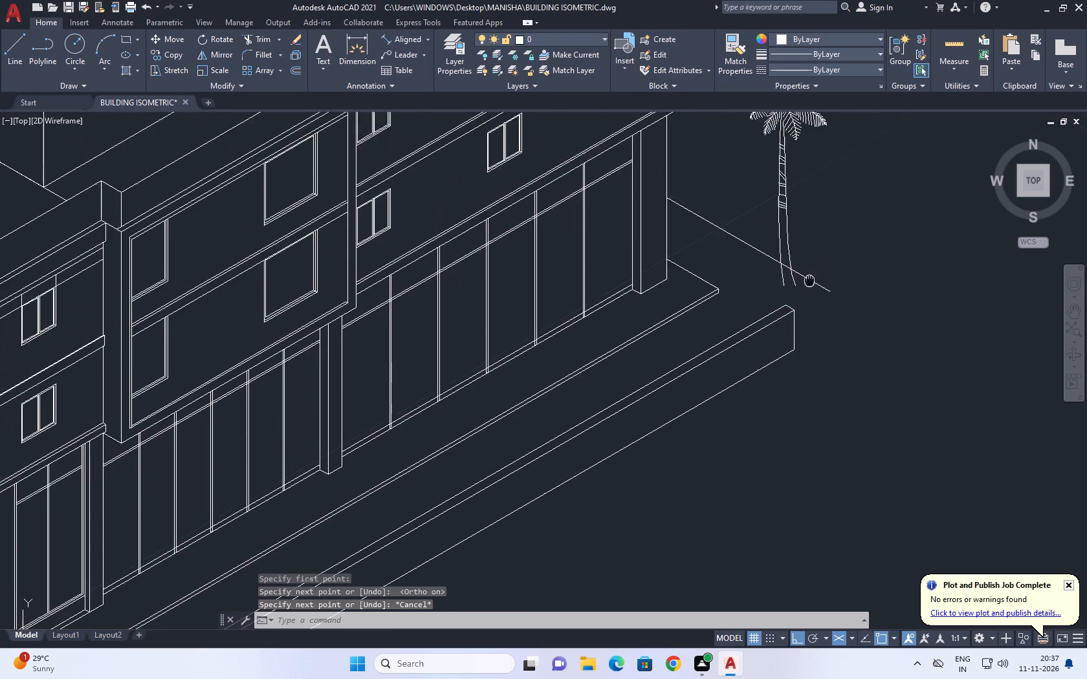
pyautogui.scroll(1, 811, 283)
pyautogui.moveTo(799, 225); pyautogui.dragTo(789, 216)
pyautogui.moveTo(767, 197); pyautogui.dragTo(758, 191)
pyautogui.moveTo(794, 225); pyautogui.dragTo(820, 251, button='middle')
pyautogui.write('M')
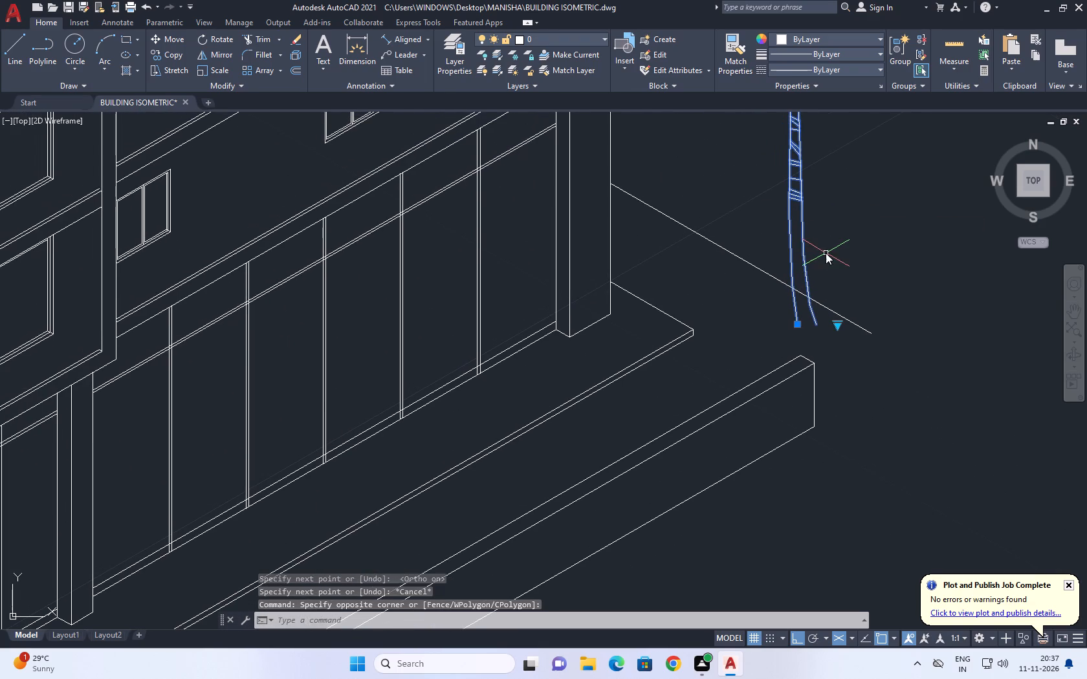
pyautogui.press('space')
pyautogui.click(932, 203)
pyautogui.click(859, 233)
pyautogui.moveTo(828, 326); pyautogui.dragTo(833, 295, button='middle')
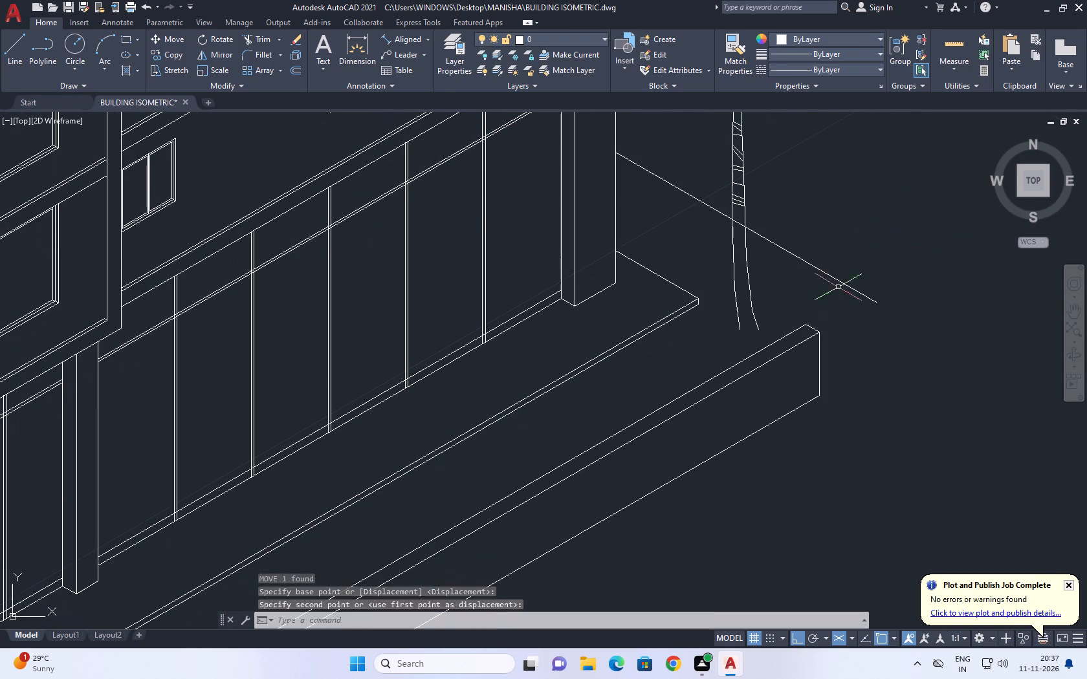
# Move the complete boundary wall so the outer top corner of its far end lies on the new line from the building.
pyautogui.moveTo(838, 305); pyautogui.dragTo(835, 317)
pyautogui.click(784, 413)
pyautogui.moveTo(796, 391); pyautogui.dragTo(844, 288, button='middle')
pyautogui.scroll(-3, 853, 272)
pyautogui.scroll(2, 588, 438)
pyautogui.moveTo(760, 372); pyautogui.dragTo(736, 356)
pyautogui.moveTo(671, 333); pyautogui.dragTo(667, 339)
pyautogui.scroll(1, 896, 277)
pyautogui.moveTo(895, 277); pyautogui.dragTo(846, 311, button='middle')
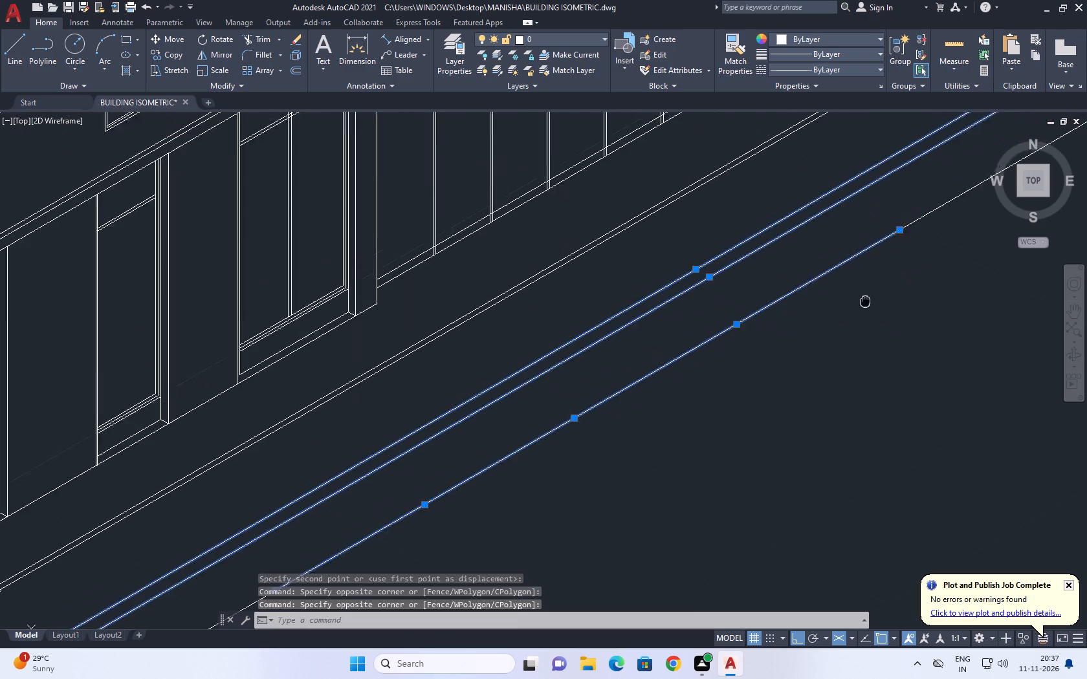
pyautogui.moveTo(846, 311); pyautogui.dragTo(697, 371, button='middle')
pyautogui.moveTo(862, 283); pyautogui.dragTo(821, 257)
pyautogui.moveTo(763, 228); pyautogui.dragTo(755, 235)
pyautogui.scroll(-3, 787, 264)
pyautogui.scroll(2, 492, 398)
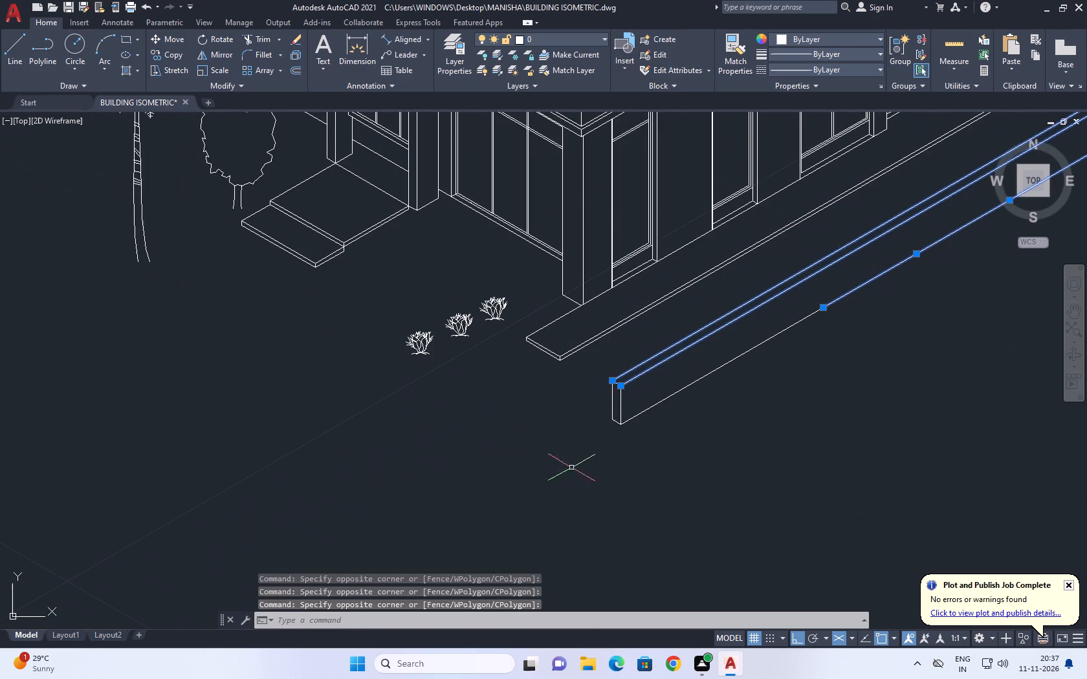
pyautogui.moveTo(684, 462); pyautogui.dragTo(618, 401)
pyautogui.click(550, 371)
pyautogui.click(763, 386)
pyautogui.click(686, 363)
pyautogui.scroll(-2, 673, 371)
pyautogui.moveTo(873, 221); pyautogui.dragTo(815, 263, button='middle')
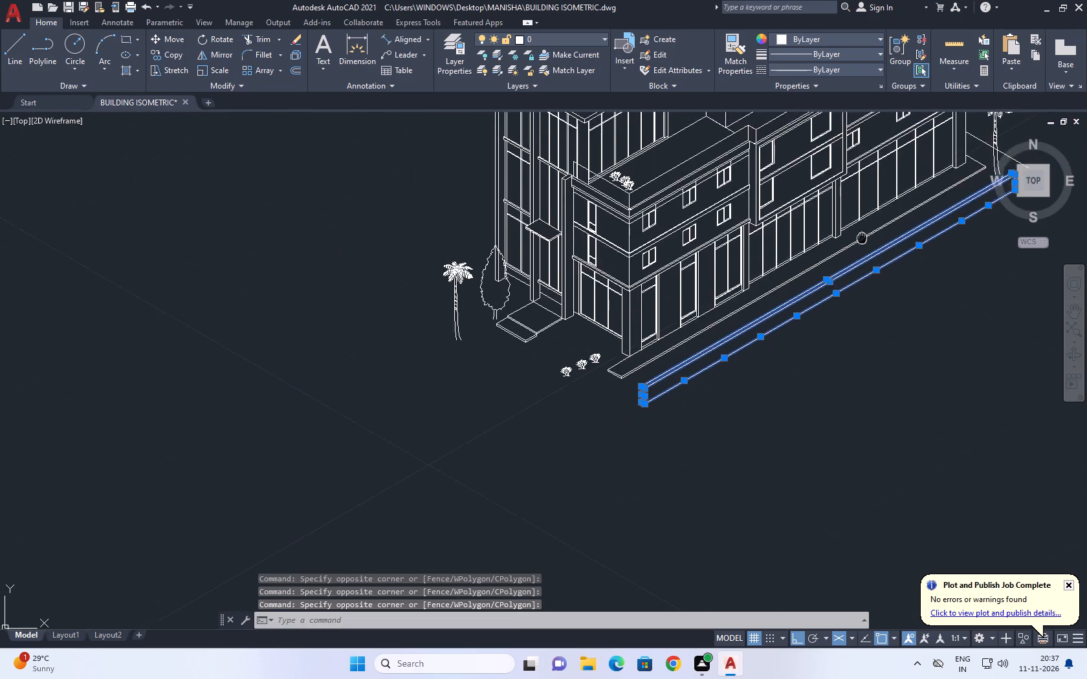
pyautogui.moveTo(815, 263); pyautogui.dragTo(745, 277, button='middle')
pyautogui.moveTo(985, 178); pyautogui.dragTo(924, 232, button='middle')
pyautogui.scroll(2, 784, 307)
pyautogui.moveTo(1022, 186); pyautogui.dragTo(879, 288, button='middle')
pyautogui.press('m')
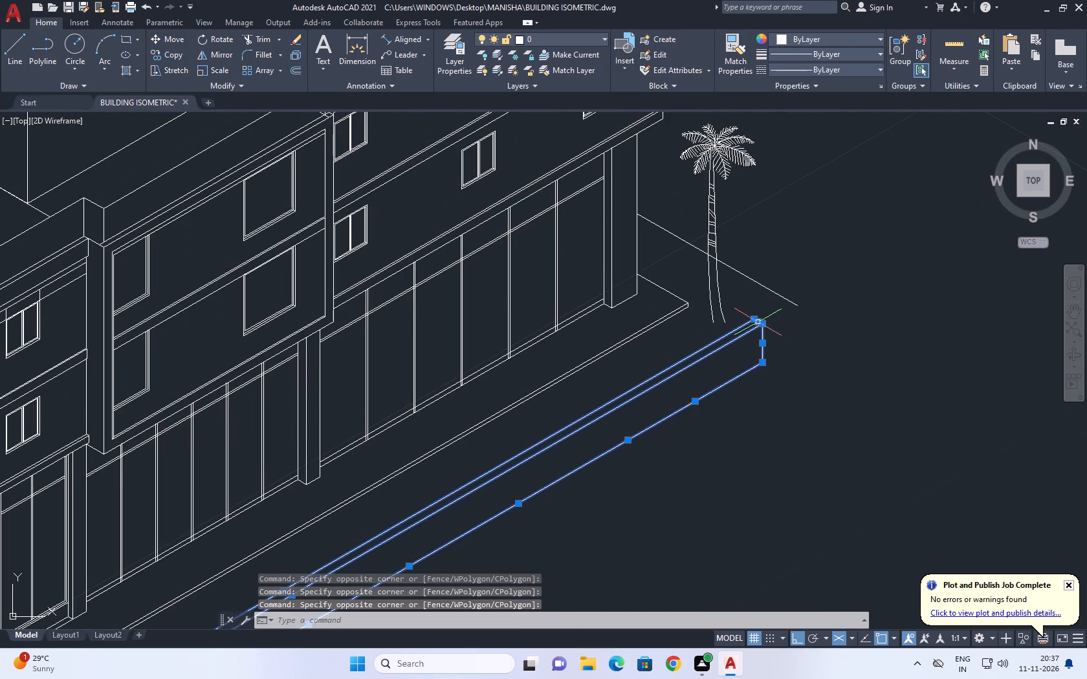
pyautogui.press('space')
pyautogui.scroll(2, 758, 314)
pyautogui.click(766, 343)
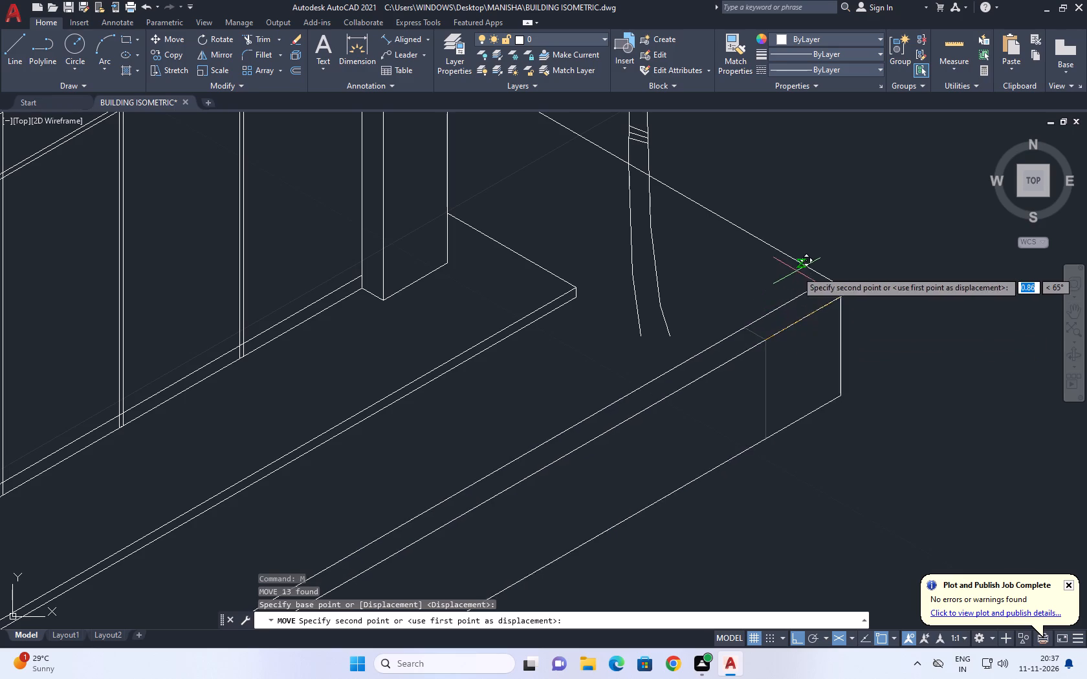
pyautogui.click(802, 267)
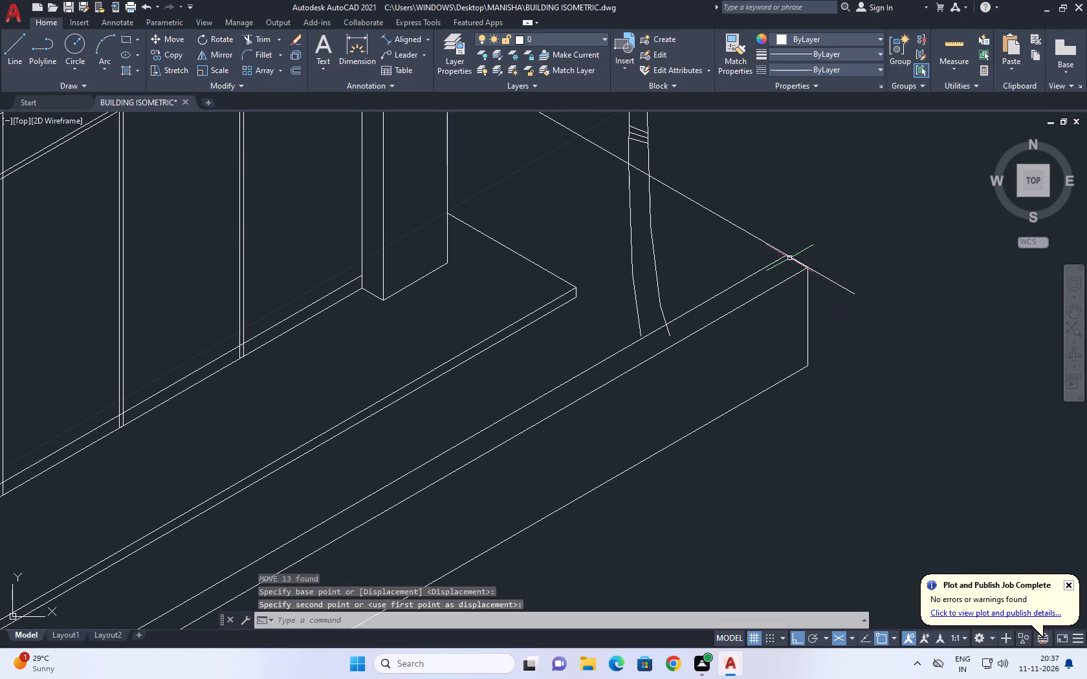
# Trim the excess of the new line beyond the boundary wall's far end corner.
pyautogui.scroll(-1, 788, 247)
pyautogui.scroll(1, 831, 263)
pyautogui.write('TR')
pyautogui.press('space')
pyautogui.click(803, 234)
pyautogui.moveTo(792, 283); pyautogui.dragTo(795, 294)
pyautogui.scroll(-4, 807, 267)
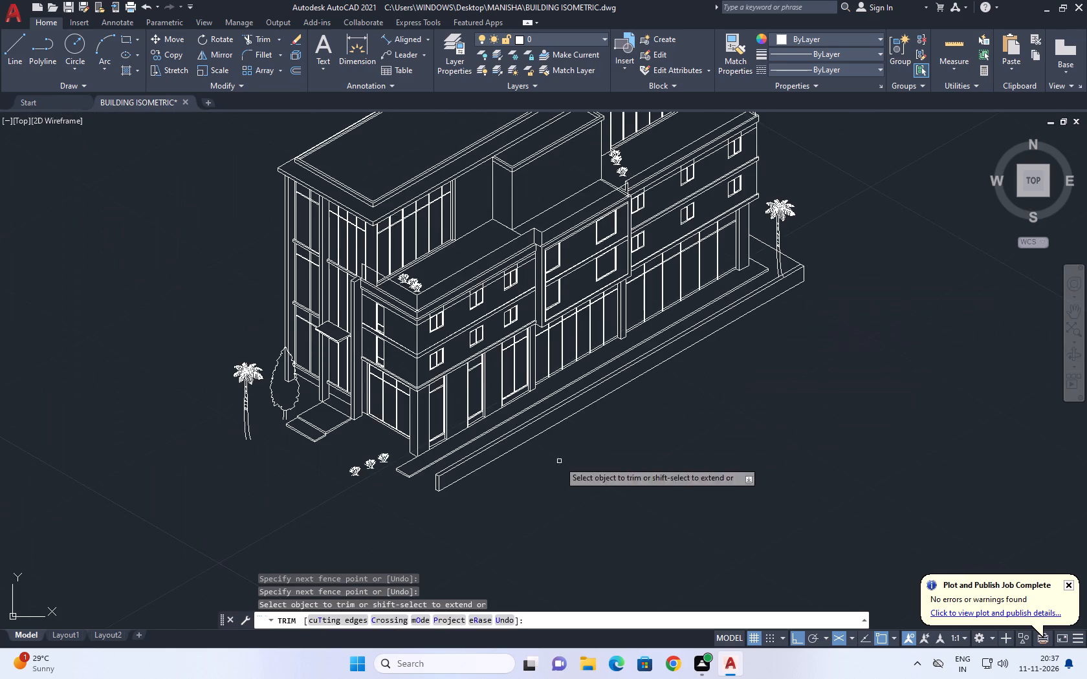
pyautogui.moveTo(558, 462); pyautogui.dragTo(712, 389, button='middle')
pyautogui.press('space')
# Stretch the boundary wall's near end along its length so it extends further past the plinth slab, towards the ground shrubs.
pyautogui.moveTo(660, 426); pyautogui.dragTo(752, 400, button='middle')
pyautogui.scroll(3, 688, 388)
pyautogui.click(683, 337)
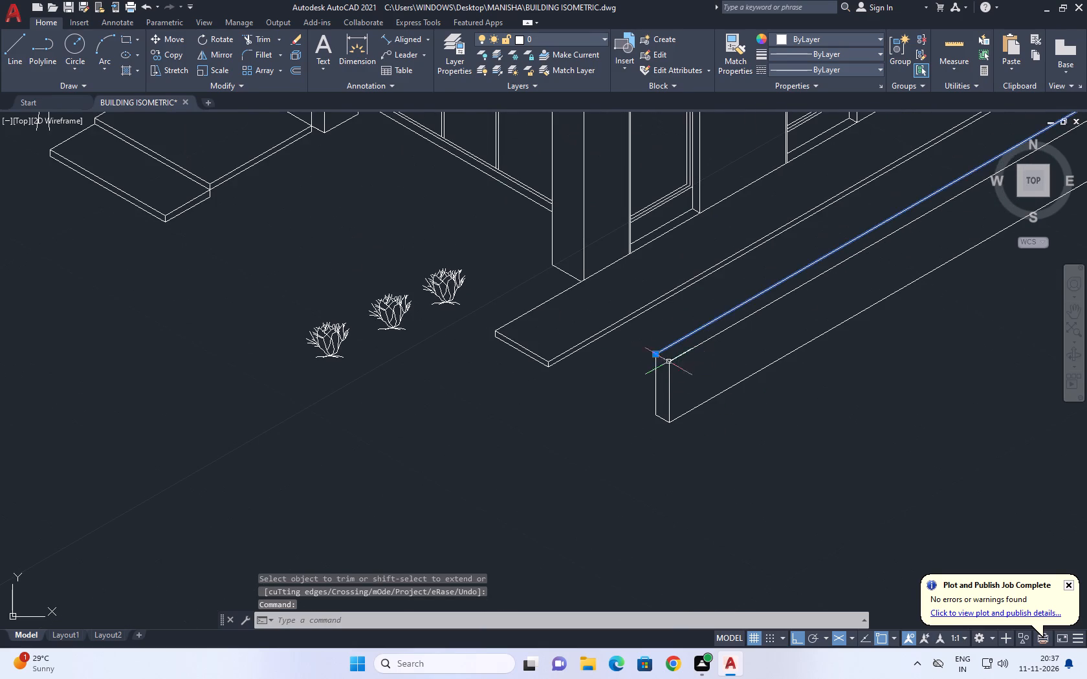
pyautogui.moveTo(699, 475); pyautogui.dragTo(690, 436)
pyautogui.click(648, 347)
pyautogui.moveTo(668, 356); pyautogui.dragTo(681, 357, button='middle')
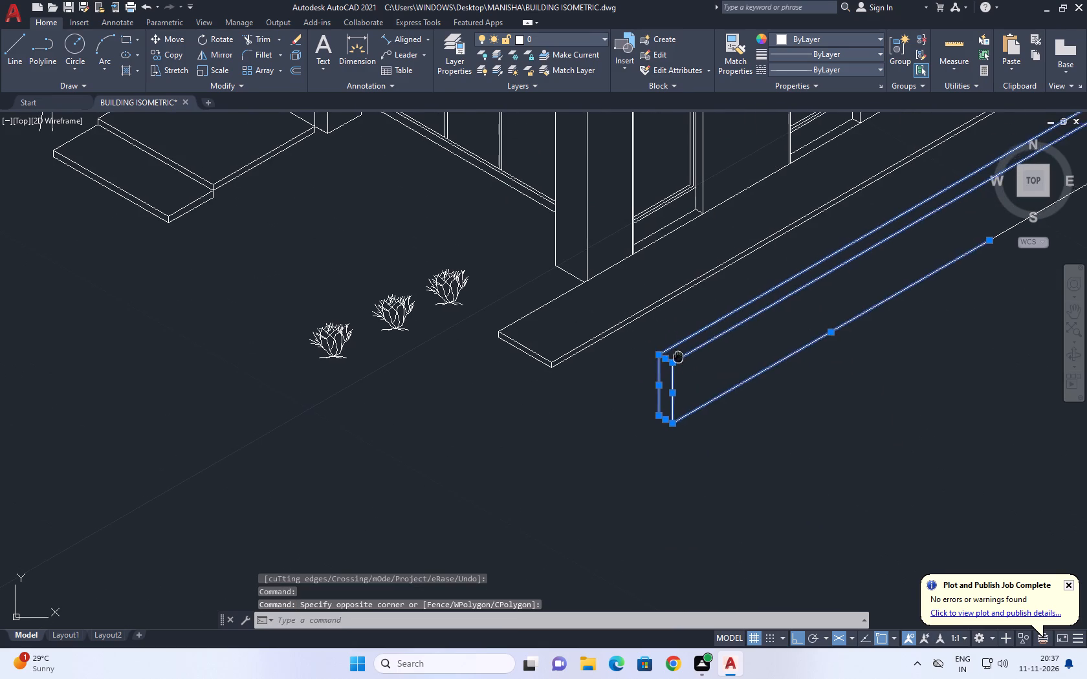
pyautogui.moveTo(681, 357); pyautogui.dragTo(749, 307, button='middle')
pyautogui.moveTo(758, 411); pyautogui.dragTo(745, 371)
pyautogui.click(728, 286)
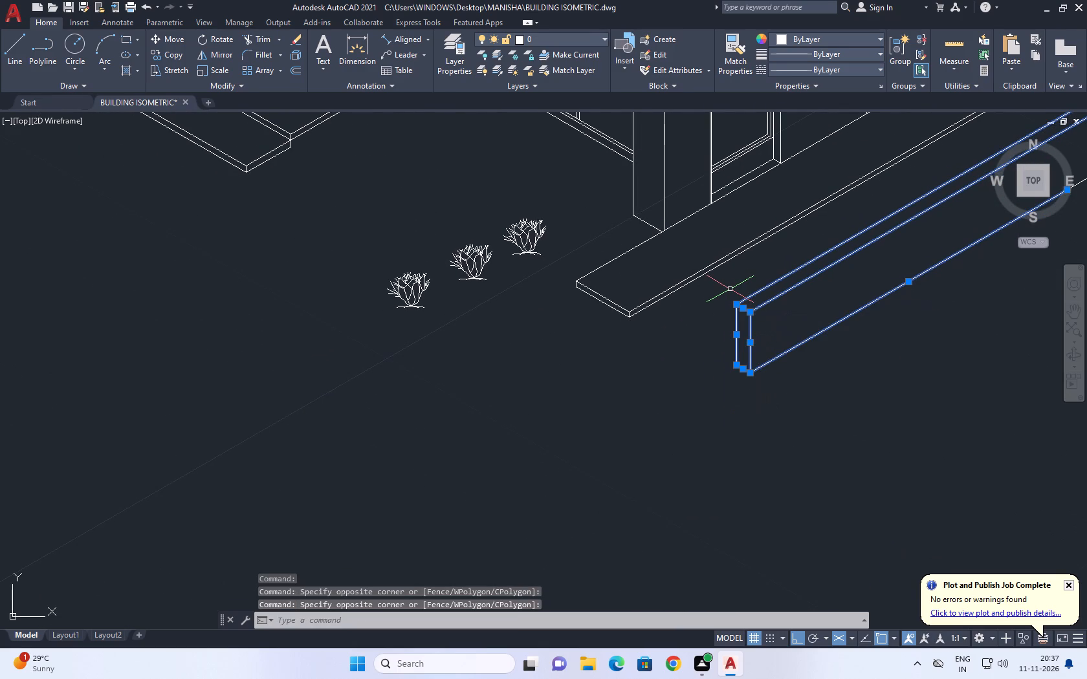
pyautogui.write('S')
pyautogui.press('space')
pyautogui.click(837, 283)
pyautogui.scroll(-1, 828, 285)
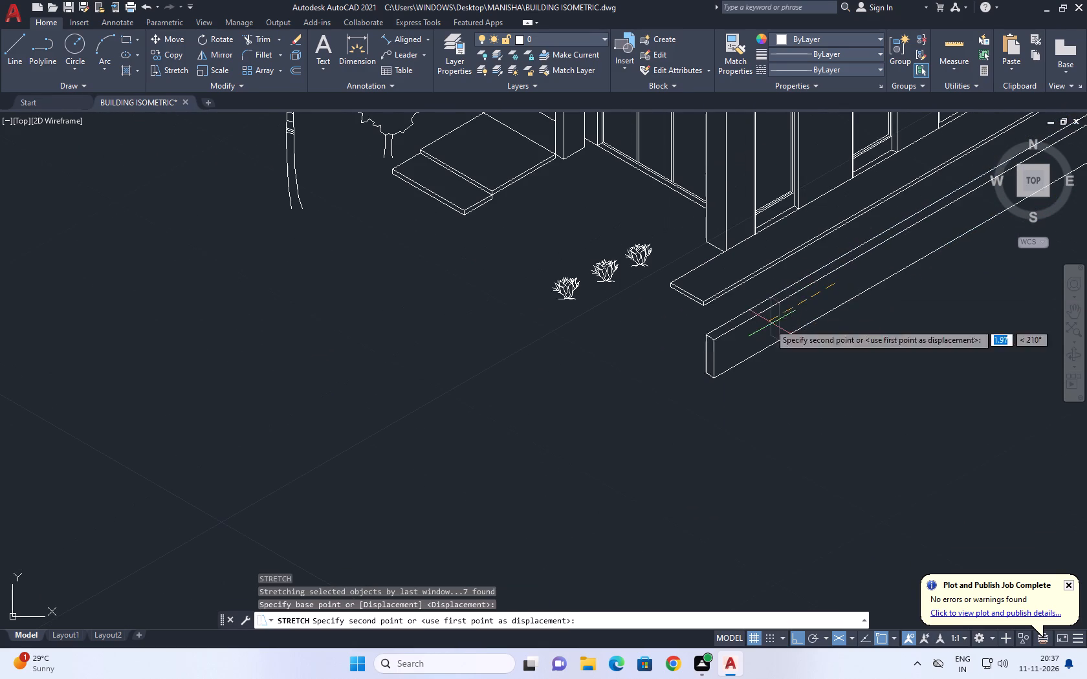
pyautogui.click(661, 358)
pyautogui.scroll(-2, 738, 323)
pyautogui.moveTo(836, 288); pyautogui.dragTo(831, 315, button='middle')
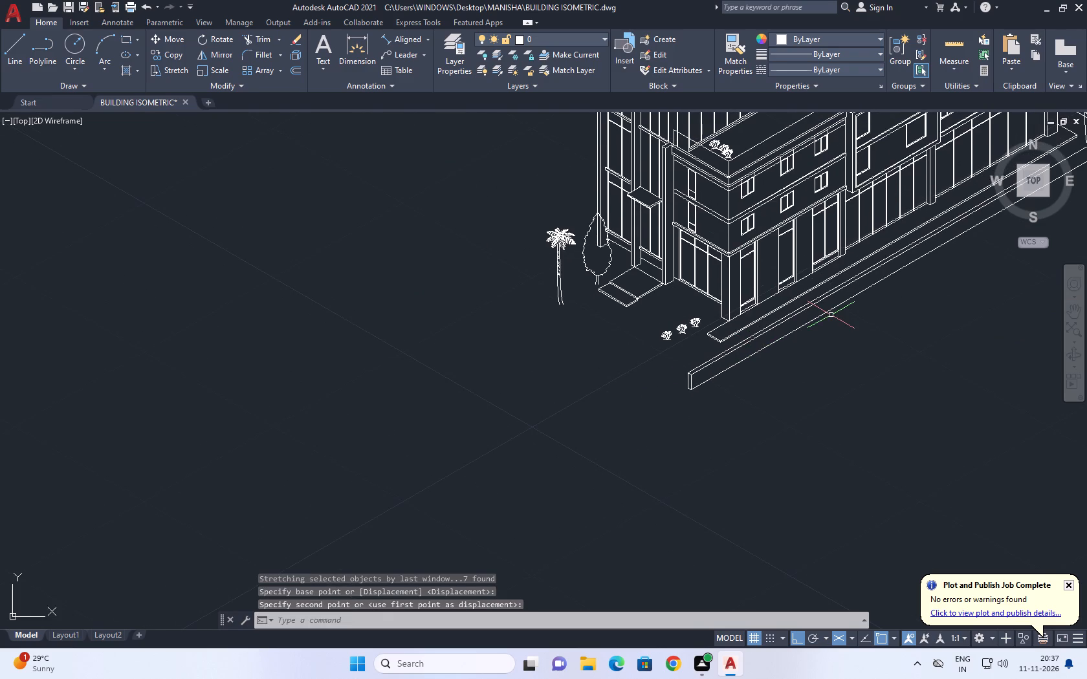
pyautogui.moveTo(652, 227); pyautogui.dragTo(669, 266, button='middle')
pyautogui.scroll(-1, 595, 313)
pyautogui.moveTo(601, 305); pyautogui.dragTo(627, 336, button='middle')
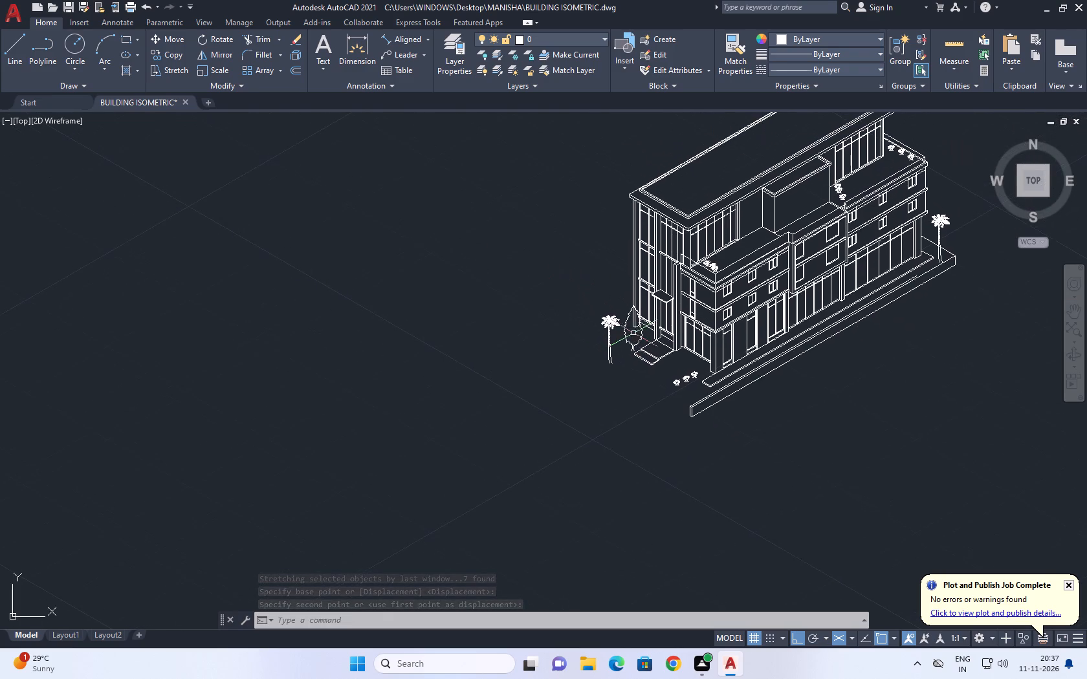
# Draw the wall's top outline from its near-end corner past the steps and palm, returning about 7.8 units to the building's corner column.
pyautogui.press('l')
pyautogui.press('space')
pyautogui.scroll(4, 617, 321)
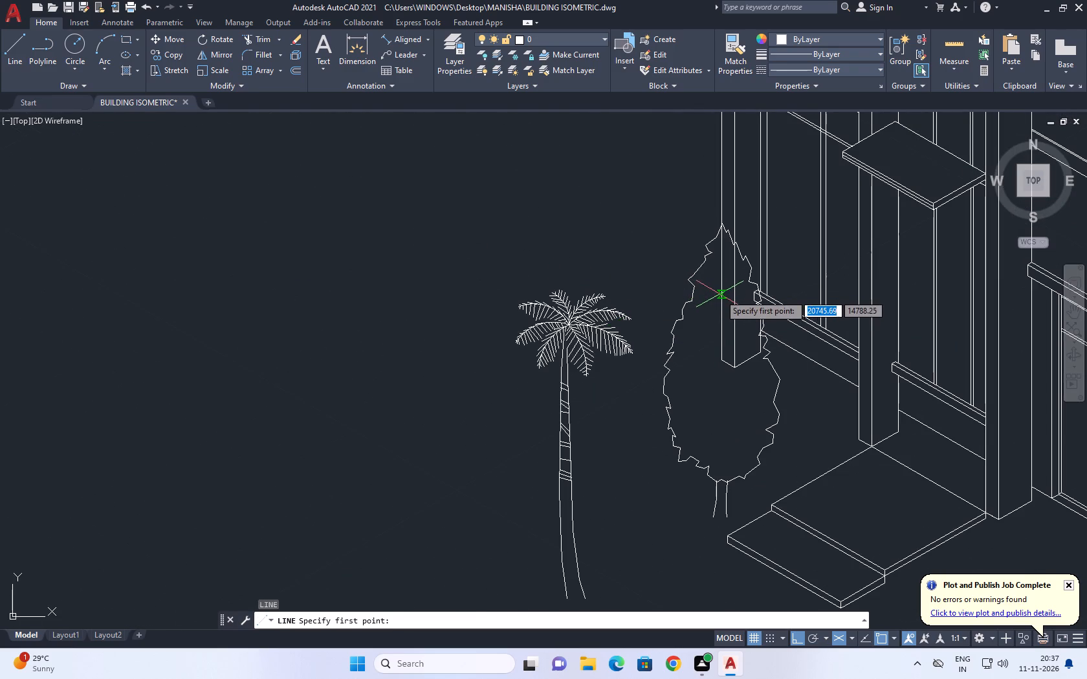
pyautogui.scroll(-4, 667, 284)
pyautogui.scroll(3, 795, 455)
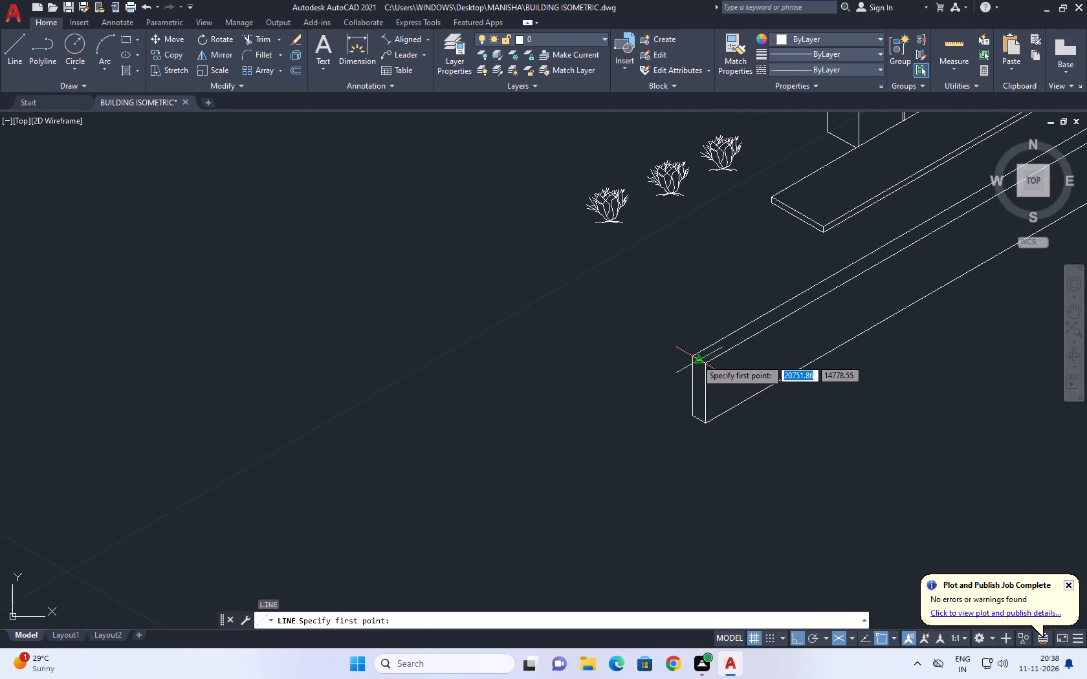
pyautogui.click(689, 356)
pyautogui.scroll(-2, 558, 321)
pyautogui.moveTo(507, 253); pyautogui.dragTo(590, 325, button='middle')
pyautogui.click(405, 228)
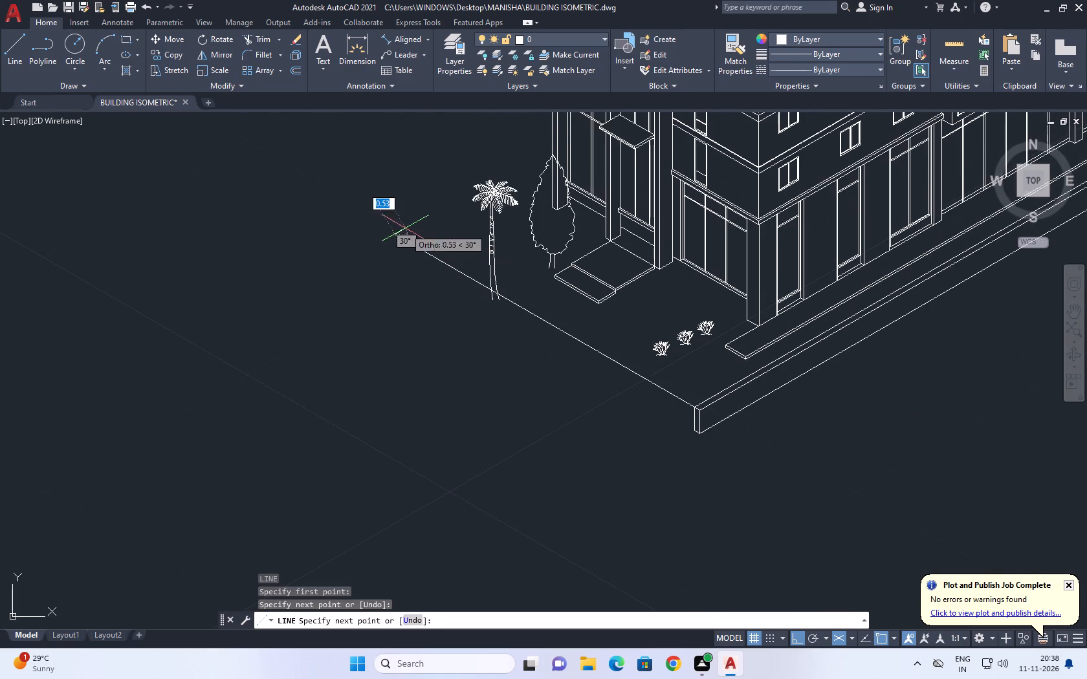
pyautogui.moveTo(498, 187); pyautogui.dragTo(566, 293, button='middle')
pyautogui.scroll(3, 619, 249)
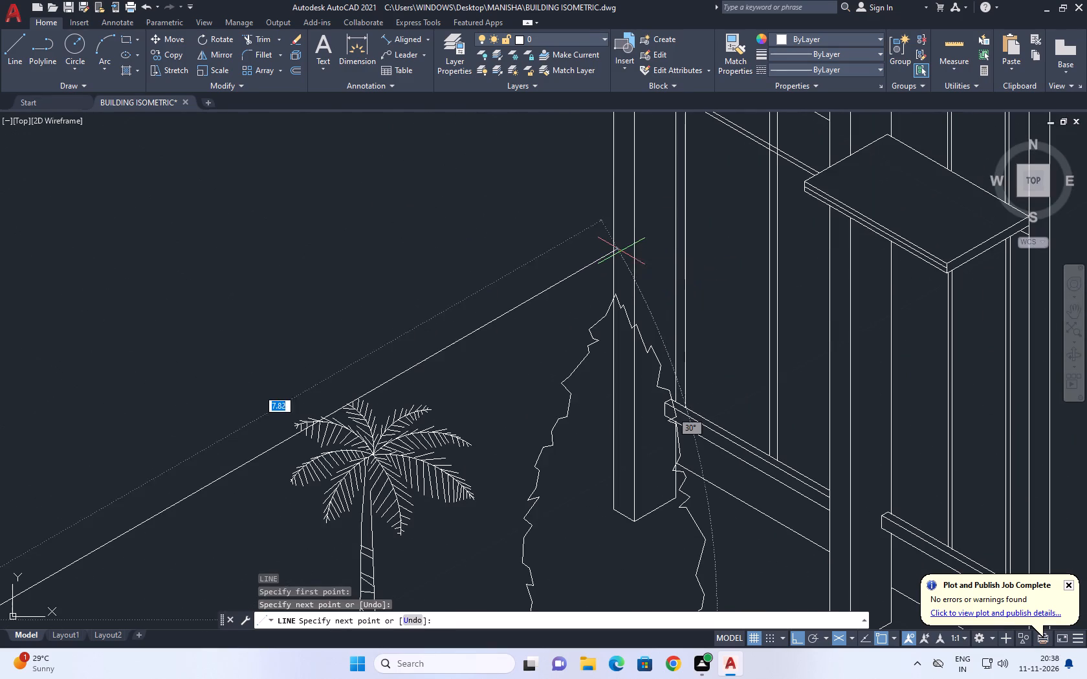
pyautogui.click(621, 253)
pyautogui.press('Escape')
pyautogui.scroll(-1, 622, 243)
pyautogui.moveTo(463, 329); pyautogui.dragTo(558, 178, button='middle')
pyautogui.scroll(-2, 580, 145)
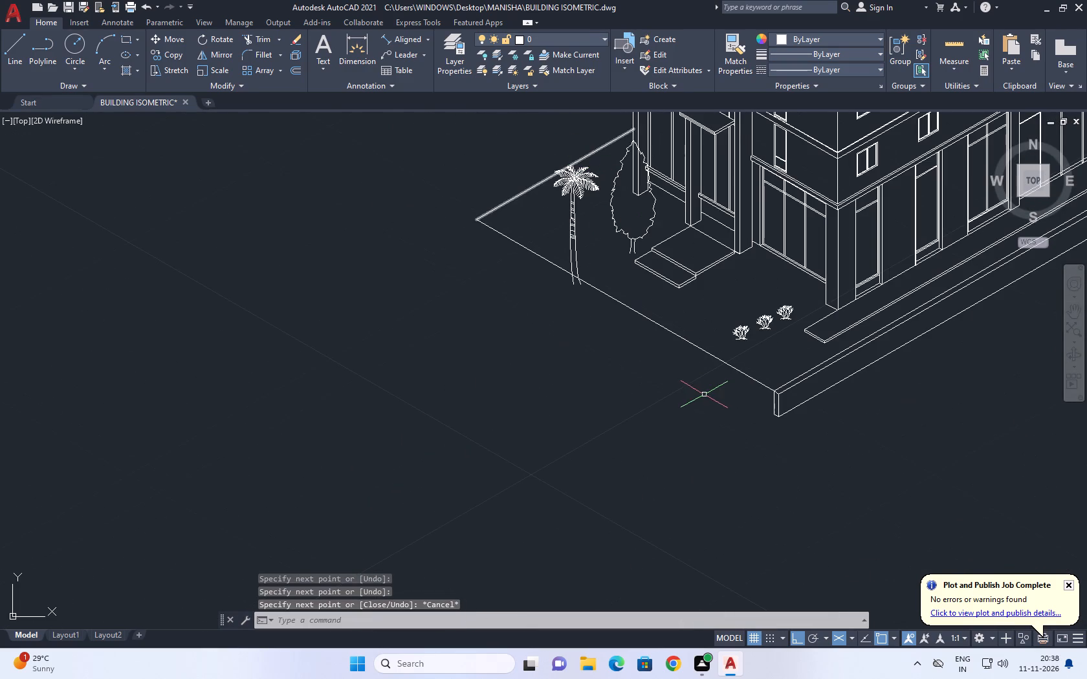
# Draw a parallel base line from the boundary wall's bottom near-end corner to just beyond the new outline's palm-side corner.
pyautogui.write('L')
pyautogui.press('space')
pyautogui.click(773, 415)
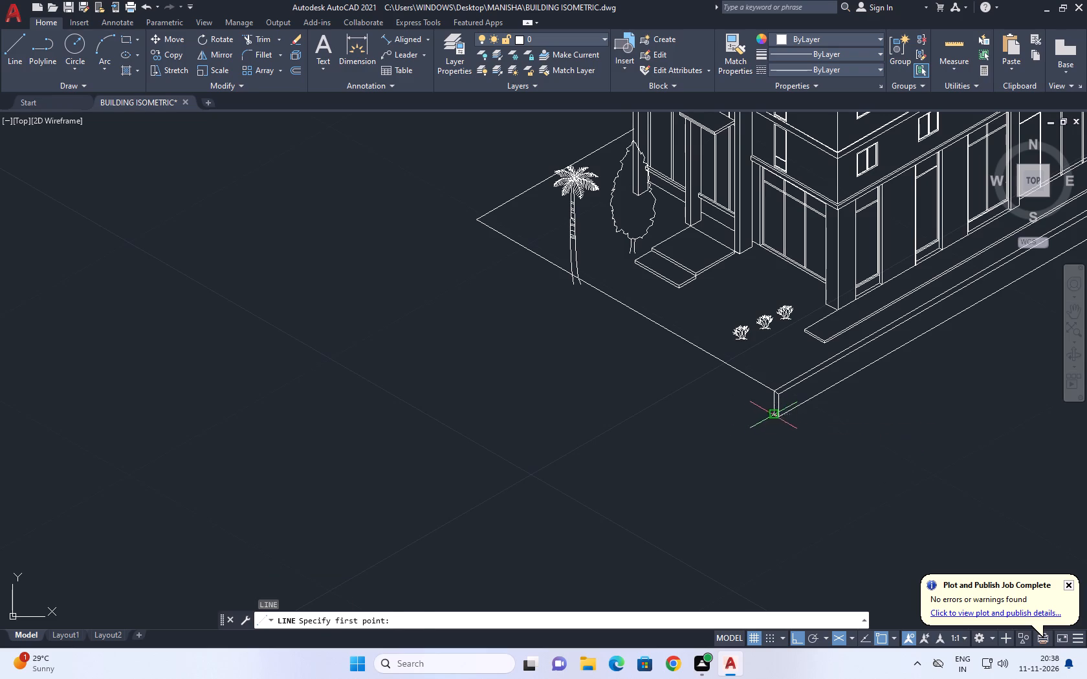
pyautogui.moveTo(434, 260); pyautogui.dragTo(483, 313, button='middle')
pyautogui.scroll(1, 485, 303)
pyautogui.click(479, 272)
pyautogui.press('space')
# Draw a vertical edge down from the new outline's palm-side corner, crossing the base line.
pyautogui.press('space')
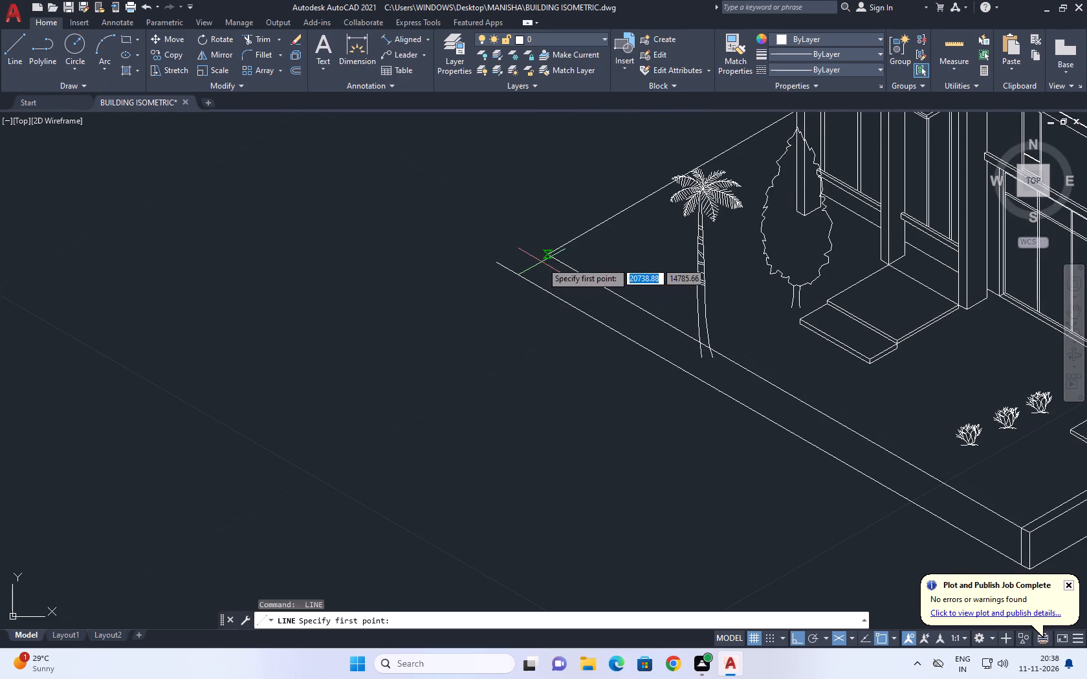
pyautogui.click(547, 255)
pyautogui.press('F5')
pyautogui.click(543, 369)
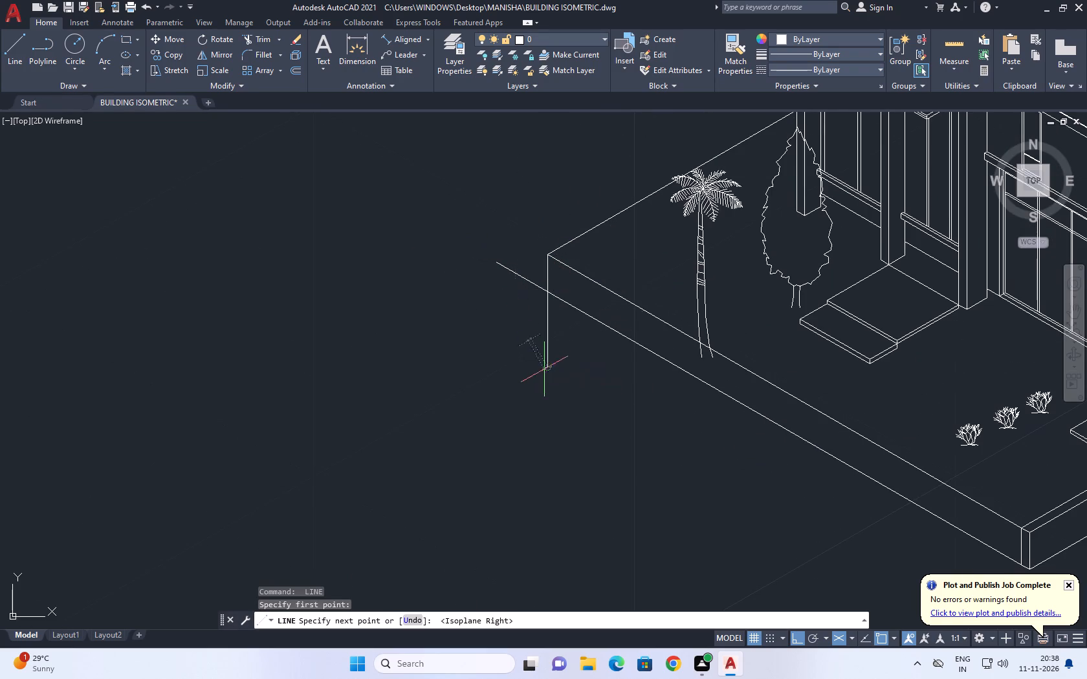
pyautogui.press('space')
# Draw the return base line from the vertical edge's crossing with the base line, behind the palm and tree, to past the corner column.
pyautogui.moveTo(609, 271); pyautogui.dragTo(545, 343, button='middle')
pyautogui.press('space')
pyautogui.moveTo(481, 363); pyautogui.dragTo(489, 360)
pyautogui.moveTo(626, 284); pyautogui.dragTo(489, 350, button='middle')
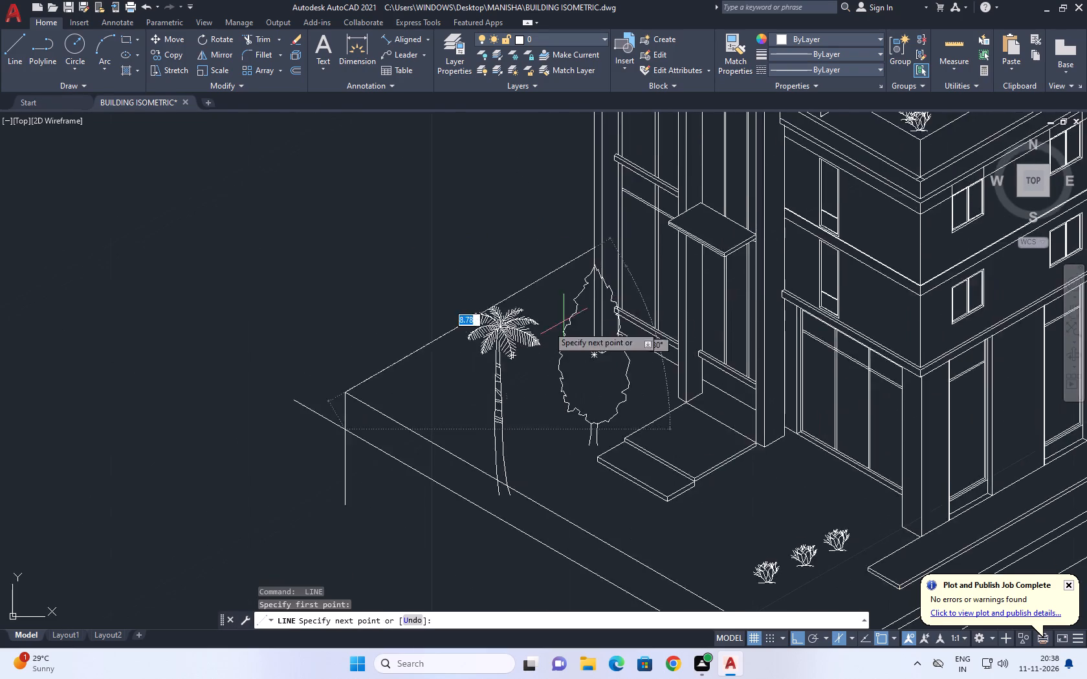
pyautogui.scroll(3, 598, 298)
pyautogui.click(641, 257)
pyautogui.press('Escape')
pyautogui.moveTo(614, 245); pyautogui.dragTo(699, 224, button='middle')
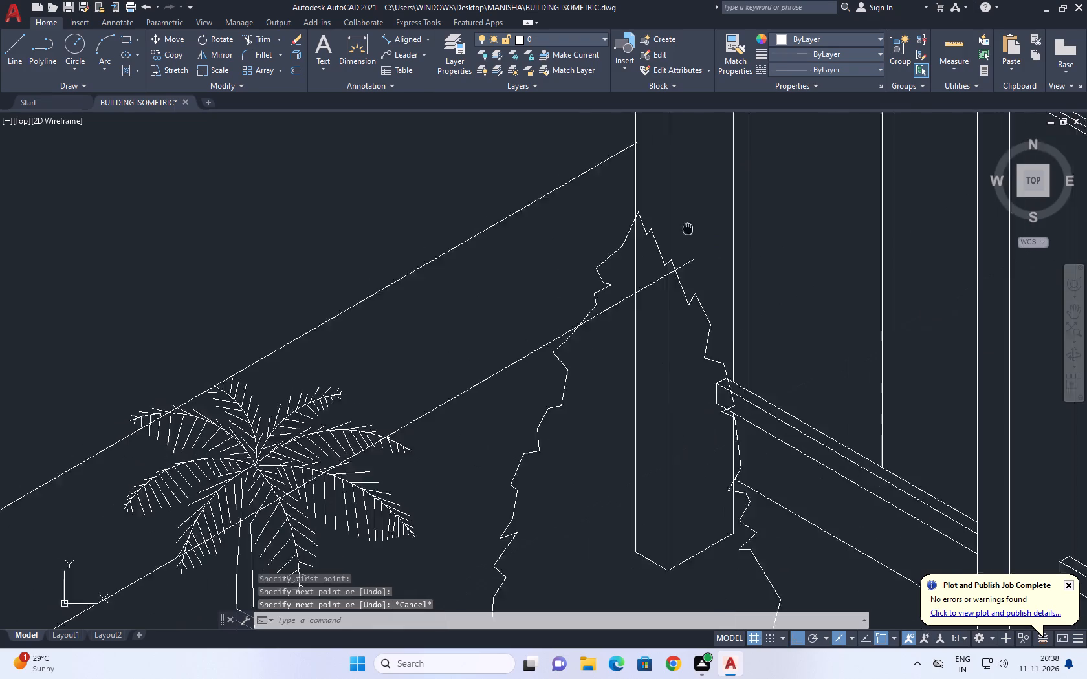
pyautogui.moveTo(699, 224); pyautogui.dragTo(705, 221, button='middle')
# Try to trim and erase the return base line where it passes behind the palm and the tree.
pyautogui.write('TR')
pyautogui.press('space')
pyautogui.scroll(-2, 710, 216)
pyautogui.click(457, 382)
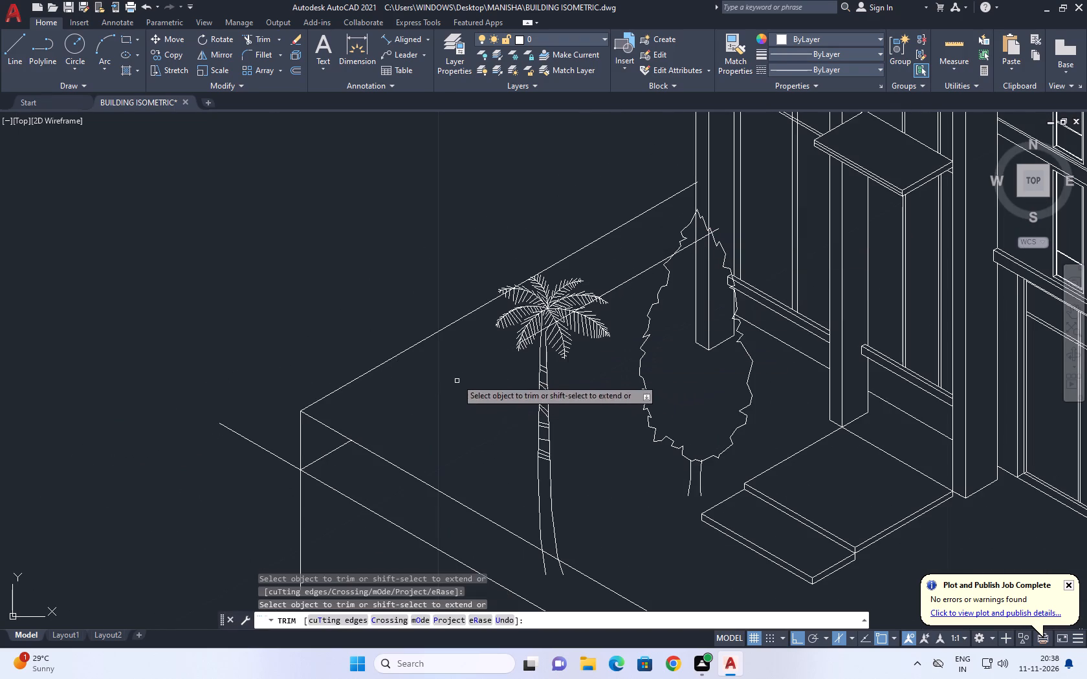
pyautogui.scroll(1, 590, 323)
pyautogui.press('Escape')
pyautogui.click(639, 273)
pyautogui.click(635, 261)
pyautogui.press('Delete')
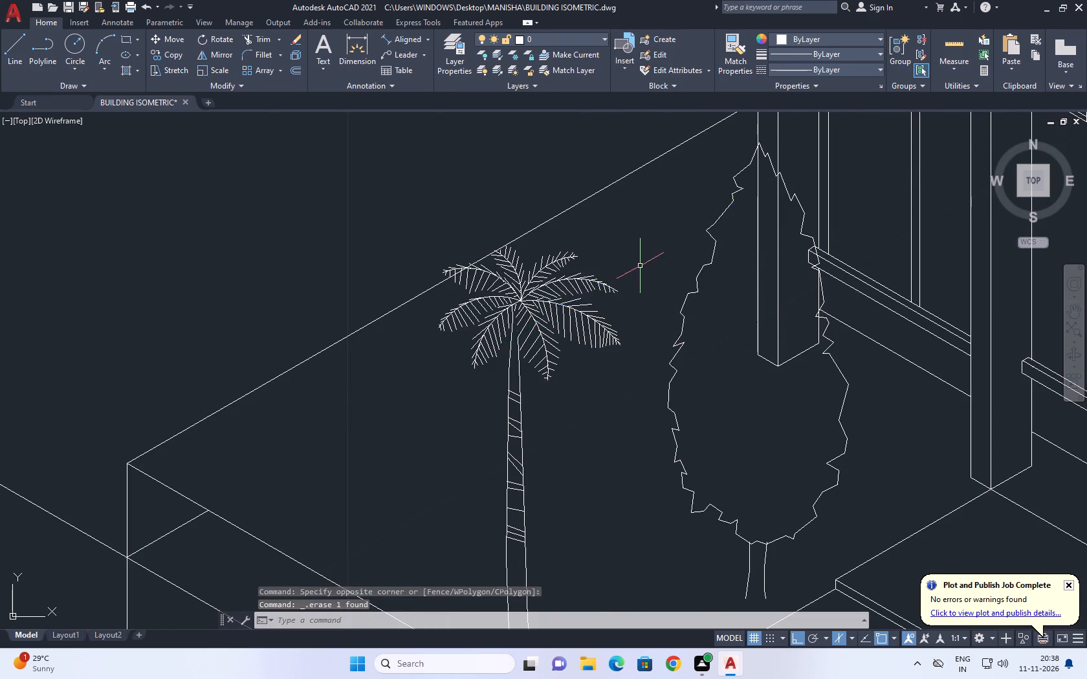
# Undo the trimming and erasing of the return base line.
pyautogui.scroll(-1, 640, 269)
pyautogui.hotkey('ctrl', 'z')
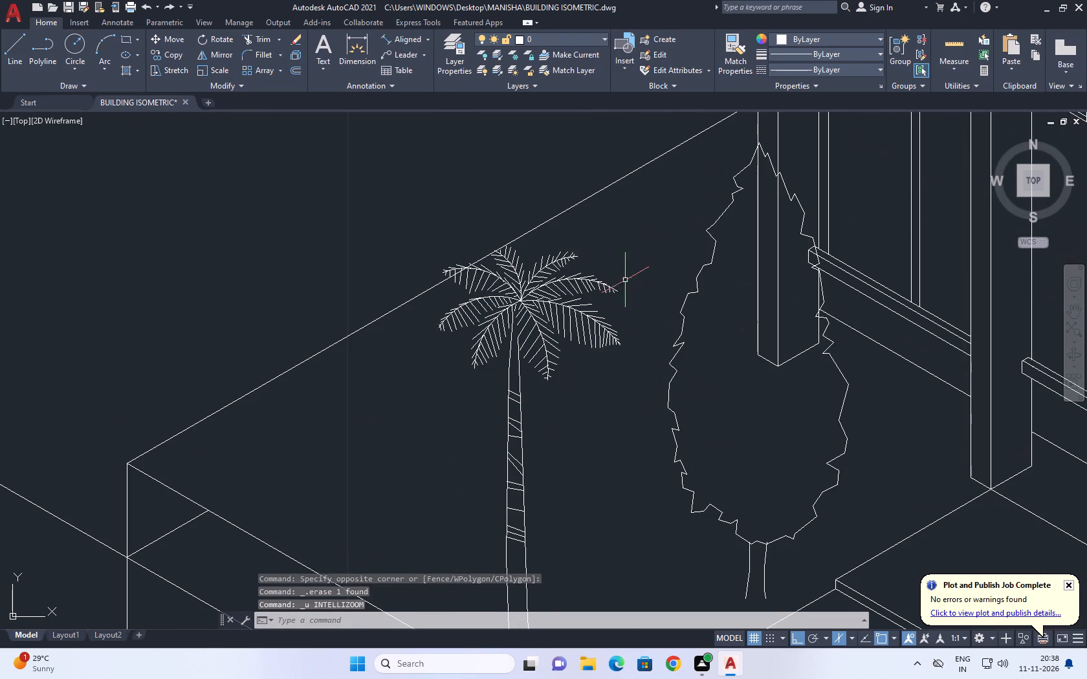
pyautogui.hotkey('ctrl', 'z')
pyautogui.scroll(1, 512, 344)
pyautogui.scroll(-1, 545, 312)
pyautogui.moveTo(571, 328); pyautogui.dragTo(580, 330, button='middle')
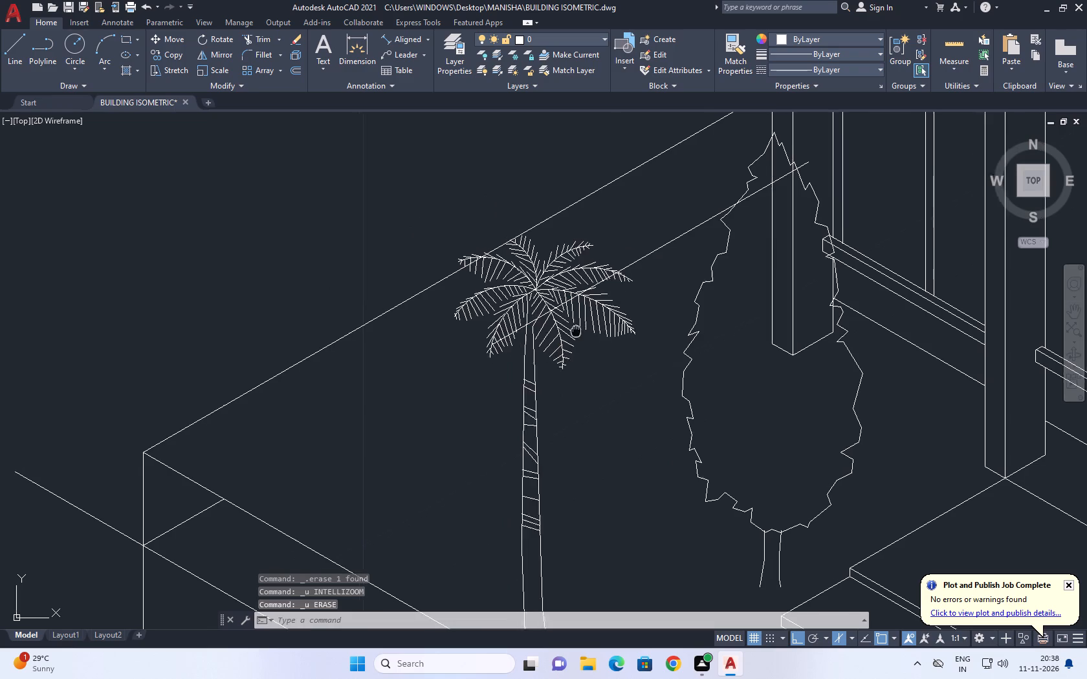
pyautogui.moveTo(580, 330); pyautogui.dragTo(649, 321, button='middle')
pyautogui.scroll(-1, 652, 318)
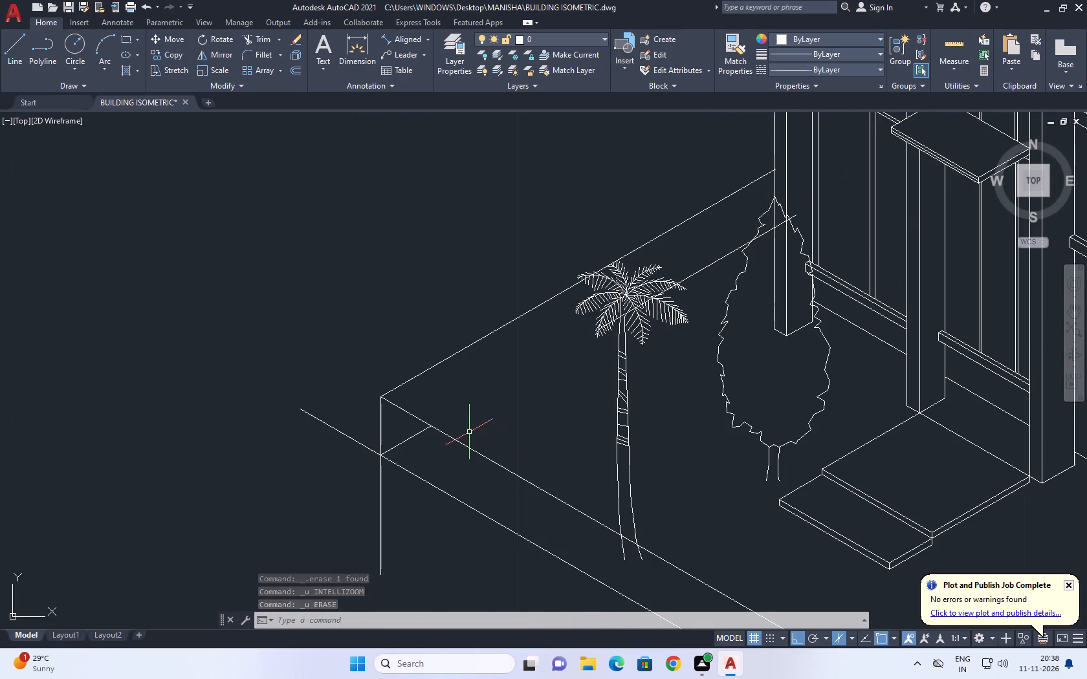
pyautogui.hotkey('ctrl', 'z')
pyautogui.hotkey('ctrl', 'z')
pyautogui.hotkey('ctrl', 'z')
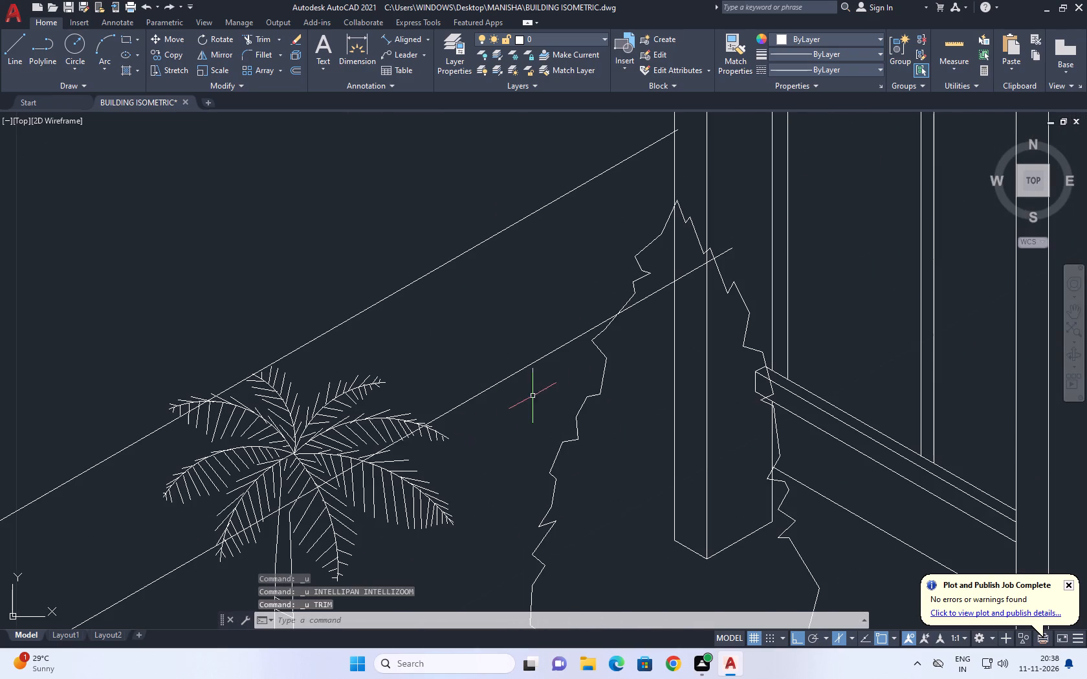
# Trim the return base line where it crosses the palm fronds and erase the leftover piece over the trunk.
pyautogui.scroll(-2, 562, 383)
pyautogui.moveTo(589, 384); pyautogui.dragTo(637, 357, button='middle')
pyautogui.press('t')
pyautogui.press('r')
pyautogui.press('space')
pyautogui.scroll(3, 538, 398)
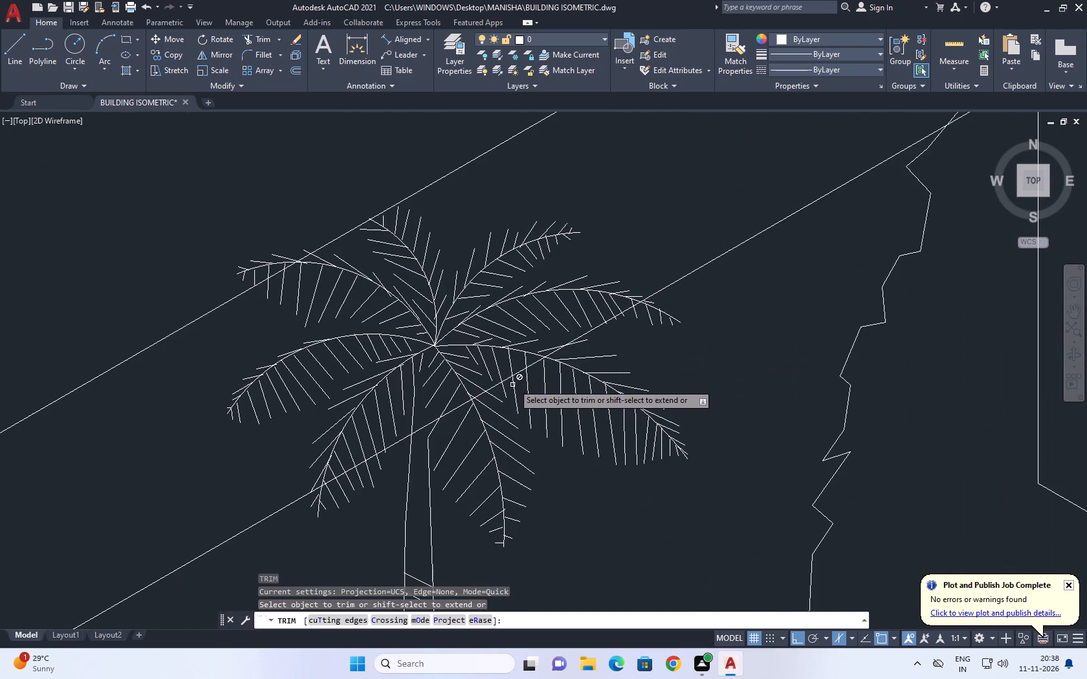
pyautogui.click(515, 376)
pyautogui.click(529, 367)
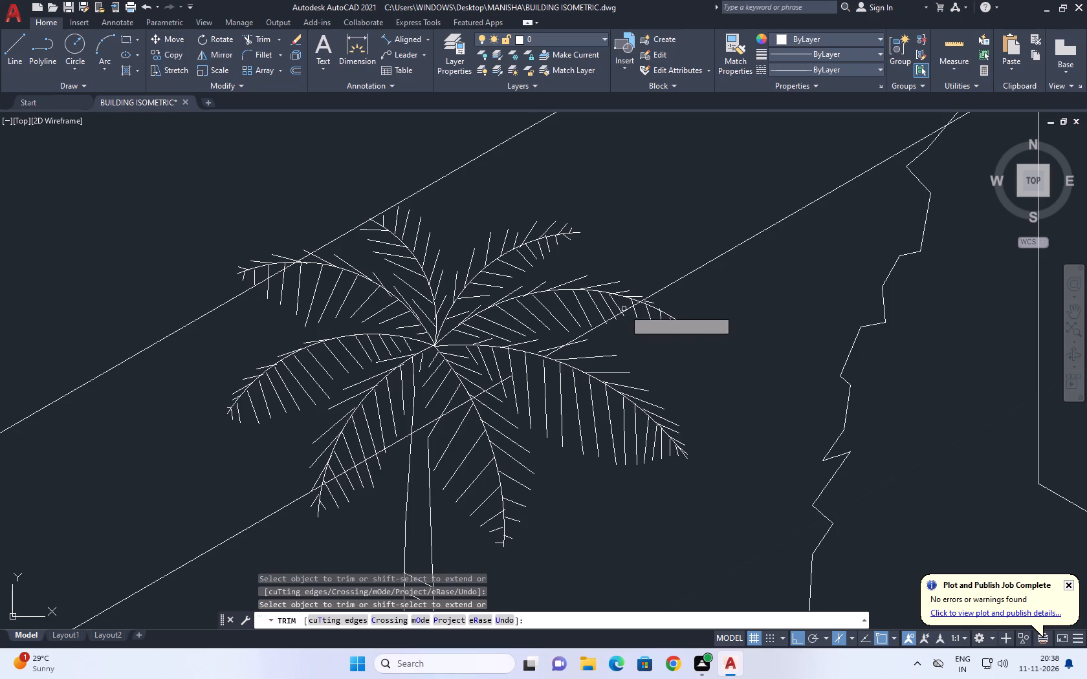
pyautogui.click(628, 309)
pyautogui.scroll(1, 320, 475)
pyautogui.click(307, 497)
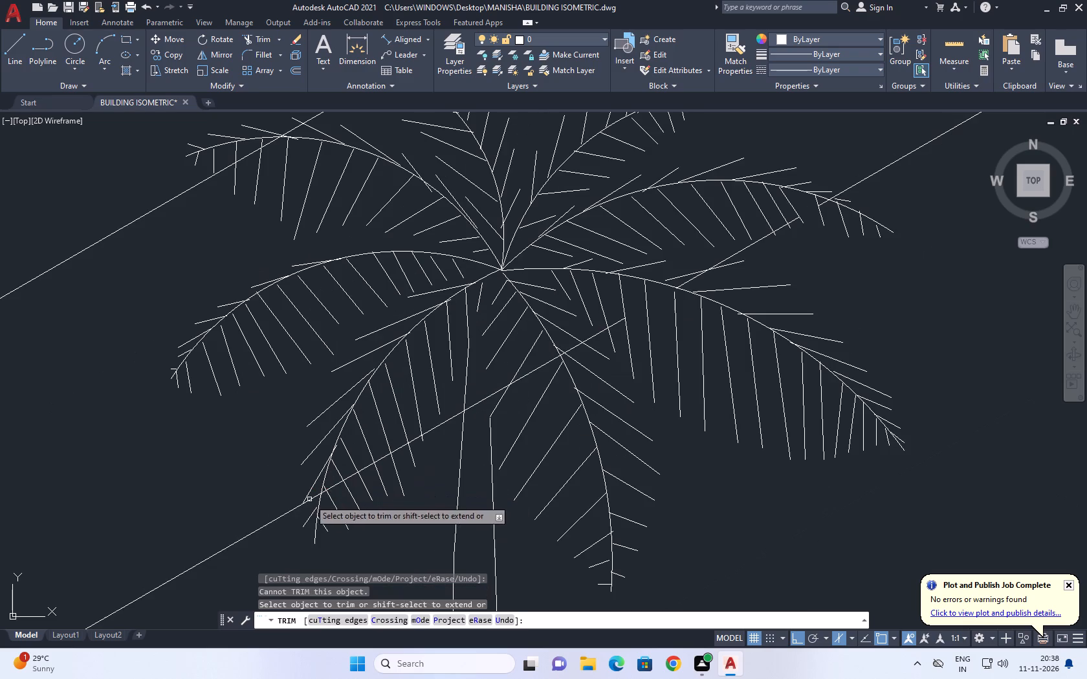
pyautogui.click(333, 485)
pyautogui.press('Escape')
pyautogui.scroll(2, 467, 430)
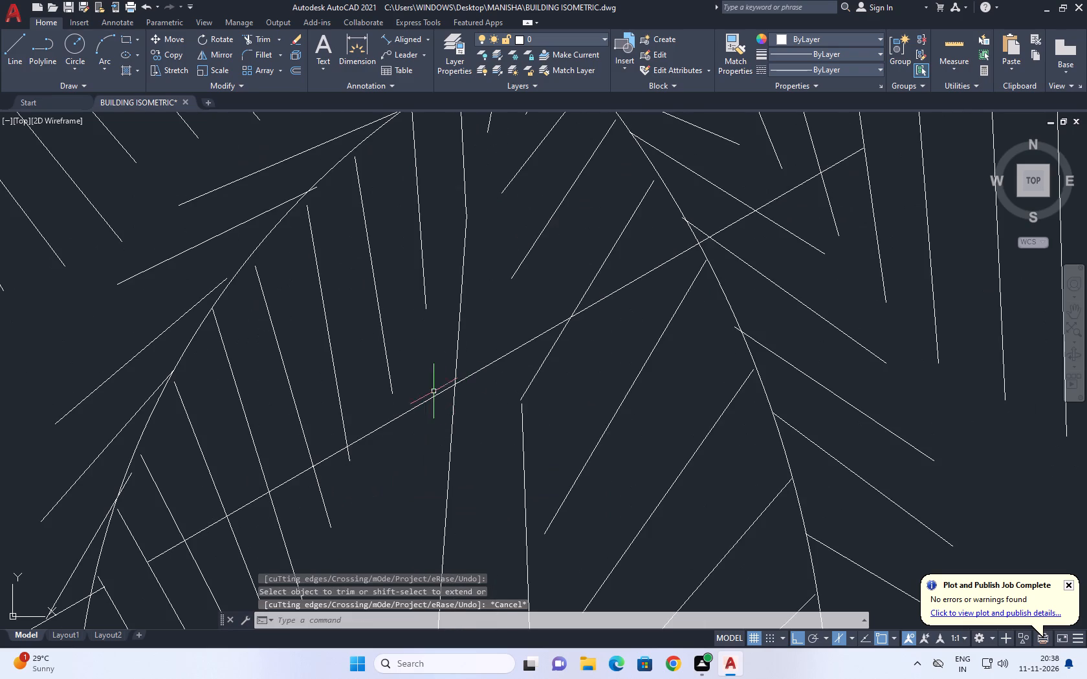
pyautogui.moveTo(434, 391); pyautogui.dragTo(422, 407)
pyautogui.moveTo(412, 425); pyautogui.dragTo(412, 433)
pyautogui.press('Delete')
pyautogui.scroll(-5, 422, 422)
pyautogui.moveTo(549, 335); pyautogui.dragTo(555, 365, button='middle')
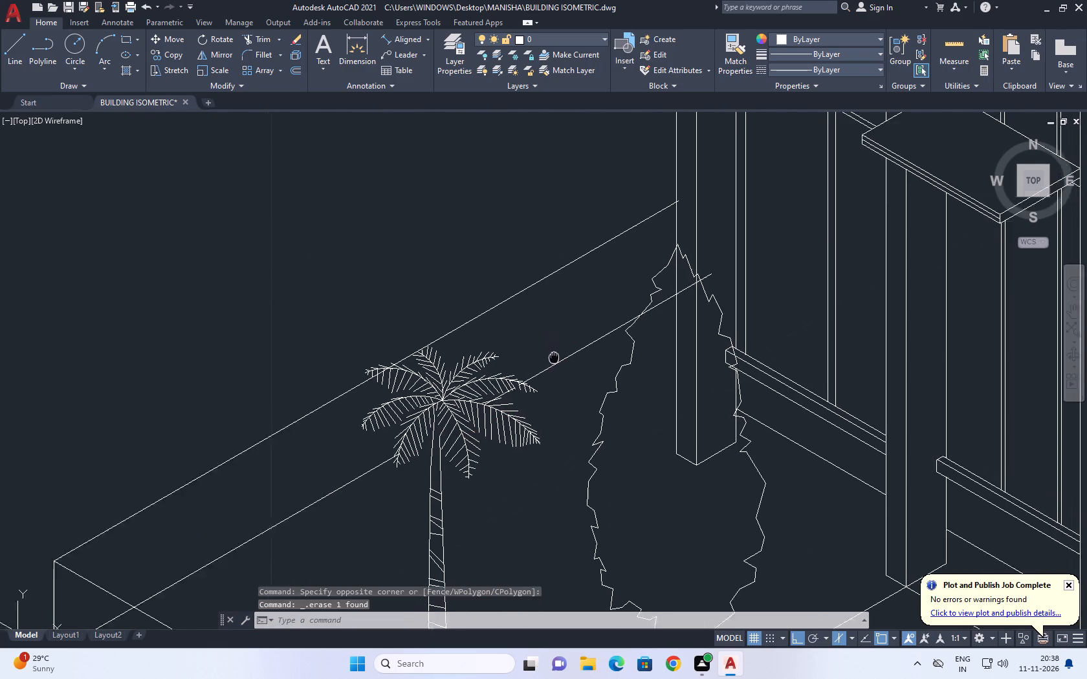
pyautogui.moveTo(555, 365); pyautogui.dragTo(557, 370, button='middle')
# Trim away the parts of the return base line that cross the tree outline and the building's corner column.
pyautogui.scroll(1, 690, 293)
pyautogui.write('TR')
pyautogui.press('space')
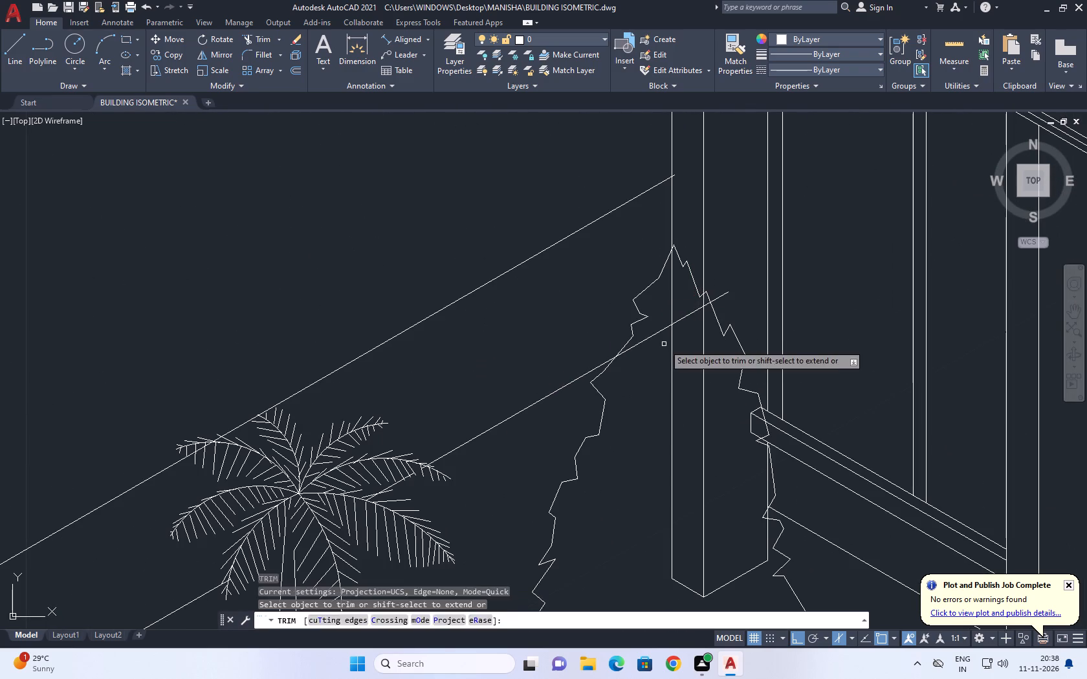
pyautogui.click(662, 345)
pyautogui.click(655, 328)
pyautogui.click(701, 321)
pyautogui.click(696, 308)
pyautogui.click(723, 294)
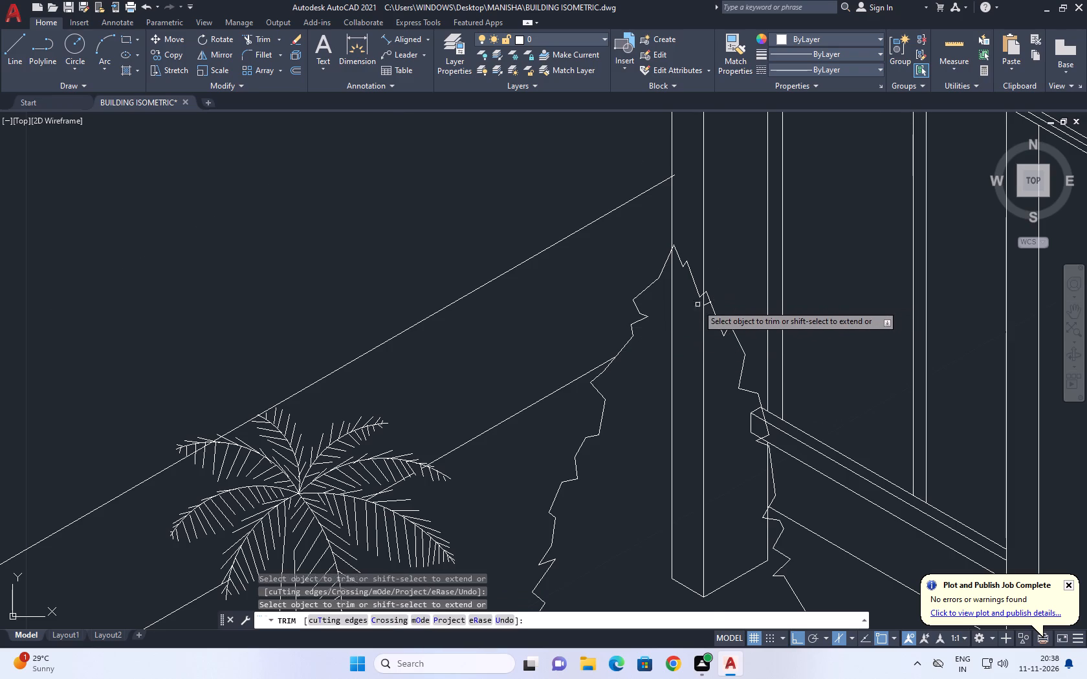
pyautogui.scroll(3, 697, 305)
pyautogui.click(733, 299)
pyautogui.scroll(-9, 736, 333)
pyautogui.moveTo(647, 432); pyautogui.dragTo(684, 378, button='middle')
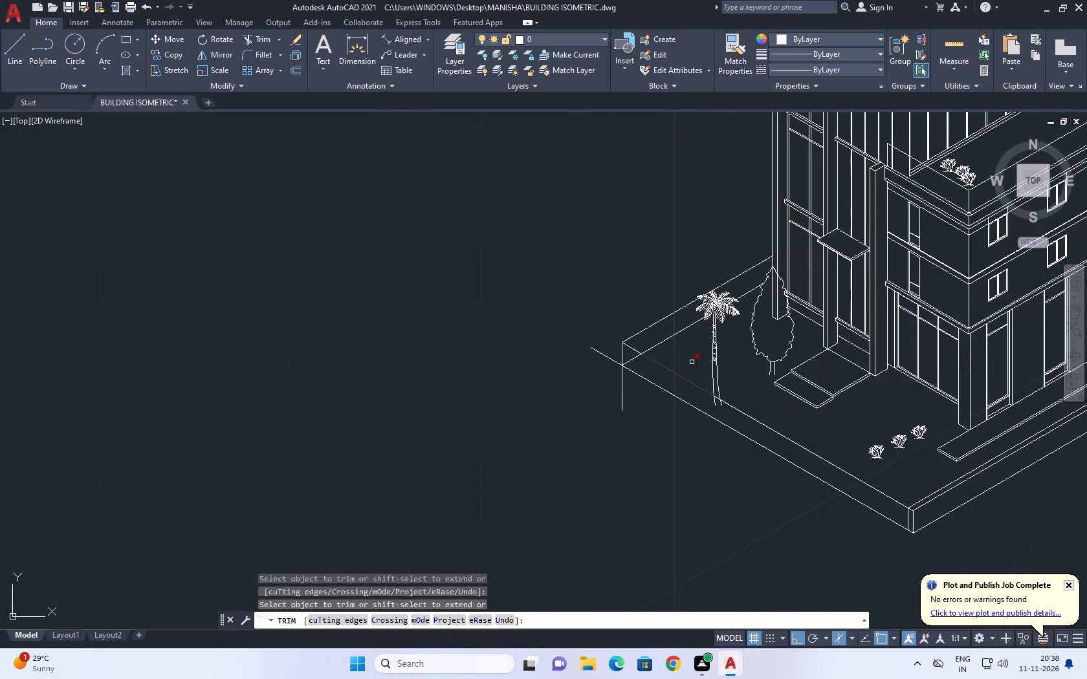
pyautogui.press('Escape')
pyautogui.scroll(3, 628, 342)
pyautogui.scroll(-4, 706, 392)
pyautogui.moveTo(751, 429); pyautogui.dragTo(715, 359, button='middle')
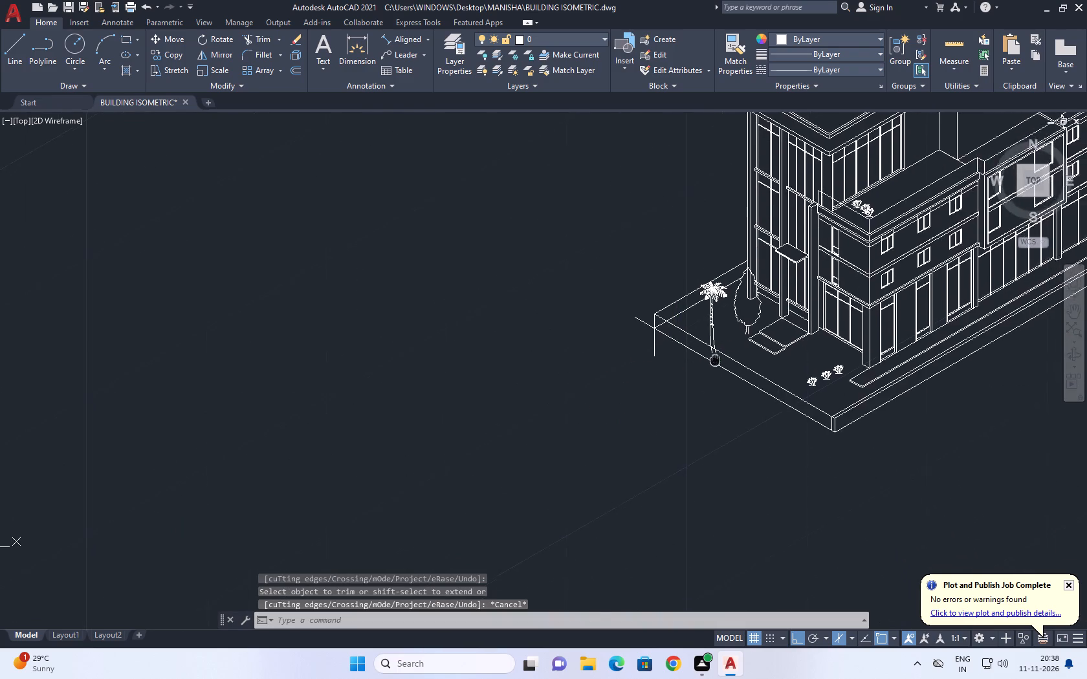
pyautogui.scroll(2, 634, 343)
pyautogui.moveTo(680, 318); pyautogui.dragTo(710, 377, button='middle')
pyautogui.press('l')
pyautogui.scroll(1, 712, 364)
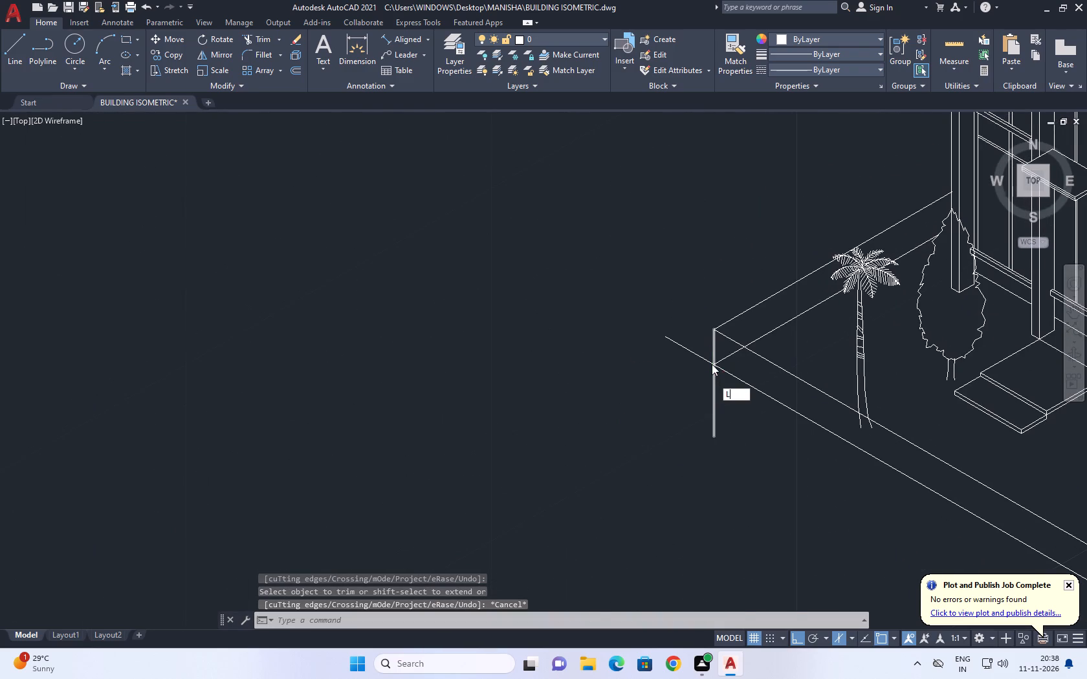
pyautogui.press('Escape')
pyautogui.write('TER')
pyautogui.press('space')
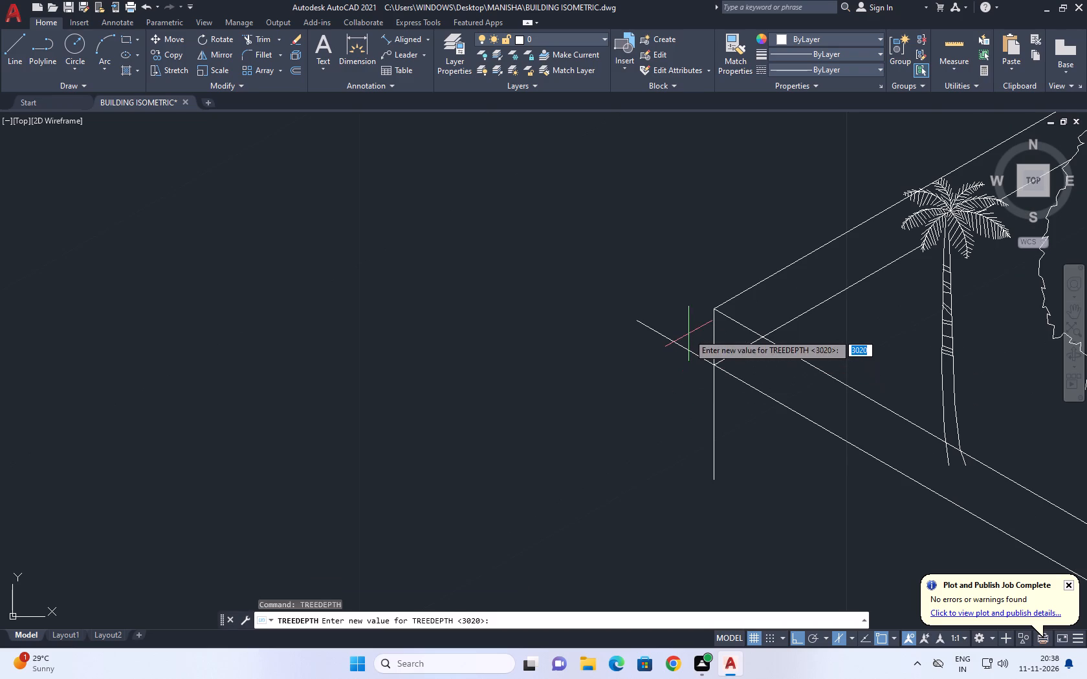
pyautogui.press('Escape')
# Trim the base line and vertical edge overhangs at the palm-side wall corner, and the return base line's piece crossing the front wall face.
pyautogui.write('TR')
pyautogui.press('space')
pyautogui.click(687, 332)
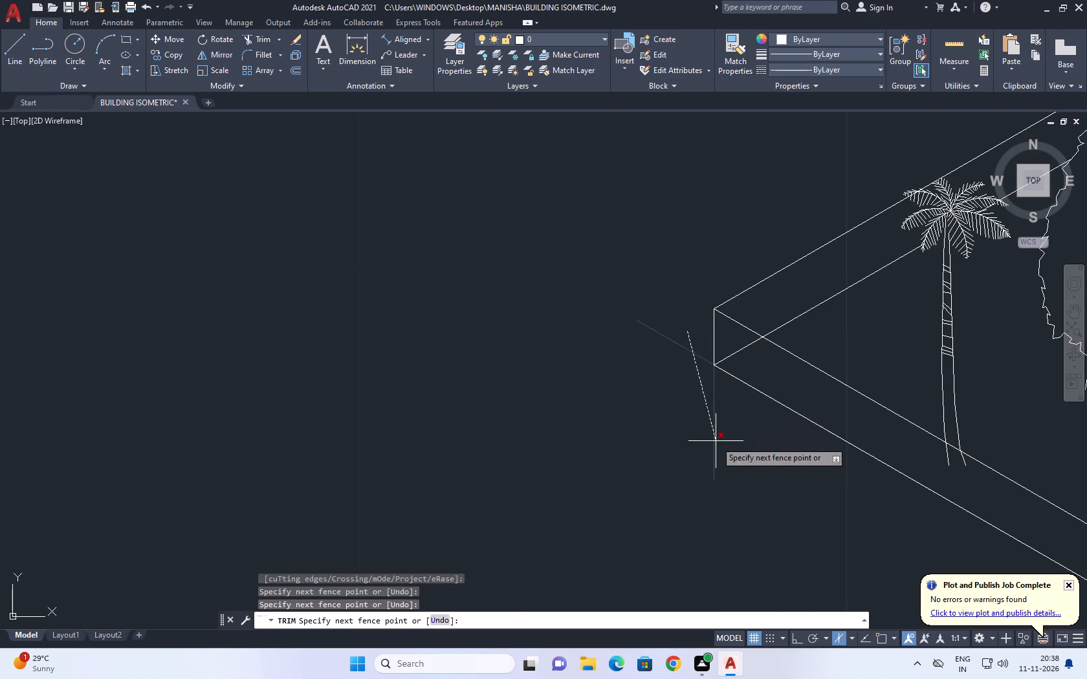
pyautogui.click(723, 454)
pyautogui.click(747, 347)
pyautogui.scroll(-3, 720, 356)
pyautogui.press('Escape')
# Copy the corner's vertical edge about 0.23 units along the front wall in the 330° direction to mark the wall thickness.
pyautogui.scroll(3, 736, 377)
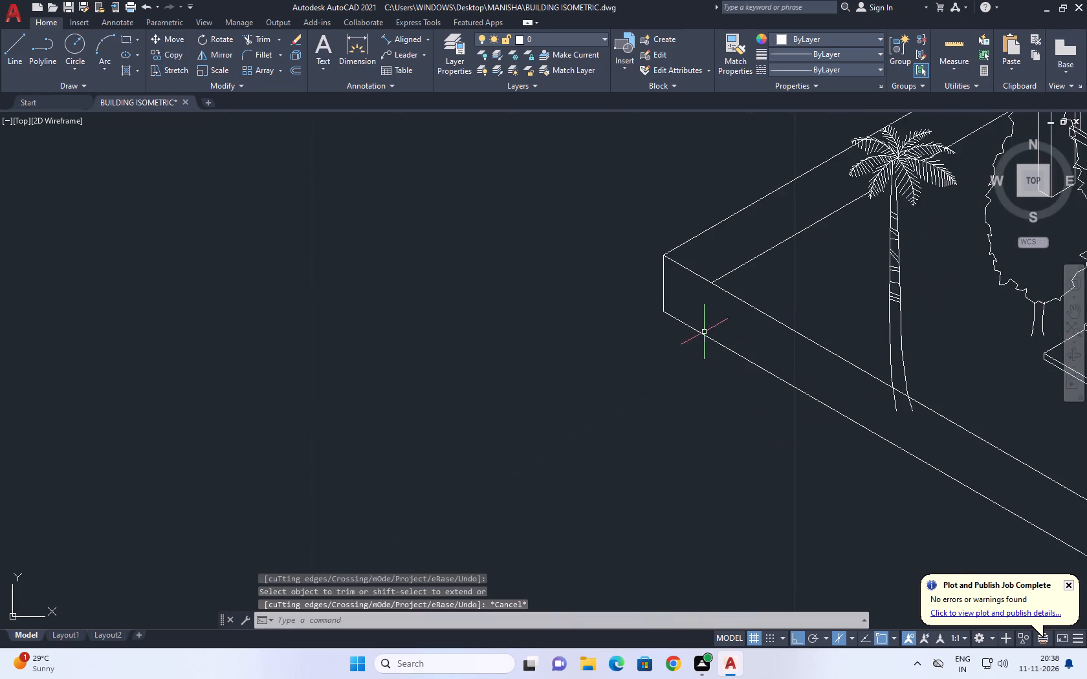
pyautogui.scroll(1, 697, 325)
pyautogui.moveTo(669, 293); pyautogui.dragTo(658, 283)
pyautogui.click(607, 258)
pyautogui.moveTo(644, 314); pyautogui.dragTo(665, 377, button='middle')
pyautogui.write('CO')
pyautogui.press('space')
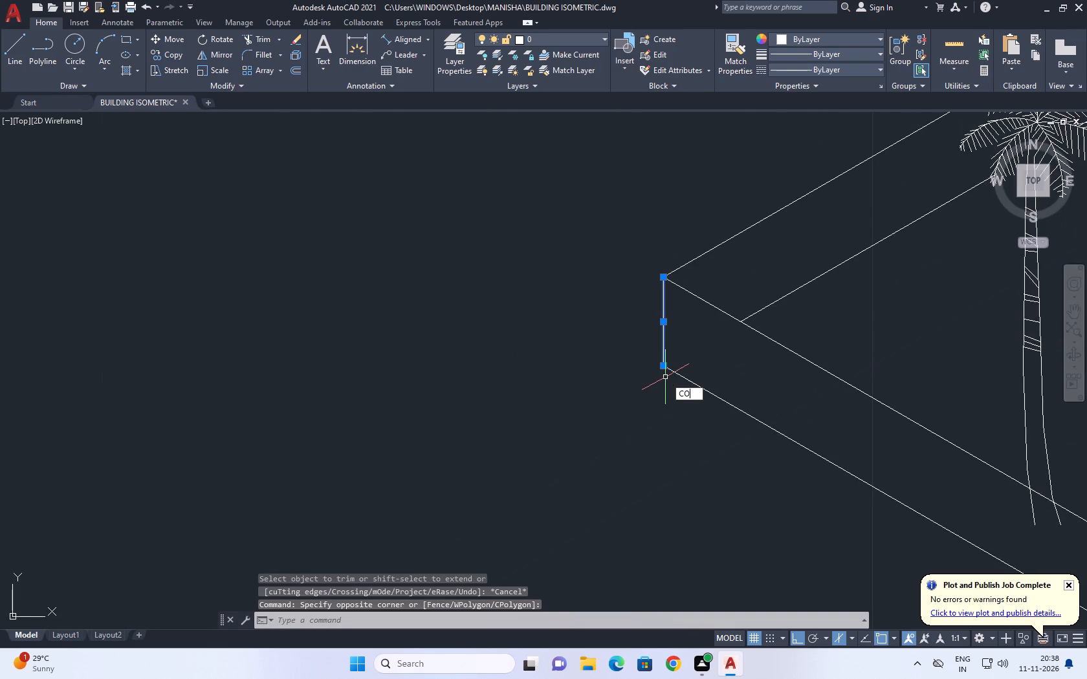
pyautogui.scroll(1, 665, 377)
pyautogui.click(696, 343)
pyautogui.press('F5')
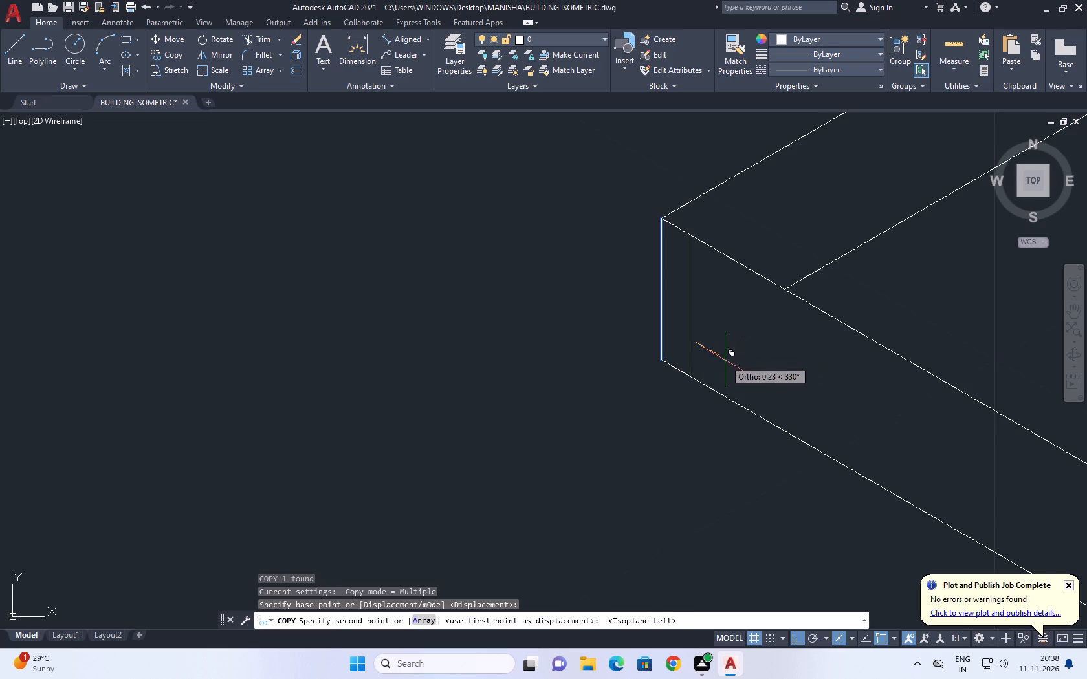
pyautogui.click(725, 360)
pyautogui.press('space')
# Draw the return wall's inner top line from the copied edge's top, parallel to the outer line, up to the palm fronds.
pyautogui.scroll(-2, 685, 327)
pyautogui.moveTo(761, 319); pyautogui.dragTo(681, 358, button='middle')
pyautogui.moveTo(727, 347); pyautogui.dragTo(720, 357, button='middle')
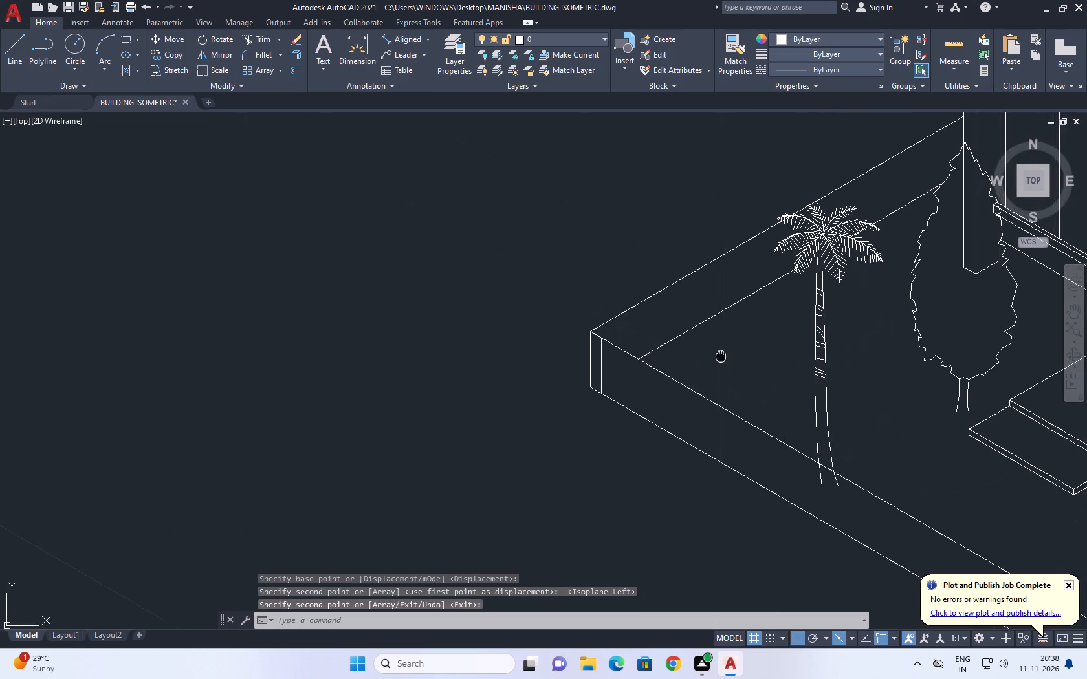
pyautogui.moveTo(720, 357); pyautogui.dragTo(713, 366, button='middle')
pyautogui.press('l')
pyautogui.press('space')
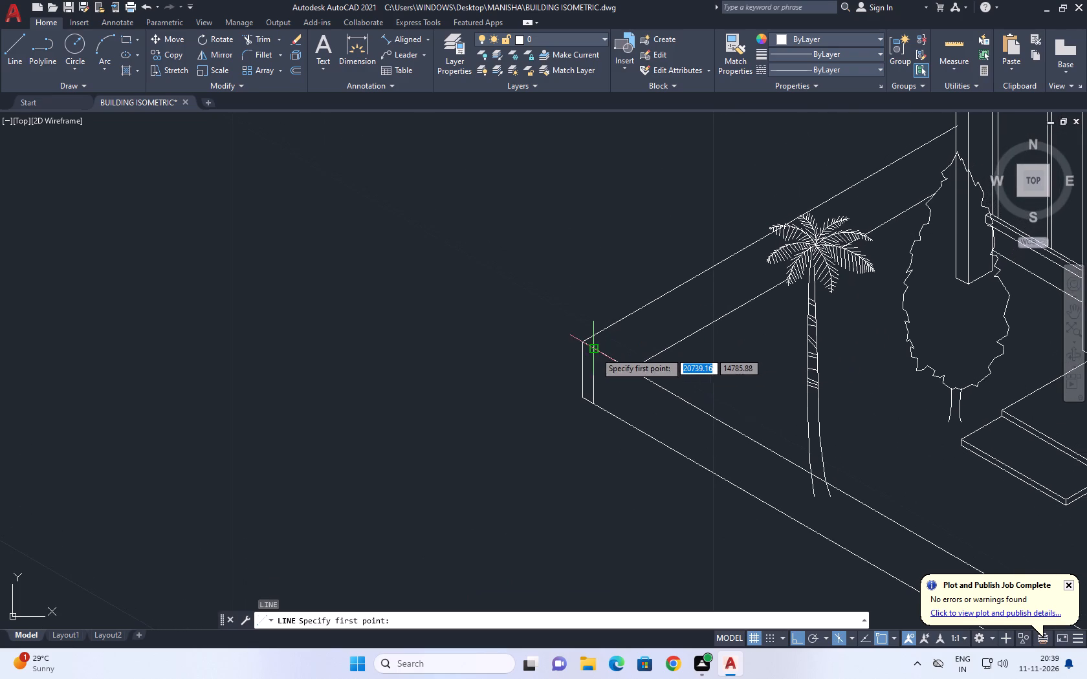
pyautogui.click(595, 352)
pyautogui.moveTo(725, 271); pyautogui.dragTo(684, 332, button='middle')
pyautogui.press('F5')
pyautogui.scroll(2, 688, 342)
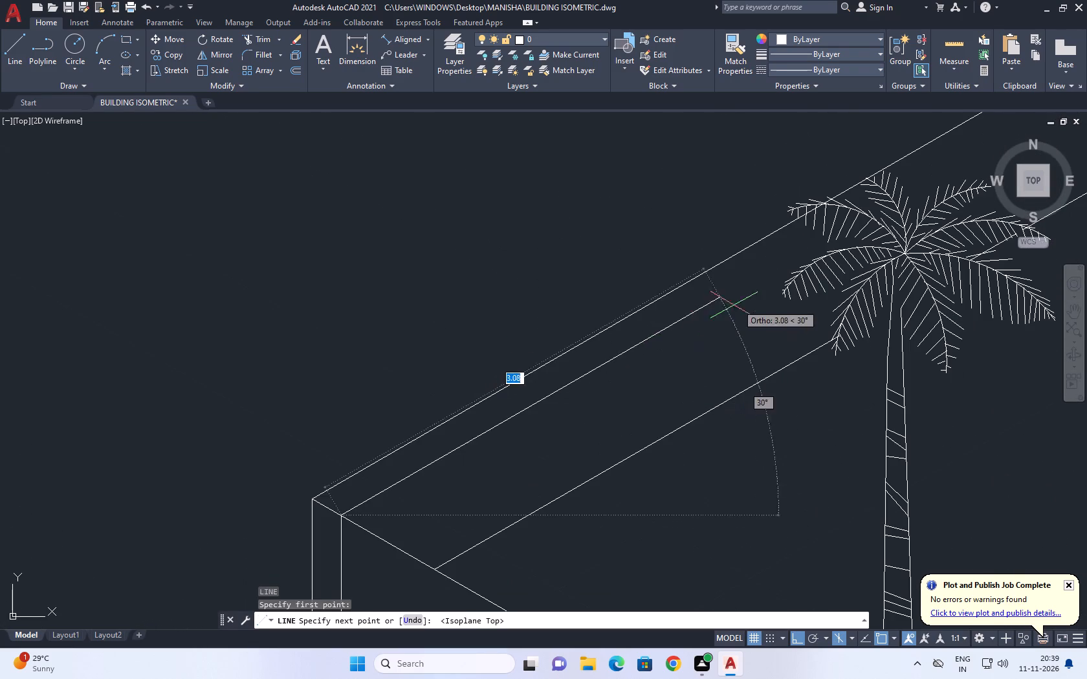
pyautogui.click(791, 253)
pyautogui.press('Escape')
pyautogui.scroll(-2, 770, 258)
pyautogui.scroll(-1, 708, 271)
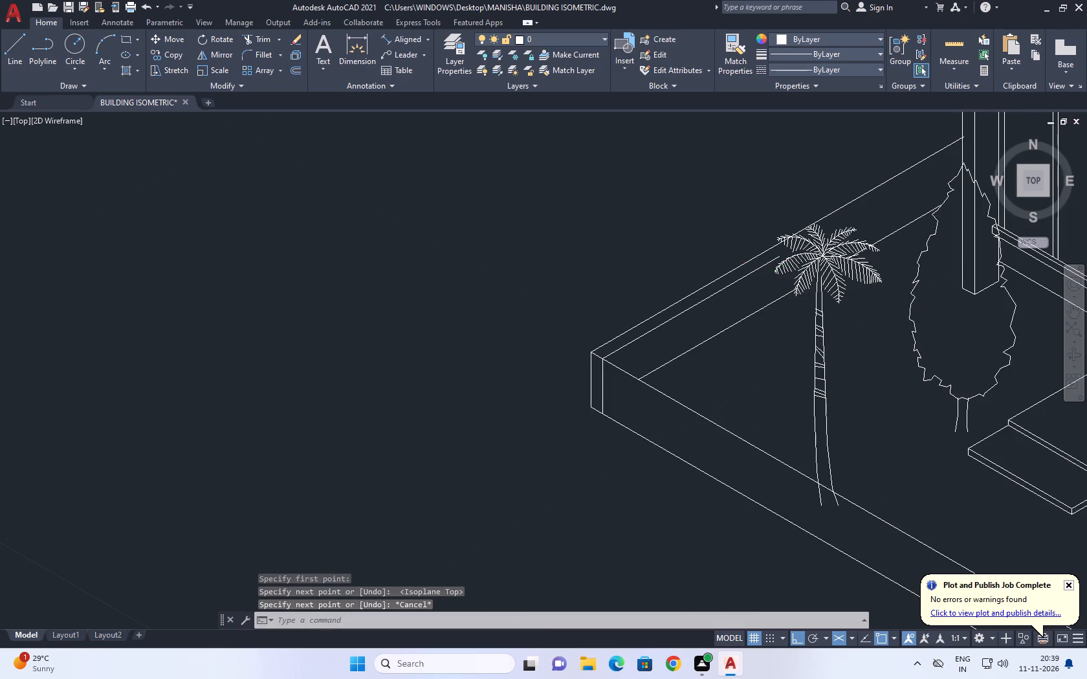
# Erase the return wall's inner top line and the copied inner vertical edge at the palm-side corner.
pyautogui.moveTo(778, 378); pyautogui.dragTo(556, 210, button='middle')
pyautogui.moveTo(523, 243); pyautogui.dragTo(618, 392, button='middle')
pyautogui.scroll(3, 564, 322)
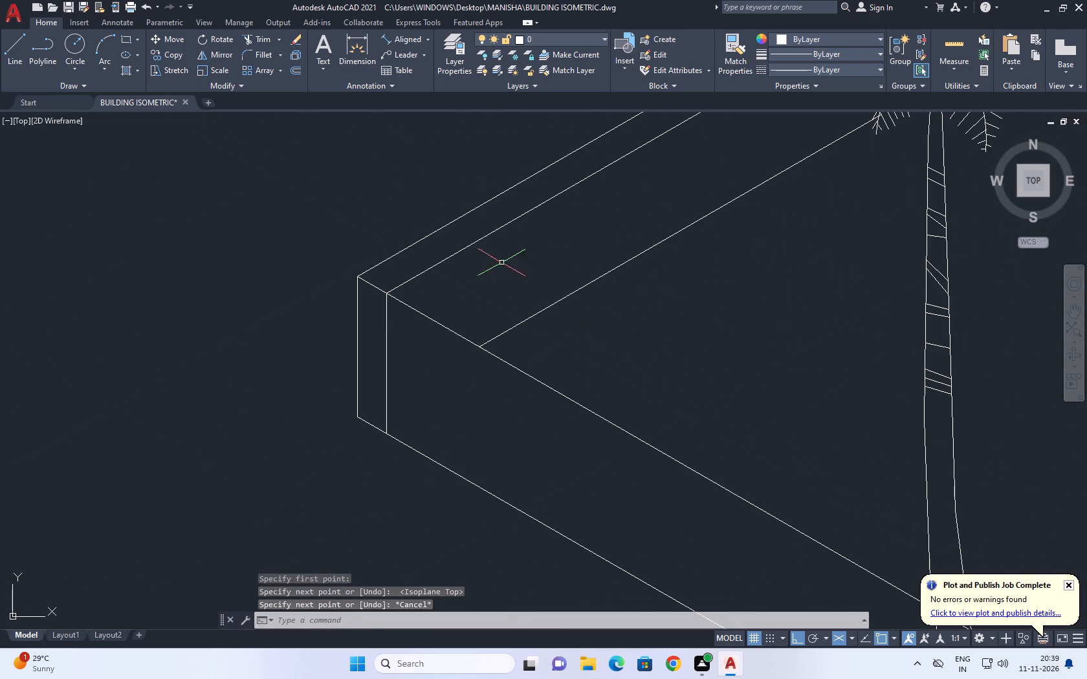
pyautogui.moveTo(492, 257); pyautogui.dragTo(483, 252)
pyautogui.click(455, 235)
pyautogui.click(395, 327)
pyautogui.click(382, 329)
pyautogui.press('Delete')
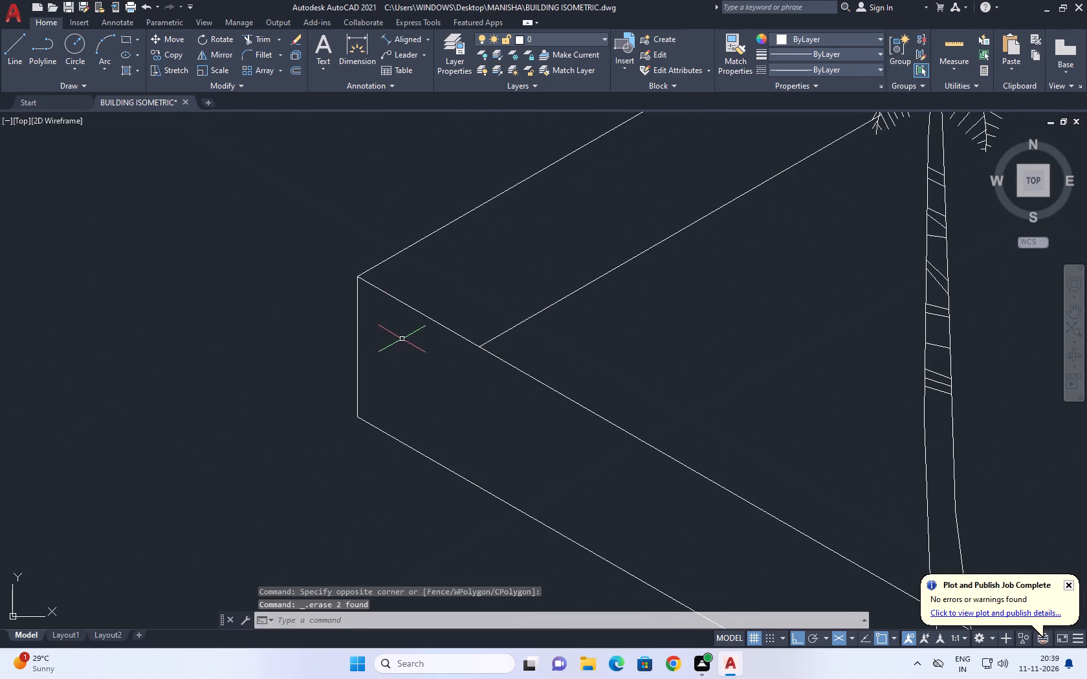
# Copy the return wall's outer top line and corner vertical edge 0.25 units in the 330° direction as the wall thickness.
pyautogui.moveTo(406, 332); pyautogui.dragTo(523, 425, button='middle')
pyautogui.click(527, 349)
pyautogui.click(505, 329)
pyautogui.moveTo(493, 427); pyautogui.dragTo(467, 417)
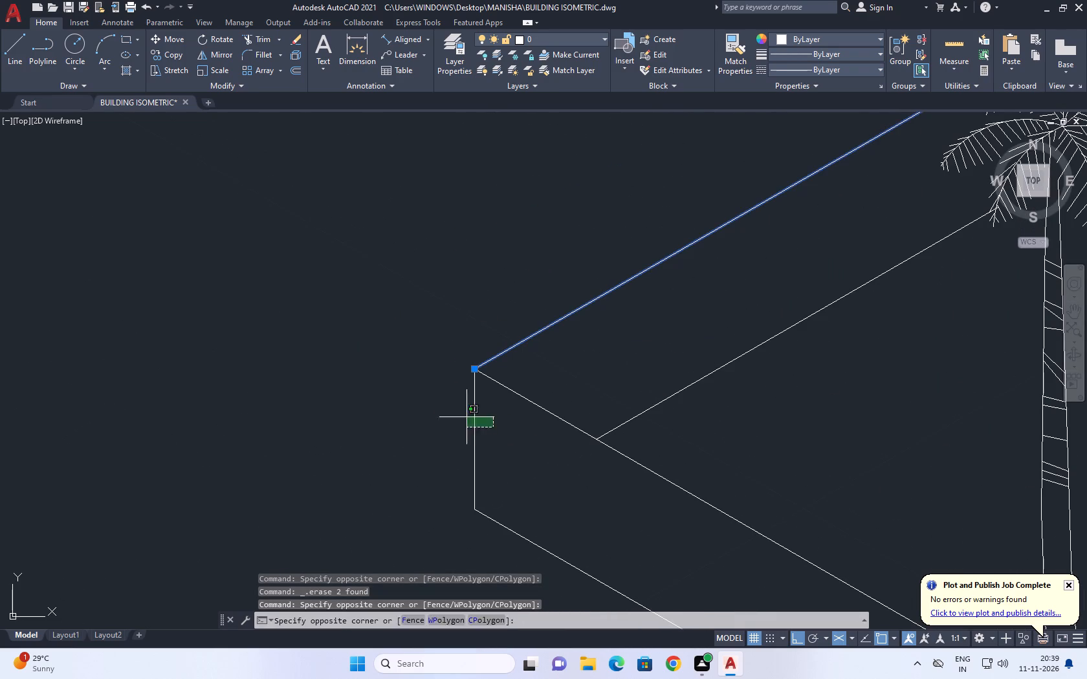
pyautogui.click(443, 406)
pyautogui.moveTo(534, 440); pyautogui.dragTo(455, 411, button='middle')
pyautogui.write('CO')
pyautogui.press('space')
pyautogui.click(436, 343)
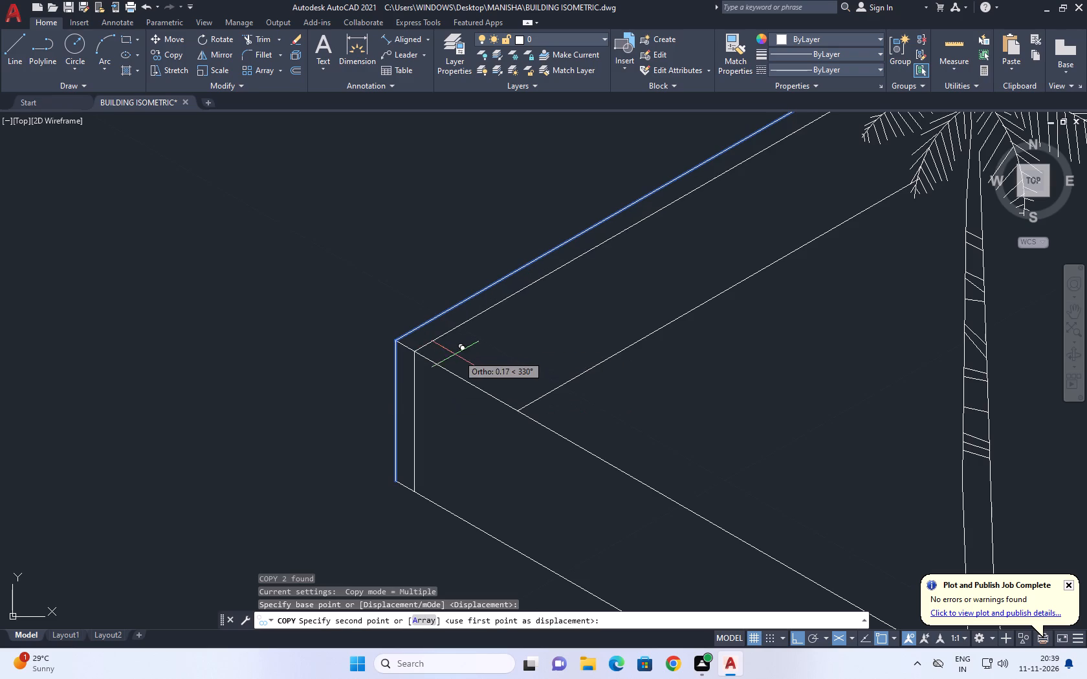
pyautogui.write('0.2')
pyautogui.press('5')
pyautogui.press('Return')
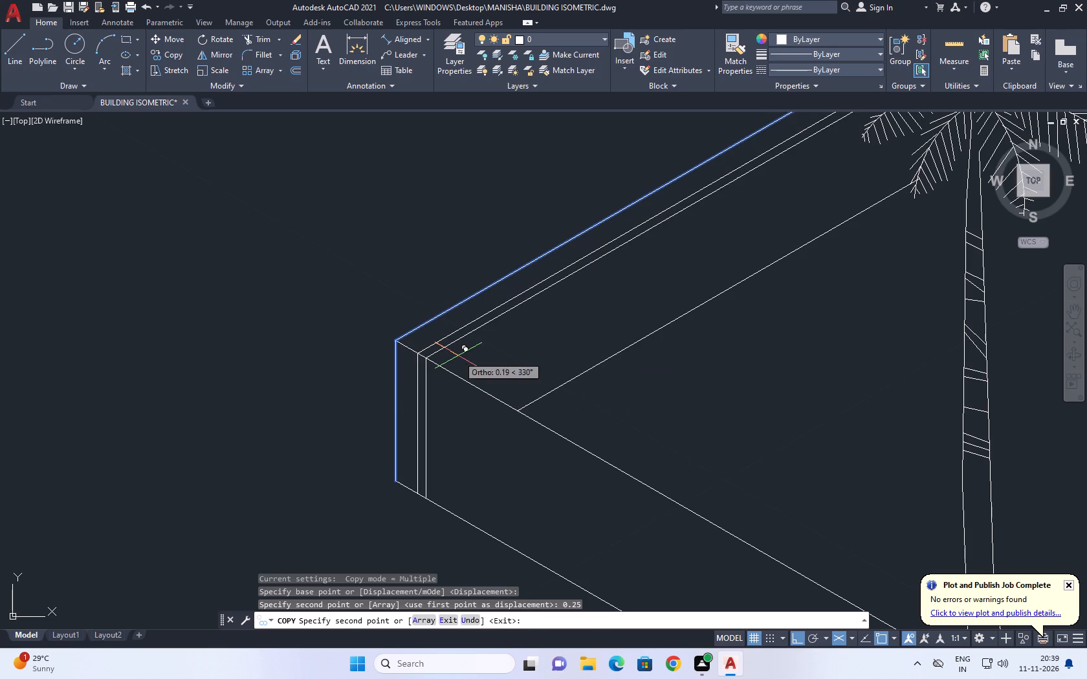
pyautogui.press('Escape')
# Extend the return wall's base line across the front wall face to the inner vertical edge.
pyautogui.scroll(-2, 458, 355)
pyautogui.moveTo(544, 327); pyautogui.dragTo(548, 361, button='middle')
pyautogui.scroll(-1, 548, 370)
pyautogui.moveTo(483, 438); pyautogui.dragTo(490, 343, button='middle')
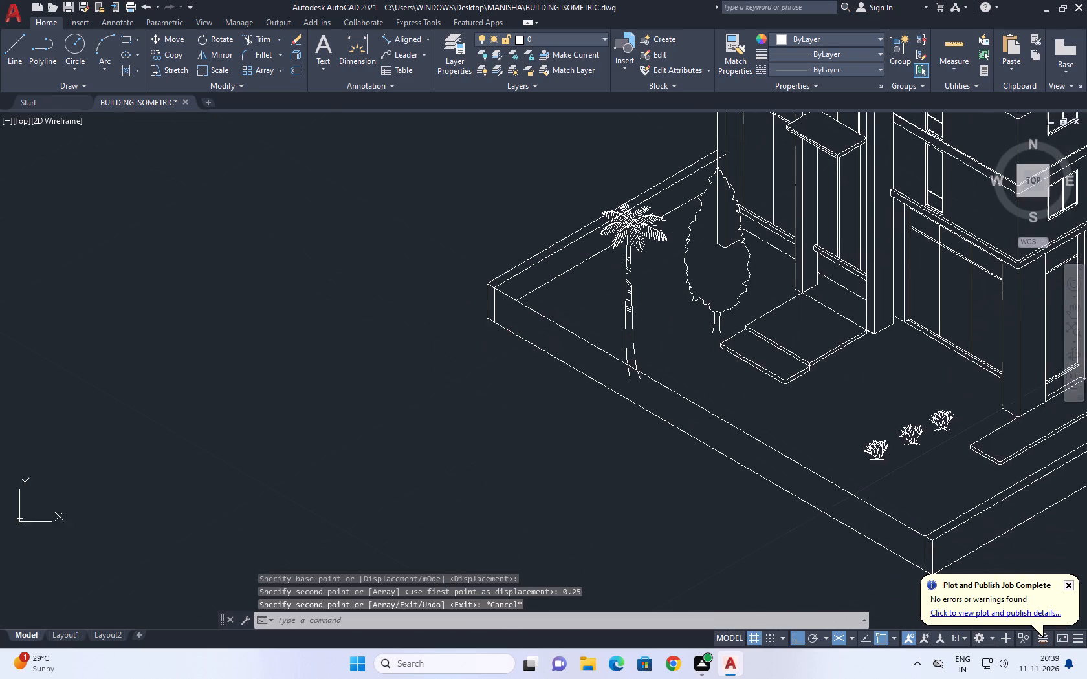
pyautogui.moveTo(558, 428); pyautogui.dragTo(597, 431, button='middle')
pyautogui.scroll(-2, 597, 431)
pyautogui.middleClick(617, 416)
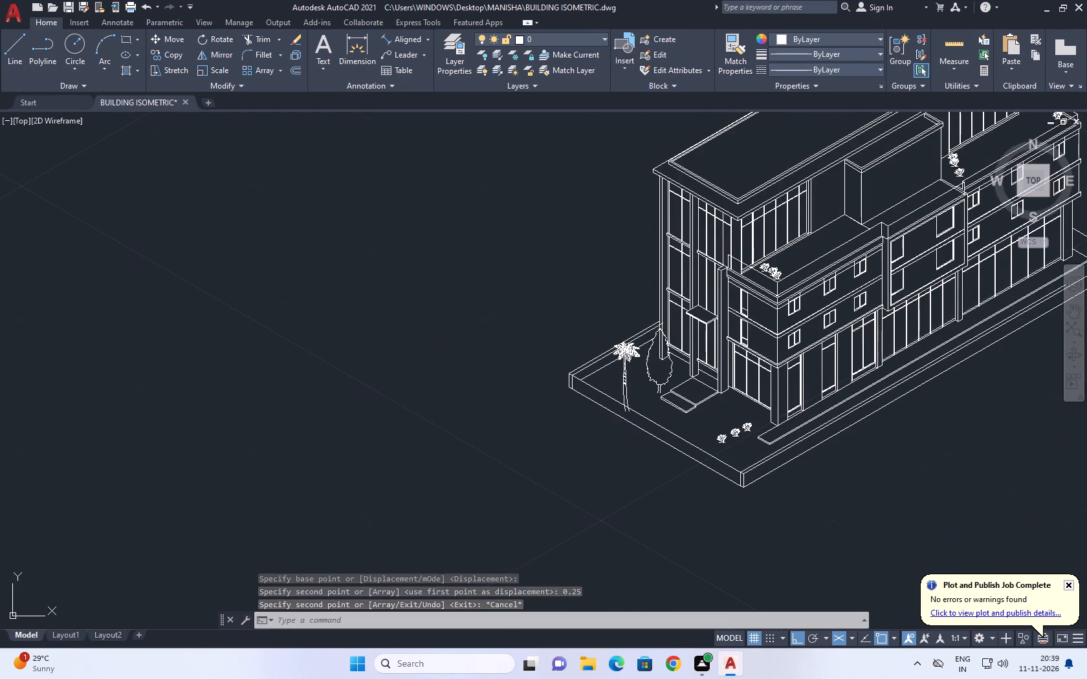
pyautogui.scroll(3, 580, 396)
pyautogui.moveTo(604, 343); pyautogui.dragTo(608, 368, button='middle')
pyautogui.write('EX')
pyautogui.press('space')
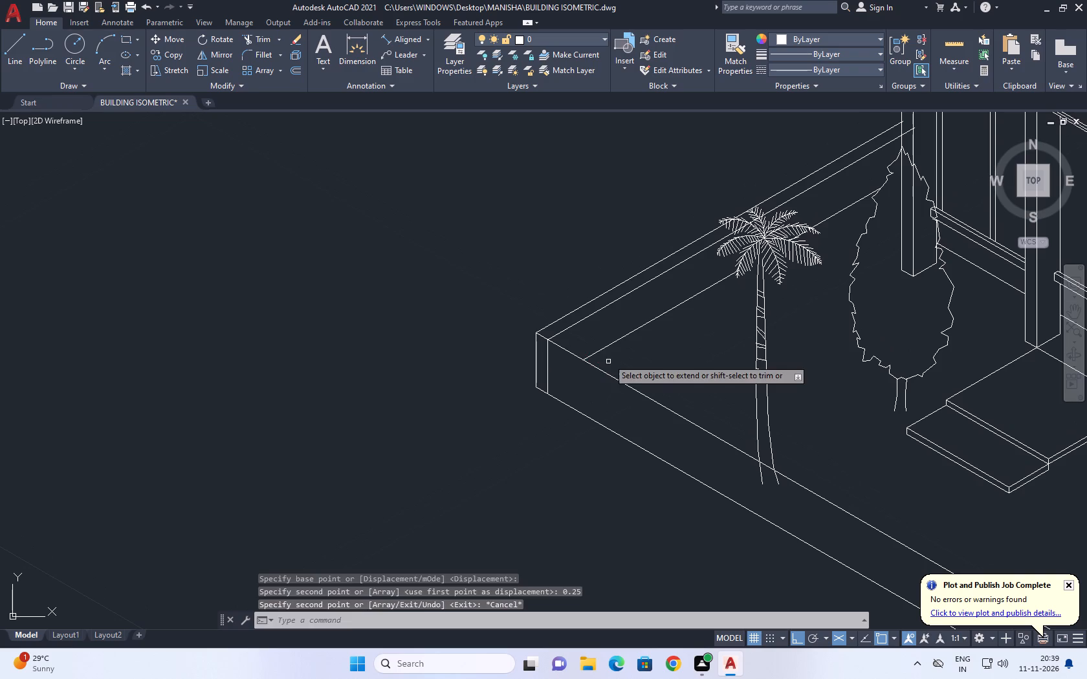
pyautogui.click(606, 345)
pyautogui.press('Escape')
# Move the return wall's base line down from its end to the foot of the inner vertical edge.
pyautogui.scroll(2, 565, 381)
pyautogui.click(569, 362)
pyautogui.click(557, 342)
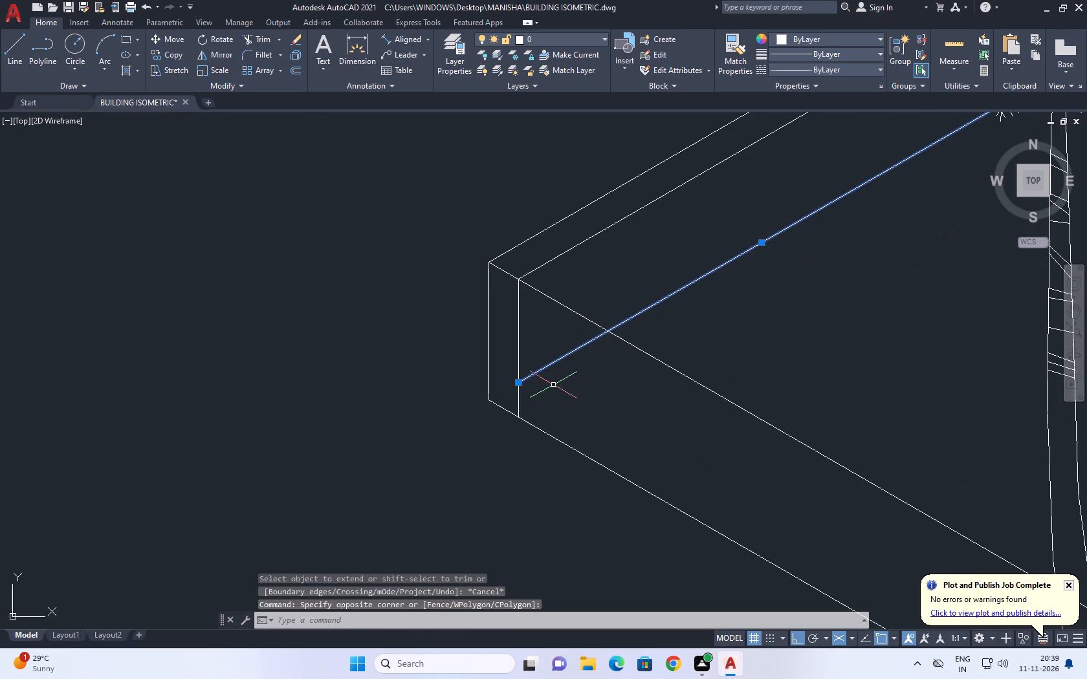
pyautogui.write('M')
pyautogui.press('space')
pyautogui.moveTo(517, 382); pyautogui.dragTo(517, 387)
pyautogui.click(516, 419)
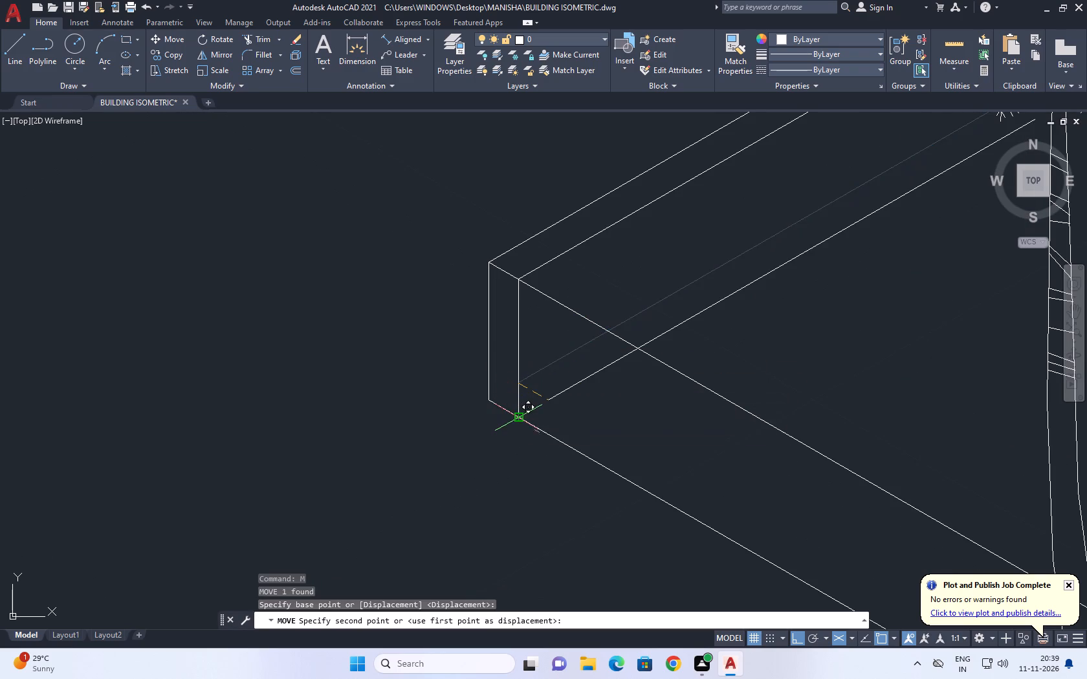
pyautogui.scroll(-4, 525, 383)
pyautogui.press('Escape')
# Extend the moved base line up to the palm trunk.
pyautogui.scroll(2, 614, 355)
pyautogui.write('EX')
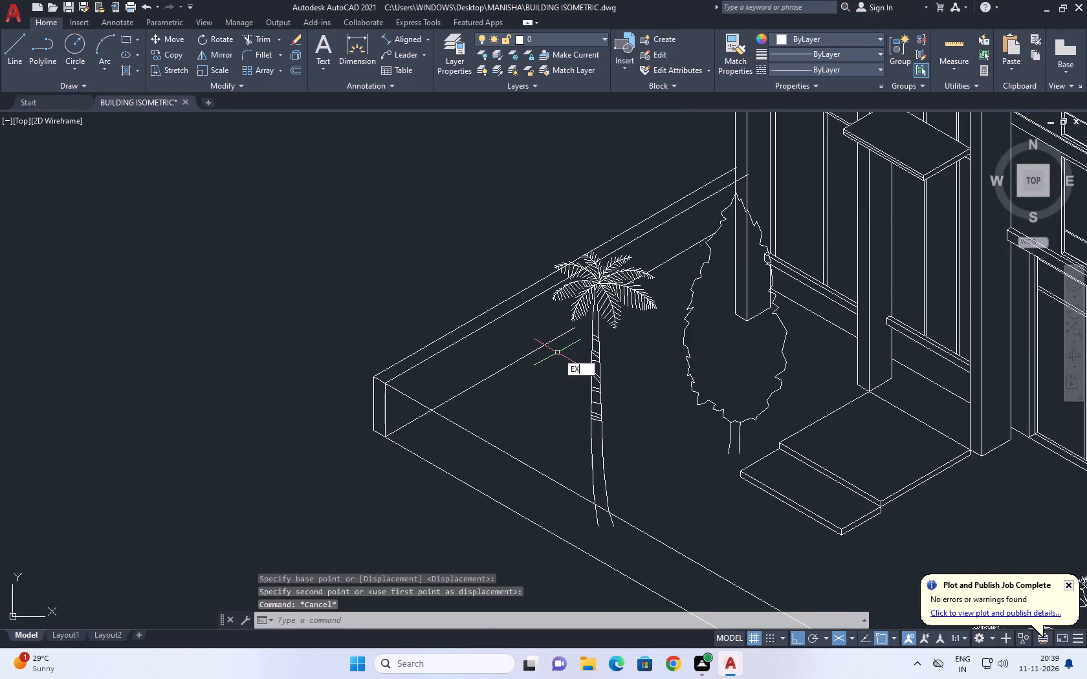
pyautogui.press('space')
pyautogui.click(543, 352)
pyautogui.click(551, 338)
pyautogui.press('Escape')
# Erase the leftover base line piece between the palm fronds and the tree.
pyautogui.scroll(1, 644, 262)
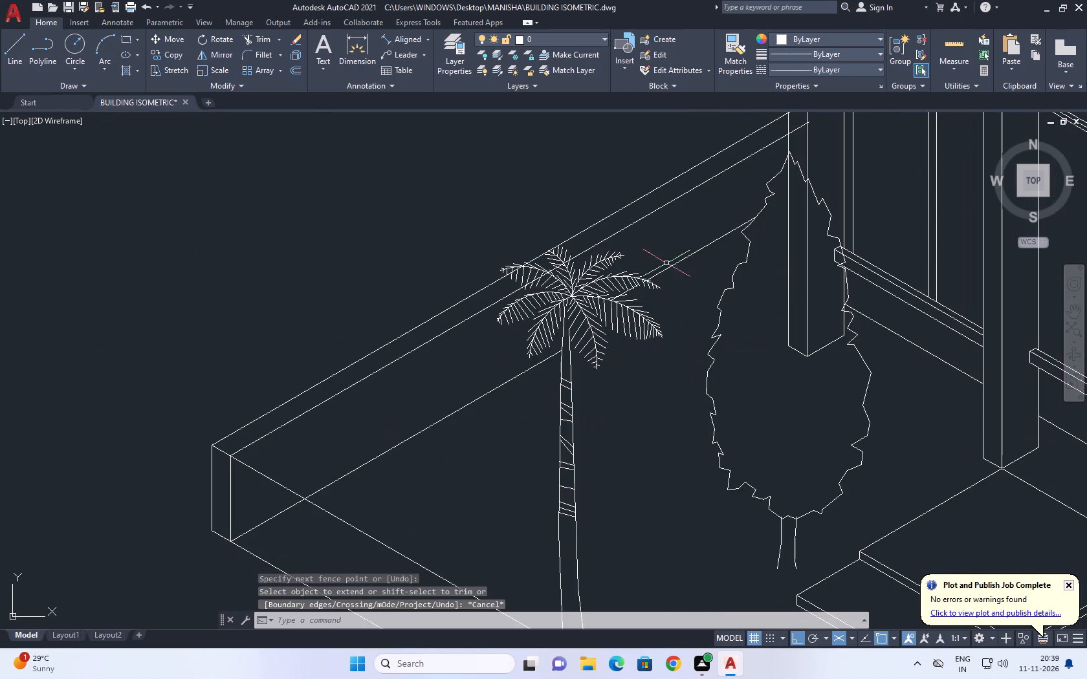
pyautogui.click(677, 274)
pyautogui.click(670, 252)
pyautogui.press('Delete')
pyautogui.scroll(-2, 673, 268)
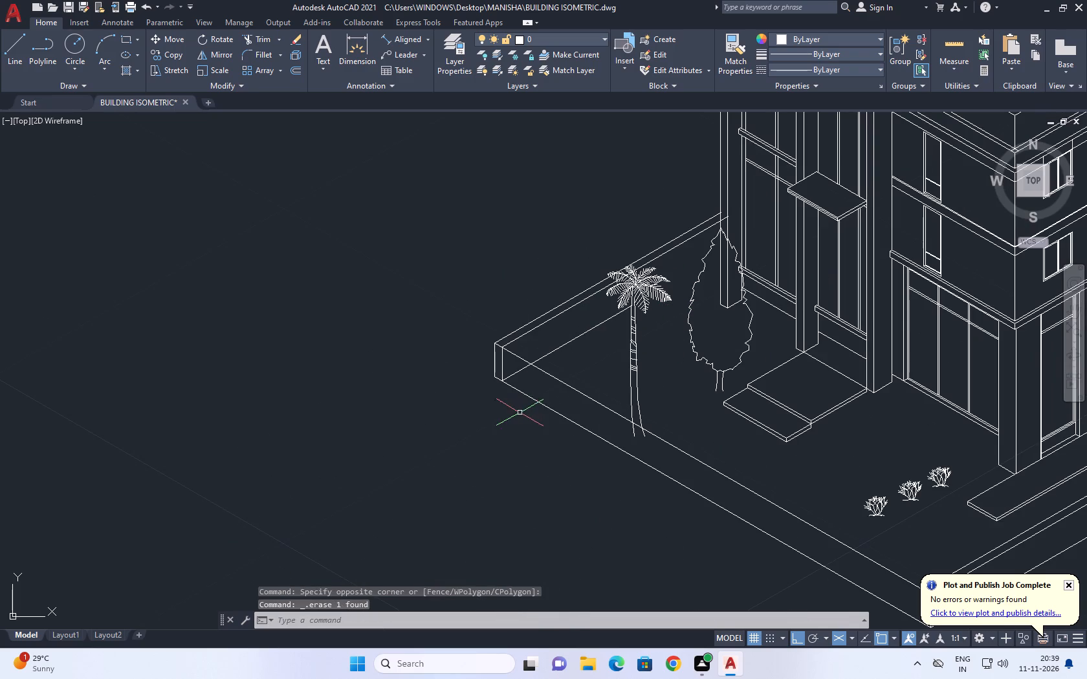
# Trim away the front wall's top line between the return wall and the palm trunk, and remove its bottom line.
pyautogui.scroll(1, 508, 374)
pyautogui.moveTo(572, 393); pyautogui.dragTo(537, 329, button='middle')
pyautogui.scroll(-2, 529, 319)
pyautogui.scroll(-1, 702, 389)
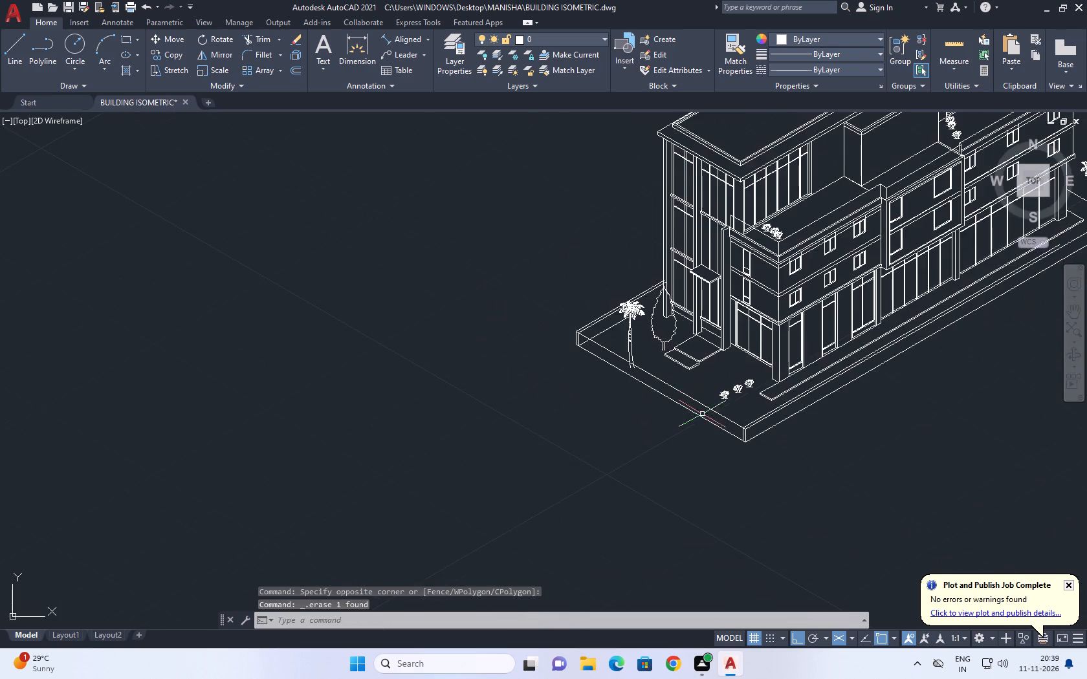
pyautogui.scroll(-1, 798, 387)
pyautogui.moveTo(798, 387); pyautogui.dragTo(631, 431, button='middle')
pyautogui.scroll(2, 584, 420)
pyautogui.moveTo(458, 438); pyautogui.dragTo(517, 423, button='middle')
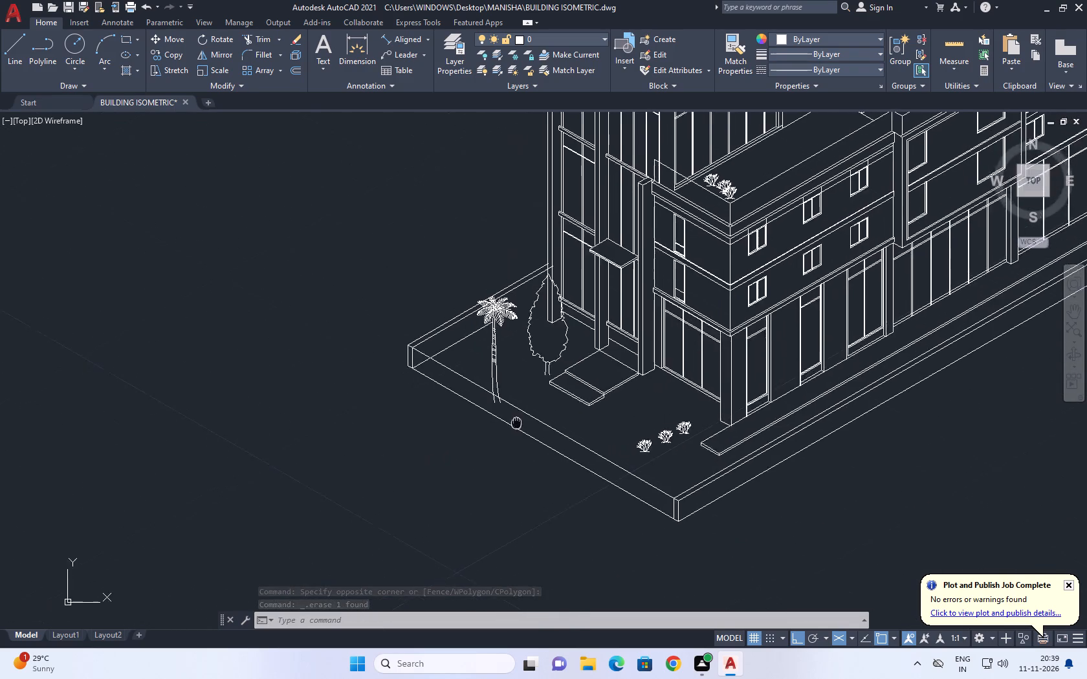
pyautogui.moveTo(517, 423); pyautogui.dragTo(543, 420, button='middle')
pyautogui.scroll(2, 512, 396)
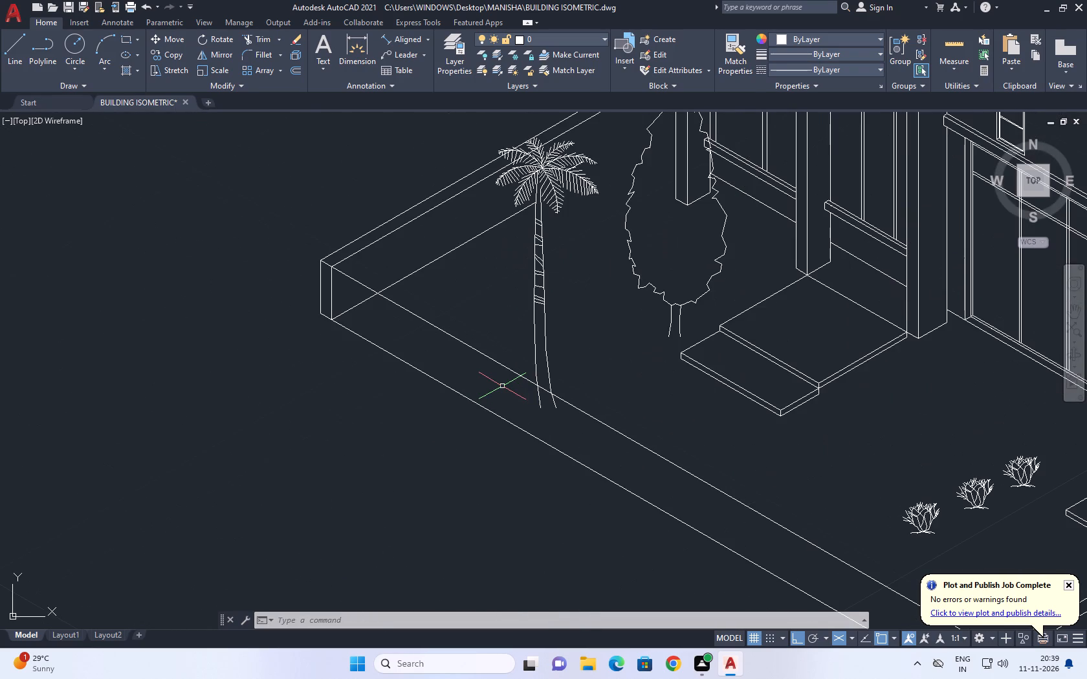
pyautogui.write('TR')
pyautogui.press('space')
pyautogui.click(375, 270)
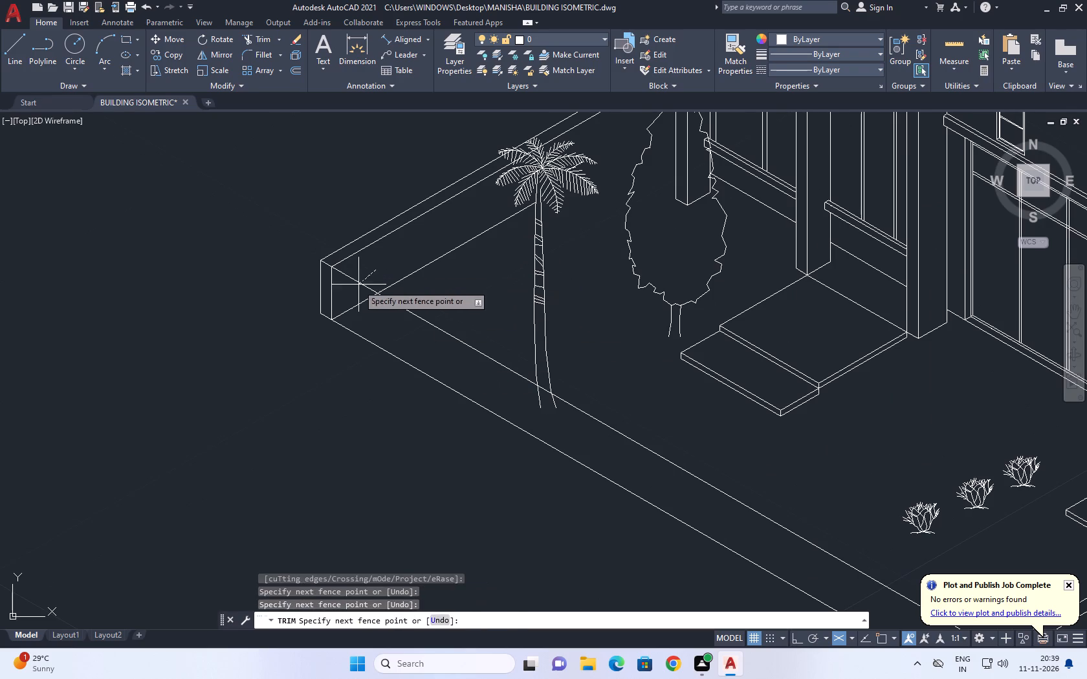
pyautogui.click(347, 291)
pyautogui.click(414, 305)
pyautogui.moveTo(373, 350); pyautogui.dragTo(373, 357)
pyautogui.scroll(-1, 449, 357)
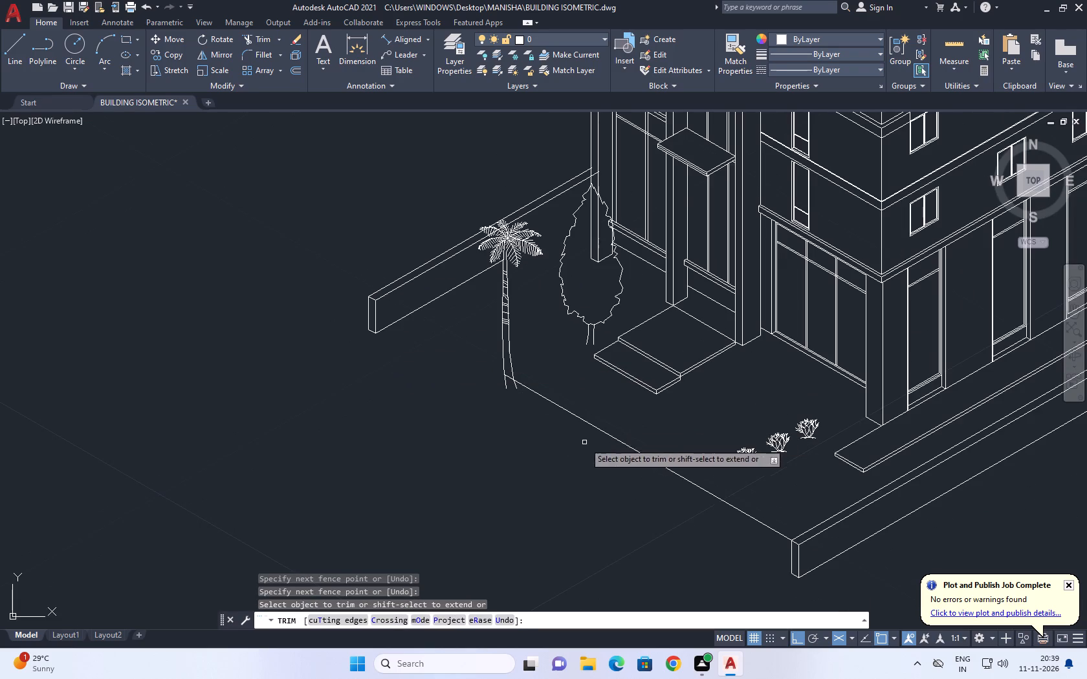
pyautogui.press('Escape')
# Move the palm by the tree about 0.9 units in the 30° direction, clear of the front wall line.
pyautogui.moveTo(537, 323); pyautogui.dragTo(529, 323)
pyautogui.click(501, 329)
pyautogui.moveTo(527, 363); pyautogui.dragTo(548, 407, button='middle')
pyautogui.press('m')
pyautogui.press('space')
pyautogui.scroll(2, 536, 449)
pyautogui.moveTo(523, 437); pyautogui.dragTo(524, 431)
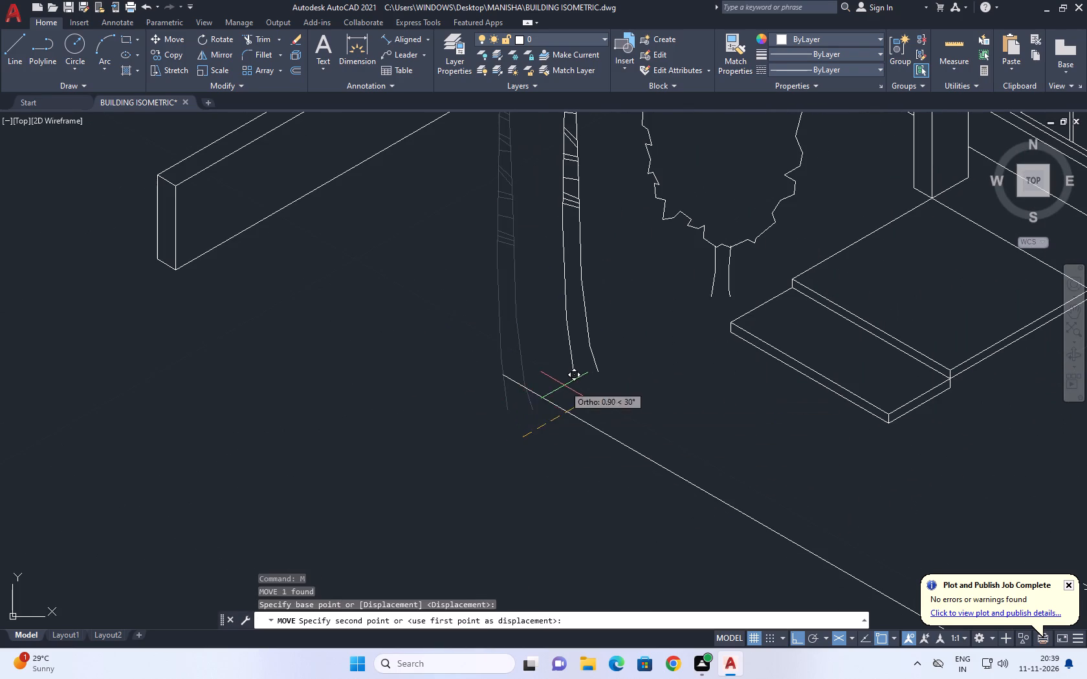
pyautogui.click(565, 385)
# Erase the remaining front wall top line between the palm and the front corner.
pyautogui.moveTo(633, 427); pyautogui.dragTo(611, 433)
pyautogui.click(558, 443)
pyautogui.scroll(-4, 556, 435)
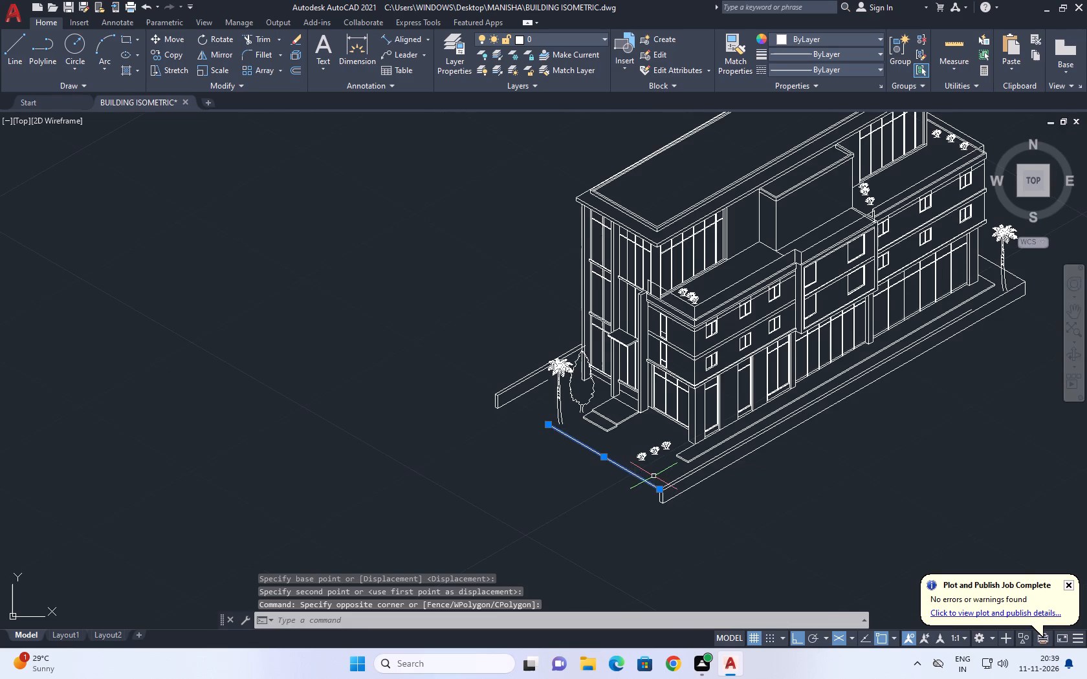
pyautogui.press('Delete')
# Draw a ground line from the foot of the long side wall's end to the inner foot of the return wall.
pyautogui.moveTo(741, 365); pyautogui.dragTo(702, 389, button='middle')
pyautogui.moveTo(524, 508); pyautogui.dragTo(571, 502, button='middle')
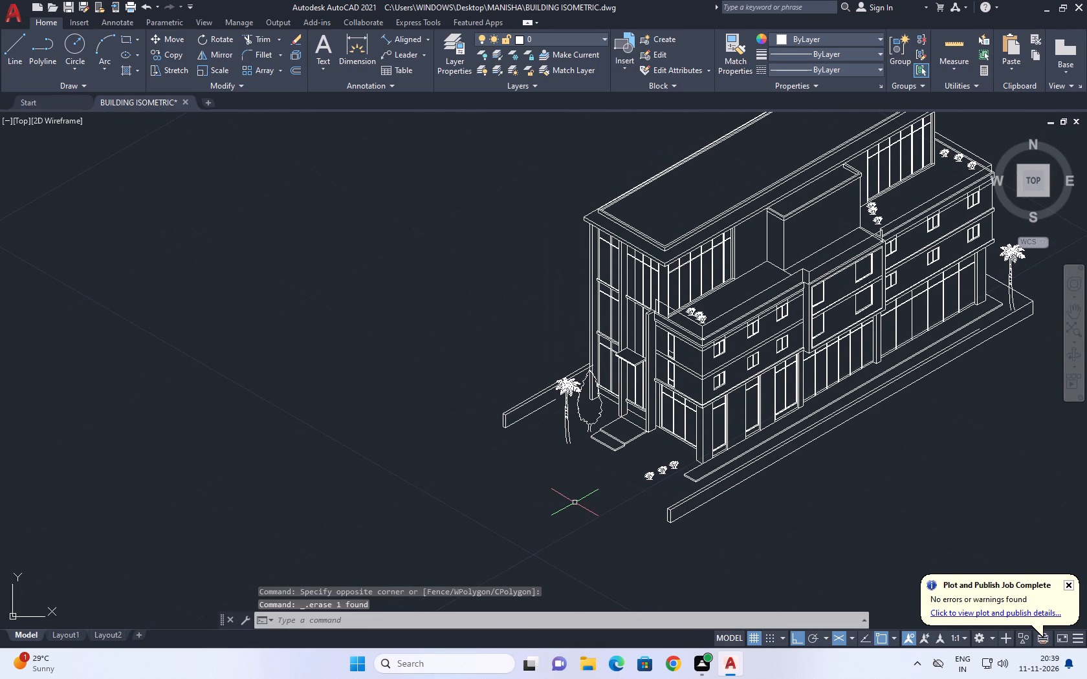
pyautogui.press('l')
pyautogui.press('space')
pyautogui.scroll(2, 671, 541)
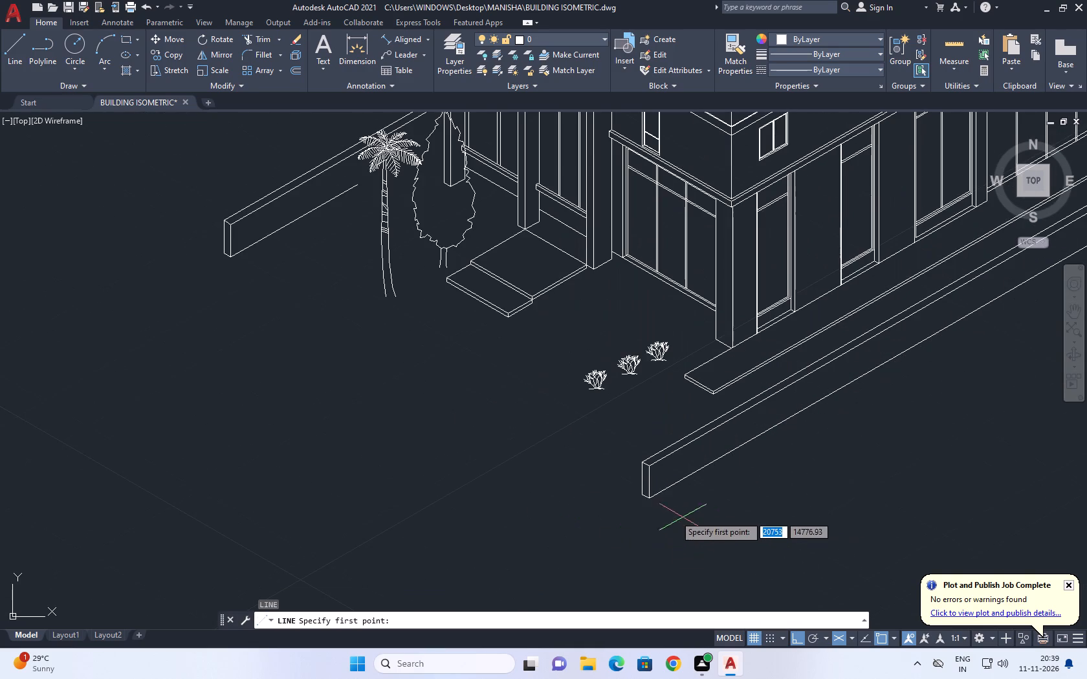
pyautogui.click(638, 499)
pyautogui.moveTo(389, 408); pyautogui.dragTo(504, 508, button='middle')
pyautogui.scroll(2, 373, 394)
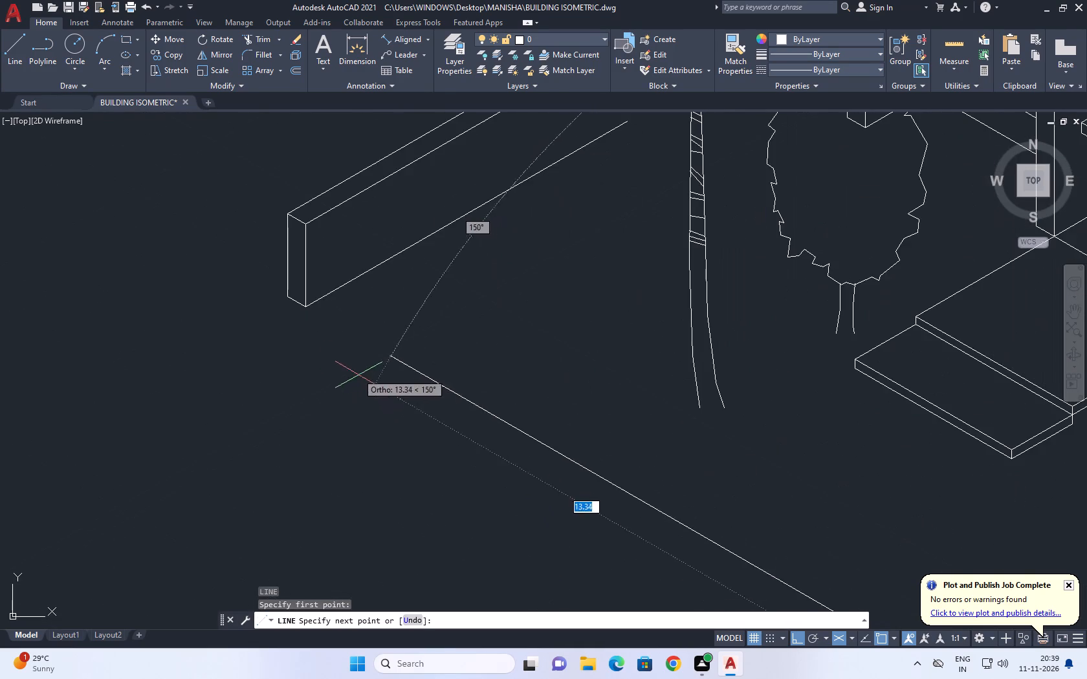
pyautogui.scroll(1, 304, 316)
pyautogui.click(305, 299)
pyautogui.press('Escape')
# Copy the new ground line outward along the 30° axis, away from the building, to form a front strip.
pyautogui.scroll(-3, 391, 288)
pyautogui.moveTo(567, 384); pyautogui.dragTo(523, 399)
pyautogui.click(492, 406)
pyautogui.moveTo(571, 436); pyautogui.dragTo(580, 383, button='middle')
pyautogui.write('CO')
pyautogui.press('space')
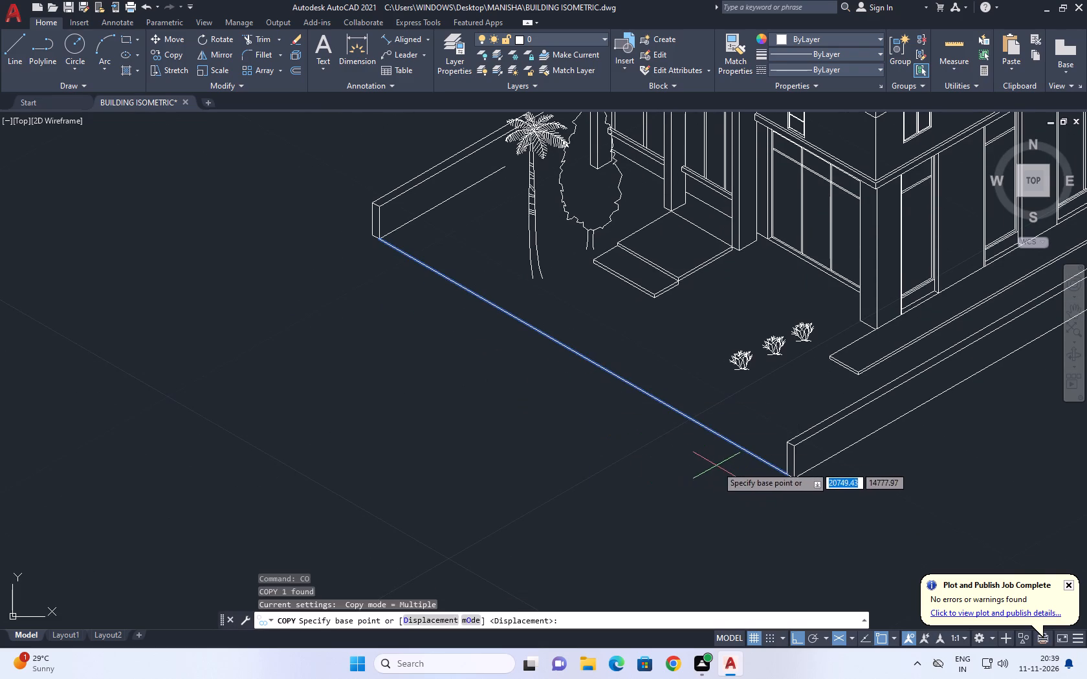
pyautogui.click(784, 471)
pyautogui.click(748, 499)
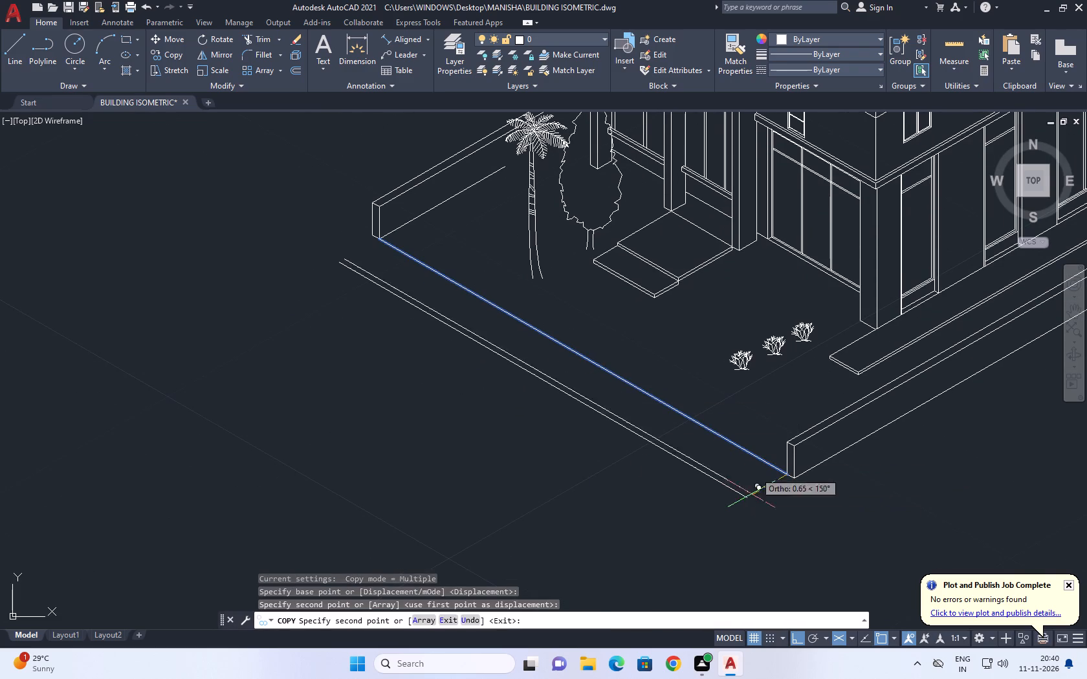
pyautogui.press('space')
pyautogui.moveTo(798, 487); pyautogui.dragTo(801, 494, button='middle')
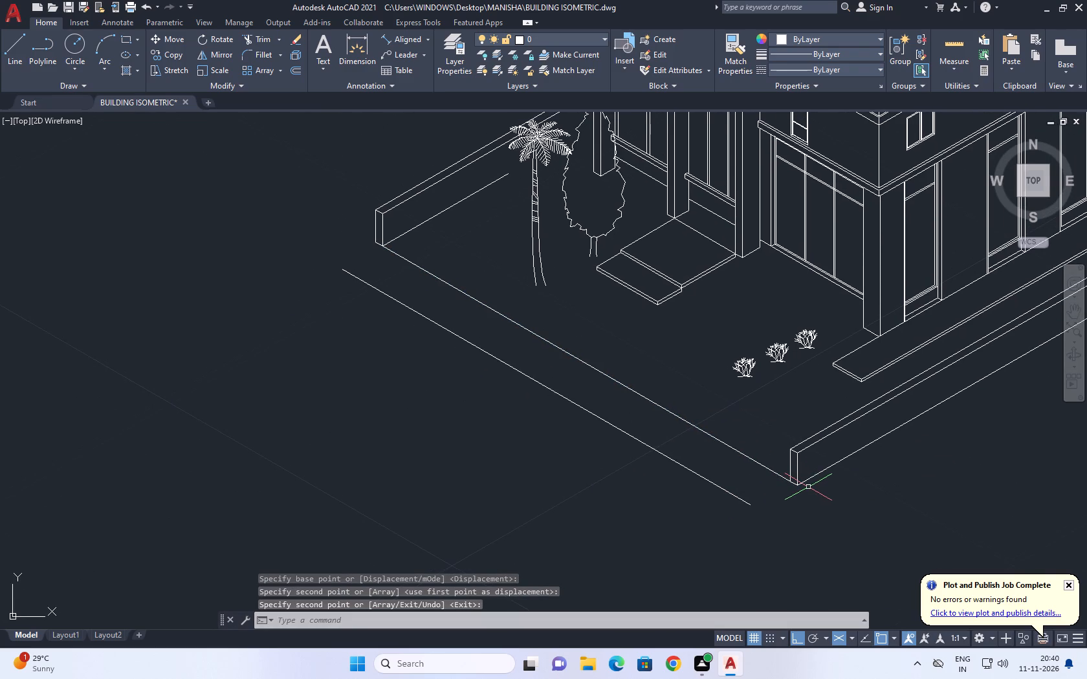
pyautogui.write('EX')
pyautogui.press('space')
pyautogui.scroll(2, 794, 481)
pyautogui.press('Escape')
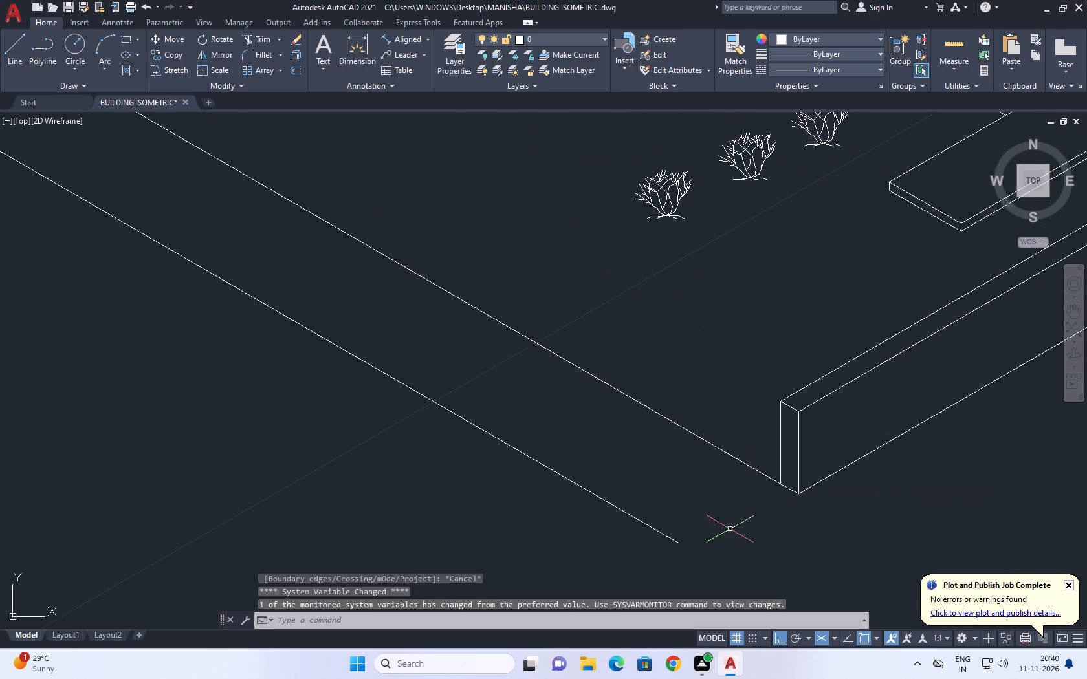
# Draw a line joining the two ground lines' ends at the long side wall.
pyautogui.moveTo(730, 529); pyautogui.dragTo(744, 495, button='middle')
pyautogui.press('l')
pyautogui.press('space')
pyautogui.click(792, 448)
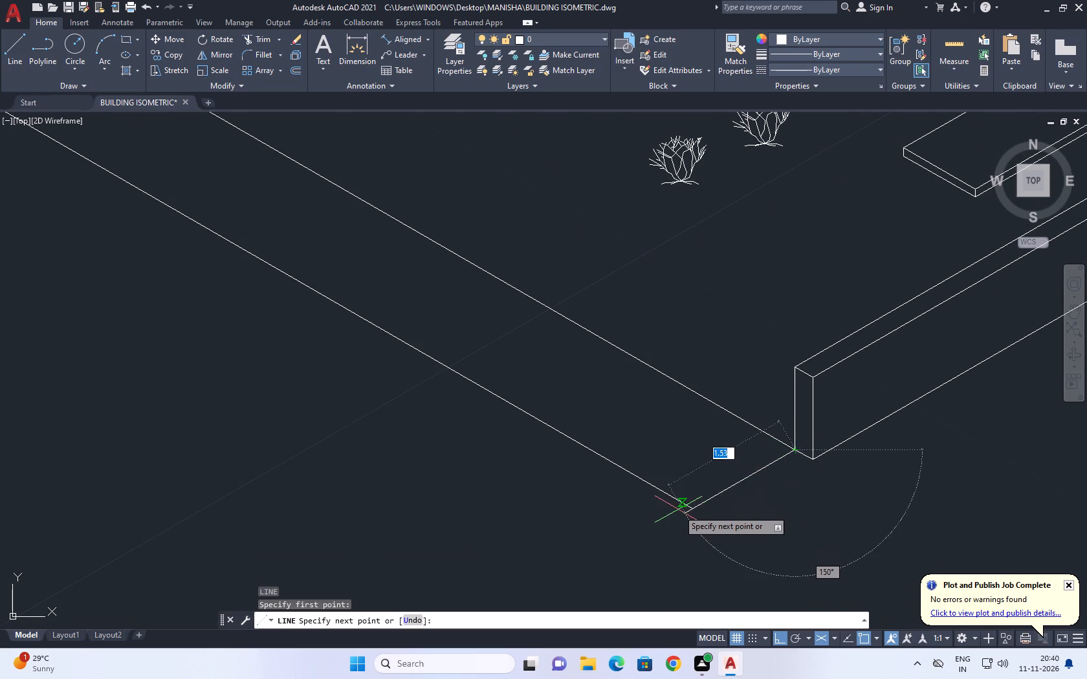
pyautogui.click(693, 507)
pyautogui.press('space')
# Draw a line joining the two ground lines' ends at the return wall.
pyautogui.scroll(-4, 619, 483)
pyautogui.moveTo(406, 372); pyautogui.dragTo(476, 442, button='middle')
pyautogui.scroll(2, 457, 388)
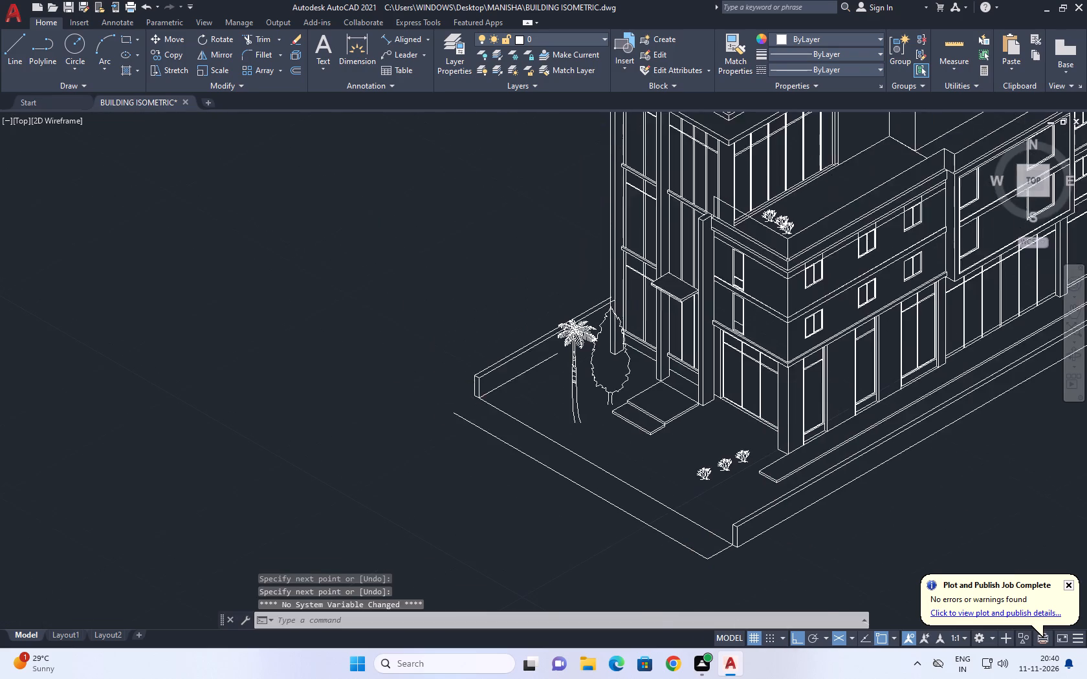
pyautogui.scroll(1, 457, 388)
pyautogui.press('space')
pyautogui.click(535, 436)
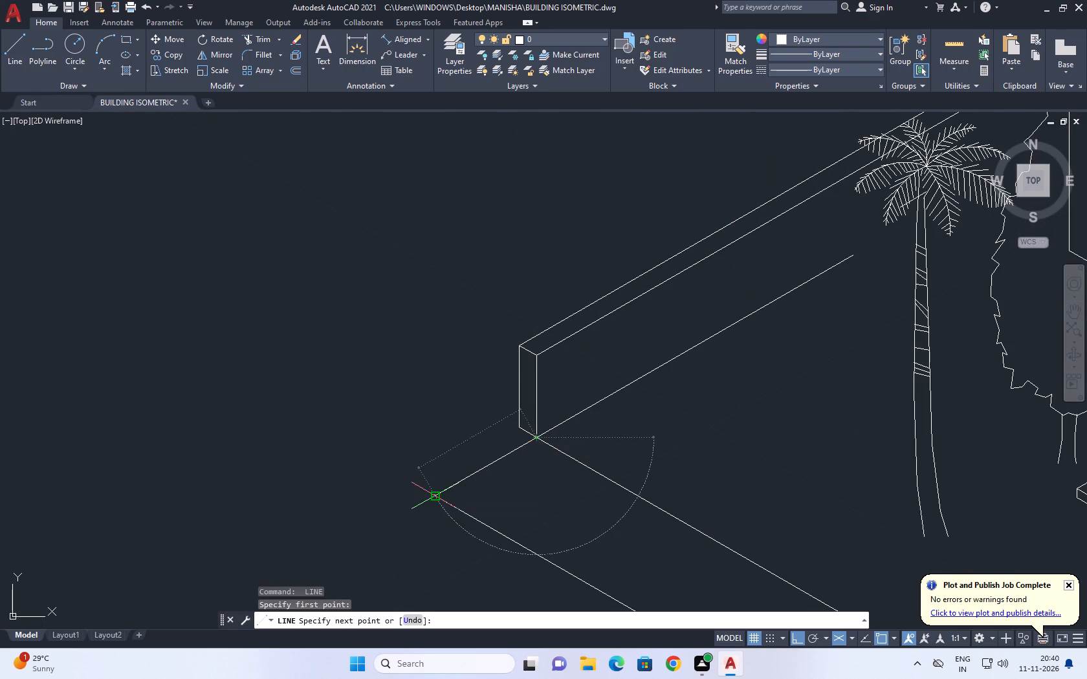
pyautogui.click(433, 493)
pyautogui.press('space')
# Erase the three plants beside the raised middle block on the far roof terrace.
pyautogui.scroll(-5, 433, 410)
pyautogui.moveTo(552, 447); pyautogui.dragTo(482, 413, button='middle')
pyautogui.moveTo(683, 392); pyautogui.dragTo(657, 406, button='middle')
pyautogui.moveTo(682, 388); pyautogui.dragTo(656, 407, button='middle')
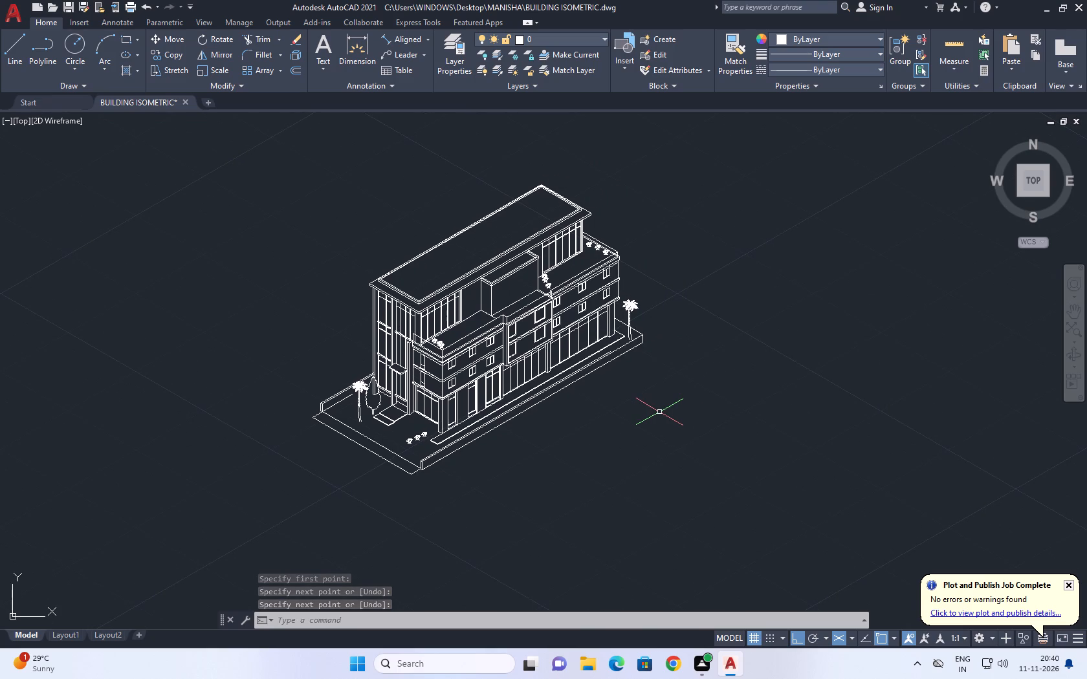
pyautogui.scroll(2, 545, 293)
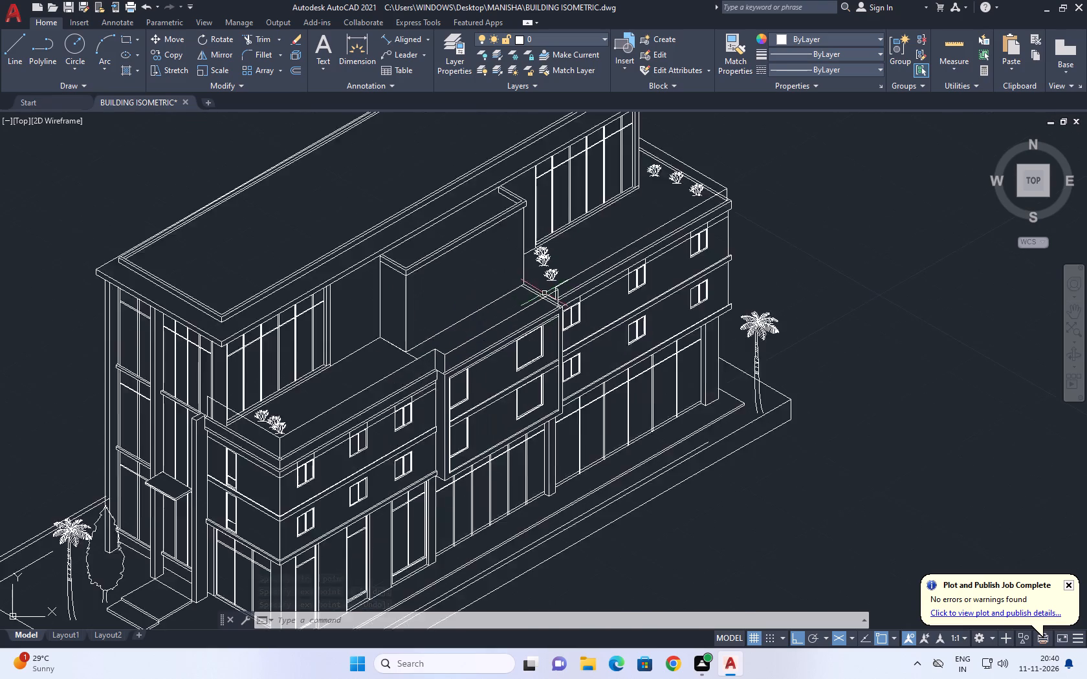
pyautogui.scroll(3, 544, 293)
pyautogui.click(553, 195)
pyautogui.click(500, 210)
pyautogui.moveTo(543, 257); pyautogui.dragTo(543, 263)
pyautogui.click(528, 287)
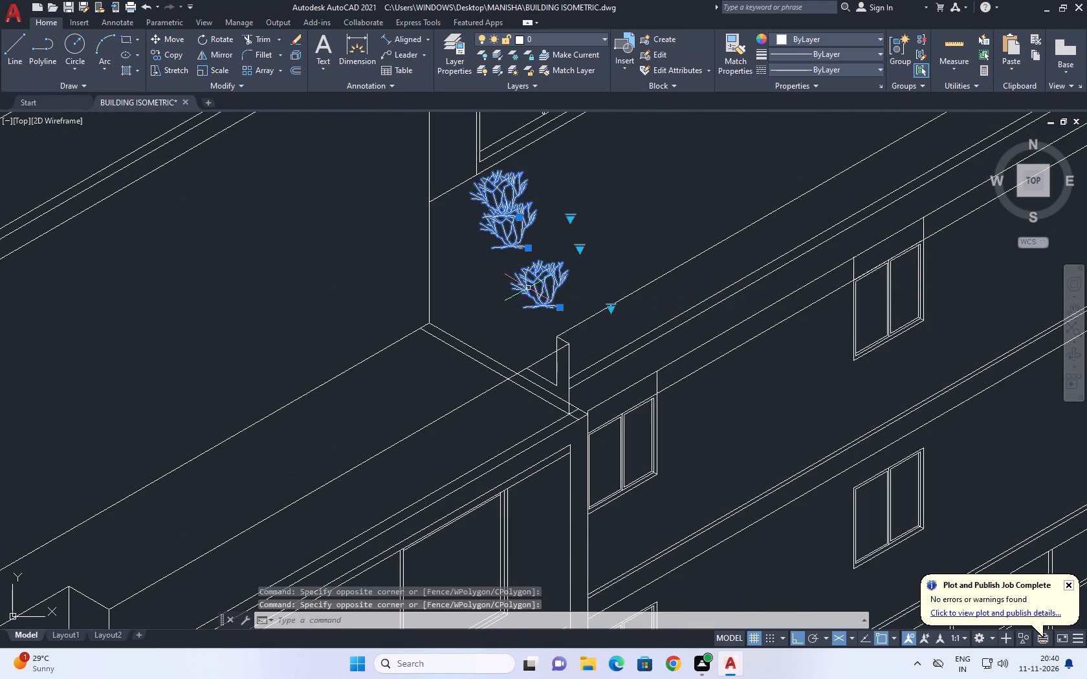
pyautogui.press('Delete')
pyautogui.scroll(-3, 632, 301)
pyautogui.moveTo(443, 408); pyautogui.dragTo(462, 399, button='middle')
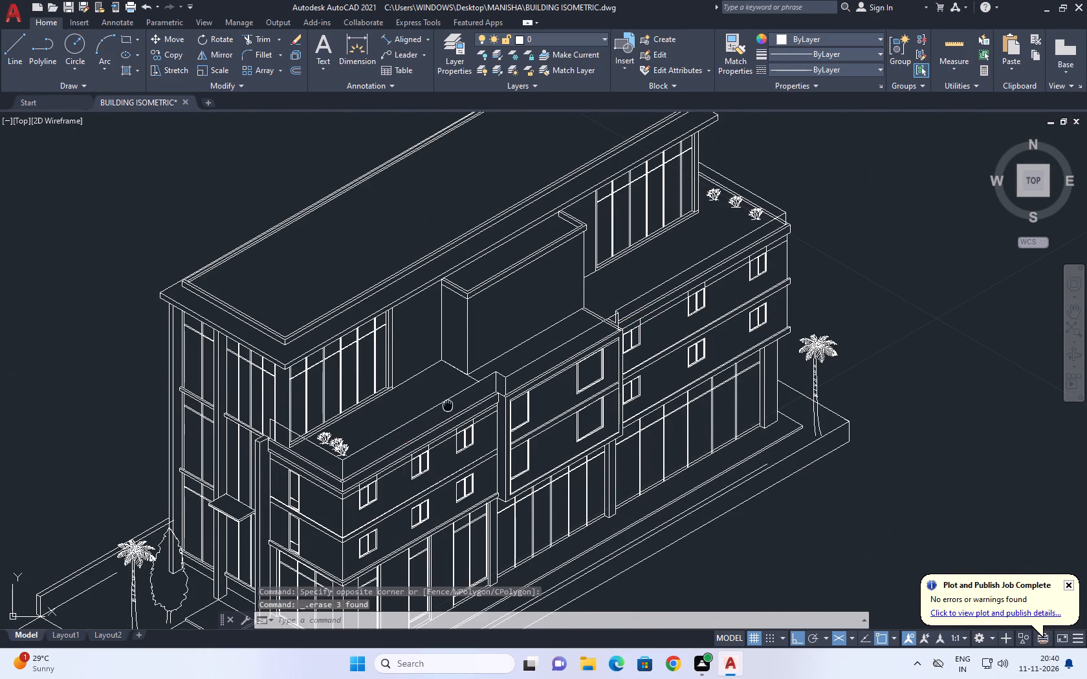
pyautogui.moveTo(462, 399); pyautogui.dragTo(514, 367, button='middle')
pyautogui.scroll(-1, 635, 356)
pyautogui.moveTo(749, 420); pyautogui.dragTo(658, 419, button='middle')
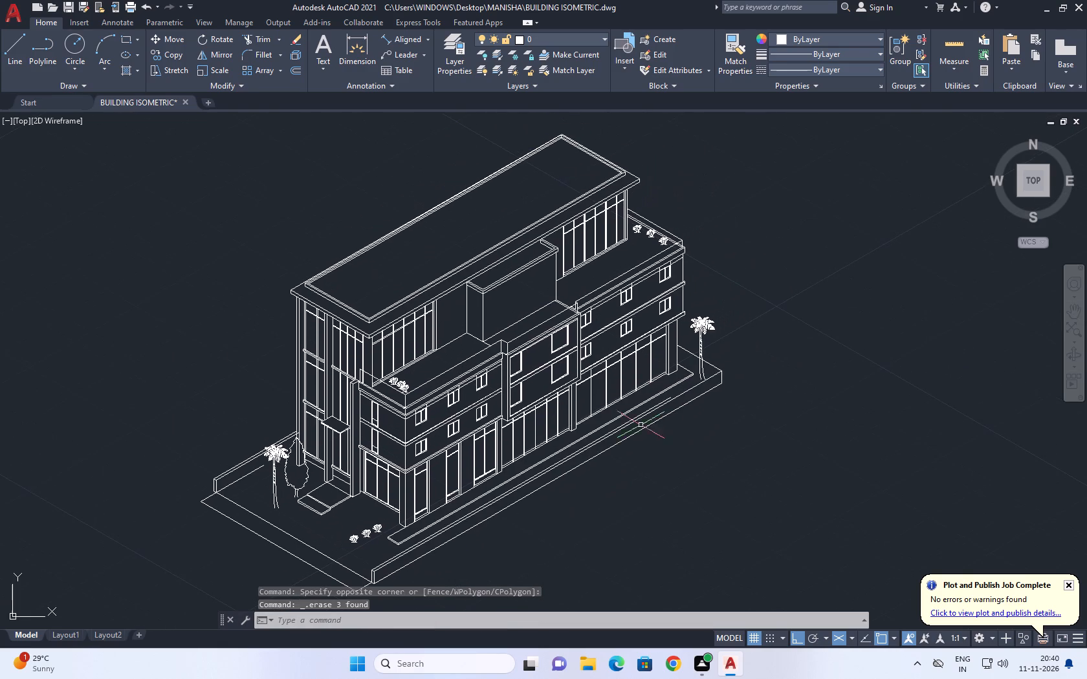
# Create a new layer named TR and set its colour to green, index 92.
pyautogui.click(461, 65)
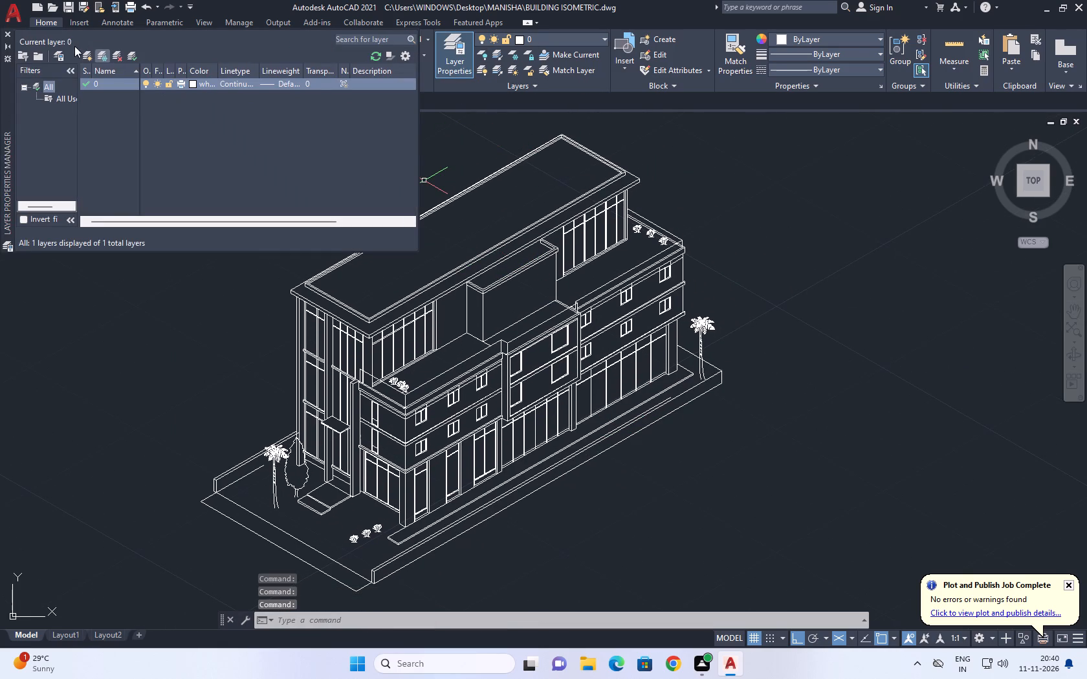
pyautogui.click(85, 53)
pyautogui.write('TR')
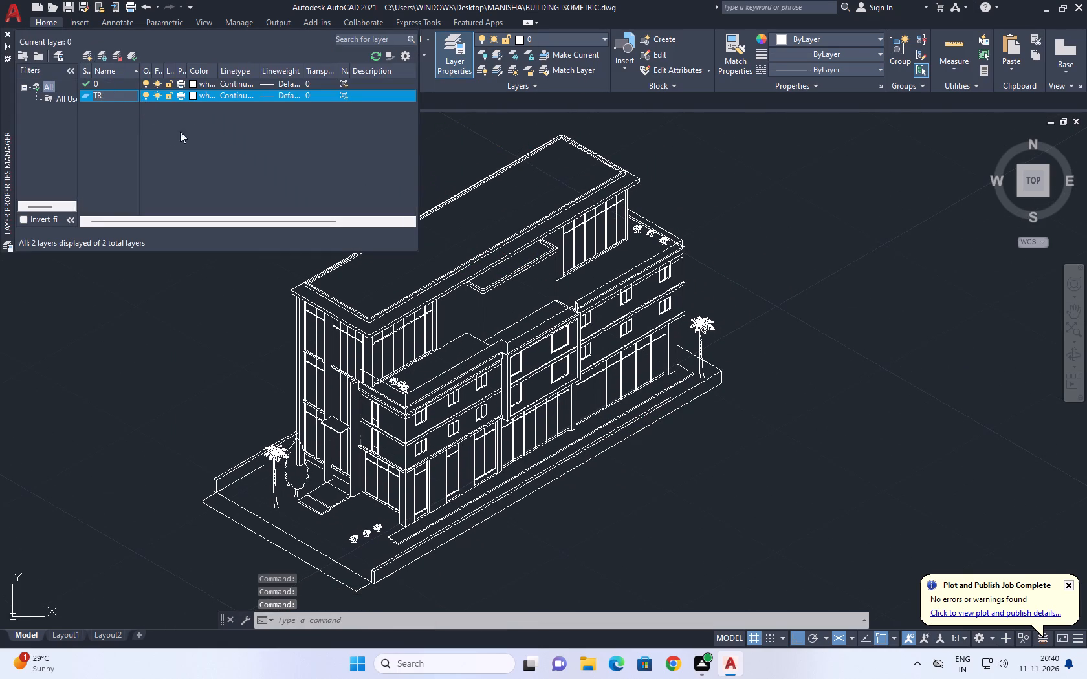
pyautogui.click(192, 98)
pyautogui.click(190, 94)
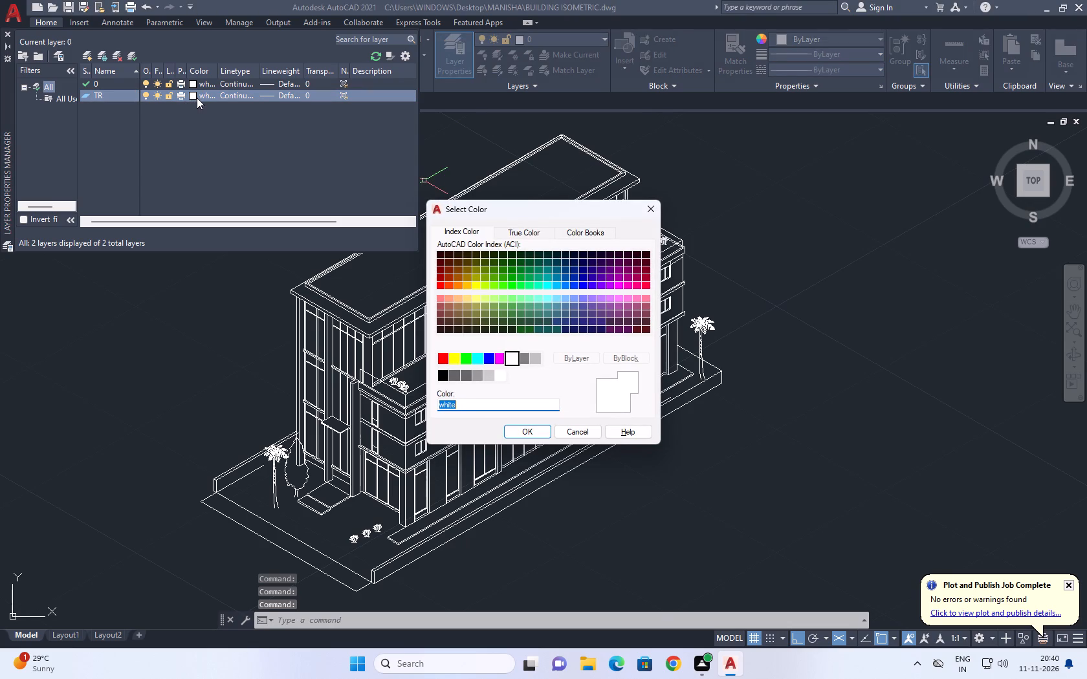
pyautogui.click(513, 281)
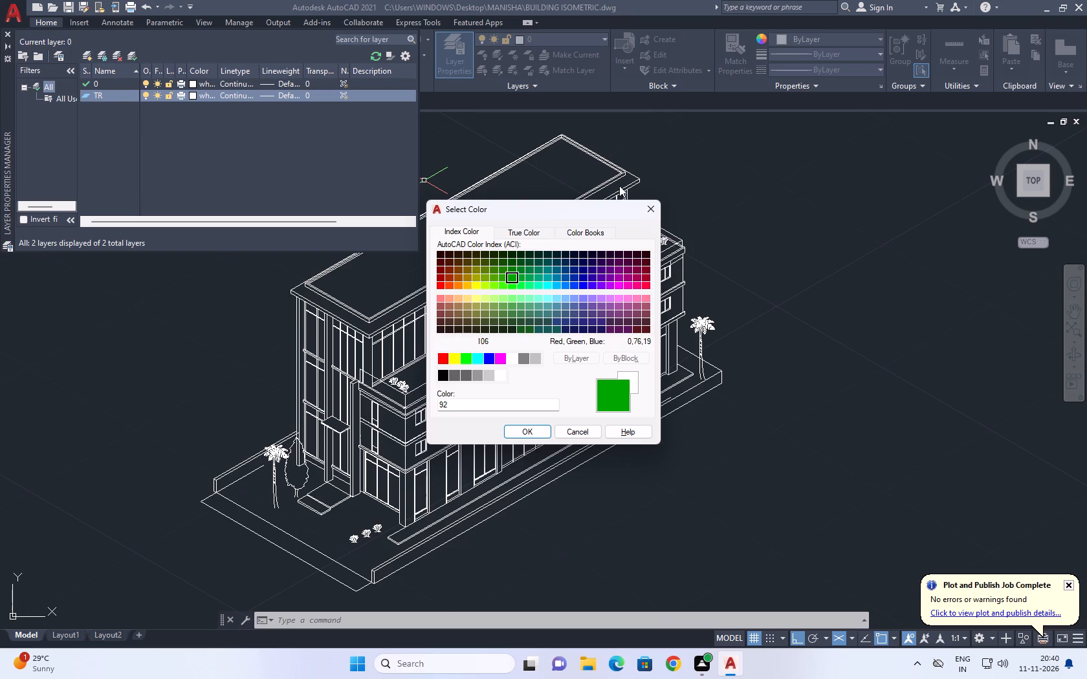
pyautogui.click(532, 430)
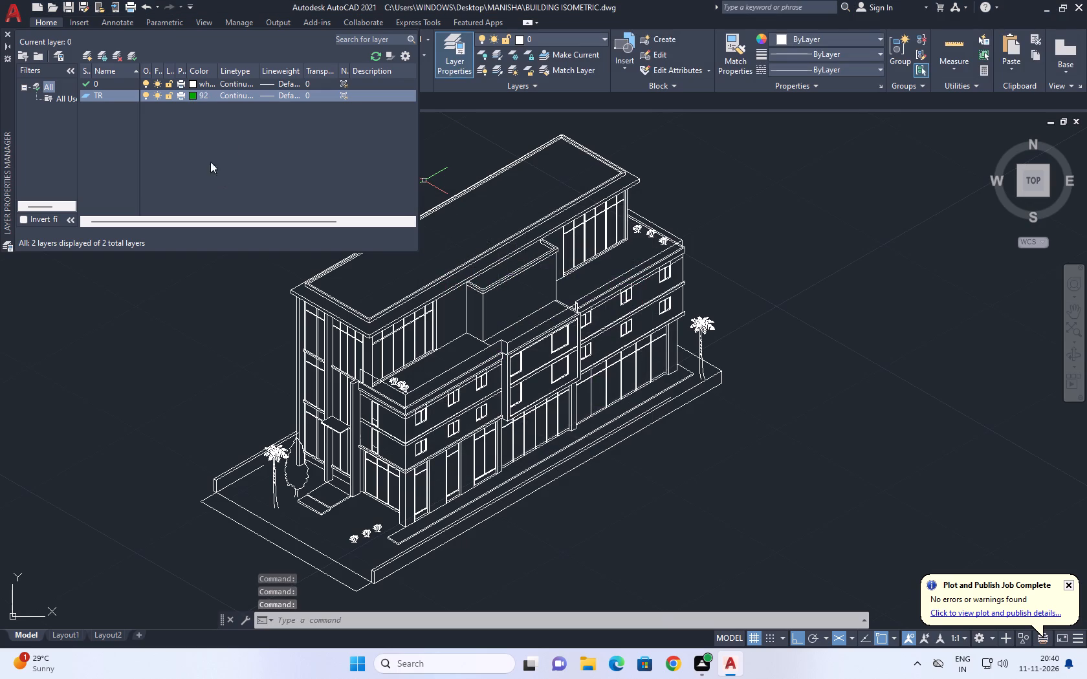
pyautogui.click(11, 32)
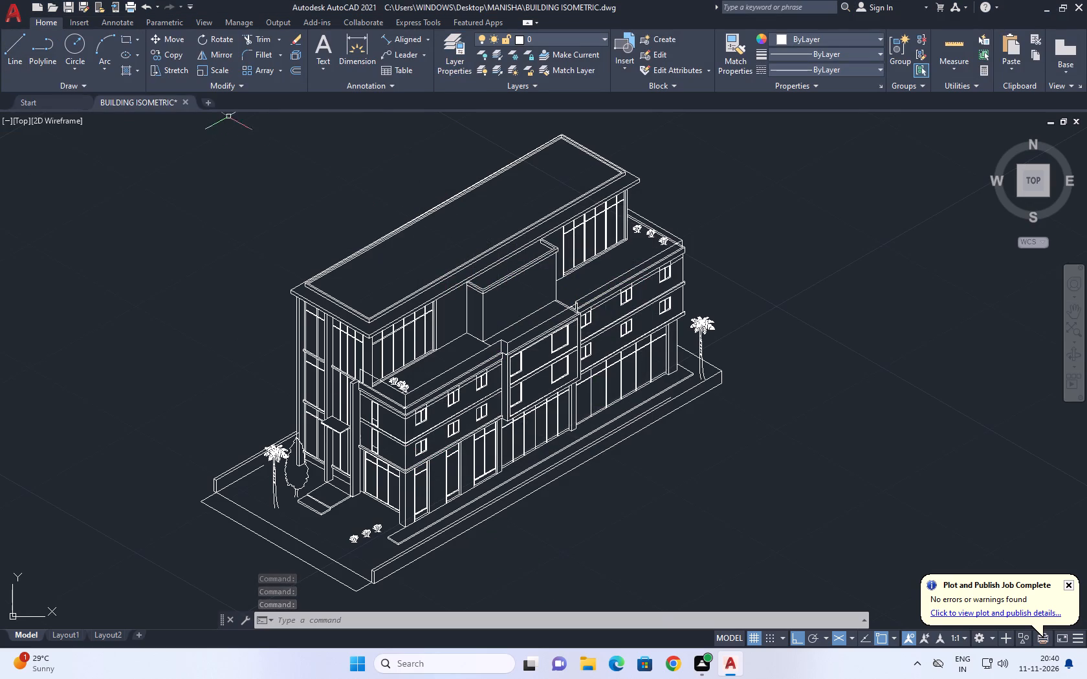
# Select all the tree and plant blocks through one similar palm and assign them to layer TR.
pyautogui.click(551, 39)
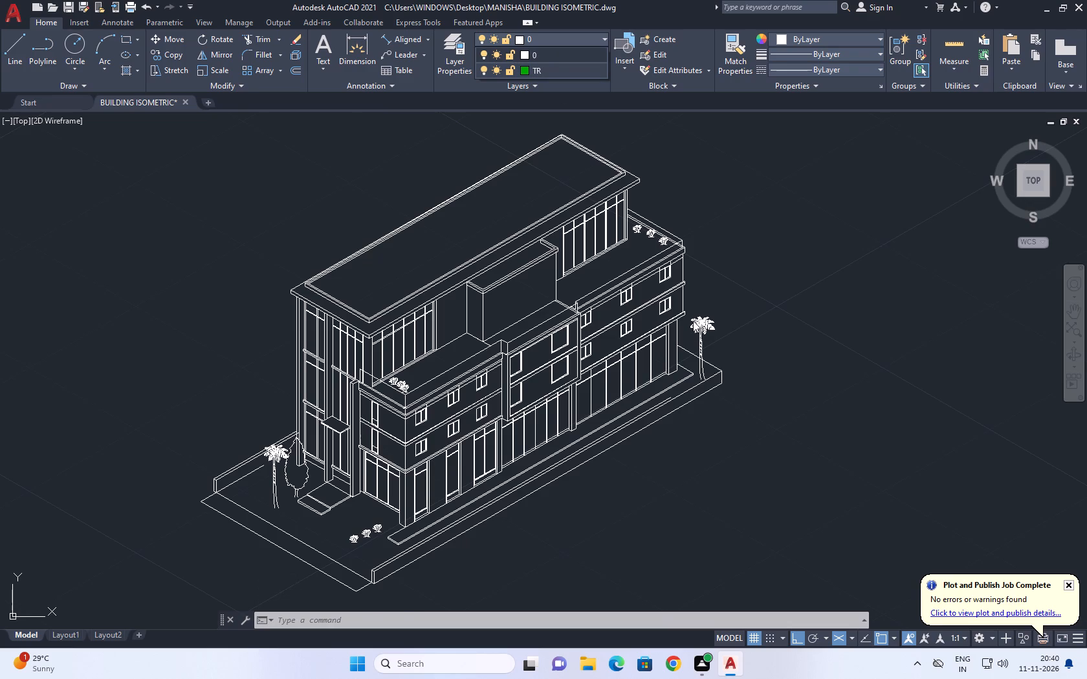
pyautogui.press('Escape')
pyautogui.scroll(1, 692, 317)
pyautogui.press('Escape')
pyautogui.click(723, 334)
pyautogui.rightClick(754, 213)
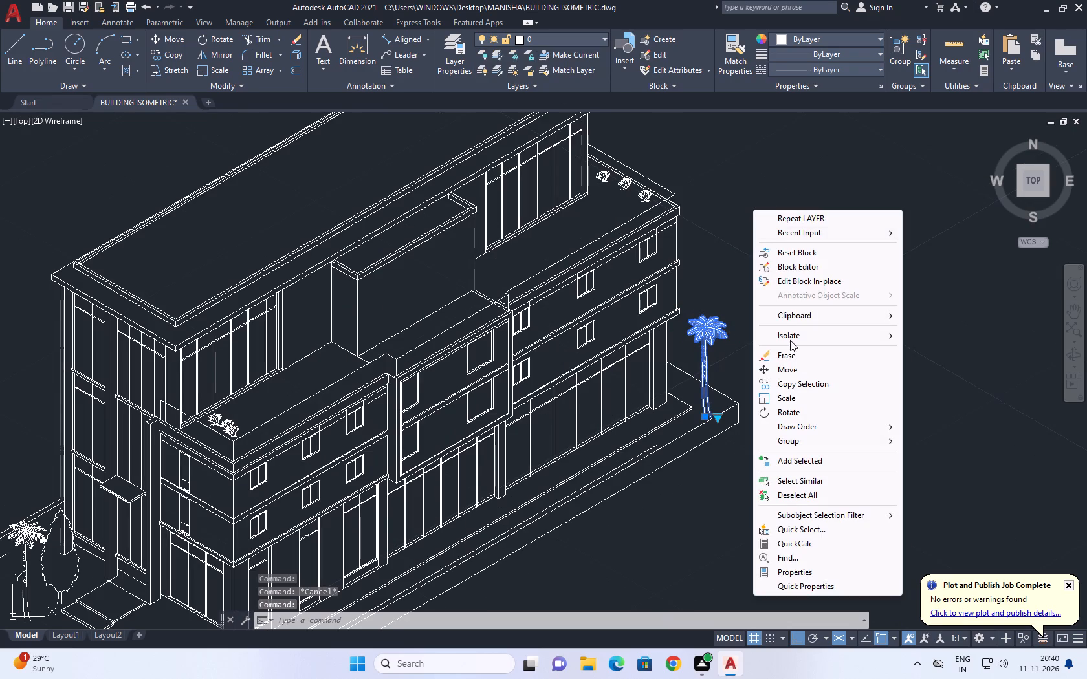
pyautogui.click(797, 484)
pyautogui.scroll(-1, 723, 372)
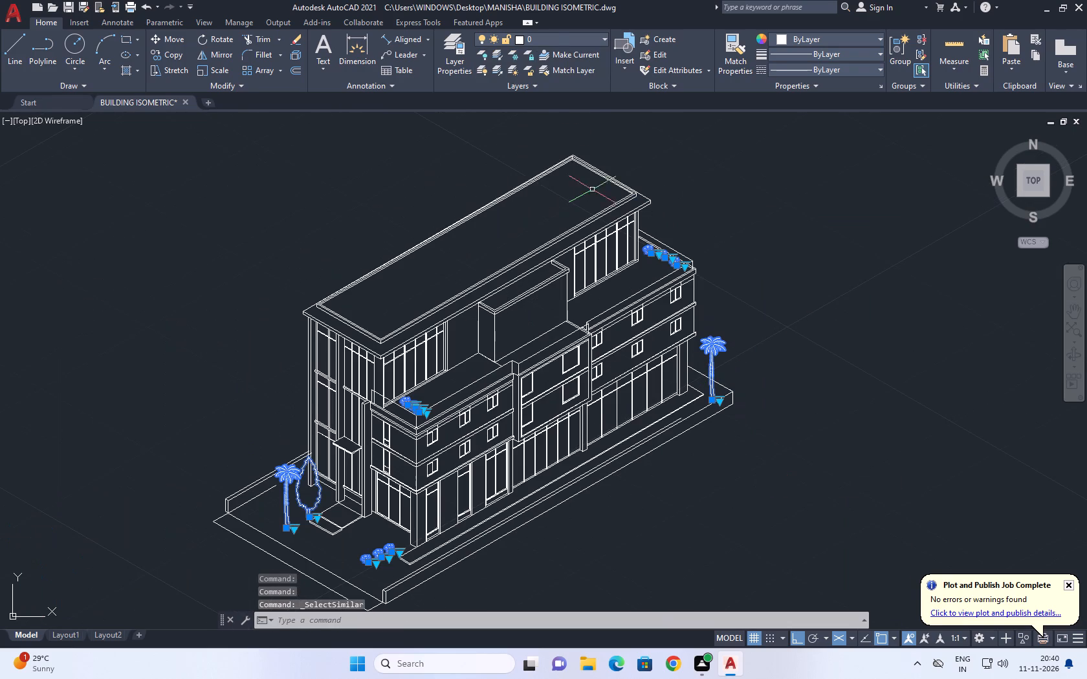
pyautogui.click(554, 35)
pyautogui.click(538, 69)
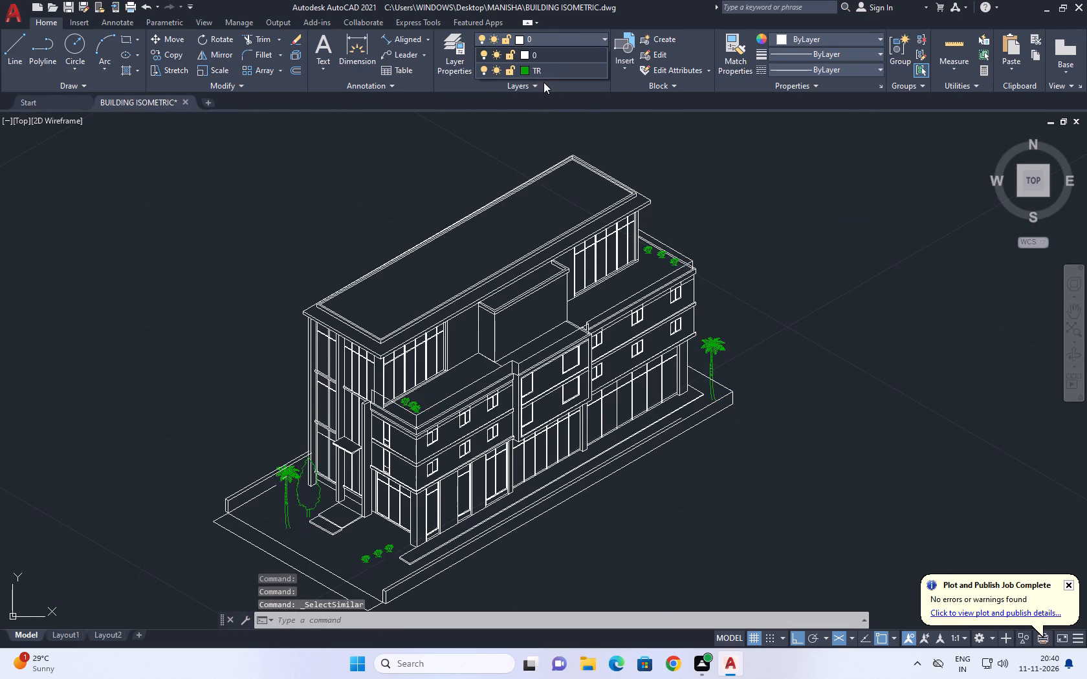
pyautogui.press('Escape')
# Move the leafy tree near the entrance steps outward to the other side of the neighbouring palm tree.
pyautogui.scroll(-1, 651, 327)
pyautogui.moveTo(530, 419); pyautogui.dragTo(533, 413, button='middle')
pyautogui.scroll(3, 459, 444)
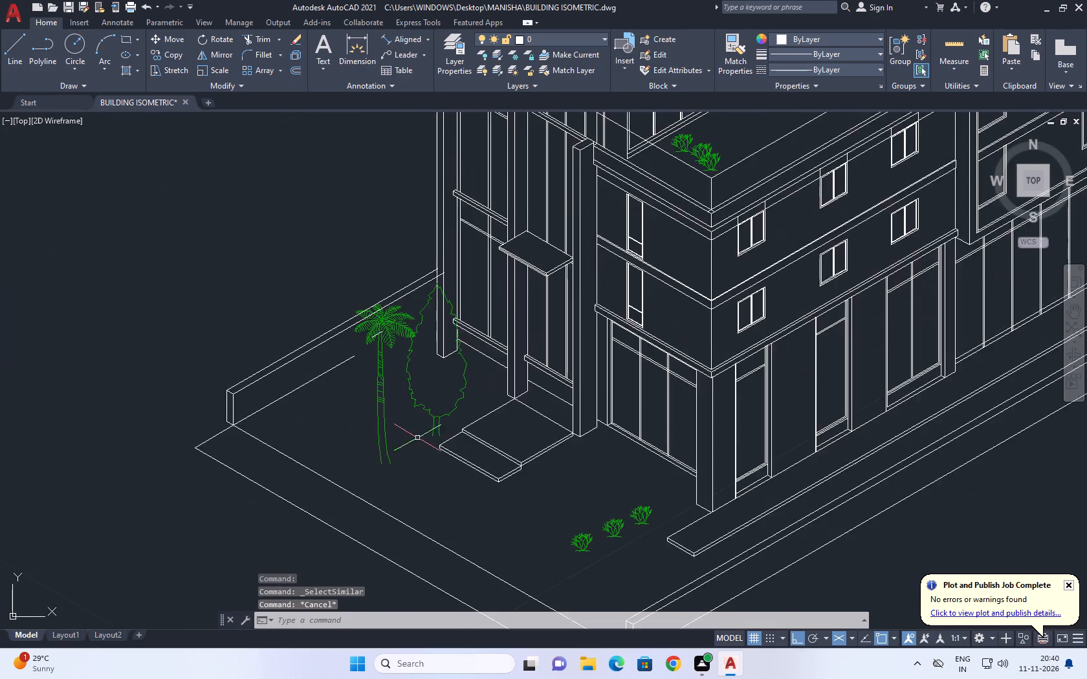
pyautogui.scroll(1, 421, 420)
pyautogui.scroll(1, 501, 377)
pyautogui.click(435, 426)
pyautogui.click(416, 436)
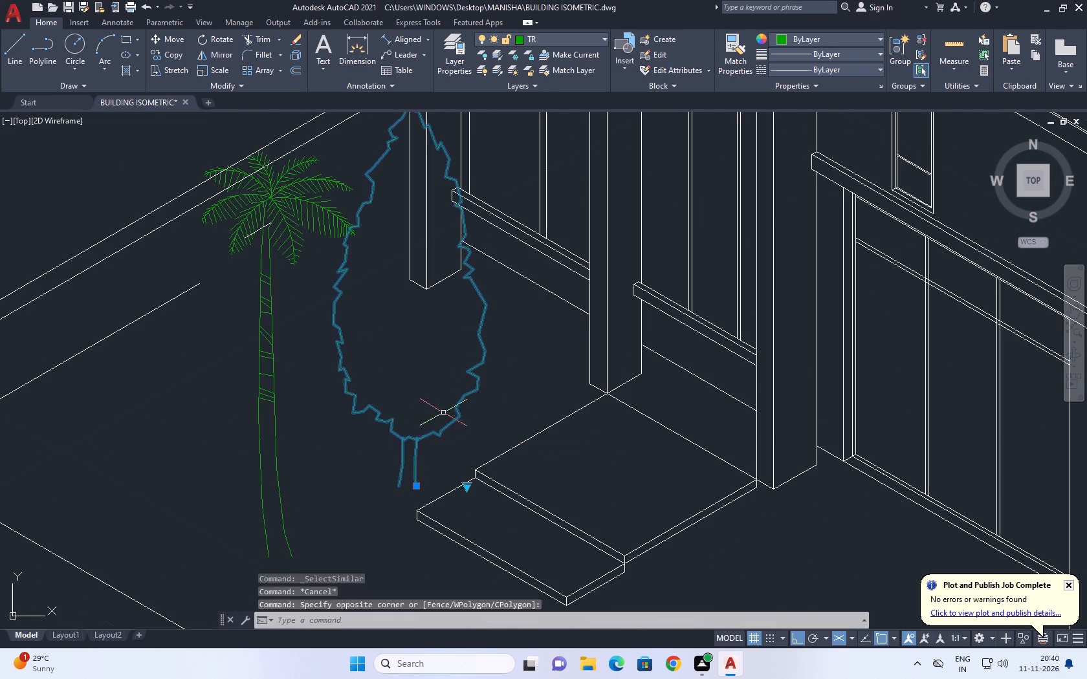
pyautogui.moveTo(450, 412); pyautogui.dragTo(648, 334, button='middle')
pyautogui.write('M')
pyautogui.press('space')
pyautogui.click(688, 252)
pyautogui.scroll(-2, 683, 255)
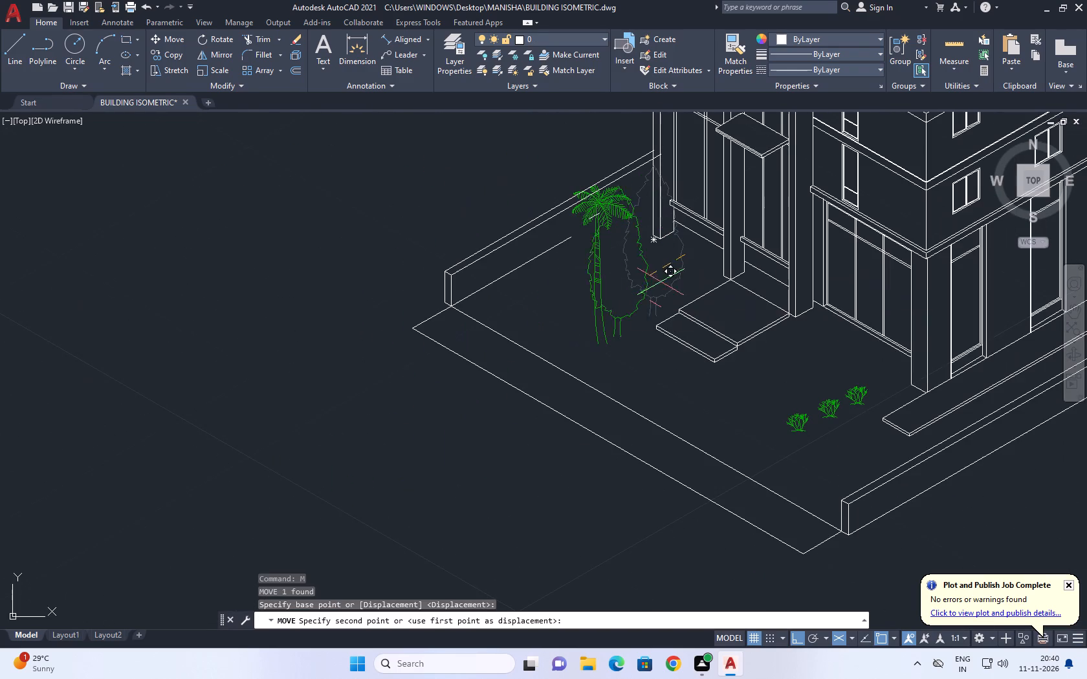
pyautogui.click(598, 310)
# Erase the short stray line crossing the crown of the palm near the entrance.
pyautogui.scroll(4, 597, 228)
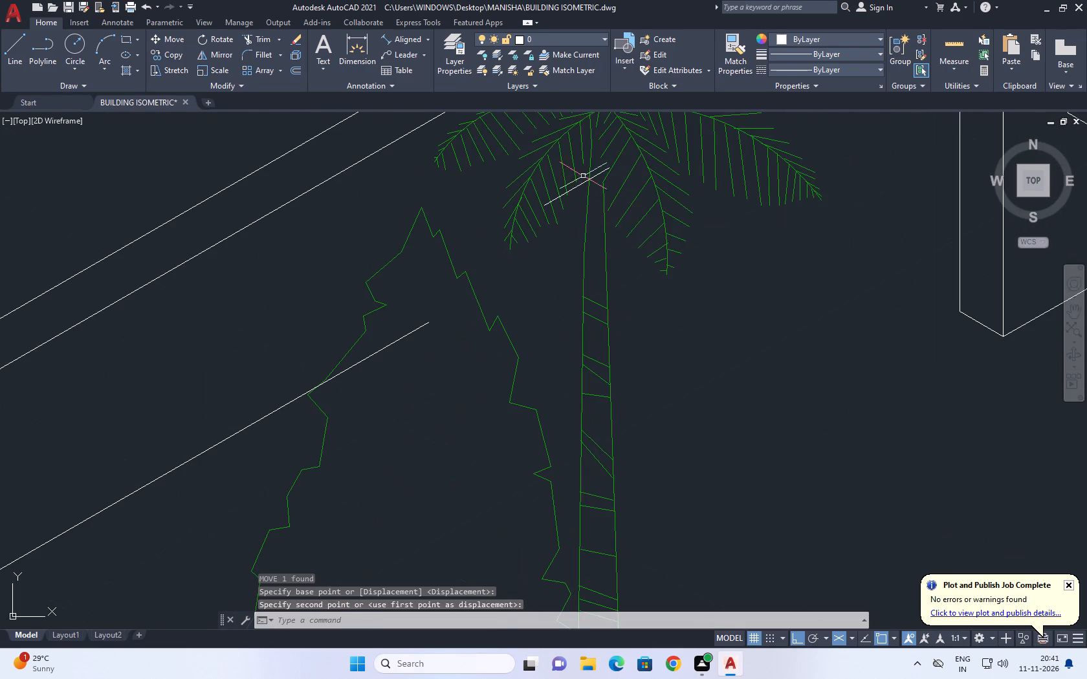
pyautogui.click(584, 173)
pyautogui.click(568, 202)
pyautogui.scroll(1, 573, 195)
pyautogui.press('Escape')
pyautogui.press('Escape')
pyautogui.click(585, 178)
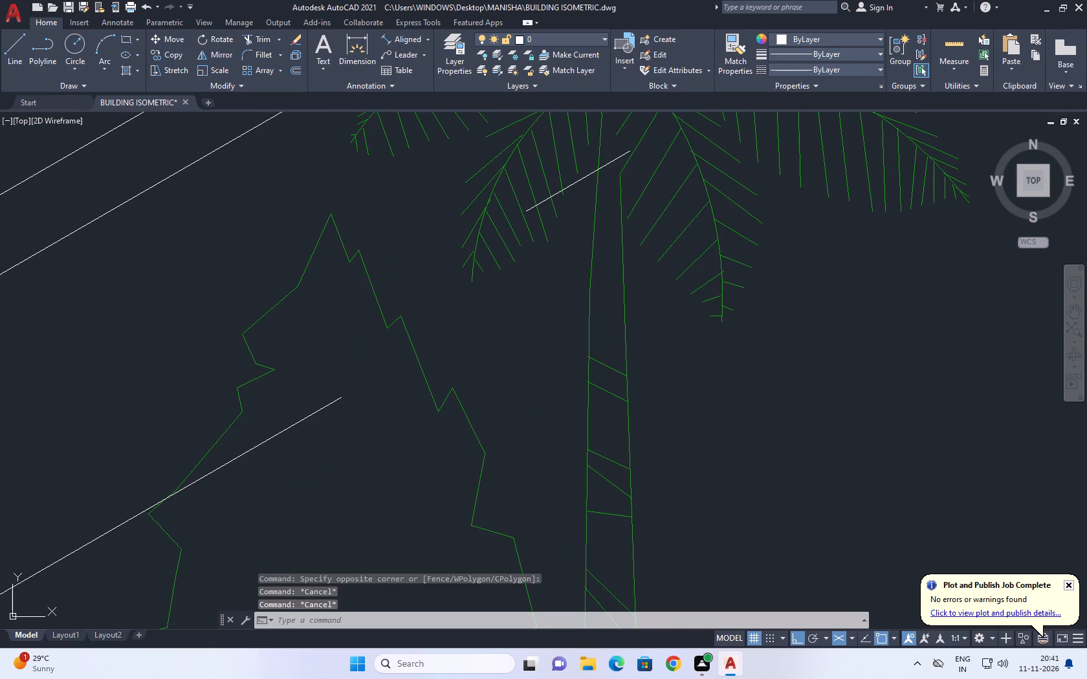
pyautogui.moveTo(630, 222); pyautogui.dragTo(641, 257, button='middle')
pyautogui.press('Delete')
# Extend the side boundary wall's inner base line through the leafy tree and the palm toward the building.
pyautogui.scroll(-4, 646, 260)
pyautogui.moveTo(632, 301); pyautogui.dragTo(601, 344, button='middle')
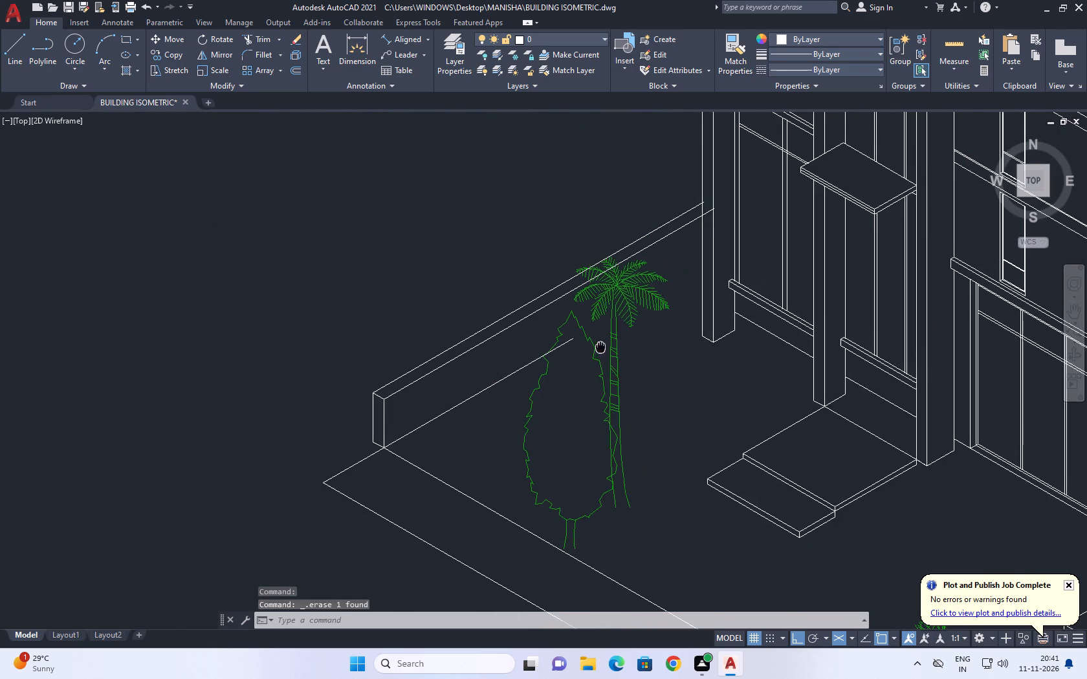
pyautogui.scroll(1, 597, 349)
pyautogui.press('e')
pyautogui.write('X')
pyautogui.press('space')
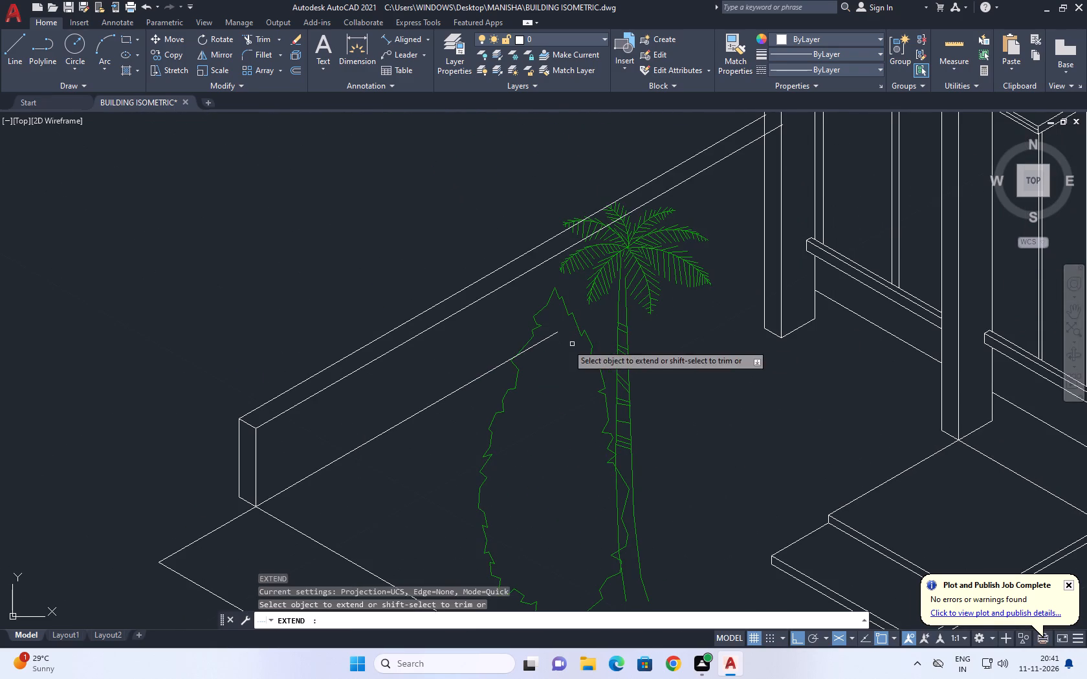
pyautogui.press('space')
pyautogui.click(550, 334)
pyautogui.click(550, 338)
pyautogui.click(554, 321)
pyautogui.moveTo(554, 352); pyautogui.dragTo(554, 359)
pyautogui.click(554, 325)
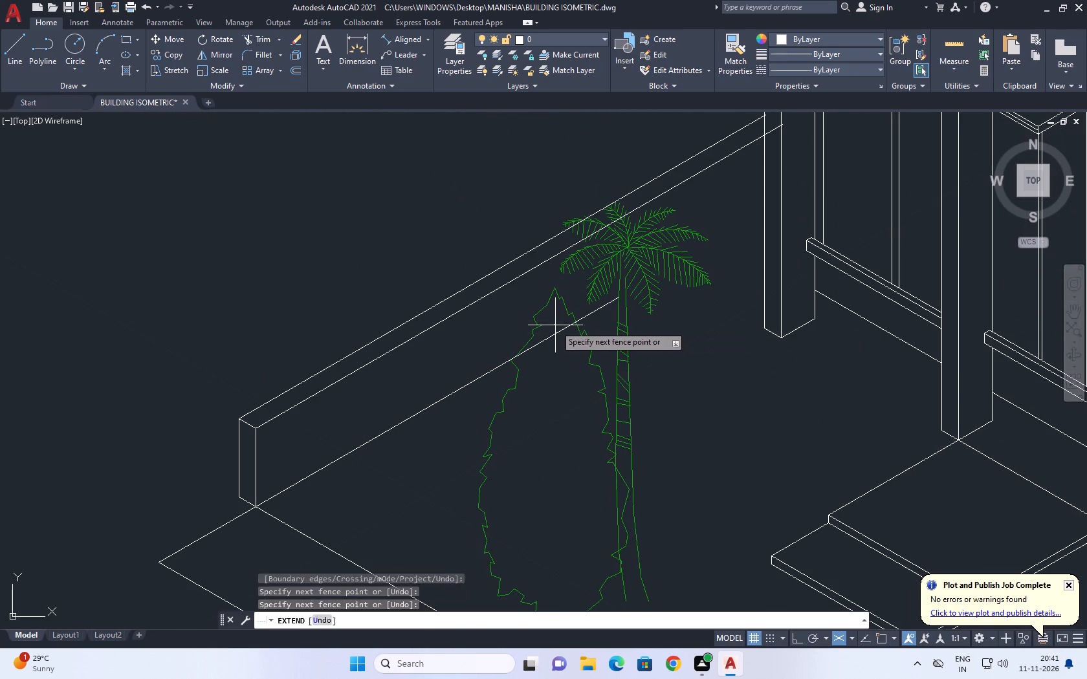
pyautogui.moveTo(554, 345); pyautogui.dragTo(554, 352)
pyautogui.click(591, 301)
pyautogui.moveTo(595, 319); pyautogui.dragTo(595, 325)
pyautogui.click(601, 297)
pyautogui.click(606, 305)
pyautogui.doubleClick(607, 298)
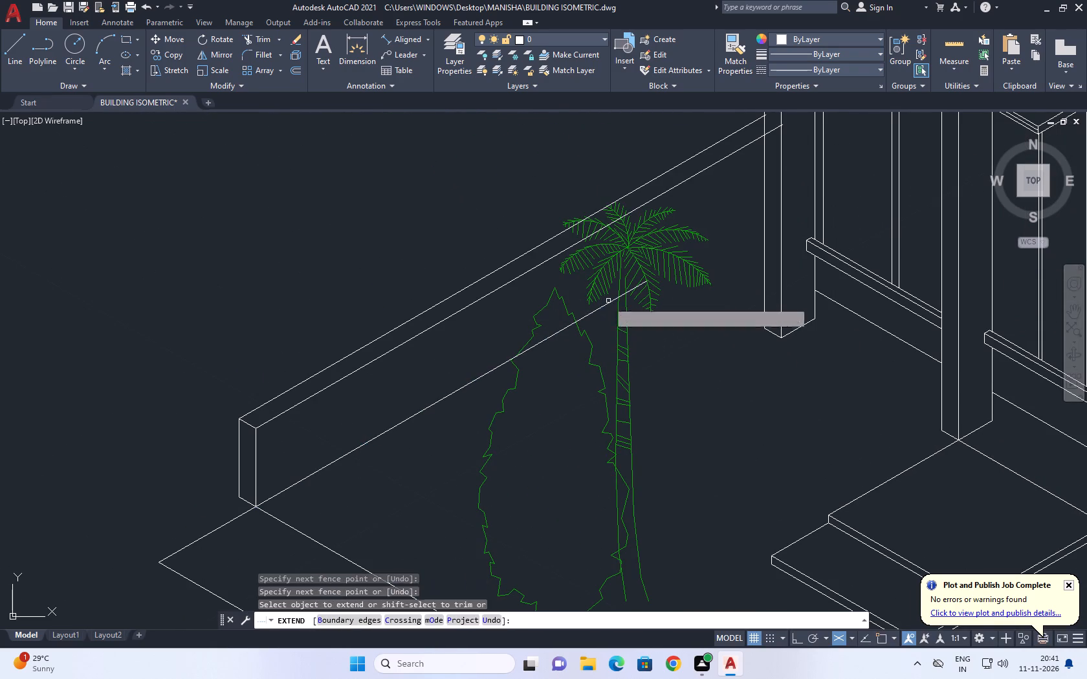
pyautogui.click(619, 297)
pyautogui.click(626, 293)
pyautogui.click(631, 292)
pyautogui.click(639, 290)
pyautogui.click(645, 286)
pyautogui.click(654, 285)
pyautogui.doubleClick(657, 277)
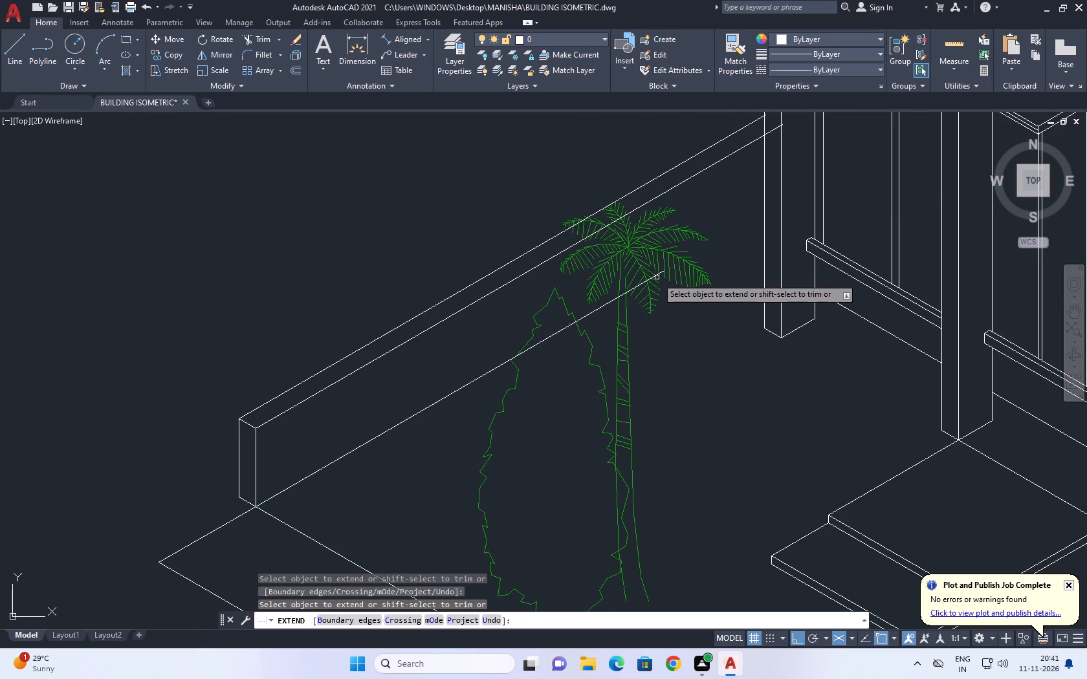
pyautogui.scroll(3, 657, 277)
pyautogui.press('Escape')
# Stretch the base line's free end about 1.55 along the 30° axis to the building's corner column.
pyautogui.click(668, 259)
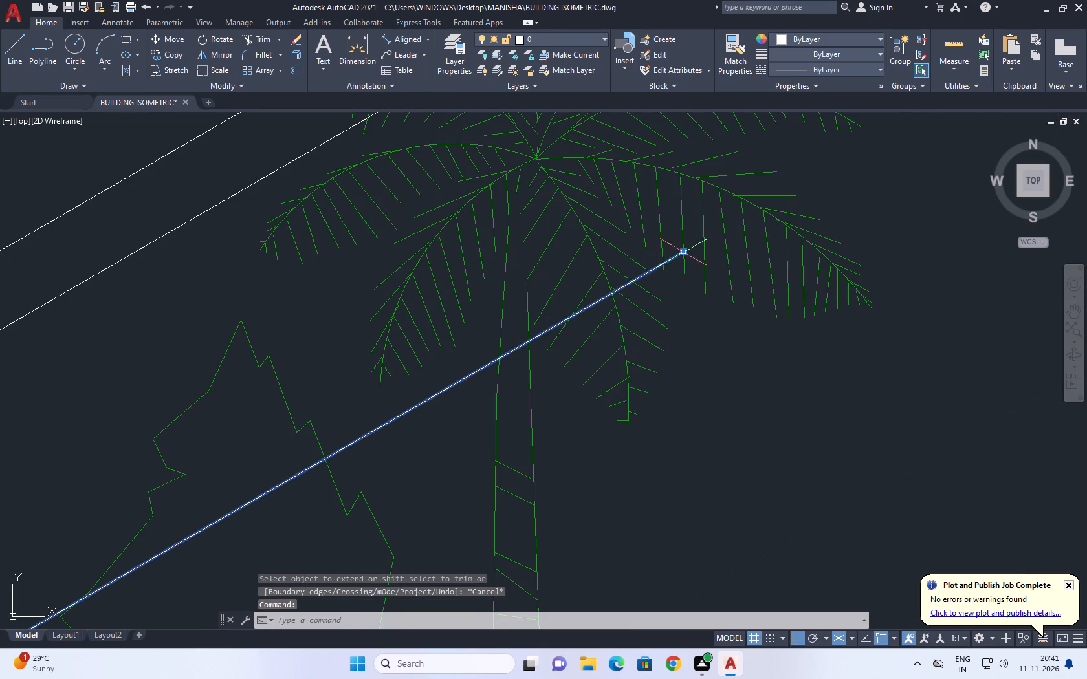
pyautogui.click(685, 252)
pyautogui.scroll(-2, 735, 208)
pyautogui.moveTo(793, 211); pyautogui.dragTo(608, 290, button='middle')
pyautogui.scroll(2, 639, 222)
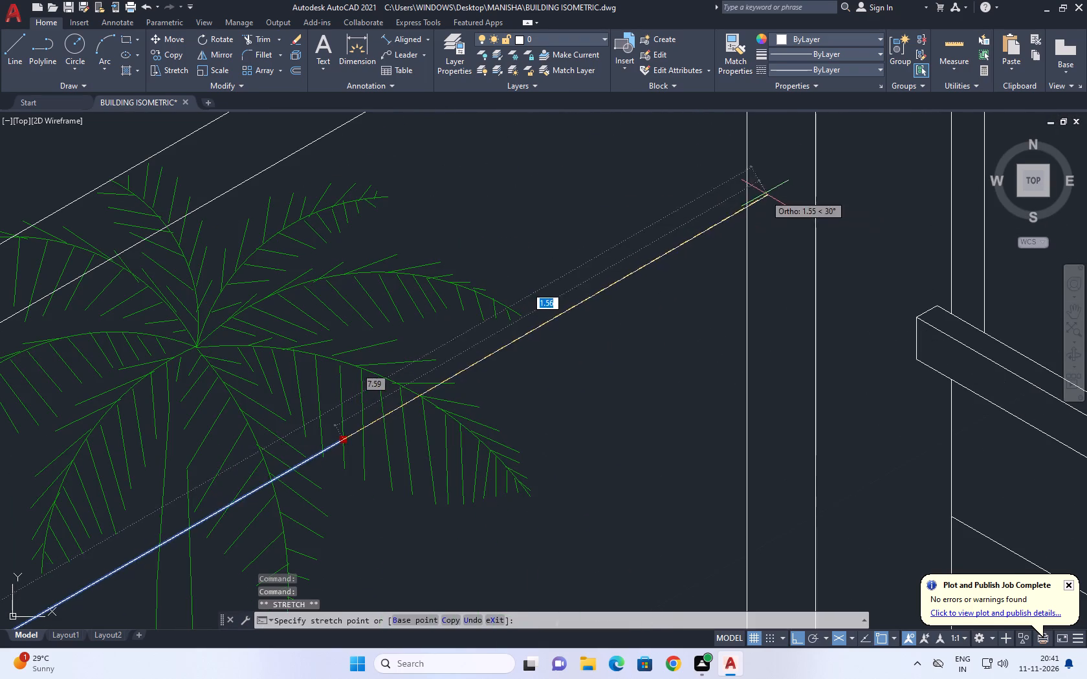
pyautogui.click(765, 193)
pyautogui.press('Escape')
# Trim the wall's base line where it passes through the leafy tree, the palm trunk and the palm's outer frond.
pyautogui.scroll(-3, 677, 210)
pyautogui.moveTo(583, 255); pyautogui.dragTo(665, 233, button='middle')
pyautogui.scroll(1, 672, 230)
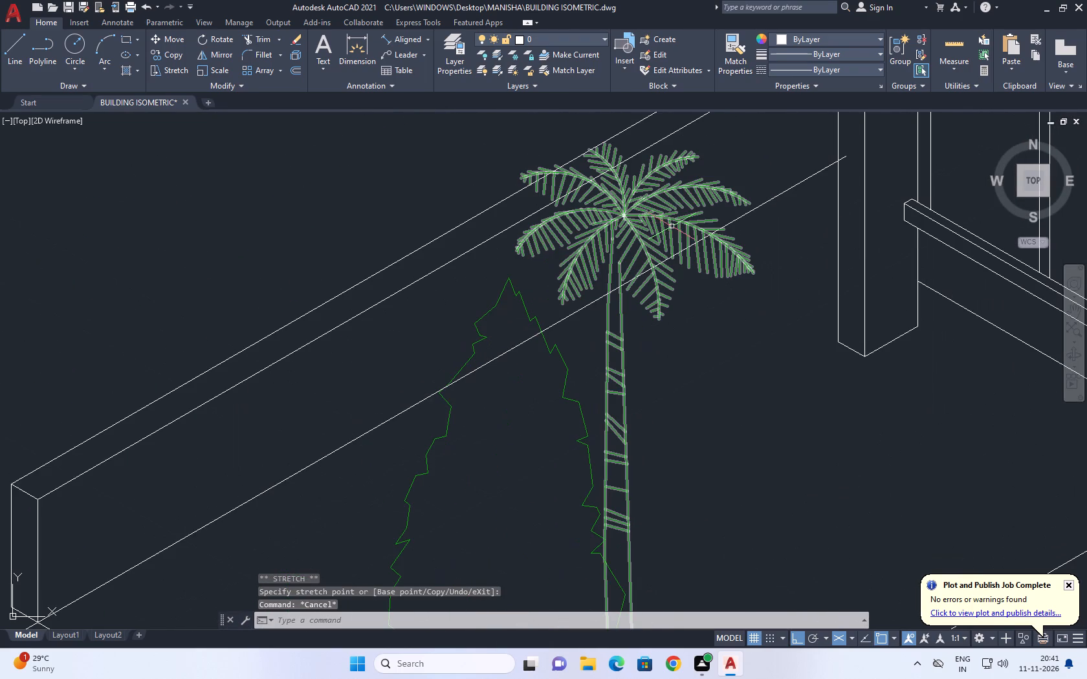
pyautogui.press('t')
pyautogui.press('r')
pyautogui.press('space')
pyautogui.scroll(-1, 663, 254)
pyautogui.doubleClick(570, 316)
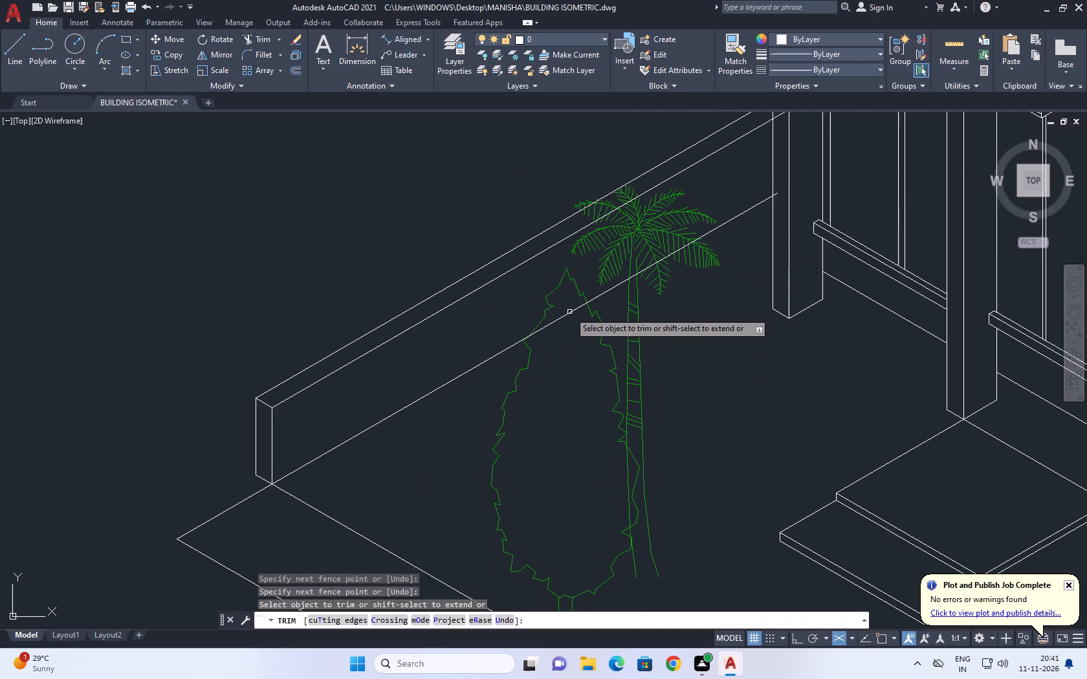
pyautogui.click(566, 304)
pyautogui.click(553, 345)
pyautogui.scroll(1, 605, 269)
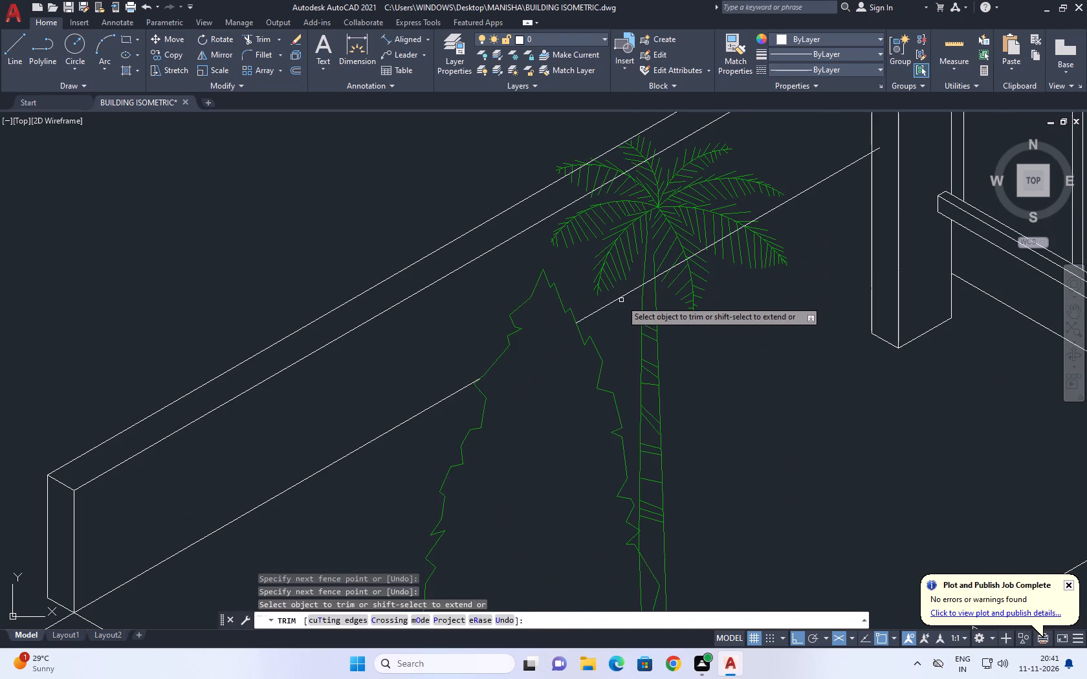
pyautogui.click(650, 281)
pyautogui.scroll(2, 676, 270)
pyautogui.moveTo(757, 210); pyautogui.dragTo(708, 361, button='middle')
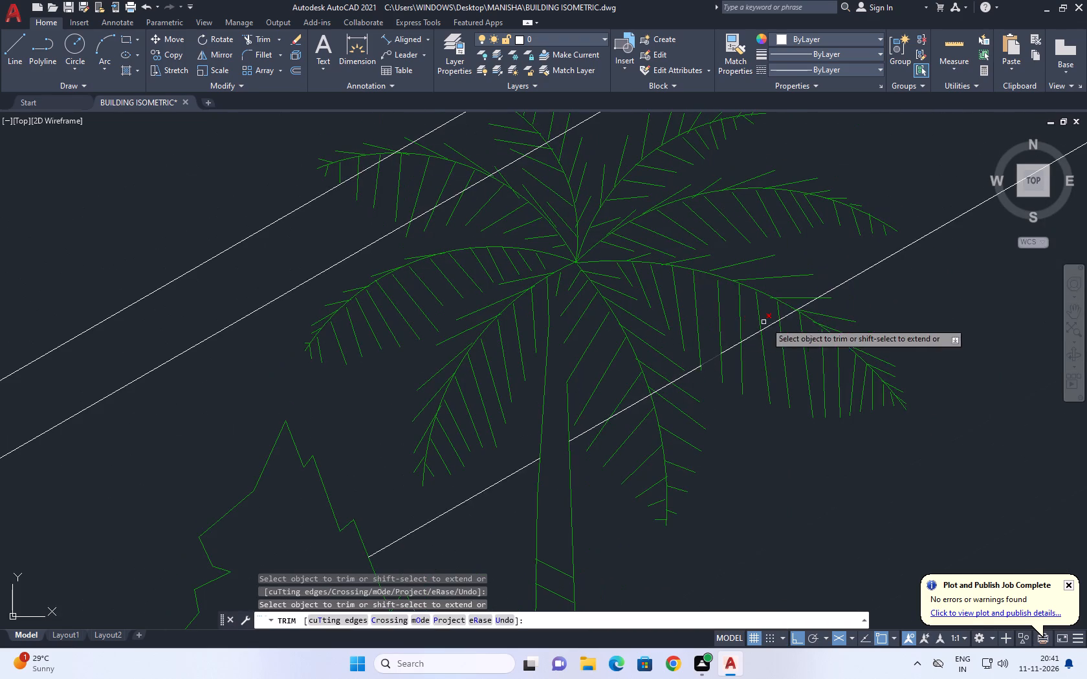
pyautogui.click(790, 314)
pyautogui.press('Escape')
# Erase the leftover piece of base line inside the palm's crown.
pyautogui.click(734, 345)
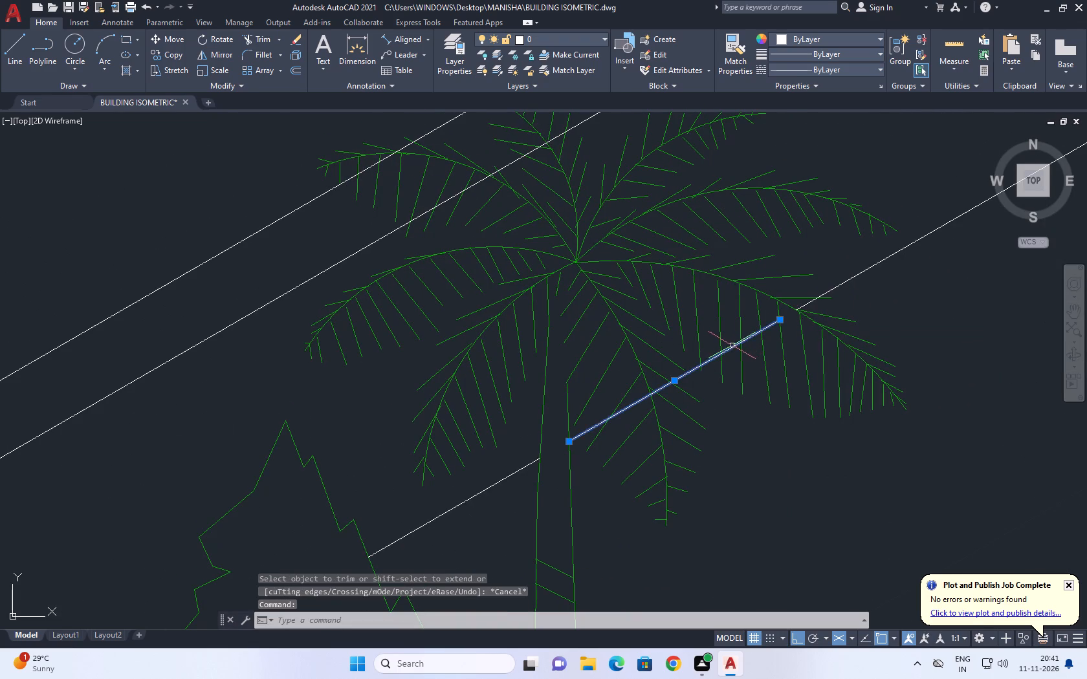
pyautogui.press('Delete')
# Save the drawing as BUILDING ISOMETRIC in the MANISHA folder in AutoCAD 2018 format, replacing the existing file.
pyautogui.scroll(-7, 739, 351)
pyautogui.moveTo(758, 356); pyautogui.dragTo(619, 318, button='middle')
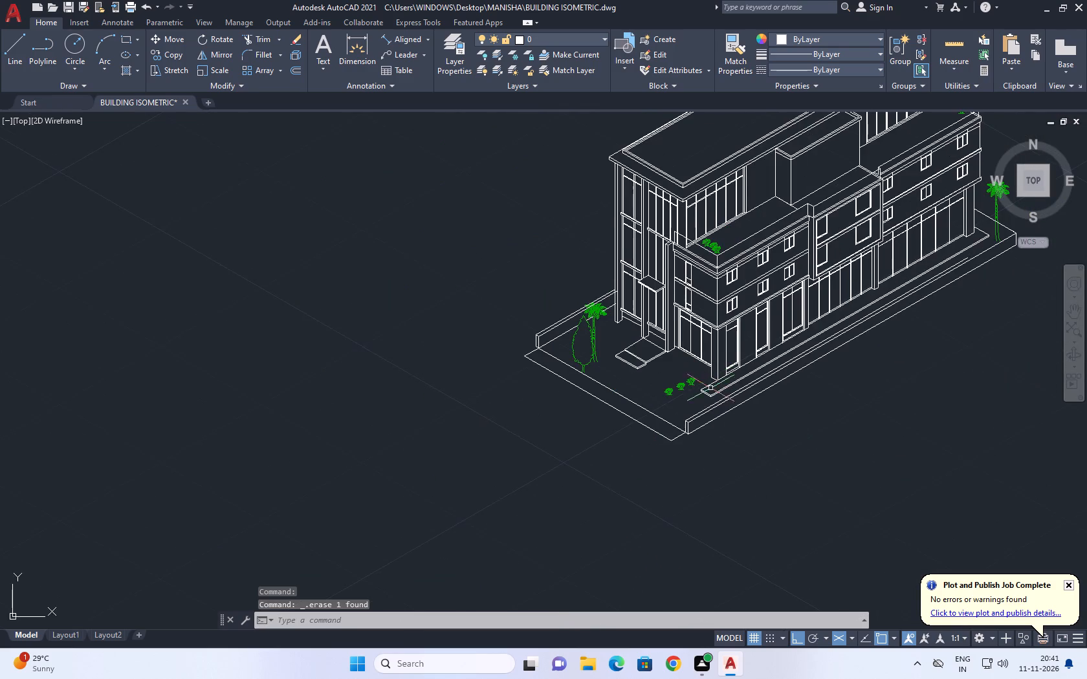
pyautogui.moveTo(707, 396); pyautogui.dragTo(652, 397, button='middle')
pyautogui.scroll(-1, 622, 391)
pyautogui.moveTo(732, 330); pyautogui.dragTo(577, 405, button='middle')
pyautogui.scroll(1, 524, 424)
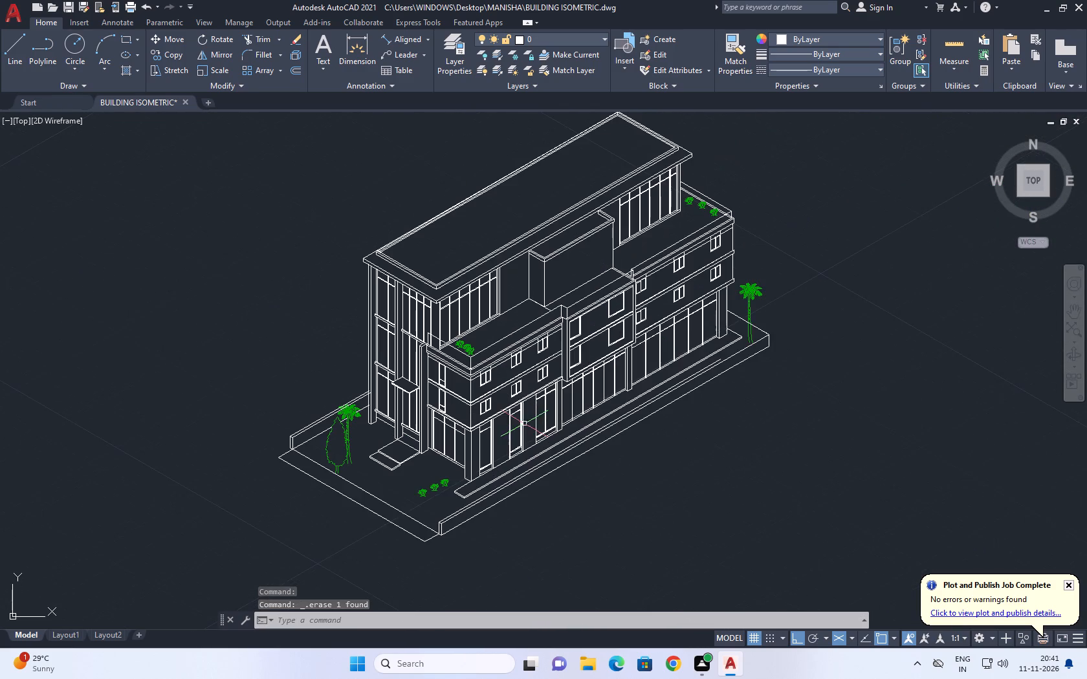
pyautogui.moveTo(623, 411); pyautogui.dragTo(622, 449, button='middle')
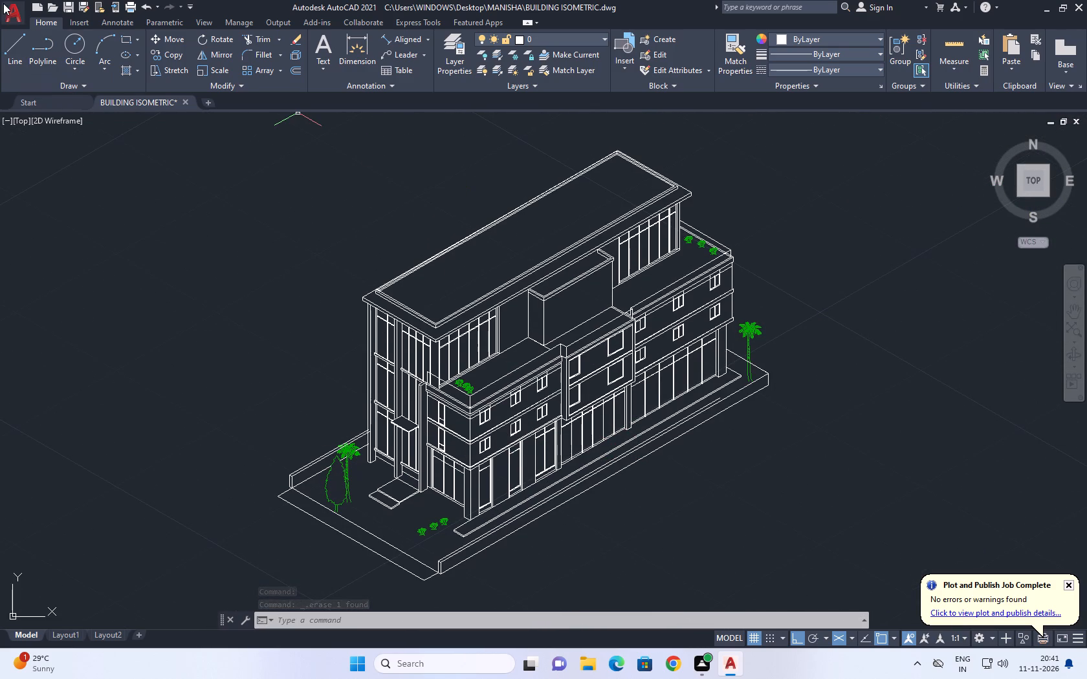
pyautogui.click(4, 13)
pyautogui.click(34, 171)
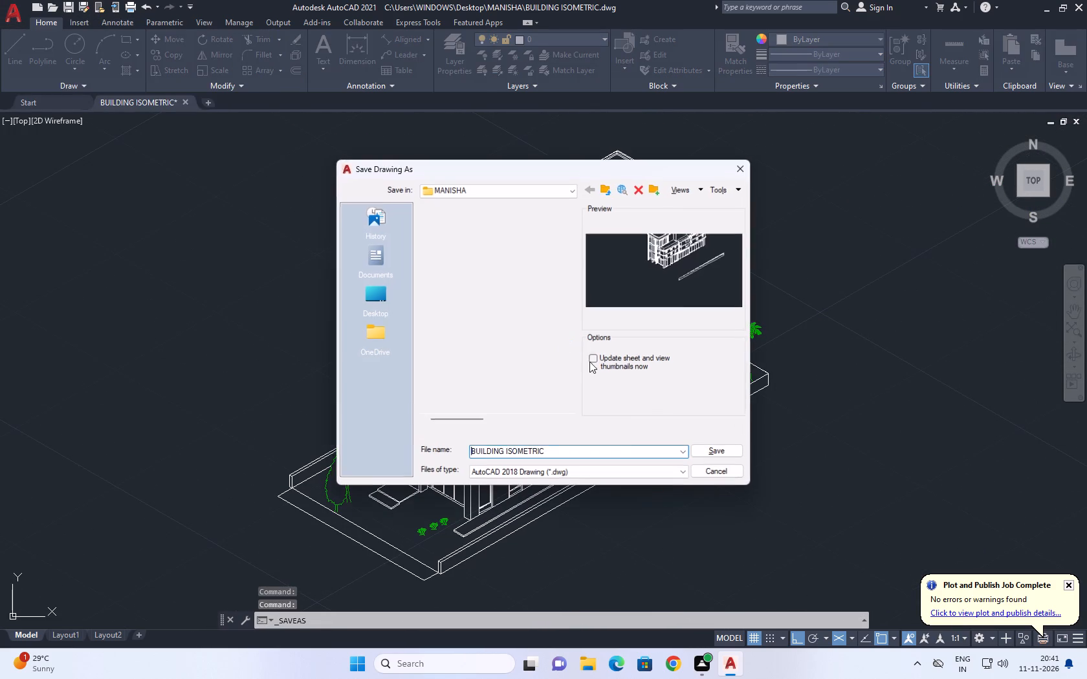
pyautogui.click(719, 451)
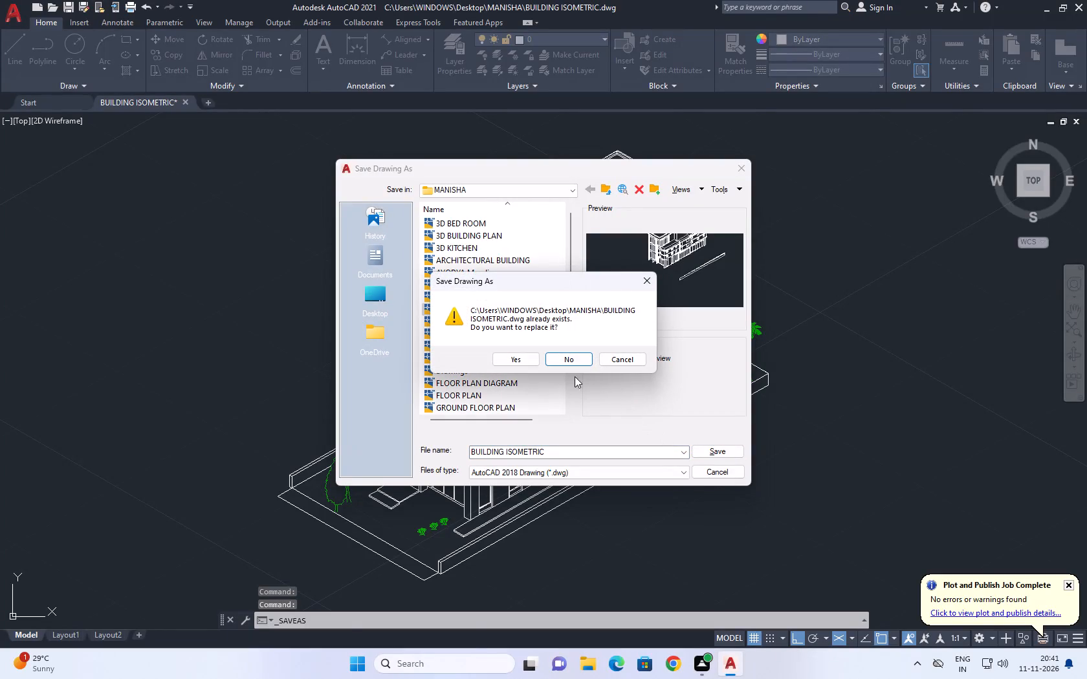
pyautogui.click(523, 360)
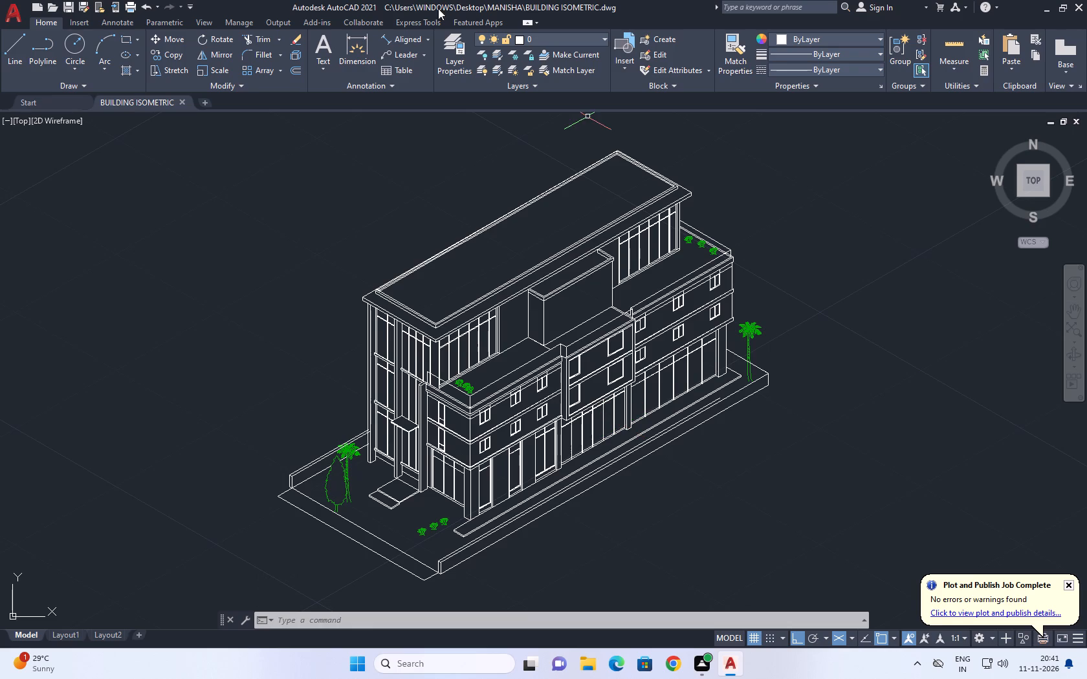
# Start a plot of the drawing using the previous plot's page setup.
pyautogui.moveTo(642, 415); pyautogui.dragTo(570, 413, button='middle')
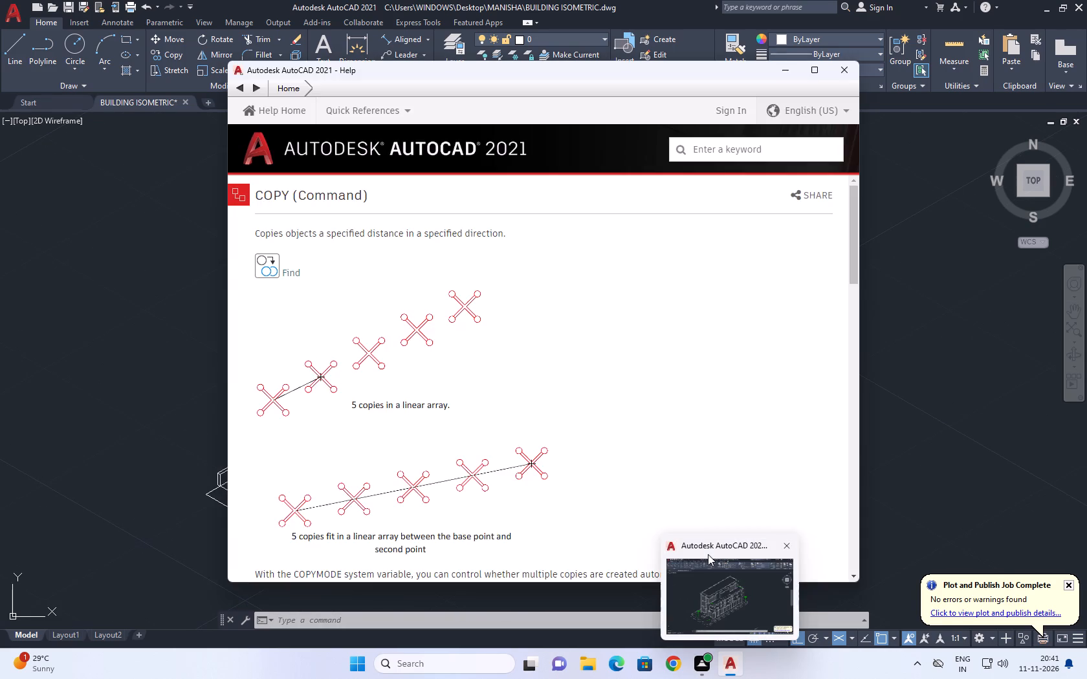
pyautogui.hotkey('ctrl', 'p')
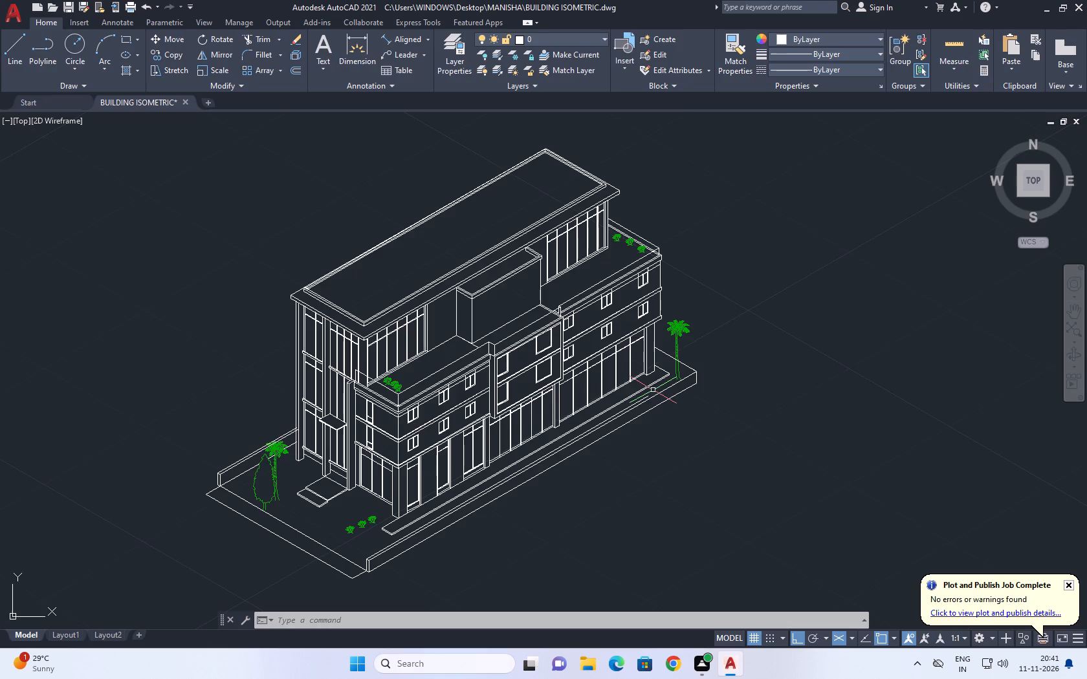
pyautogui.click(487, 190)
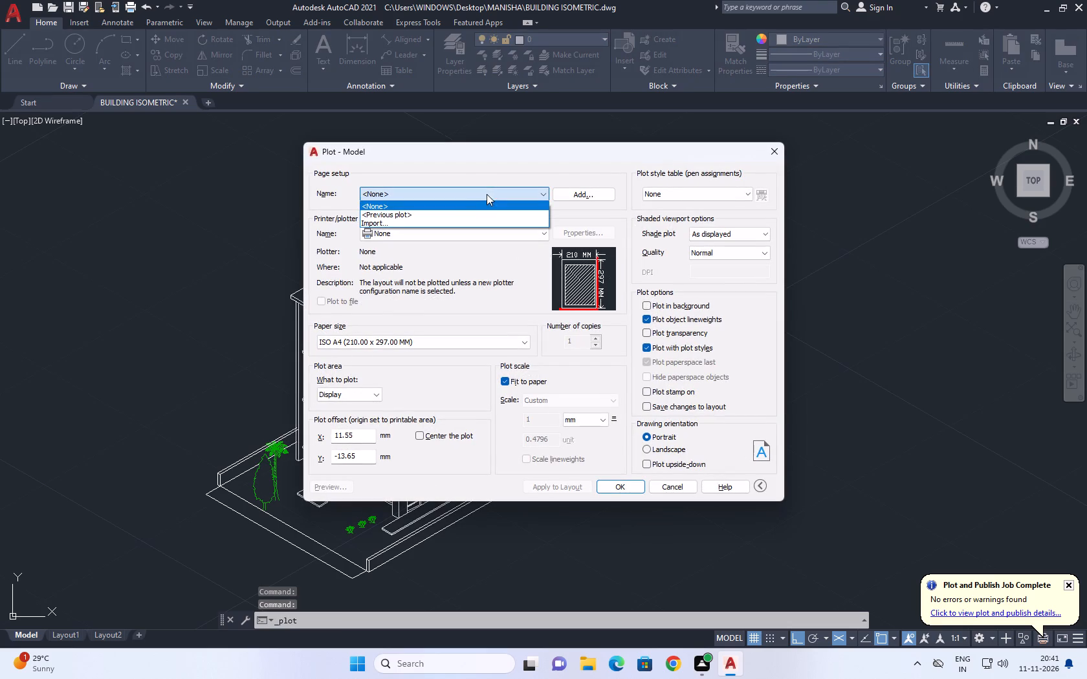
pyautogui.click(449, 213)
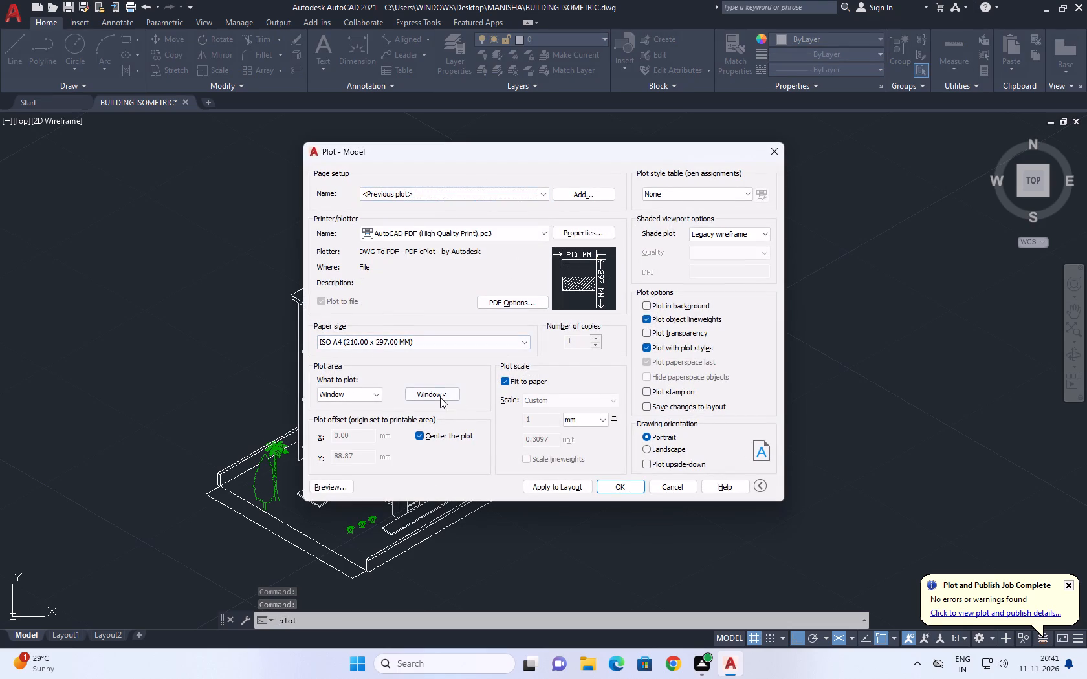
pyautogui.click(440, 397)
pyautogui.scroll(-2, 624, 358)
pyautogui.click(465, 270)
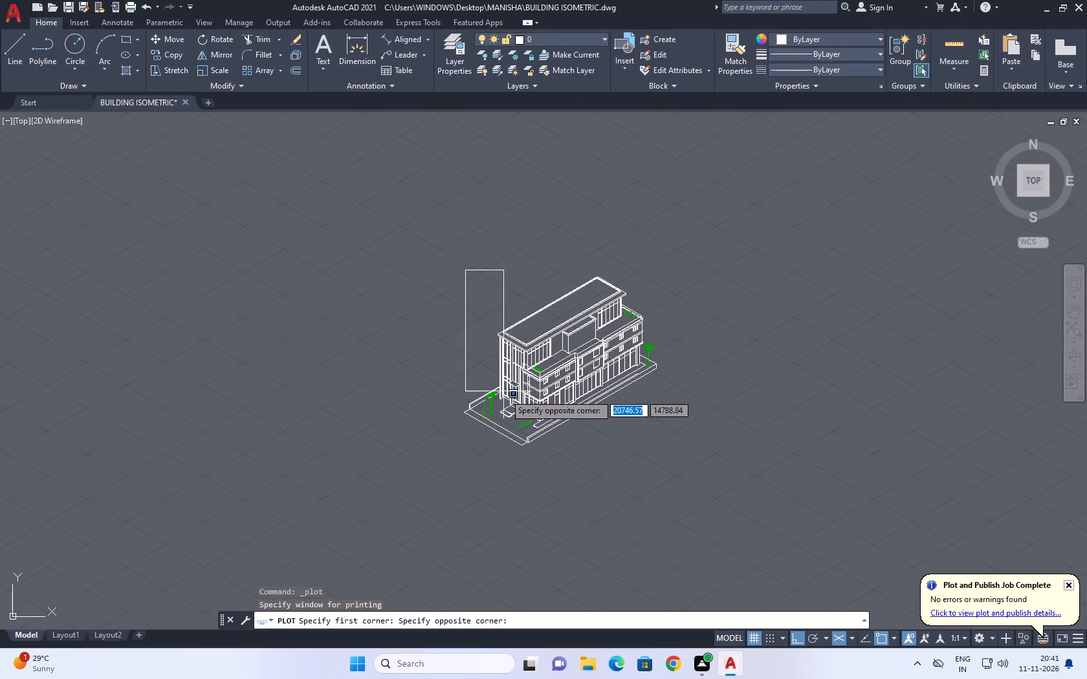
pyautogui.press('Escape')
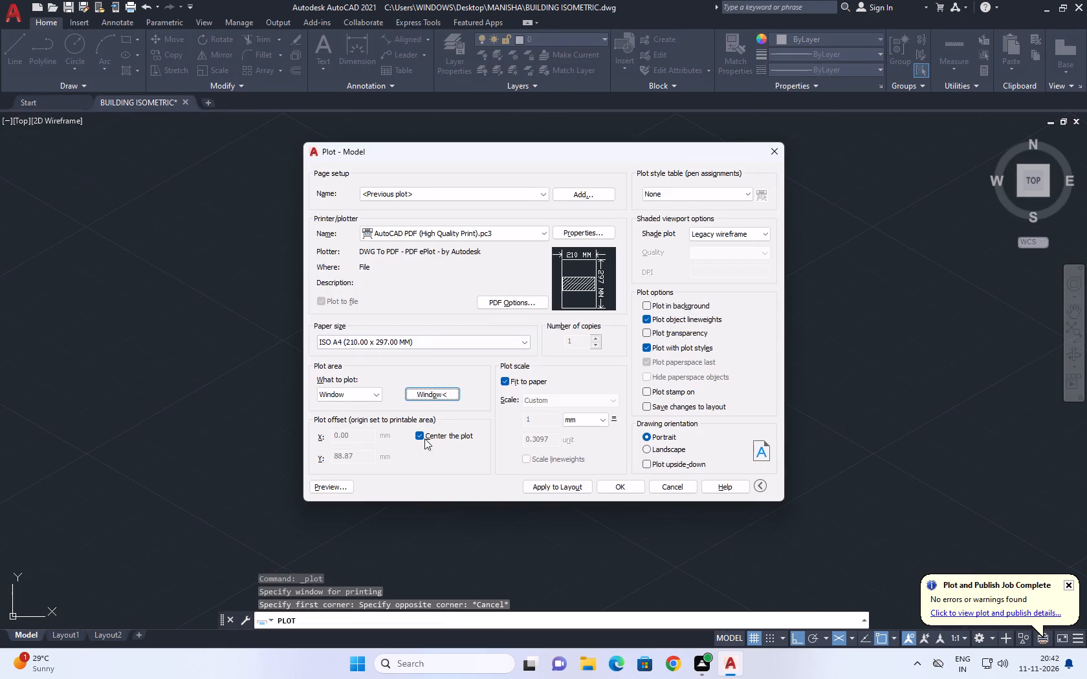
# Set the plot area to a window enclosing the whole building and its boundary walls, and check the plot preview.
pyautogui.click(434, 395)
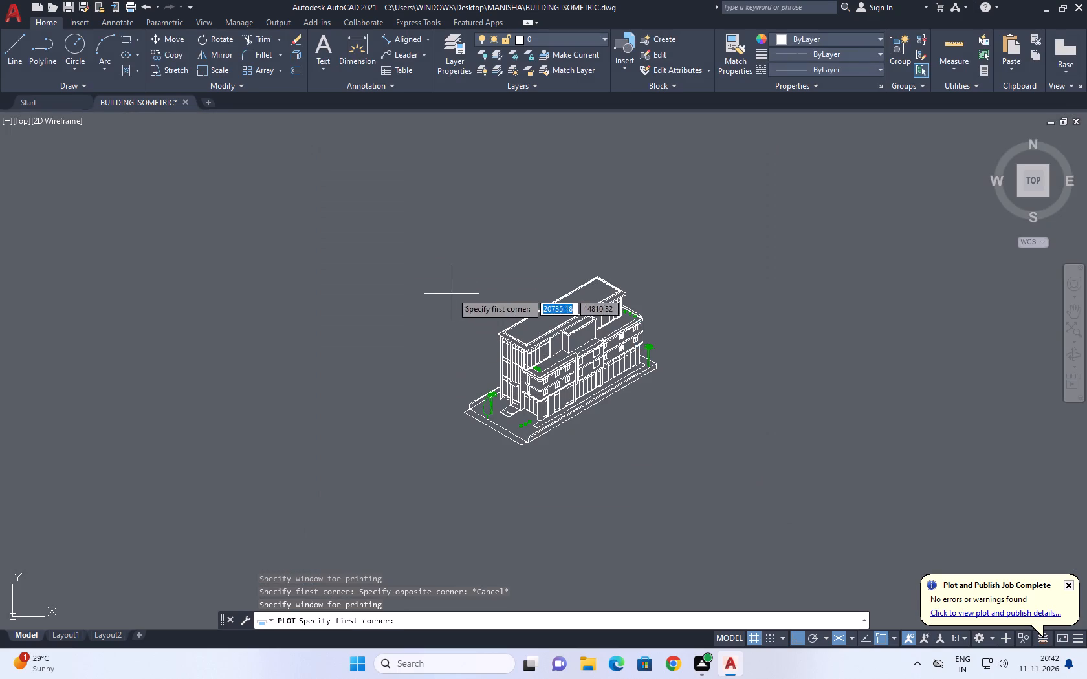
pyautogui.click(441, 261)
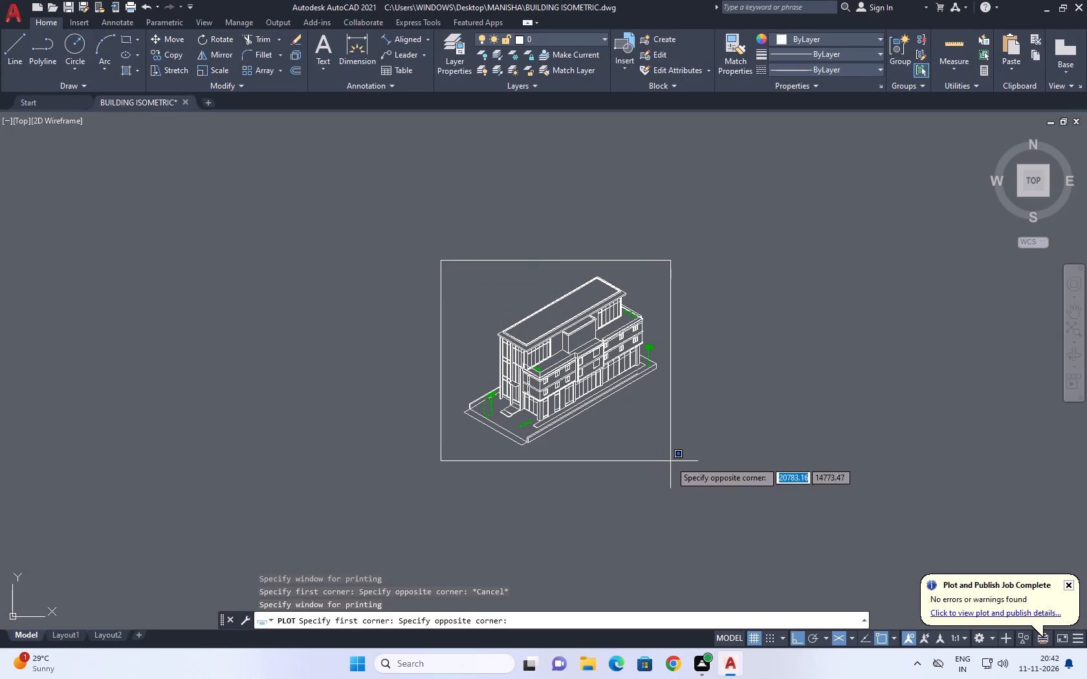
pyautogui.click(676, 449)
pyautogui.click(329, 486)
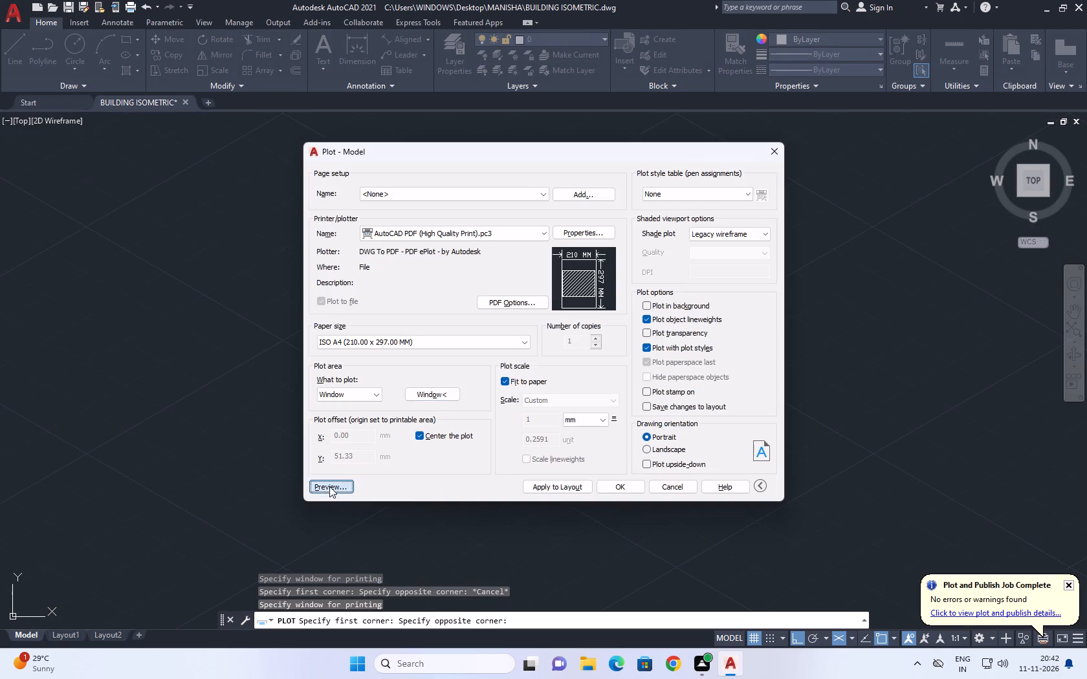
pyautogui.scroll(3, 569, 389)
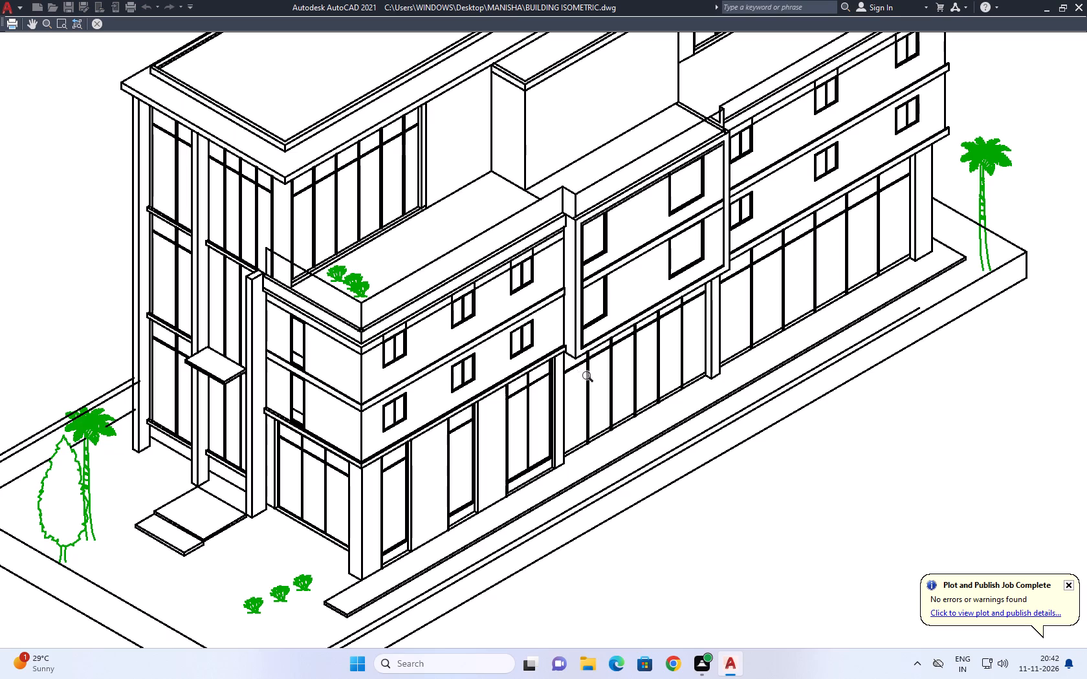
pyautogui.scroll(-1, 597, 383)
pyautogui.moveTo(628, 409); pyautogui.dragTo(615, 457, button='middle')
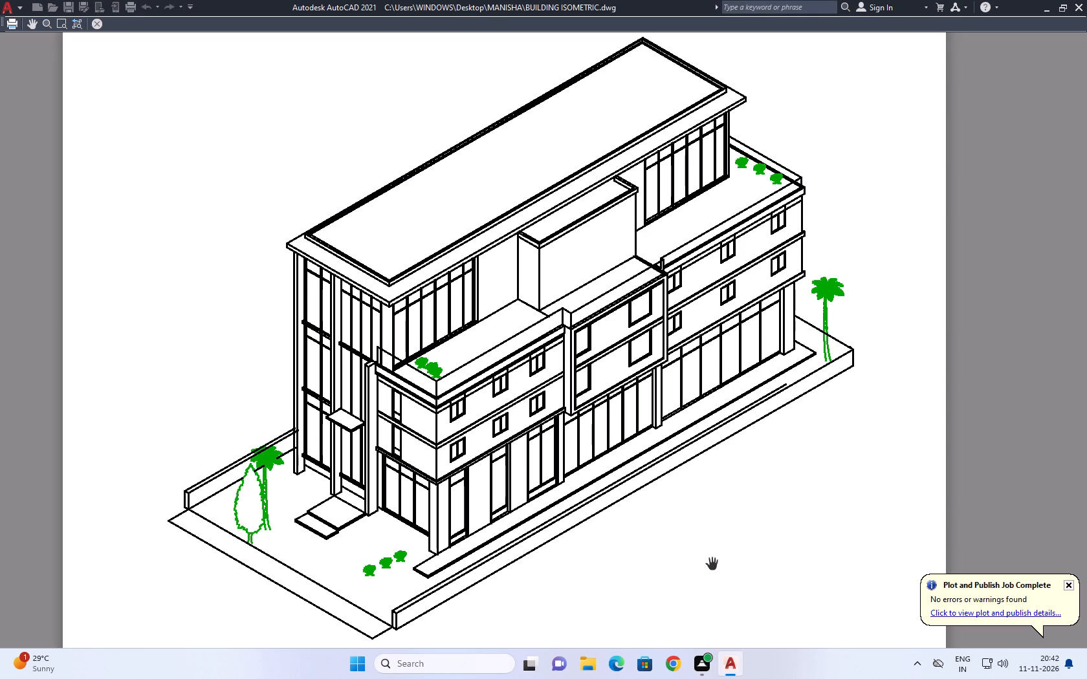
pyautogui.press('Return')
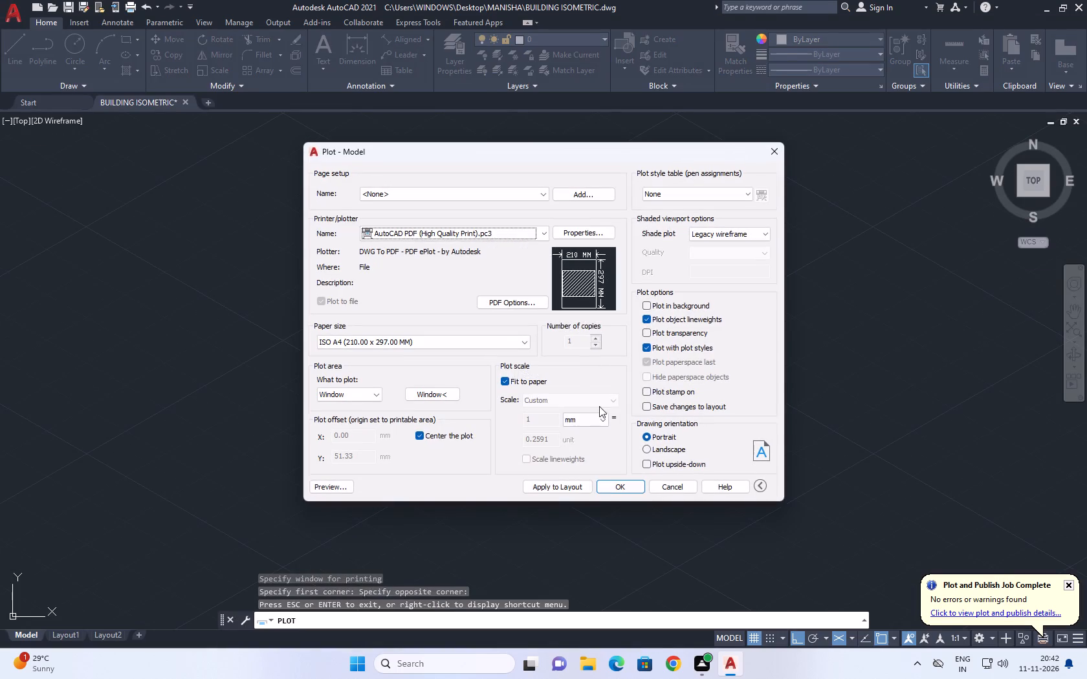
# Plot the drawing to the PDF file BUILDING ISOMETRIC-Model in the MANISHA folder.
pyautogui.click(616, 488)
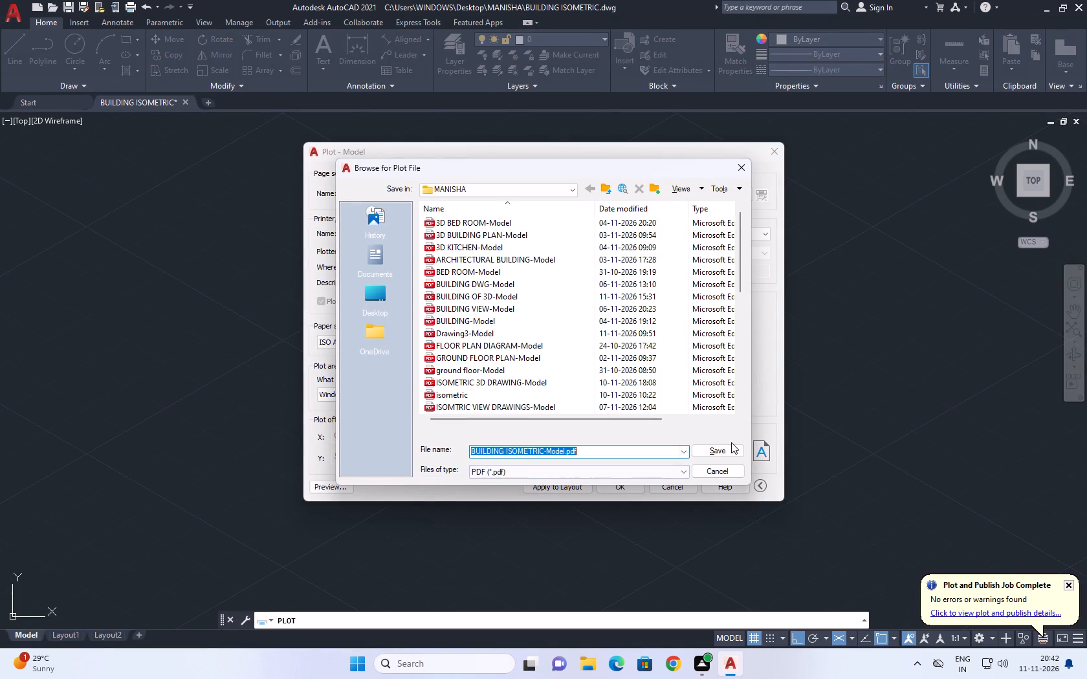
pyautogui.click(725, 447)
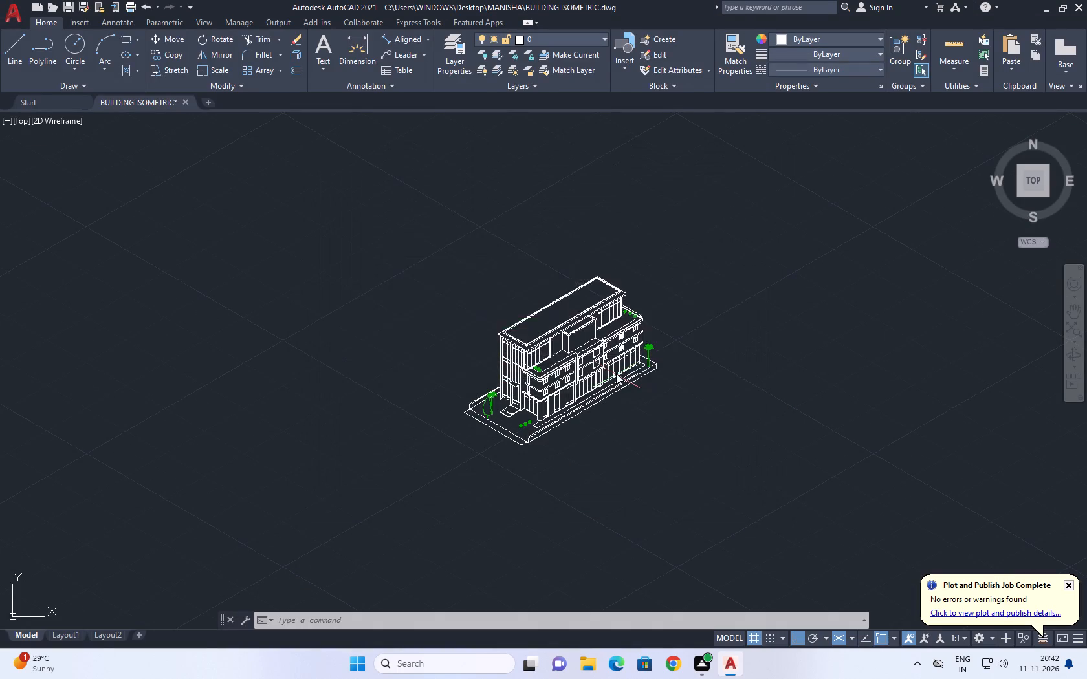
pyautogui.click(683, 29)
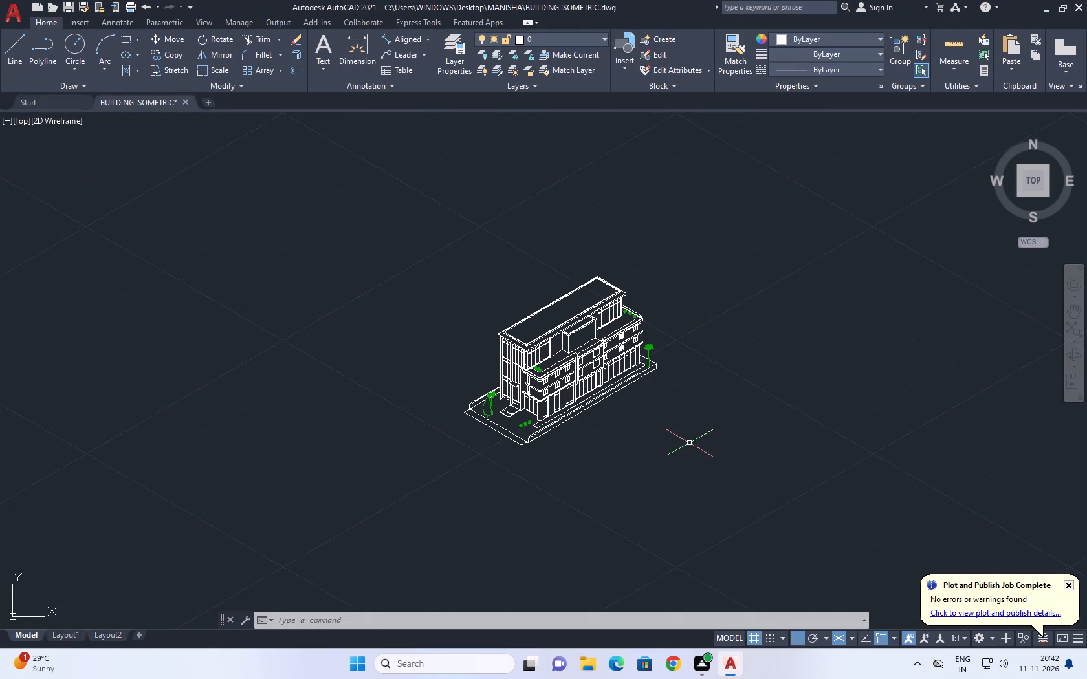
# Save the drawing again as BUILDING ISOMETRIC in the MANISHA folder in AutoCAD 2018 format, replacing the existing file.
pyautogui.moveTo(724, 404); pyautogui.dragTo(683, 391, button='middle')
pyautogui.scroll(2, 493, 378)
pyautogui.moveTo(663, 380); pyautogui.dragTo(650, 424, button='middle')
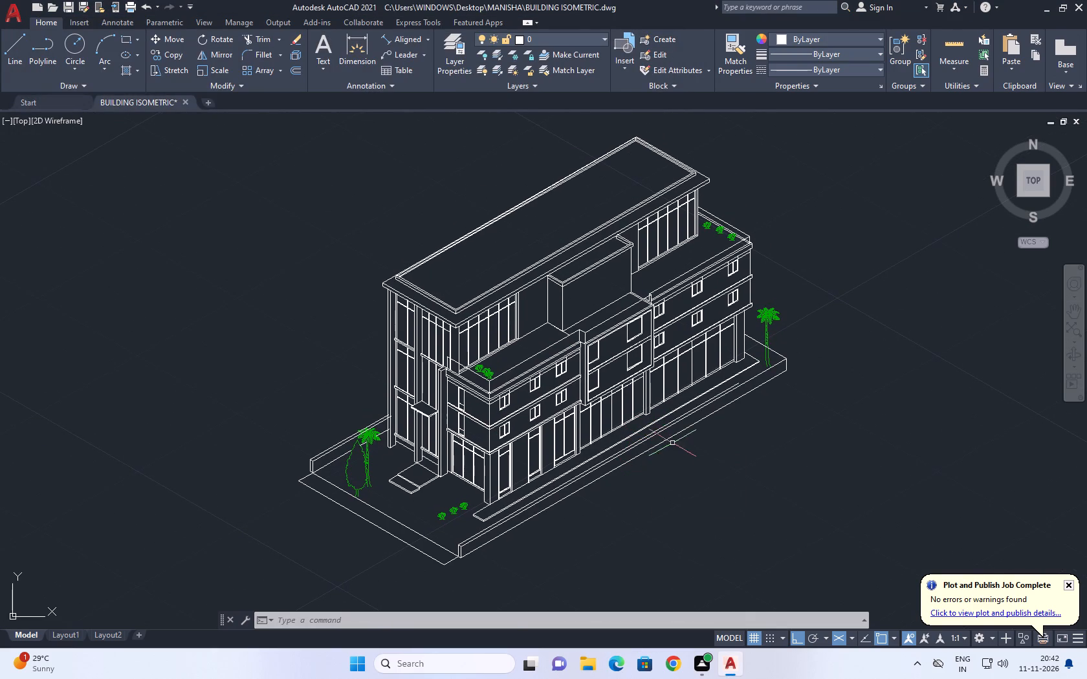
pyautogui.click(16, 4)
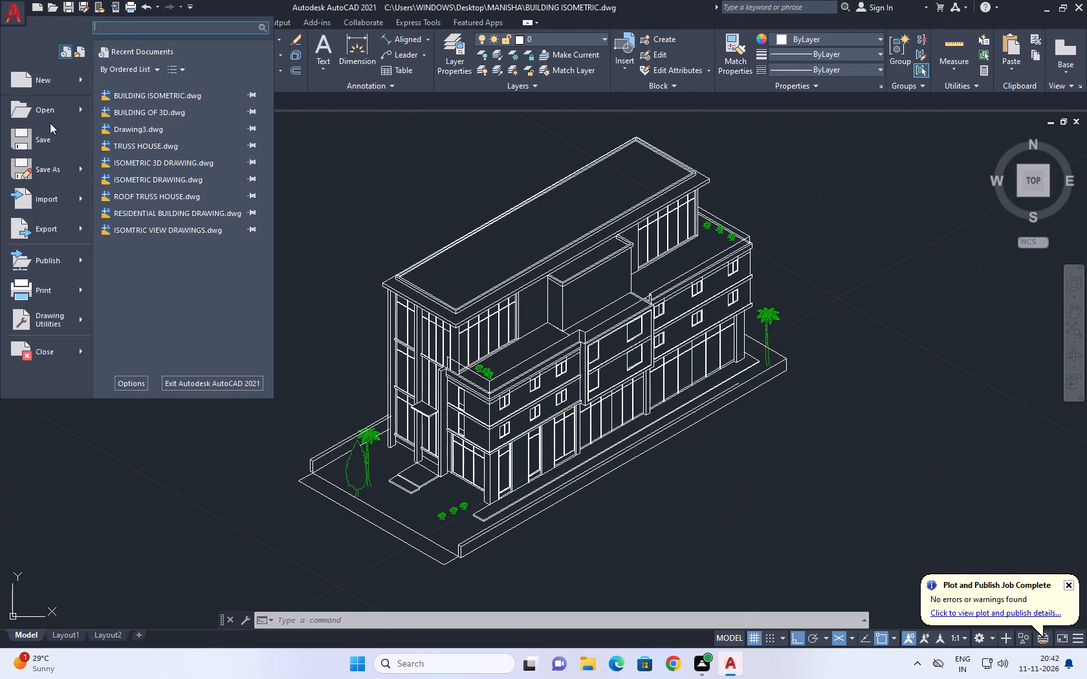
pyautogui.click(55, 169)
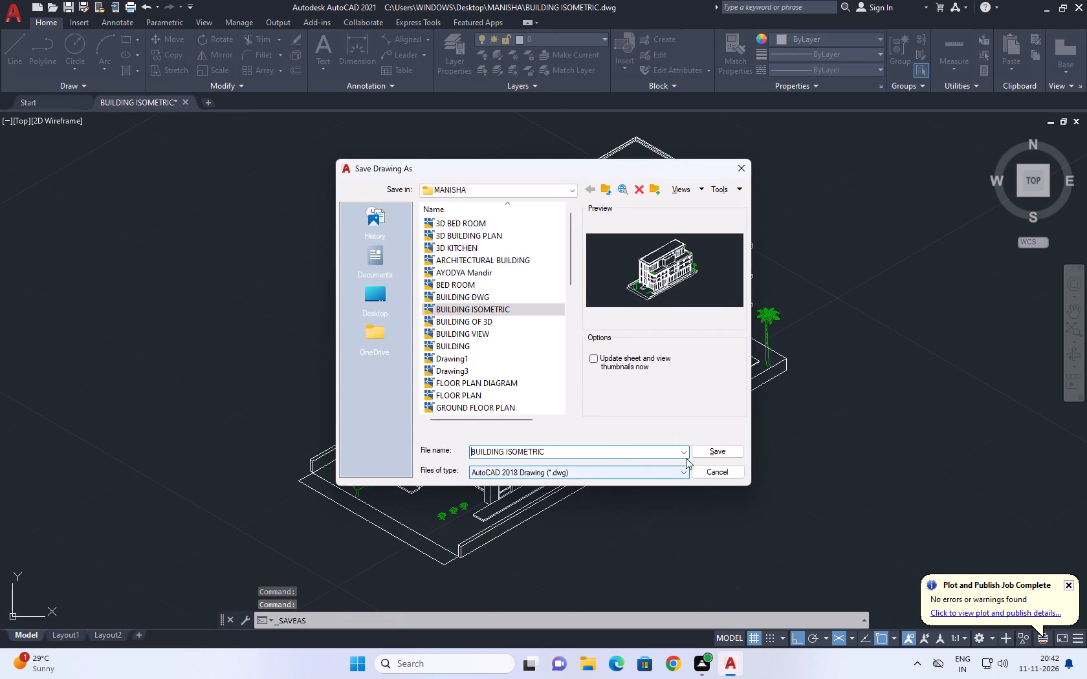
pyautogui.click(711, 451)
pyautogui.click(518, 356)
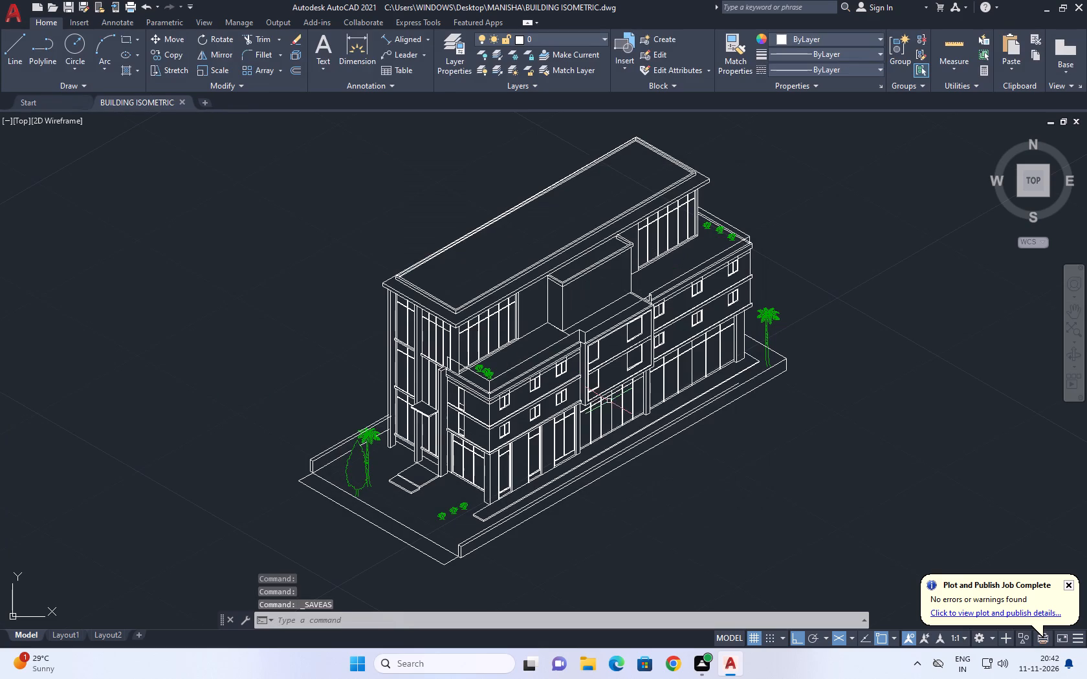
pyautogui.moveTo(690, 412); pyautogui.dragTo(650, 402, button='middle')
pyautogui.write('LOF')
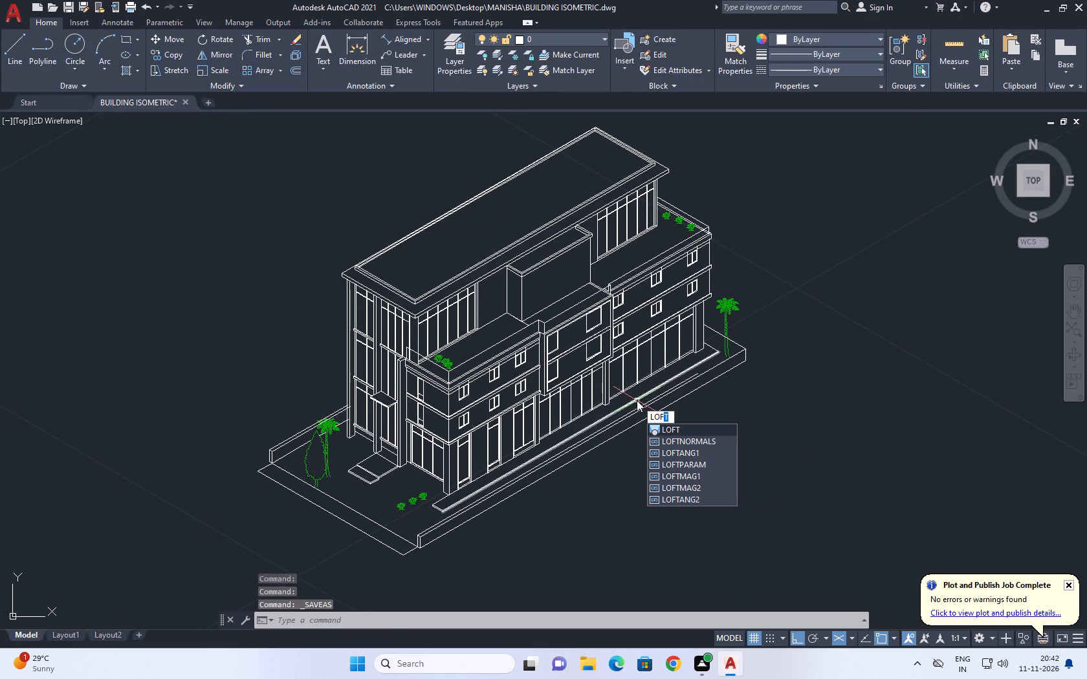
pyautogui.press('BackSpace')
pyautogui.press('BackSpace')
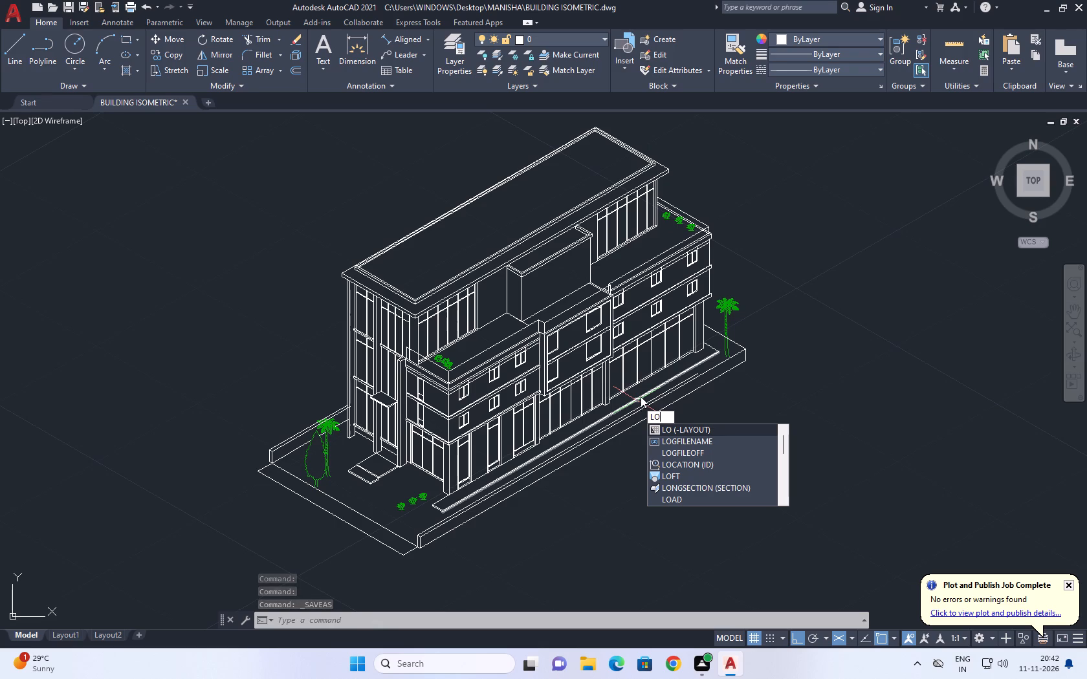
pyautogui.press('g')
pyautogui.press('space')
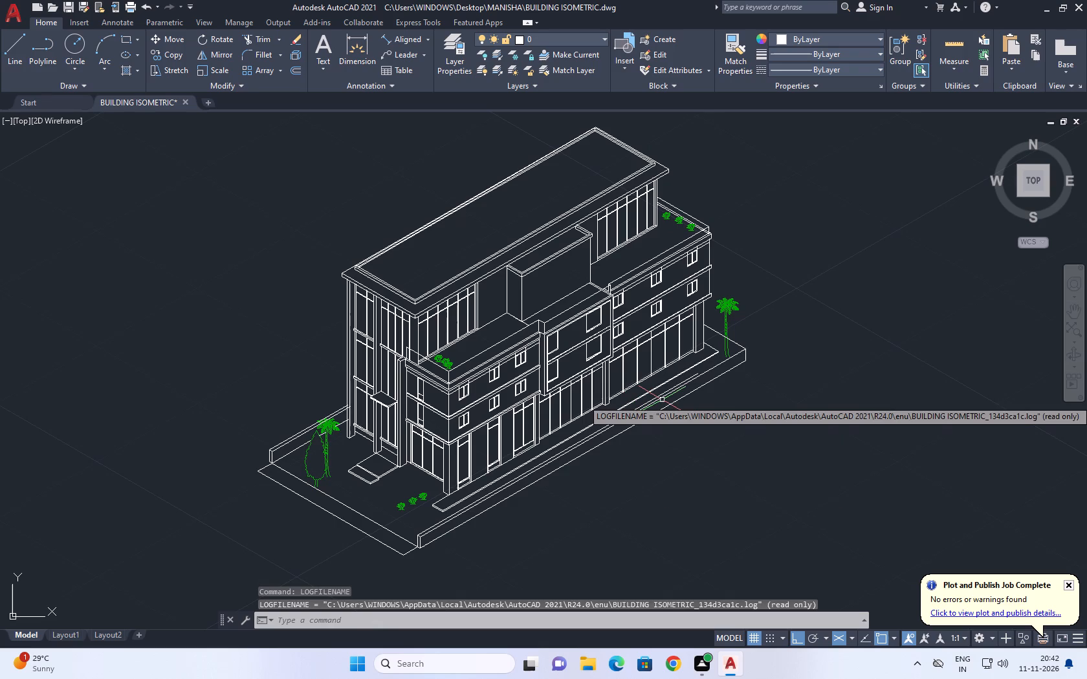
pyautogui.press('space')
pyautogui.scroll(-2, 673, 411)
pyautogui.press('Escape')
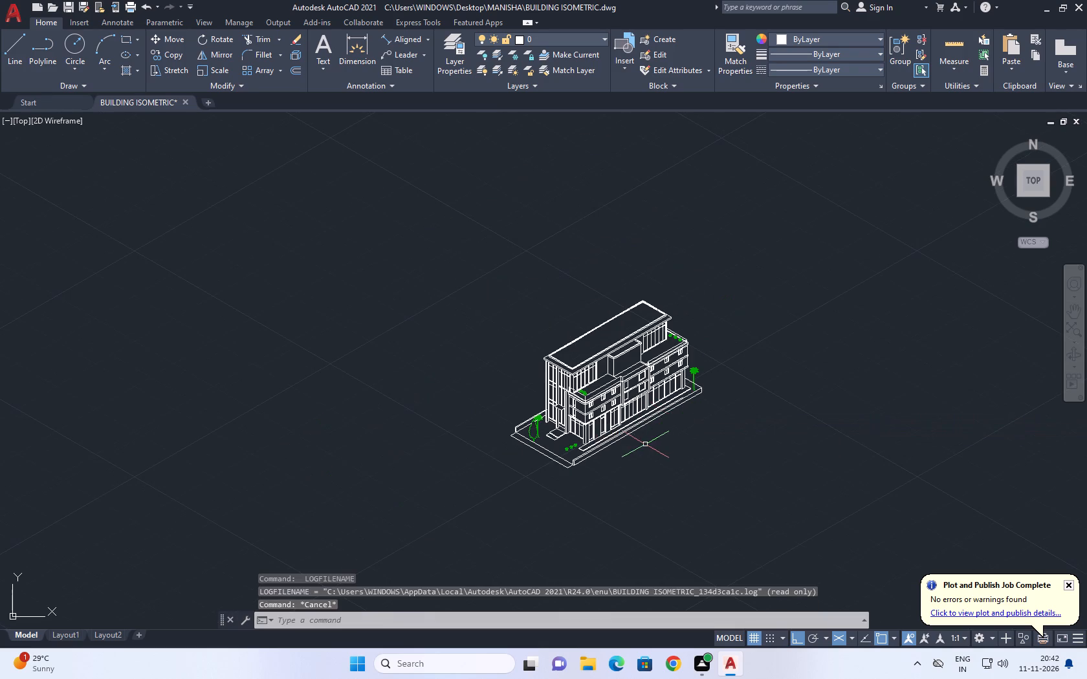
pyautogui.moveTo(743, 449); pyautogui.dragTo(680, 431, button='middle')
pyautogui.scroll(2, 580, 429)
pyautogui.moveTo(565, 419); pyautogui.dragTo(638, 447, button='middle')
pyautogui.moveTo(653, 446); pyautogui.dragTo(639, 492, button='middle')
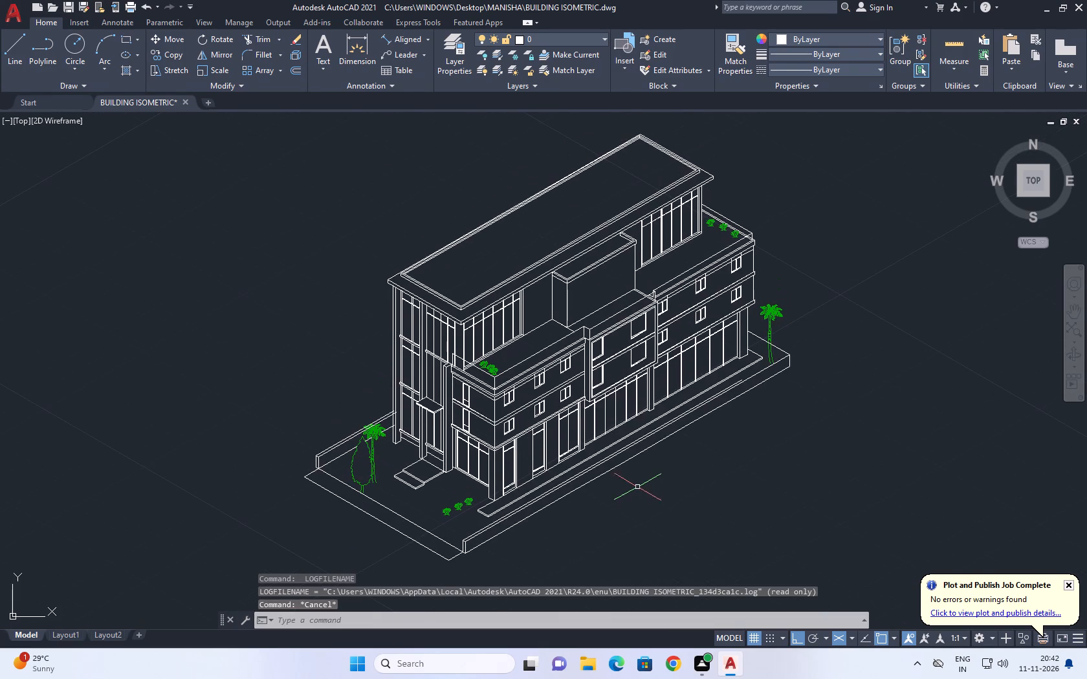
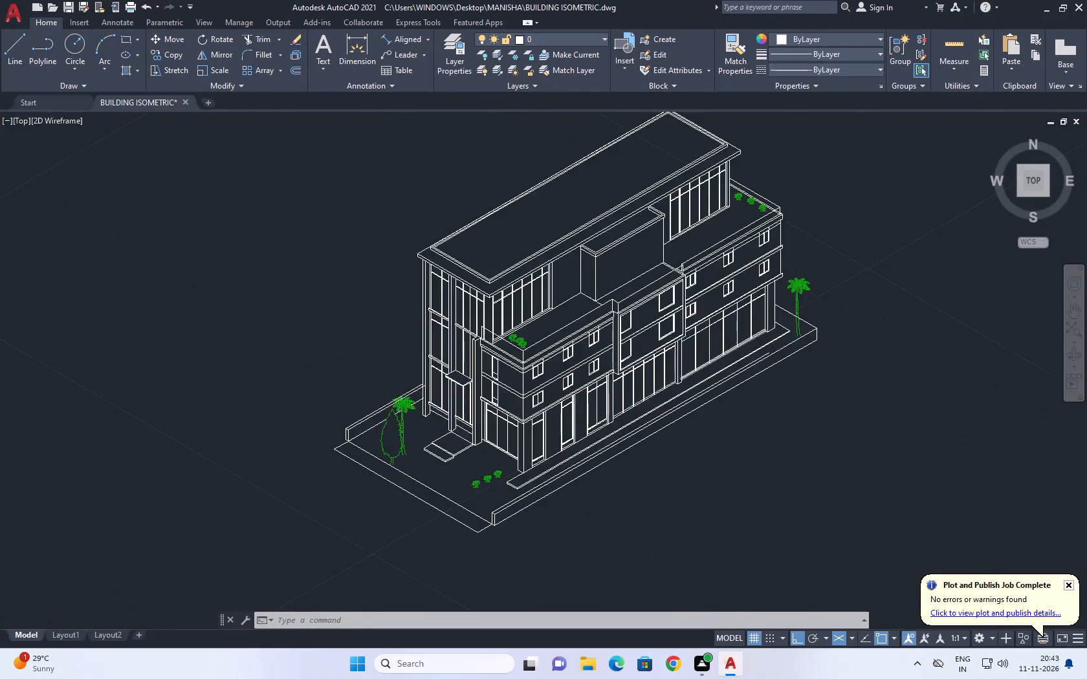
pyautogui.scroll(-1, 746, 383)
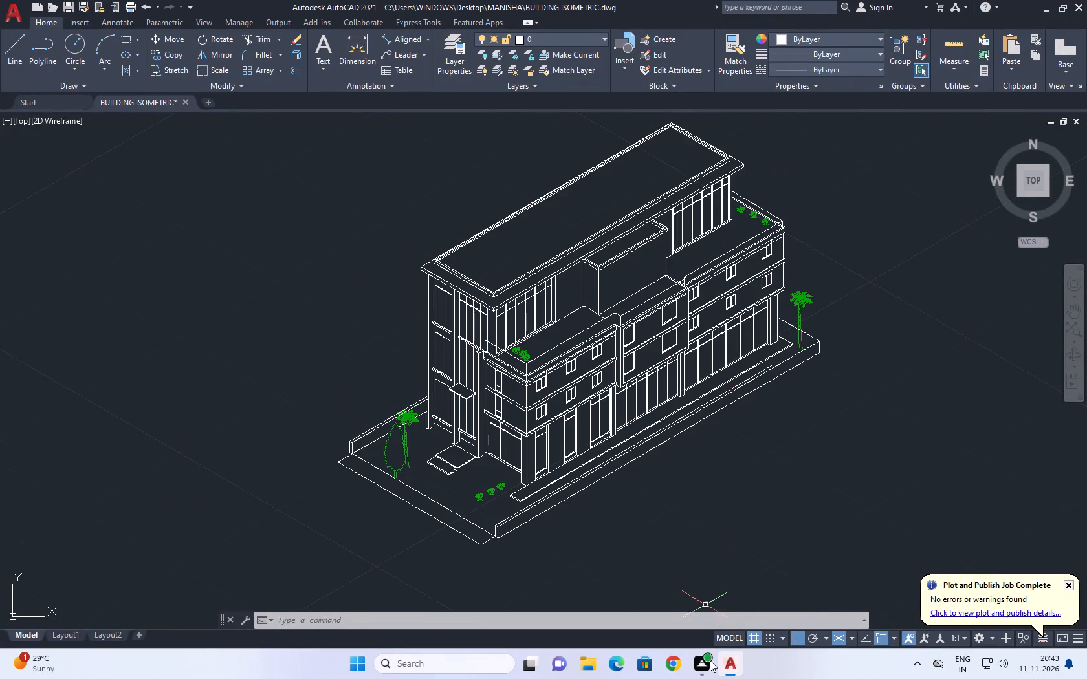